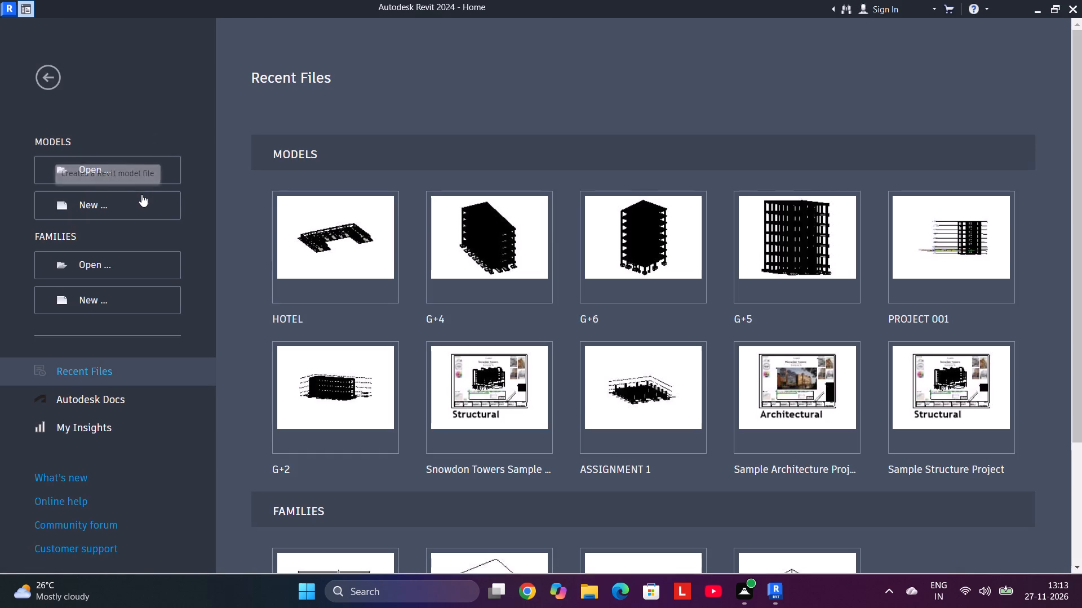
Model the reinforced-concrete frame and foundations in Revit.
Create a new project from the Structural Analysis-DefaultMetric.rte template.
left_click(124, 199)
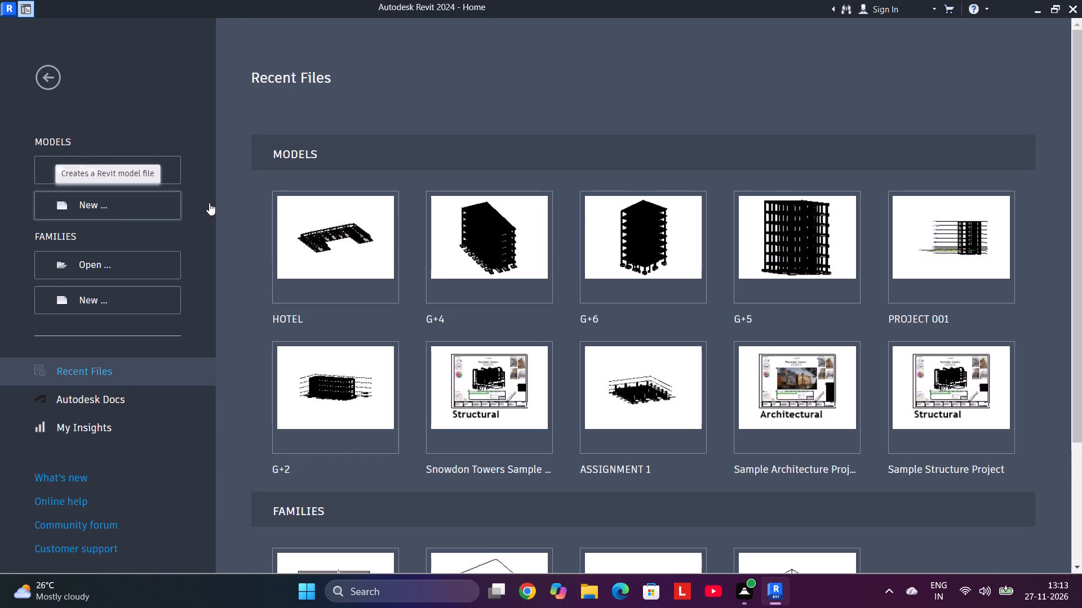
left_click(623, 263)
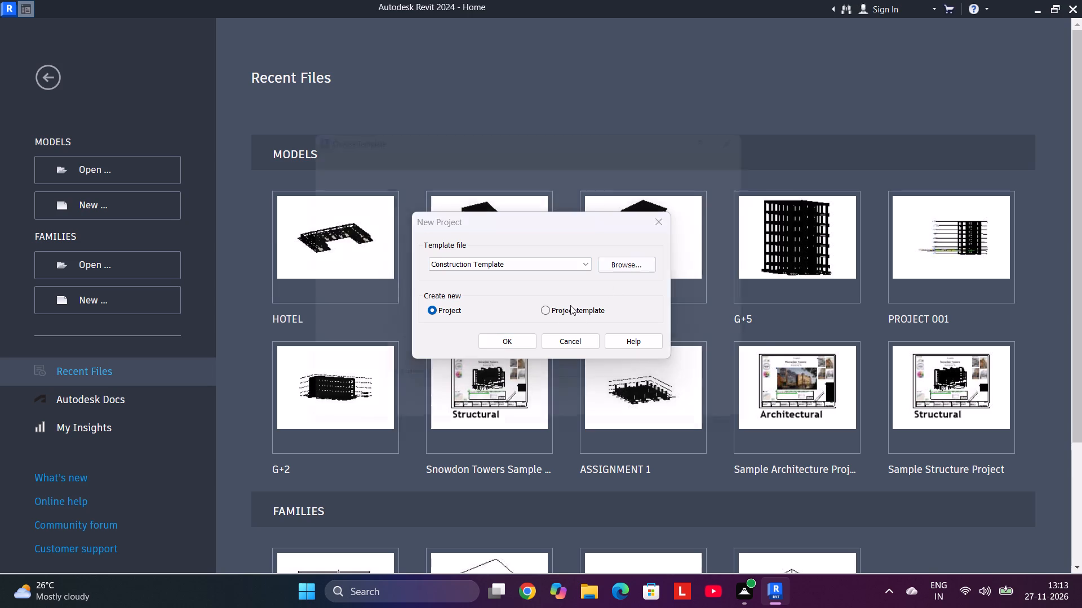
scroll(484, 299, "down", 3)
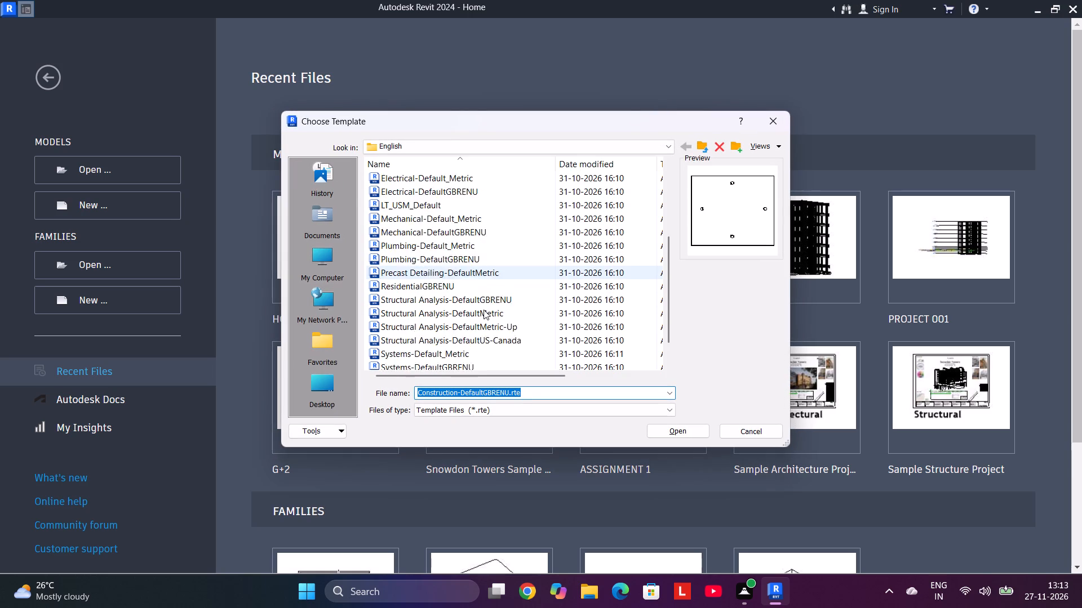
scroll(484, 310, "down", 2)
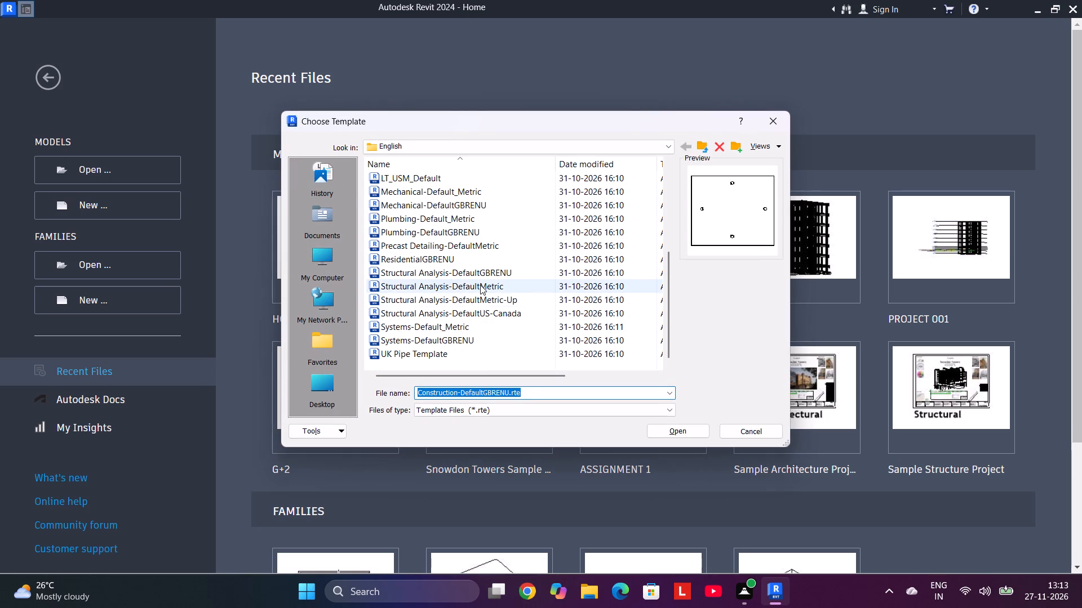
left_click(482, 285)
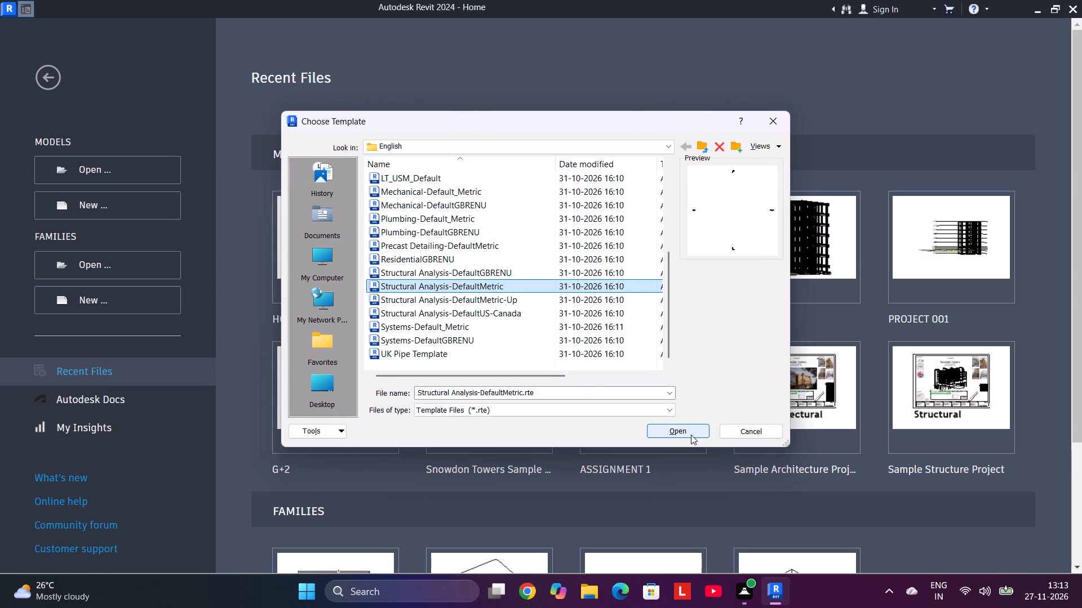
left_click_drag(691, 435, 679, 435)
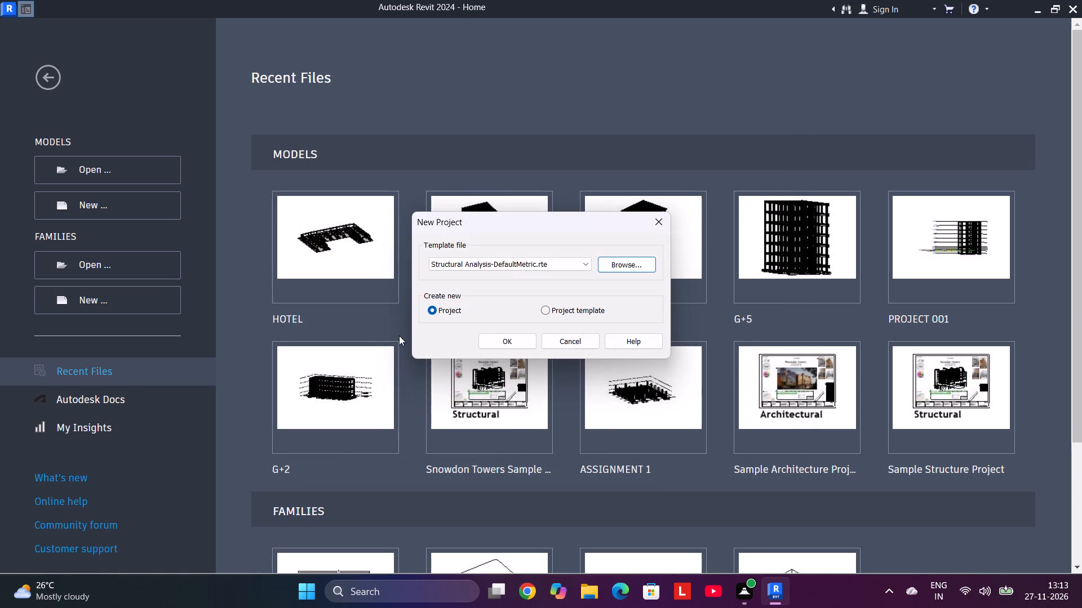
left_click(505, 339)
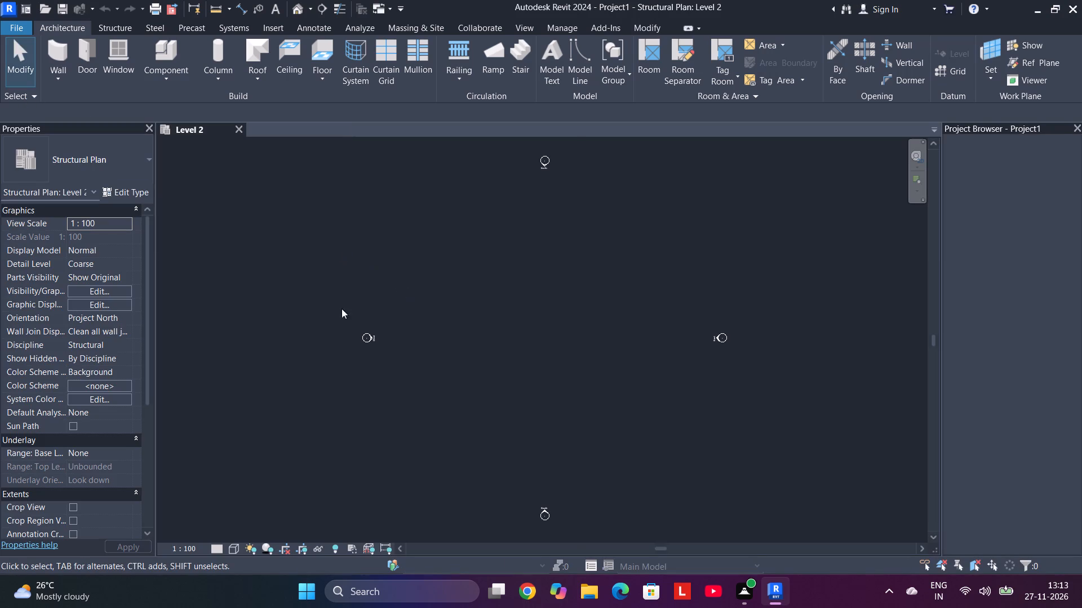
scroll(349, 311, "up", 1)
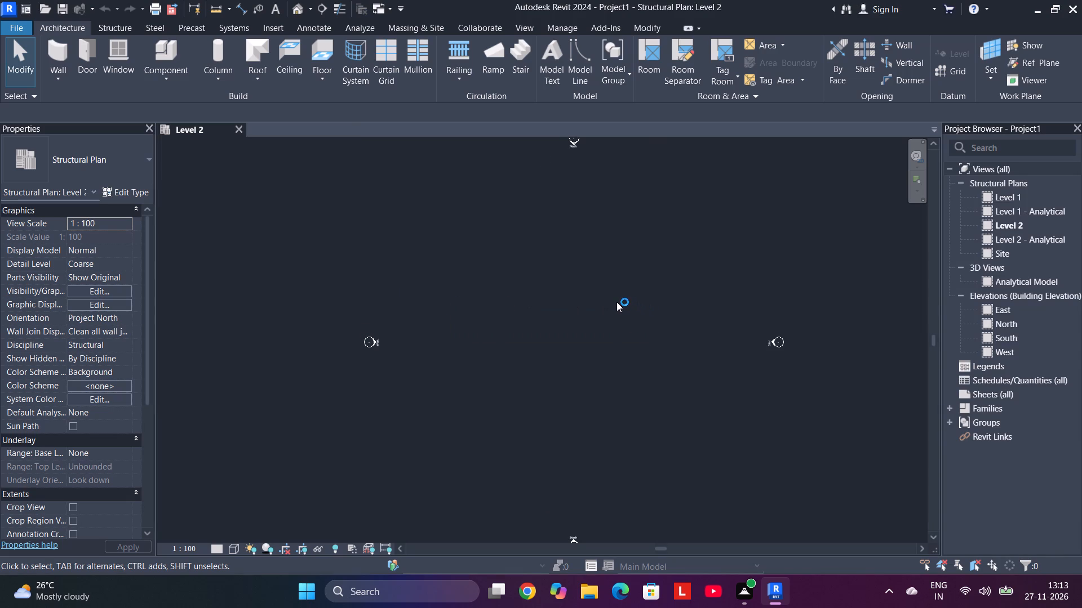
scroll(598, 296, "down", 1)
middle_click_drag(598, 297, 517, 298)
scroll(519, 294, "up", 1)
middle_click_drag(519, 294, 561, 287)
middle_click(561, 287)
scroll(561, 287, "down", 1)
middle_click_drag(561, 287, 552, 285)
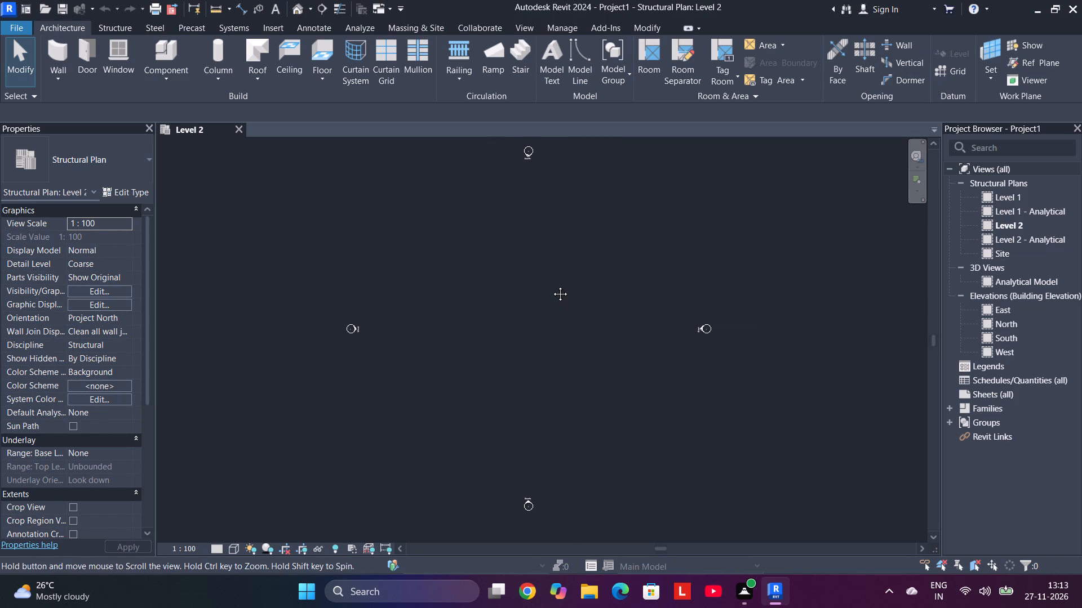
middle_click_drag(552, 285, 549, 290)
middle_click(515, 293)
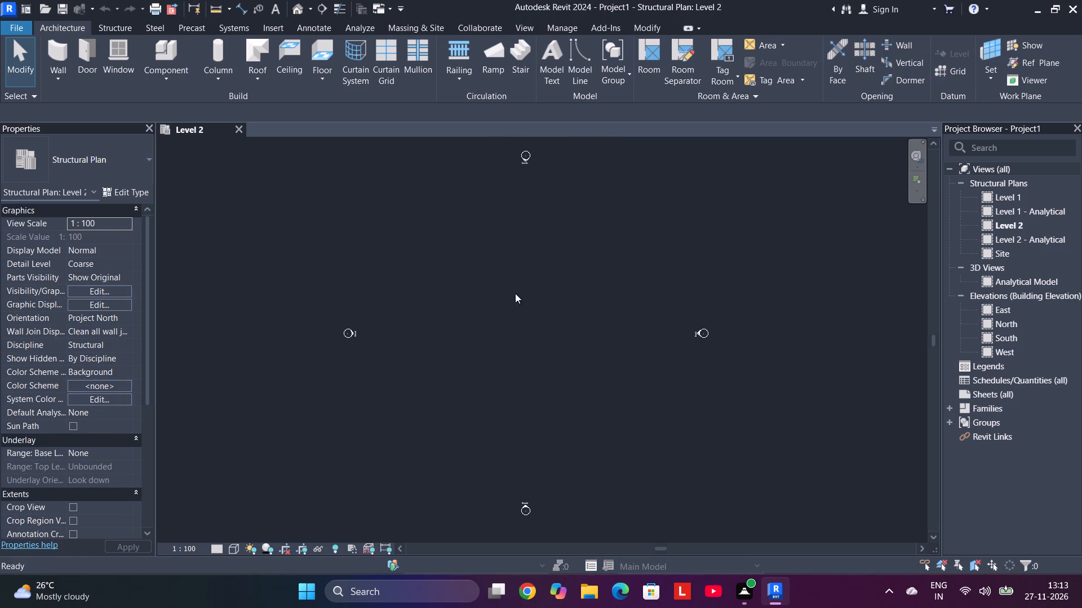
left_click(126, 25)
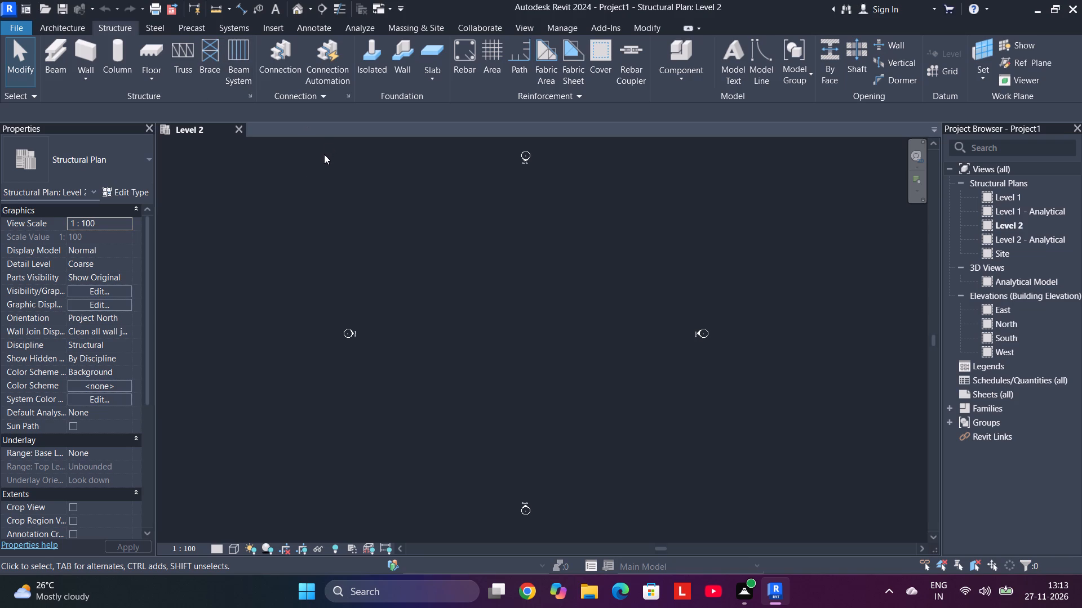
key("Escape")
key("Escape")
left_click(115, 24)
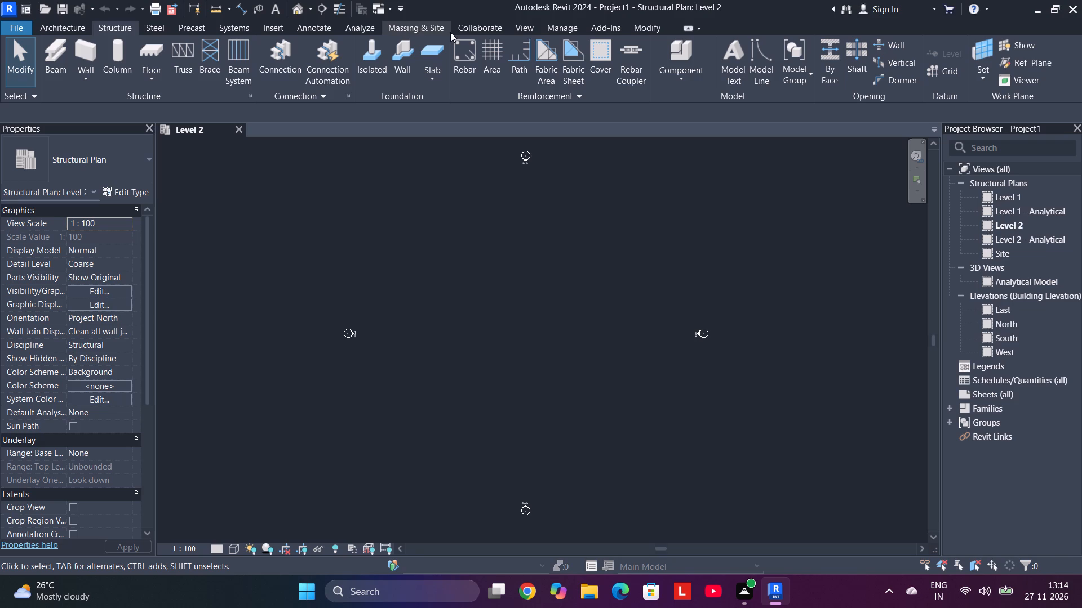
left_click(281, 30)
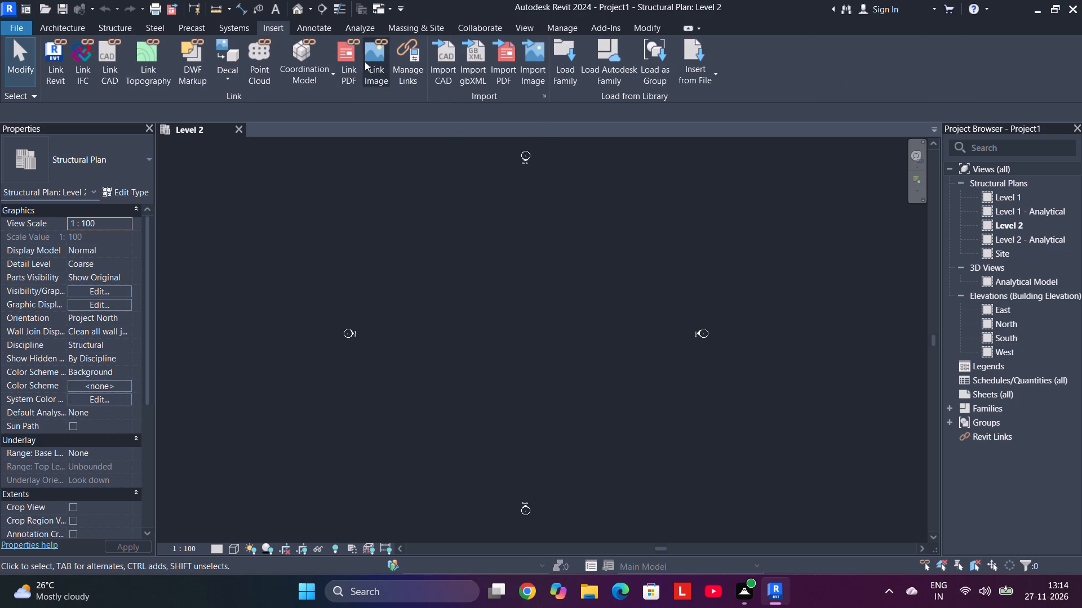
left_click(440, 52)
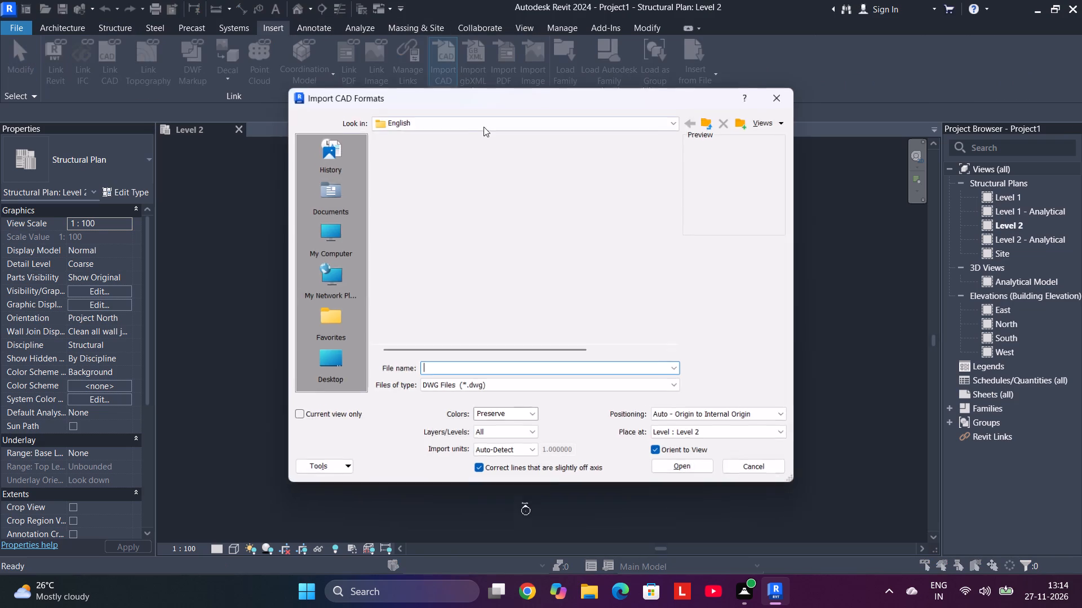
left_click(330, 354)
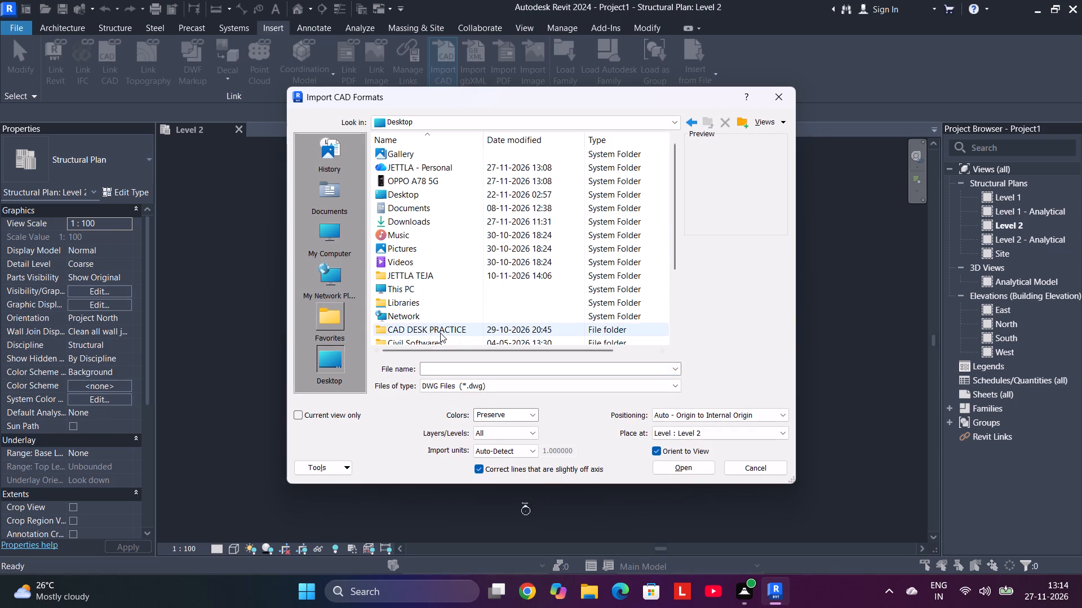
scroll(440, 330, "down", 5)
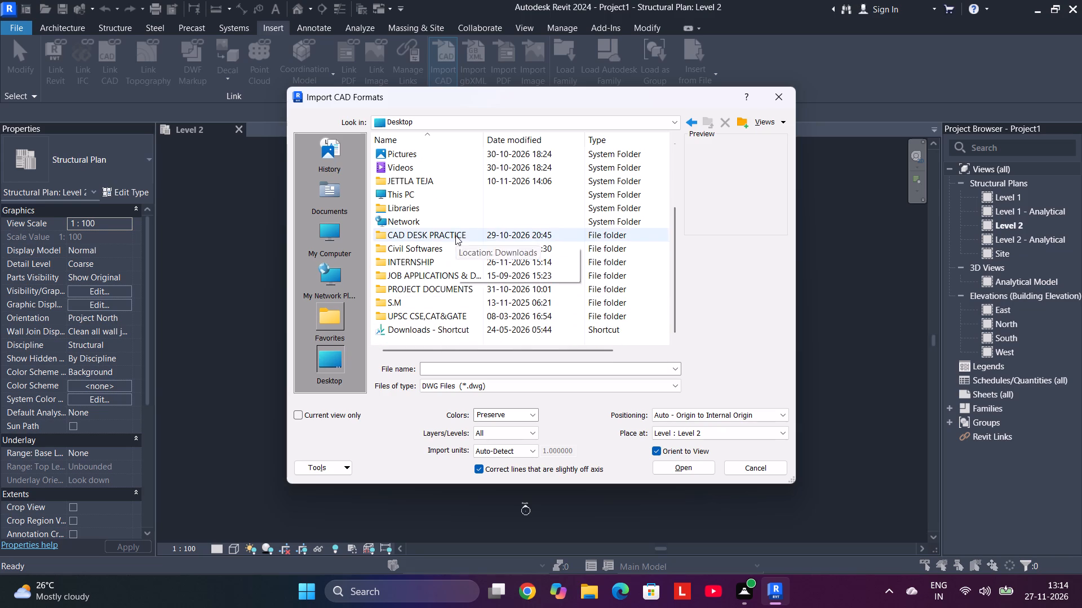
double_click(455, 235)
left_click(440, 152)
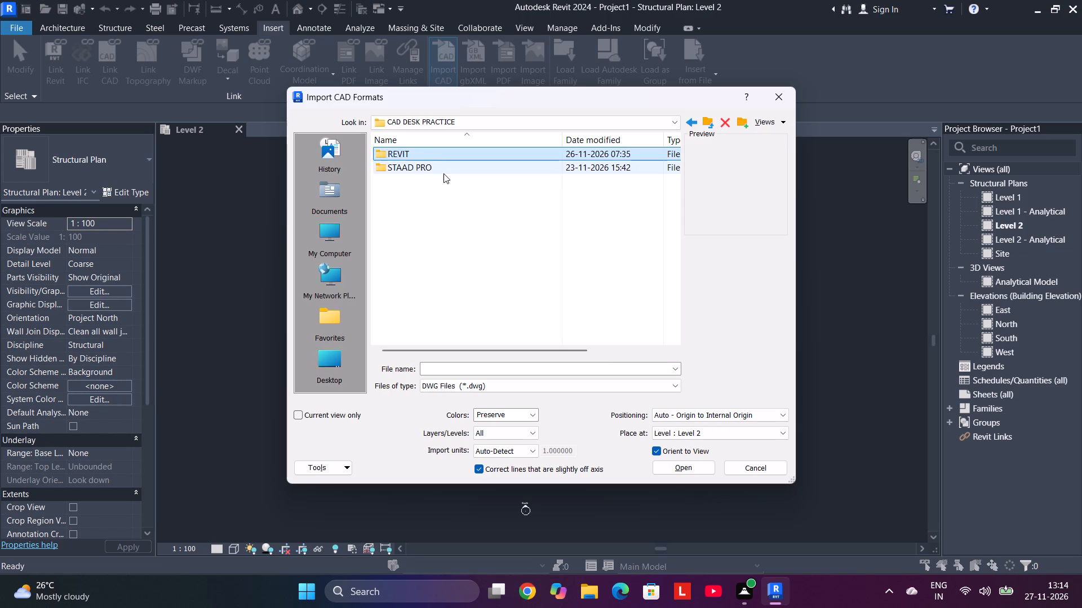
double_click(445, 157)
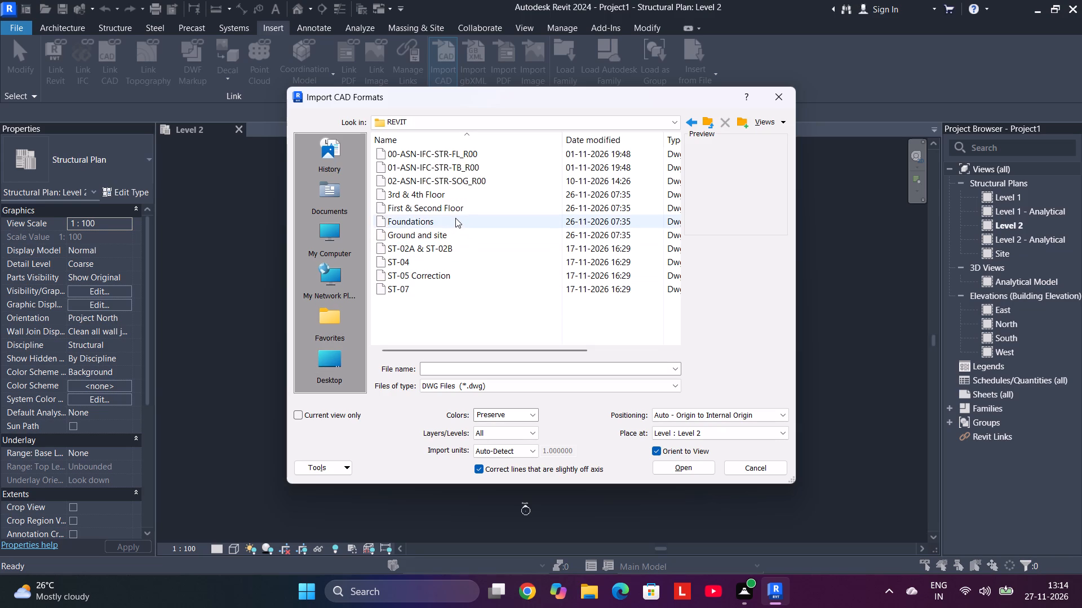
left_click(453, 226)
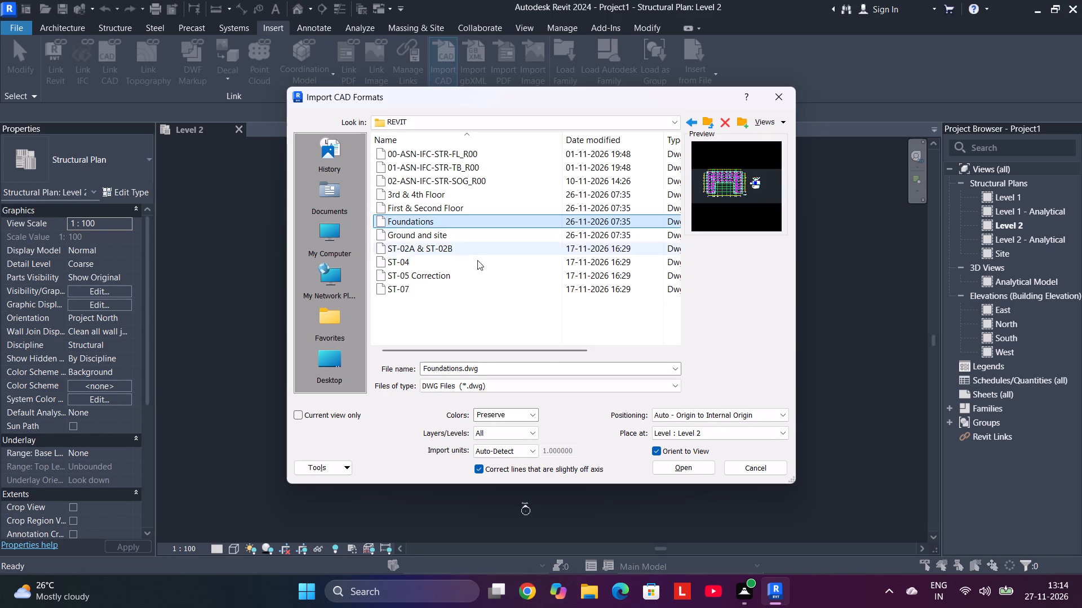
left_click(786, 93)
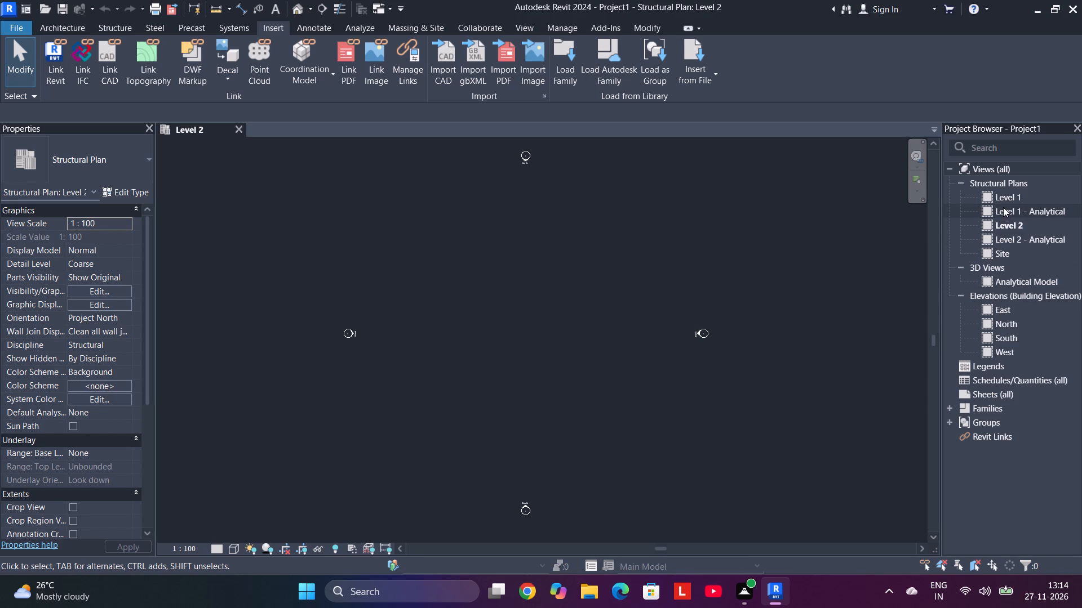
Open the North building elevation view and bring the level heads into close view.
left_click(99, 25)
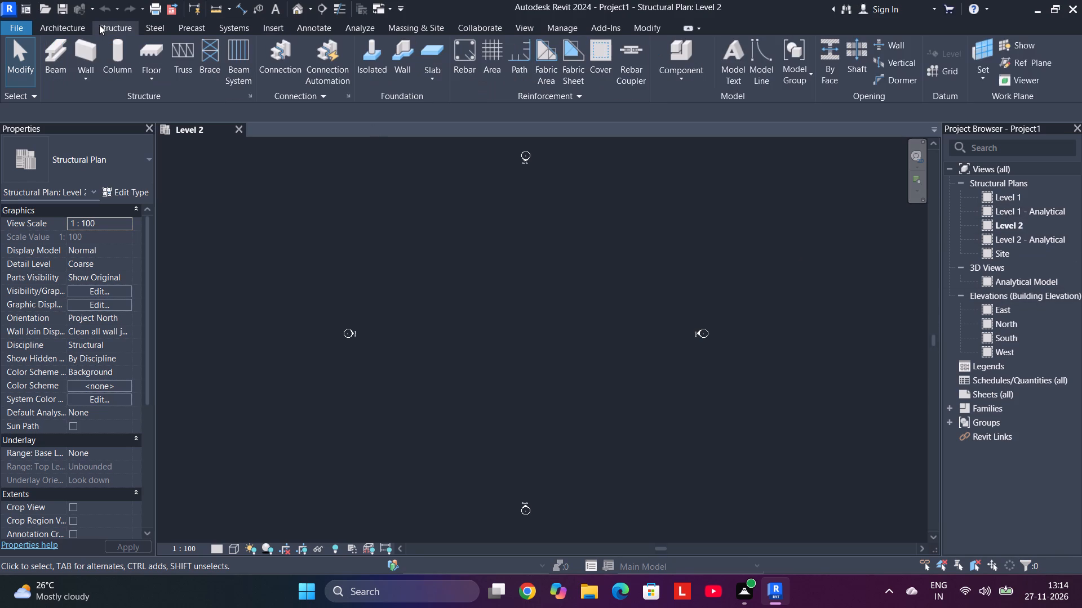
double_click(1003, 325)
scroll(615, 312, "down", 6)
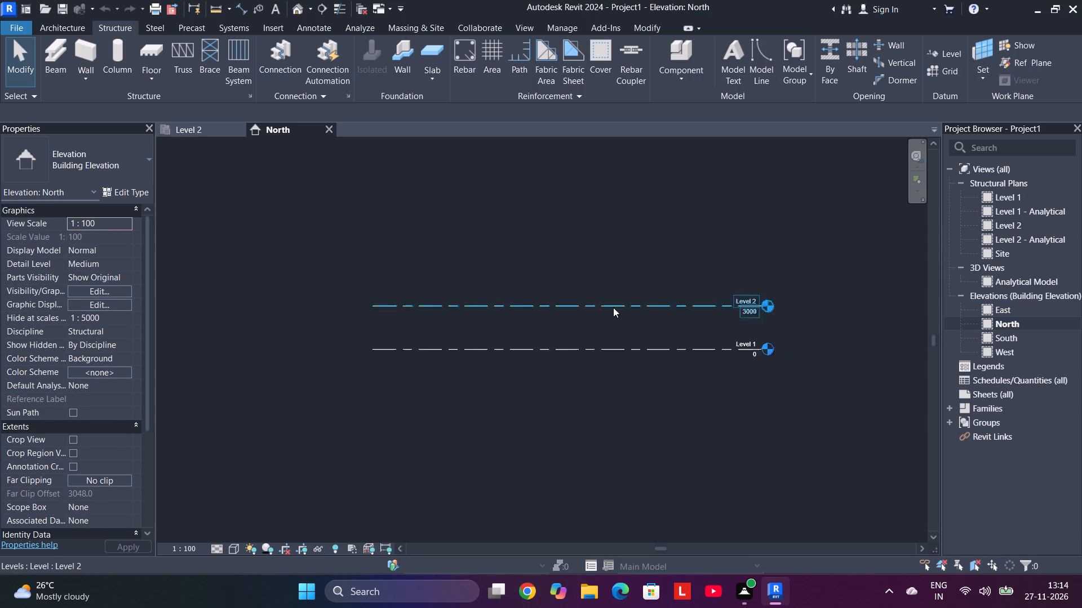
middle_click_drag(438, 267, 394, 266)
scroll(617, 367, "up", 4)
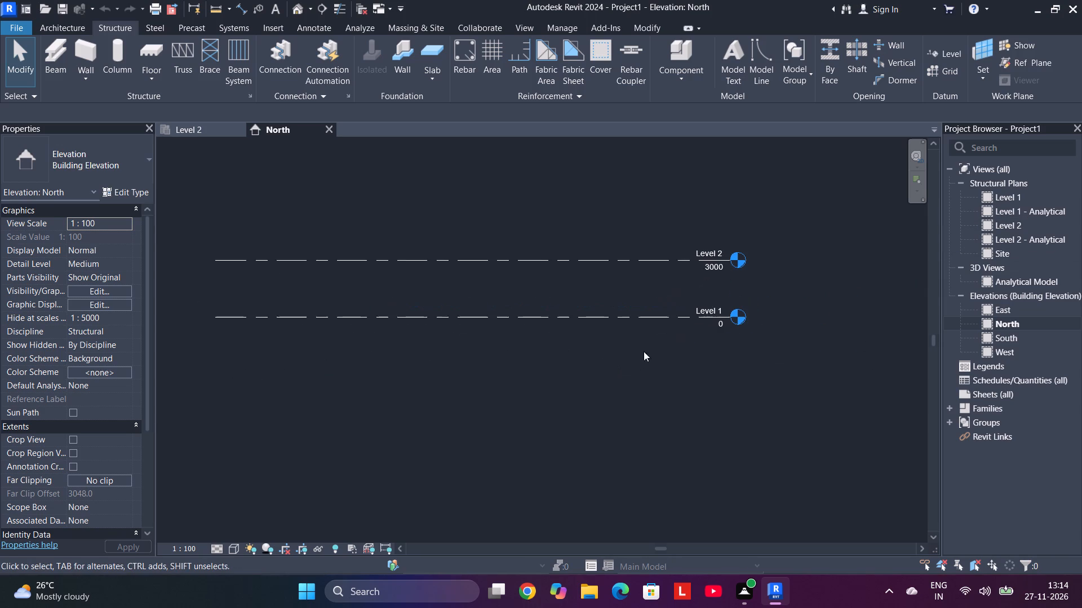
scroll(724, 326, "up", 1)
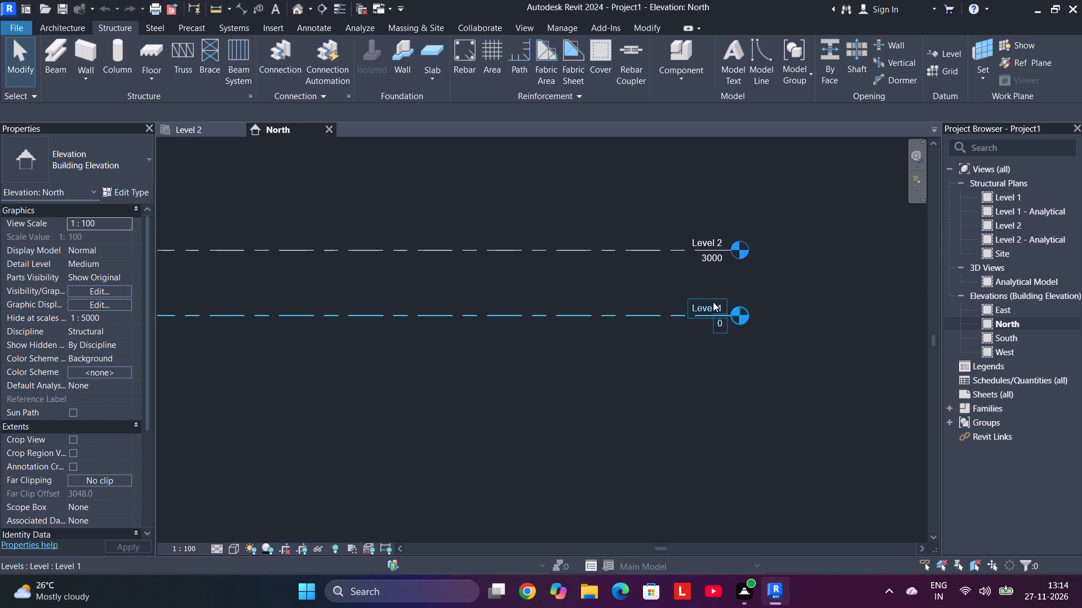
Set the elevation of Level 1 to -2000 in the North elevation.
double_click(721, 327)
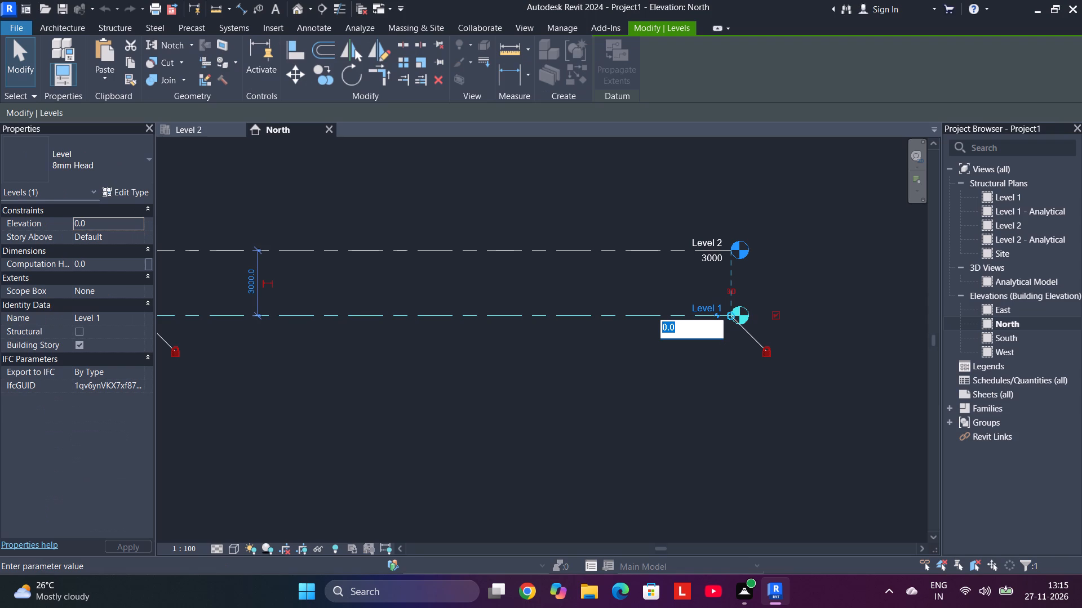
key("BackSpace")
key("BackSpace")
key("2")
key("0")
key("0")
key("BackSpace")
key("BackSpace")
key("BackSpace")
key("minus")
type("200")
key("0")
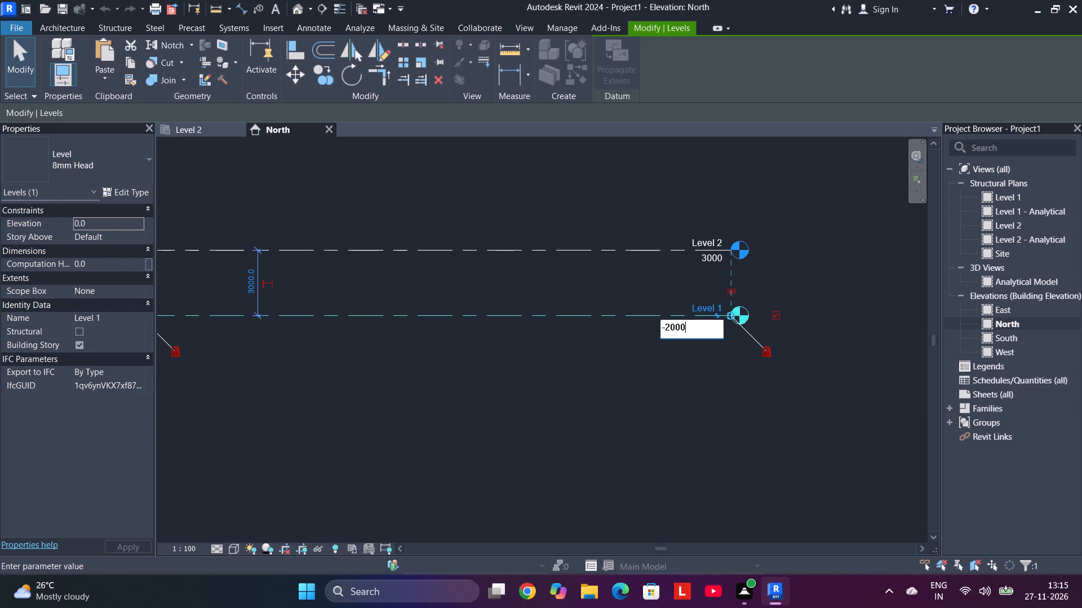
key("Return")
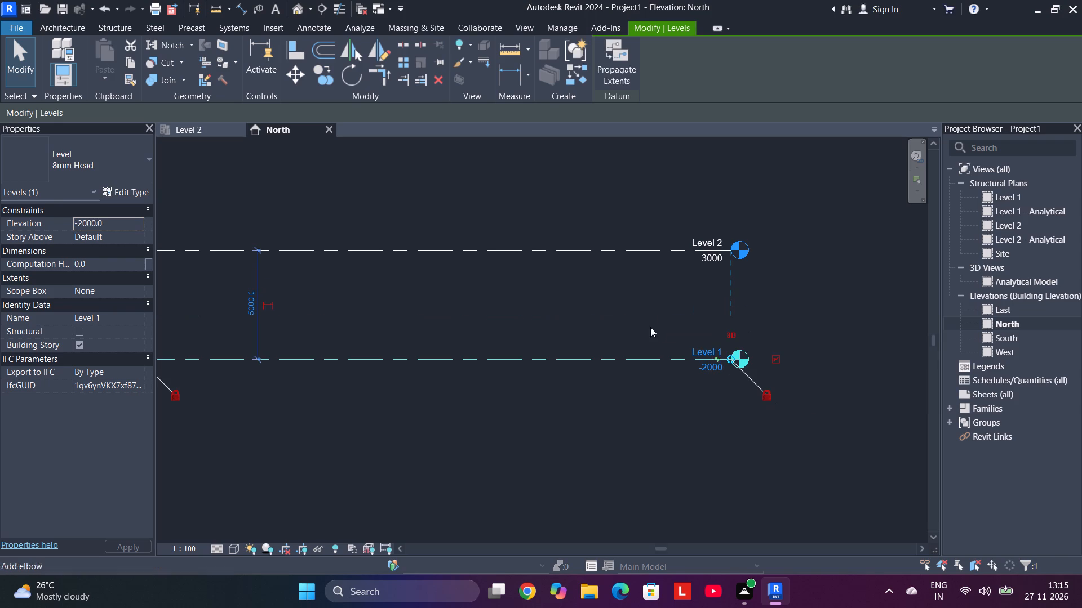
left_click(620, 305)
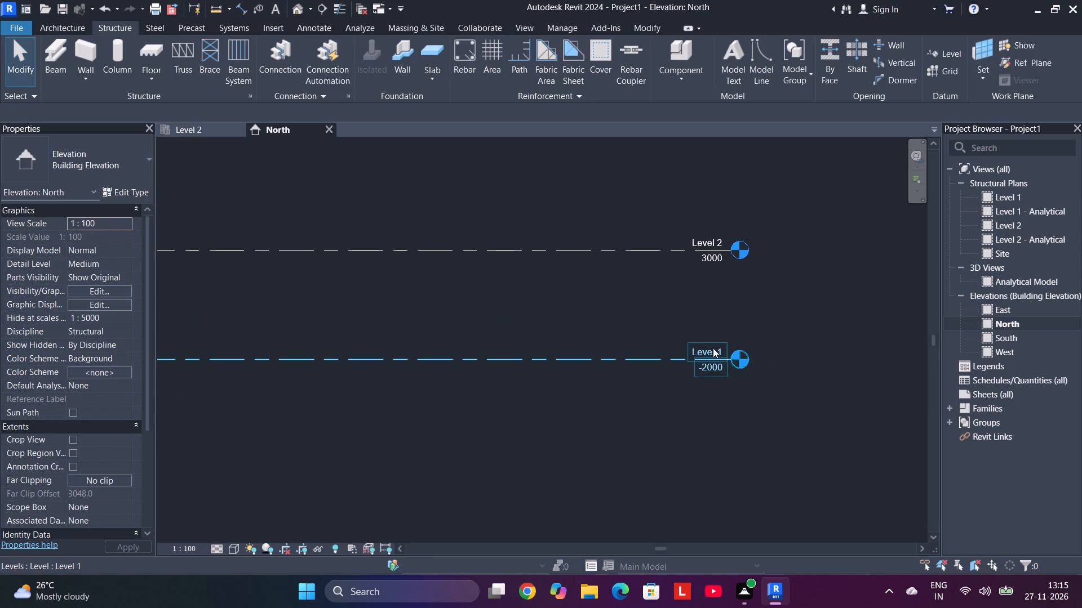
Rename Level 1 as P.C.C in the North elevation.
left_click(713, 348)
left_click(713, 348)
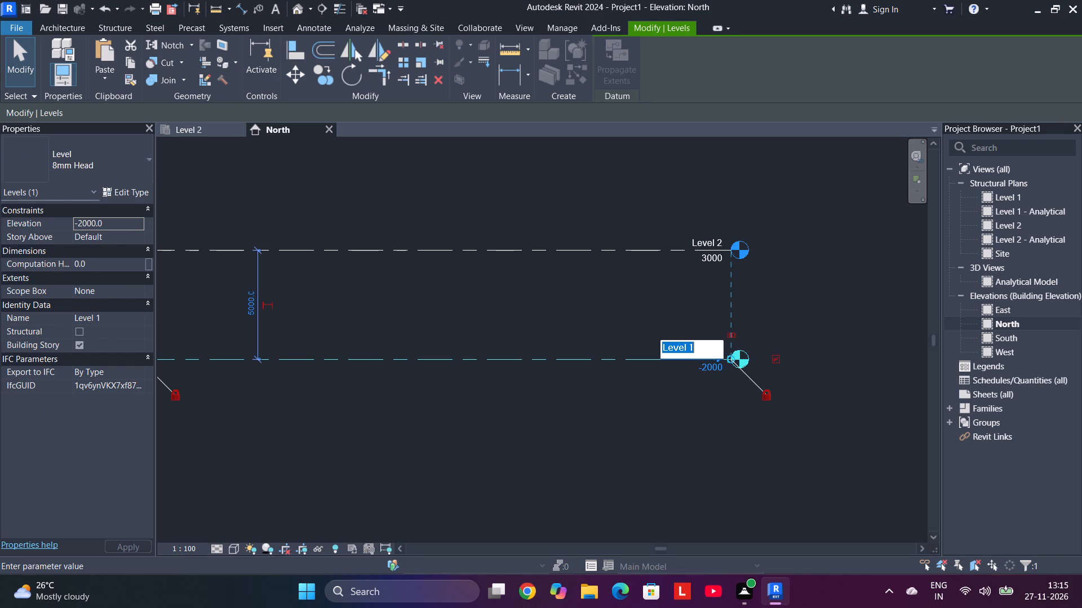
key("o")
key("BackSpace")
key("p")
key("period")
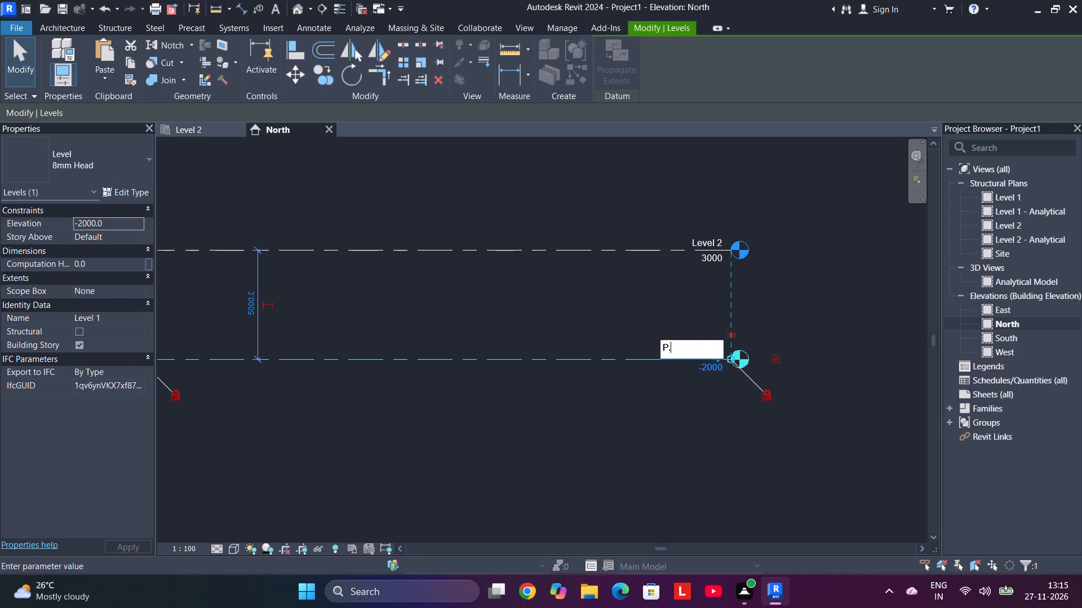
type("CC")
key("BackSpace")
type(".C")
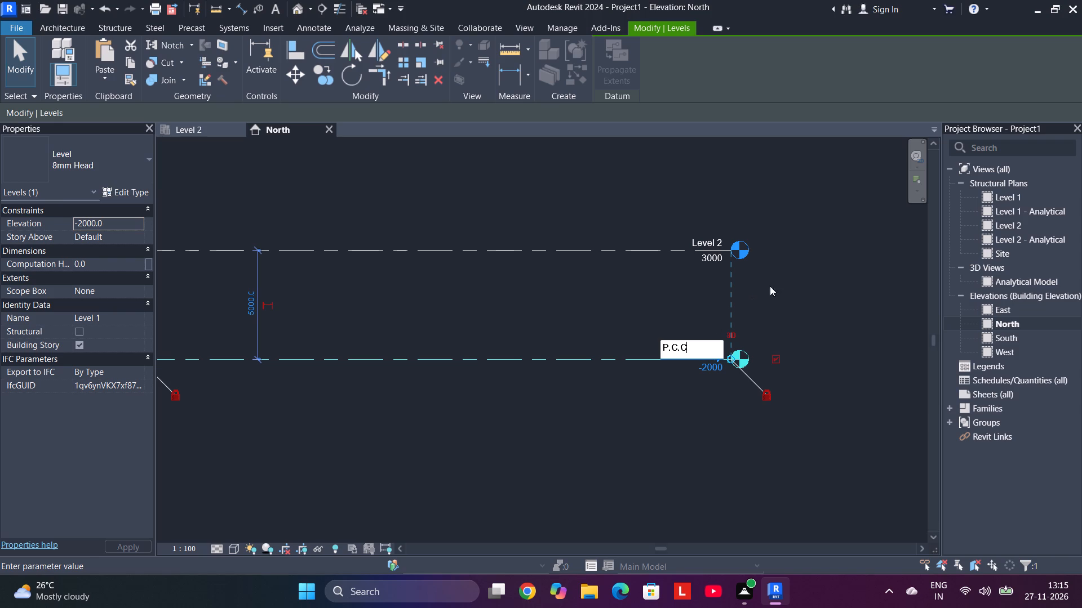
left_click(782, 283)
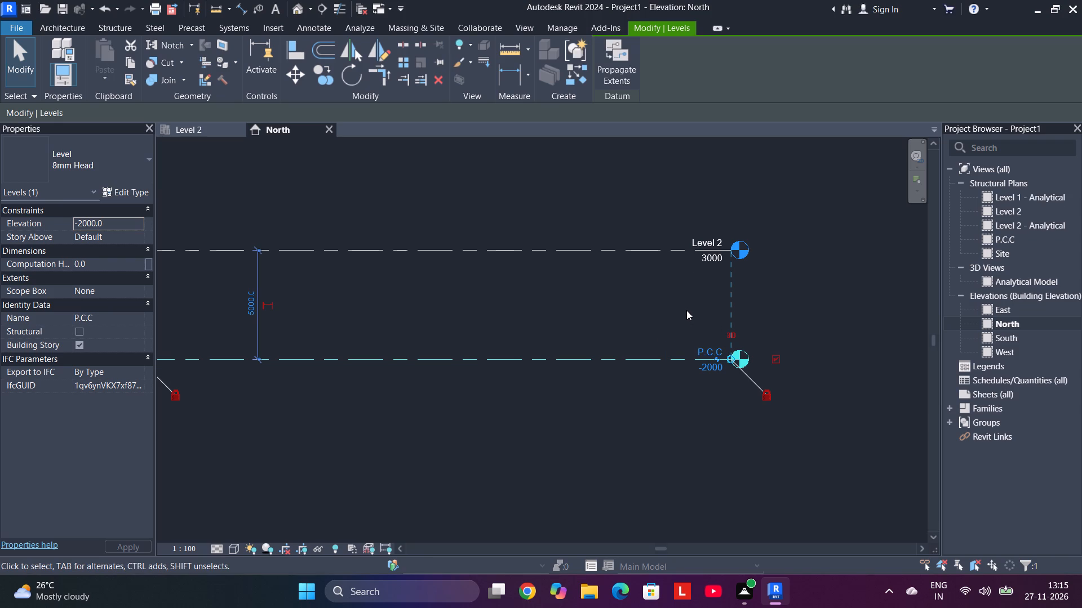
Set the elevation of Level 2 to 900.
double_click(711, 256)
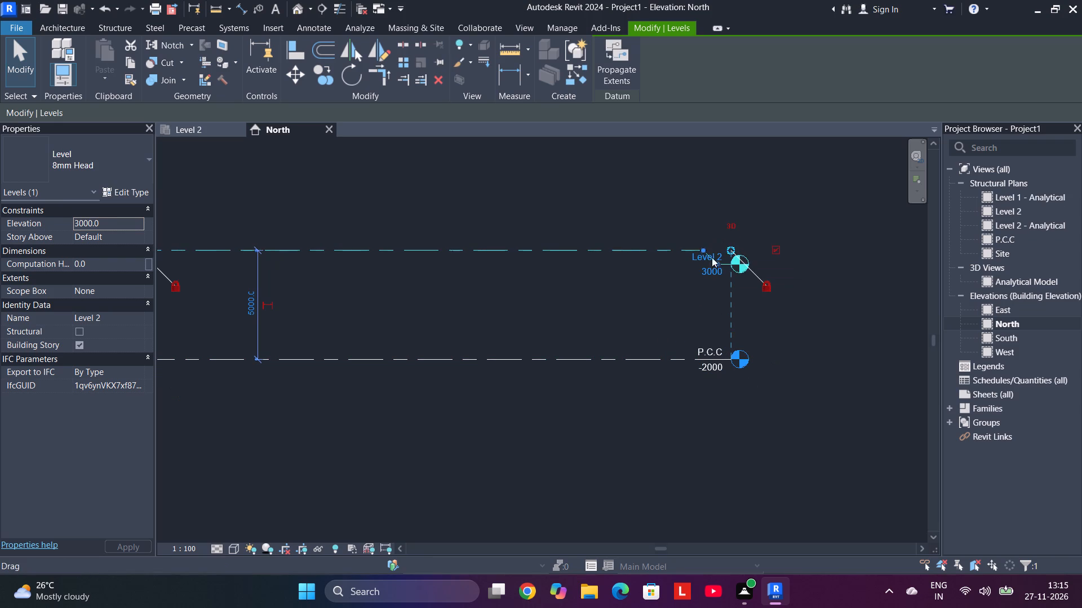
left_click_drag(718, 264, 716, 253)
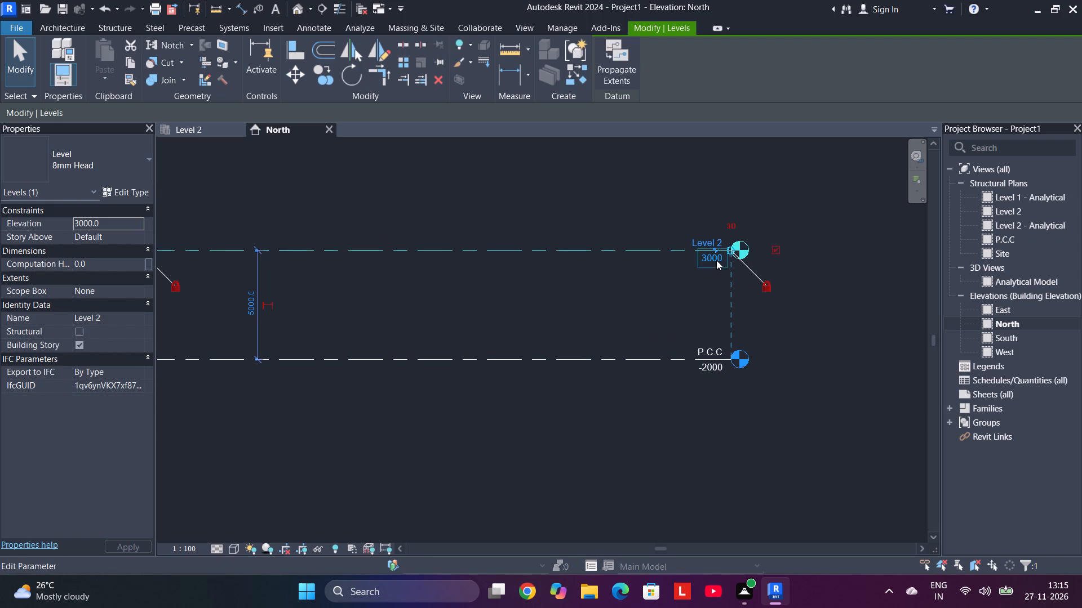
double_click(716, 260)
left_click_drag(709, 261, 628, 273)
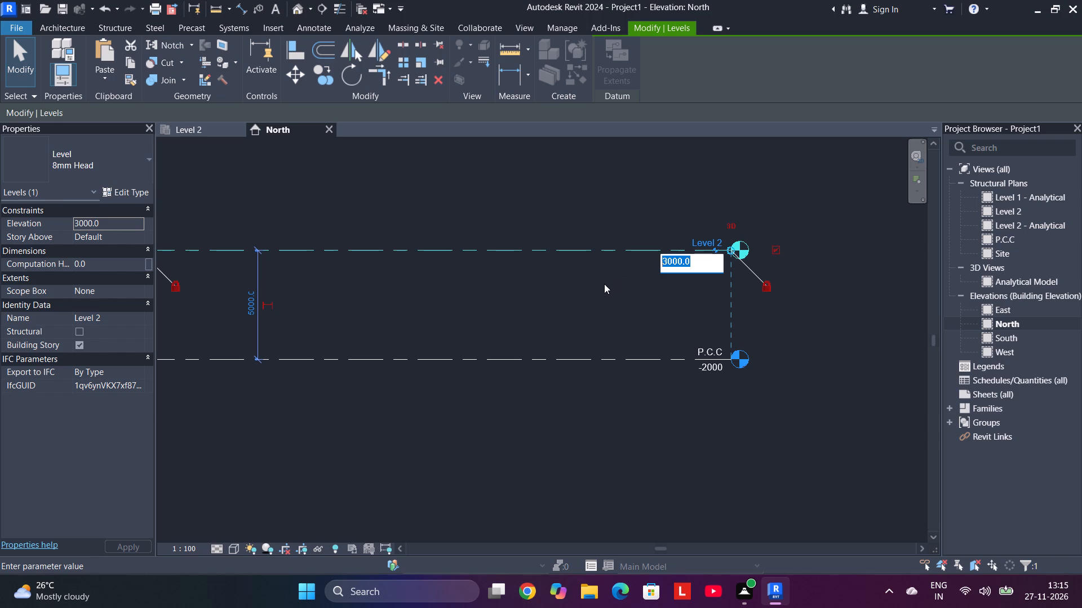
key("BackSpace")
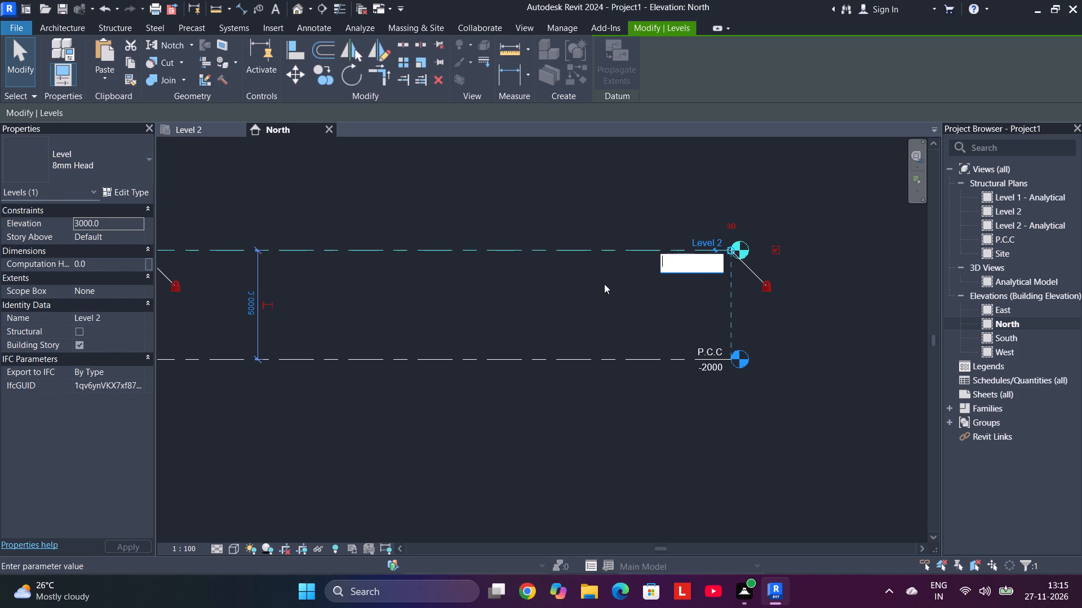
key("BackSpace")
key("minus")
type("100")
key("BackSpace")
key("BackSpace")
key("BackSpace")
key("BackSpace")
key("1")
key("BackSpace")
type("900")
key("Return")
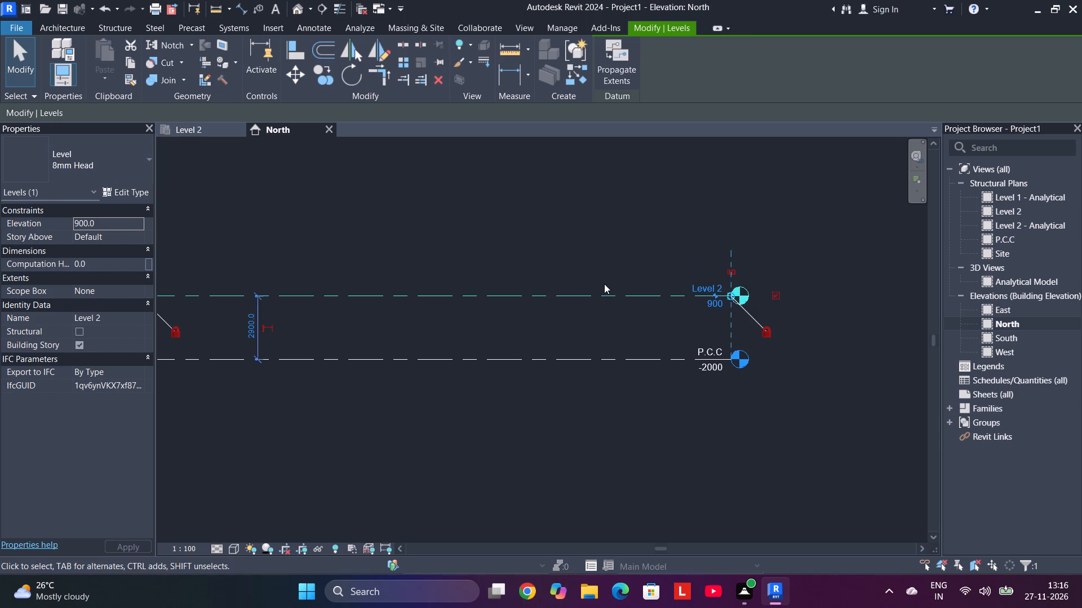
Set the elevation of Level 2 to -1100.
left_click(712, 308)
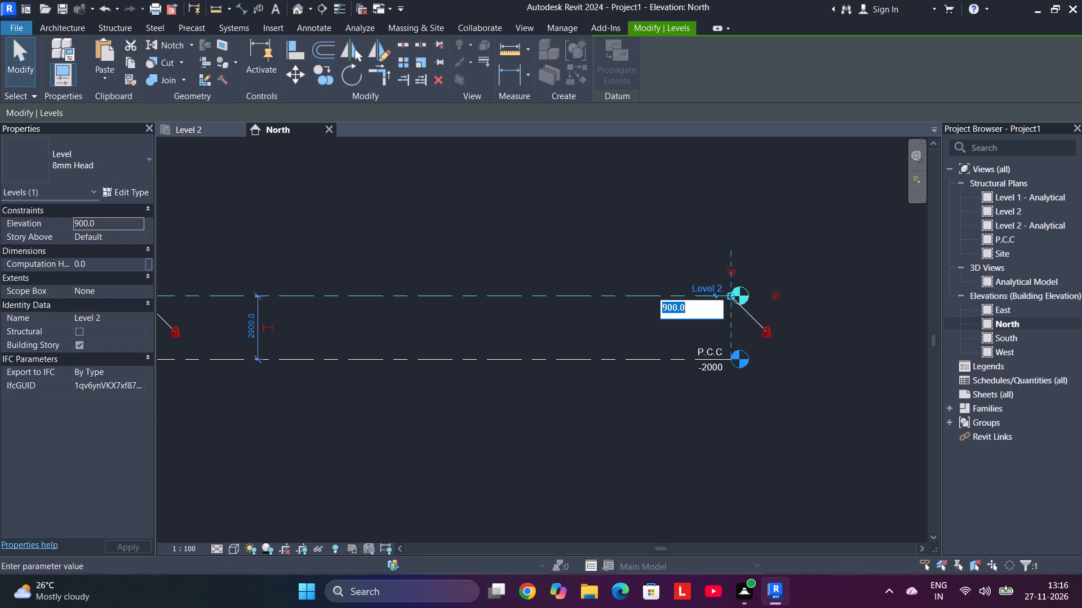
left_click(693, 309)
left_click_drag(693, 309, 645, 311)
left_click_drag(645, 311, 631, 312)
type("-110")
key("0")
key("Return")
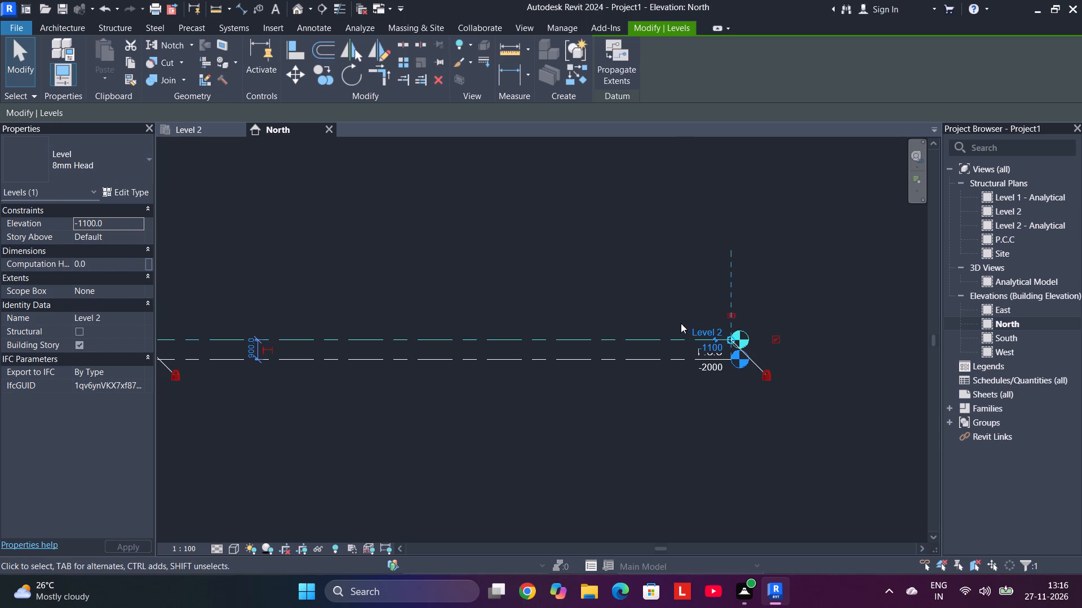
Draw a new level 2000 above Level 2, with its ends aligned to the existing level lines.
middle_click_drag(443, 306, 620, 325)
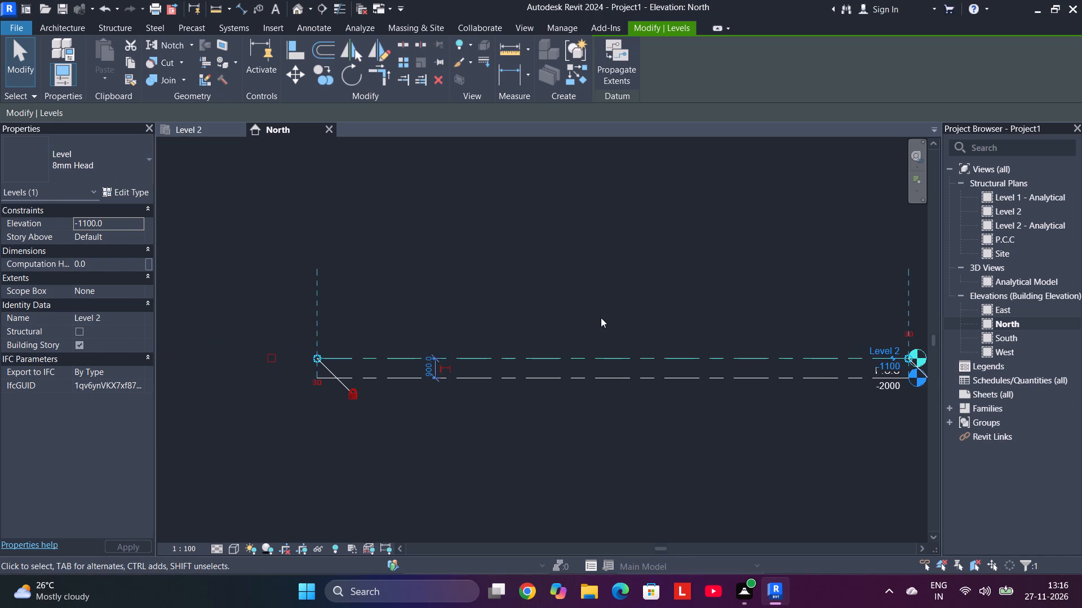
middle_click_drag(603, 316, 560, 328)
key("Escape")
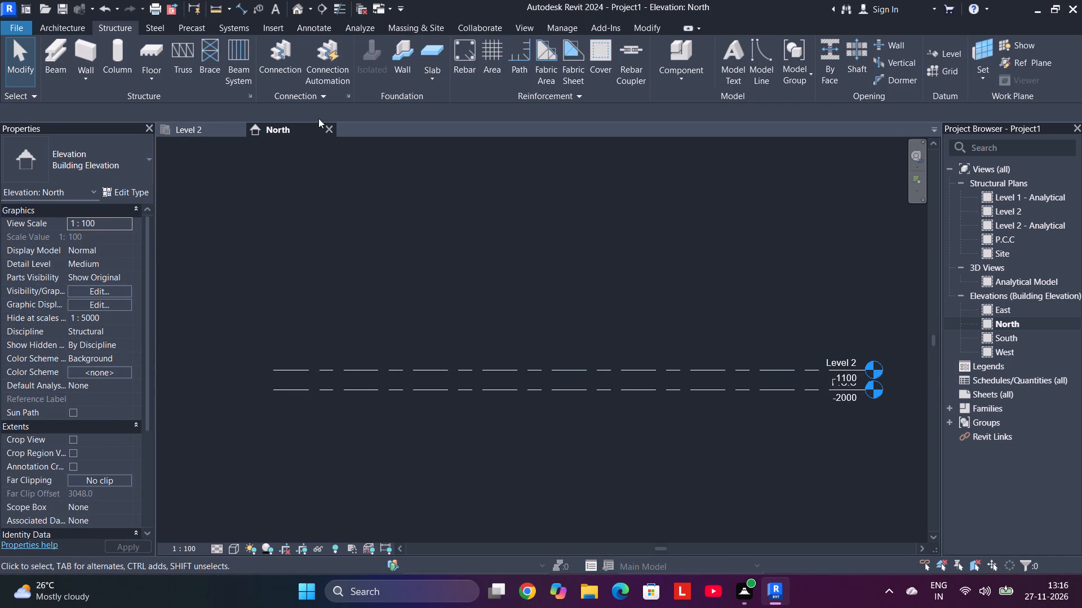
left_click(942, 53)
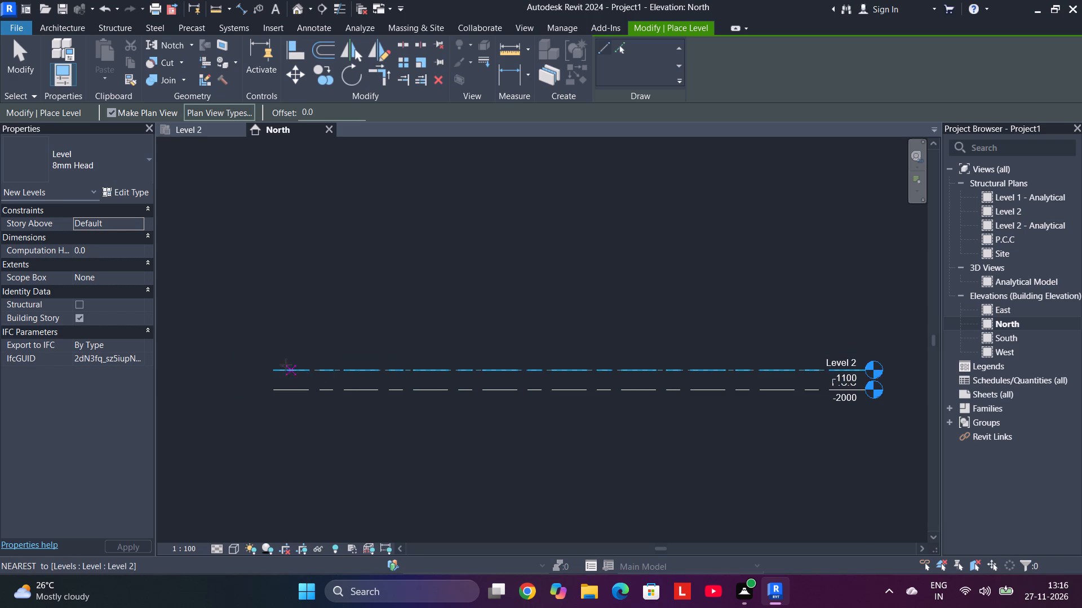
left_click(272, 368)
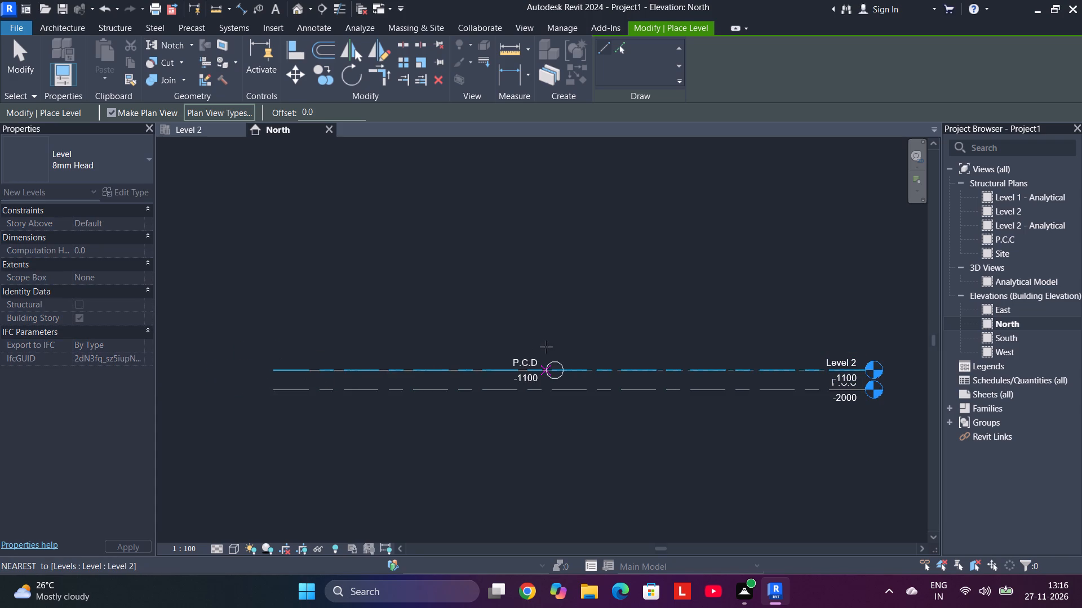
key("Escape")
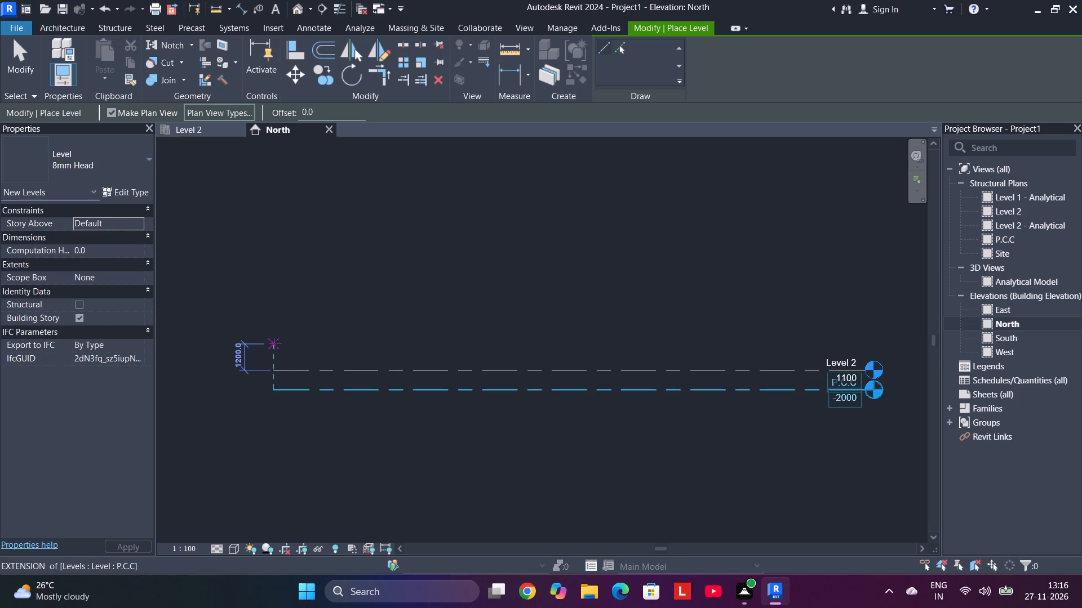
left_click(274, 346)
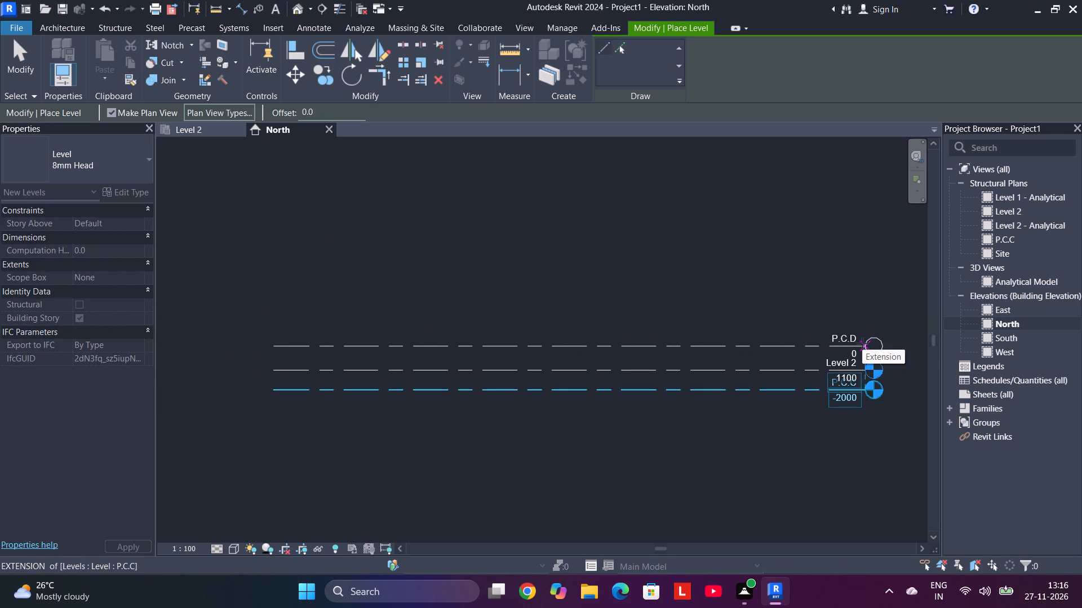
key("ctrl+z")
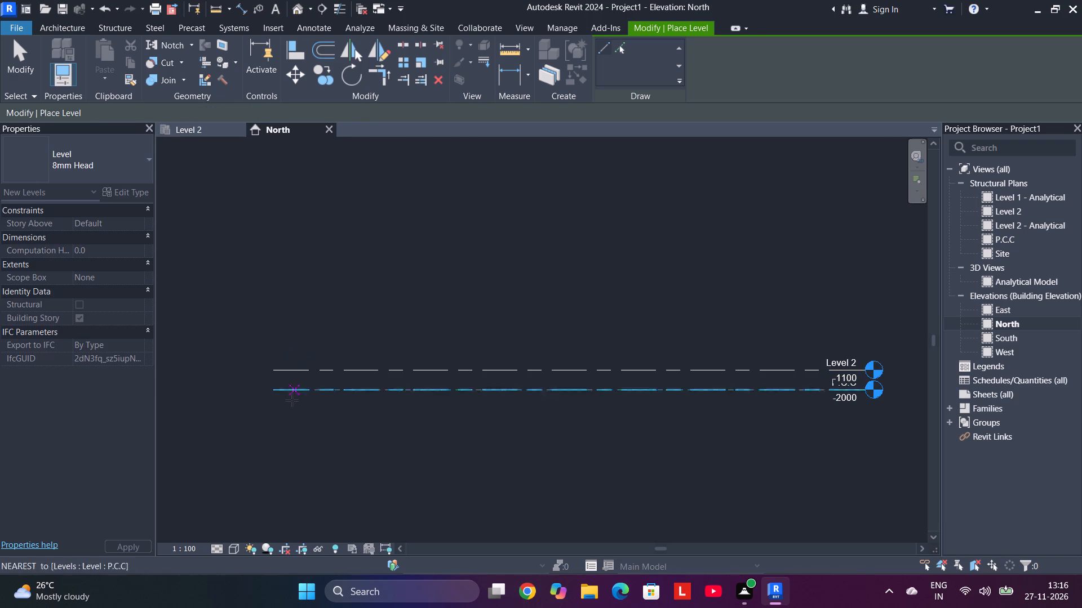
left_click(272, 369)
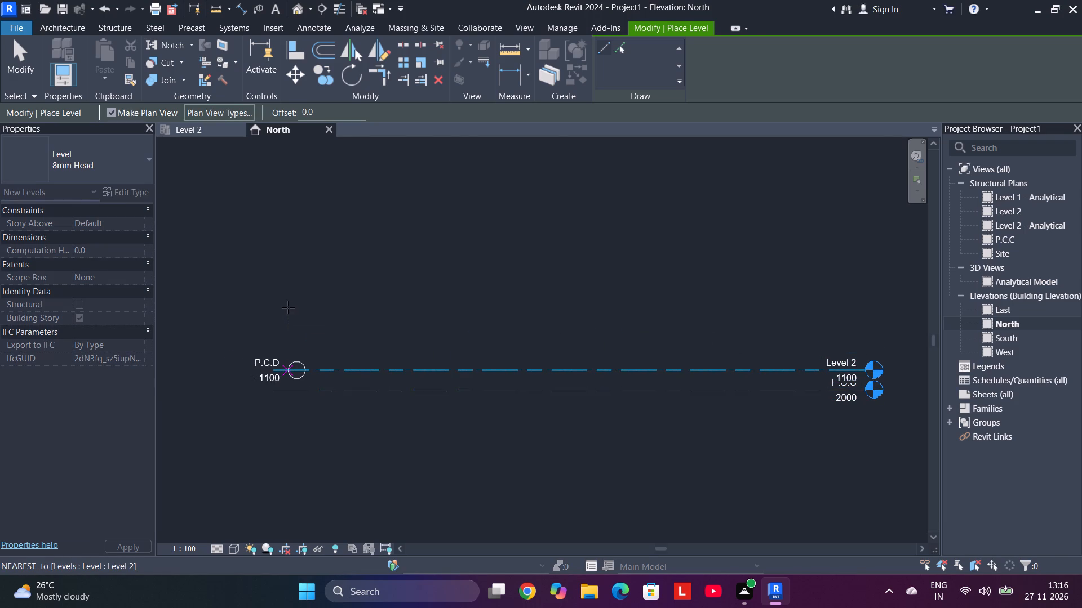
key("Escape")
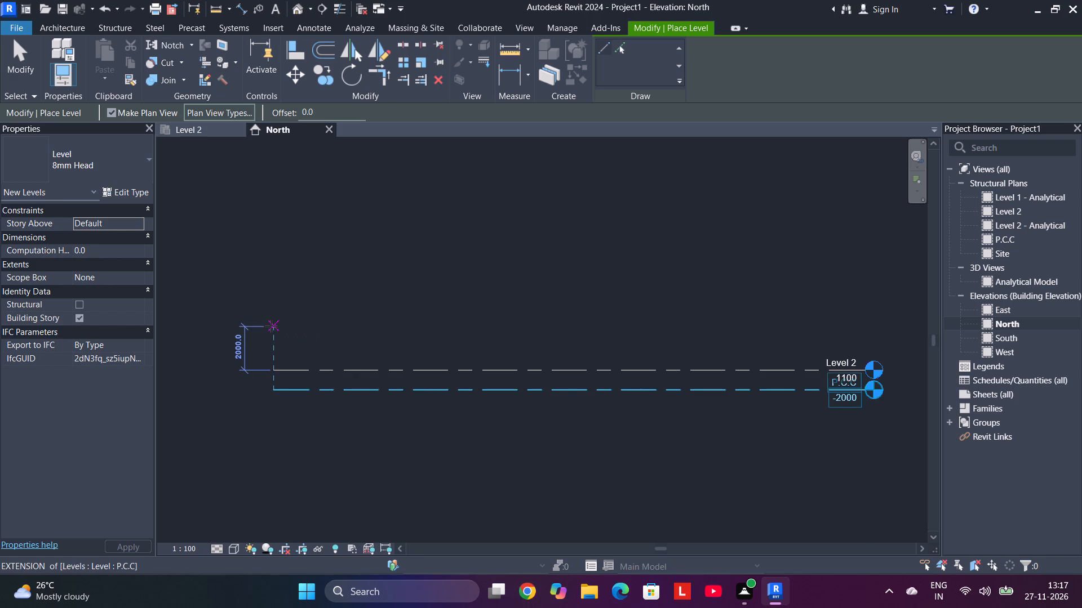
left_click(271, 326)
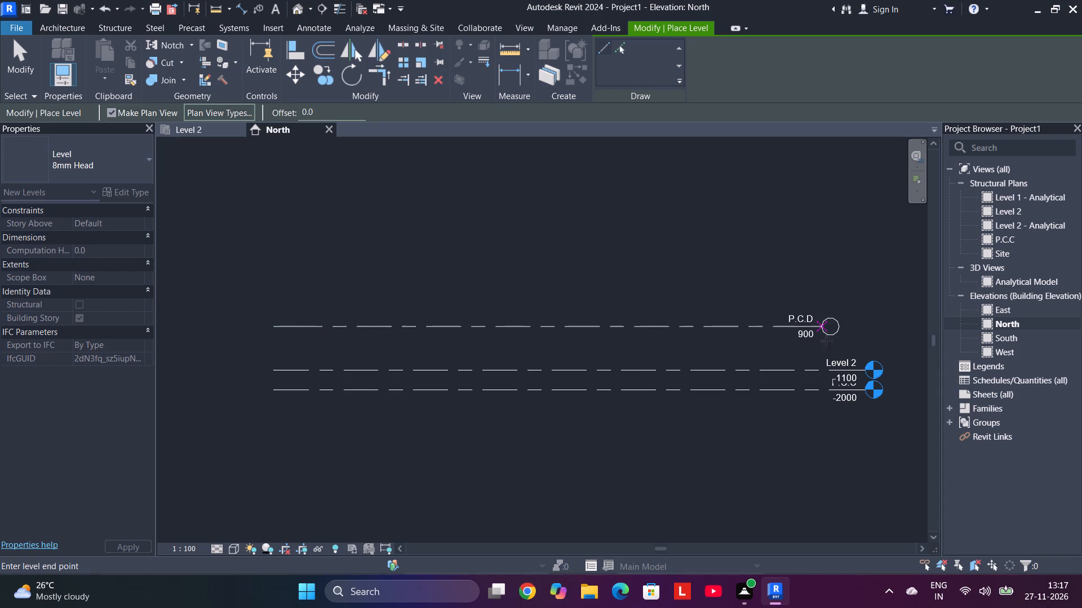
left_click(870, 339)
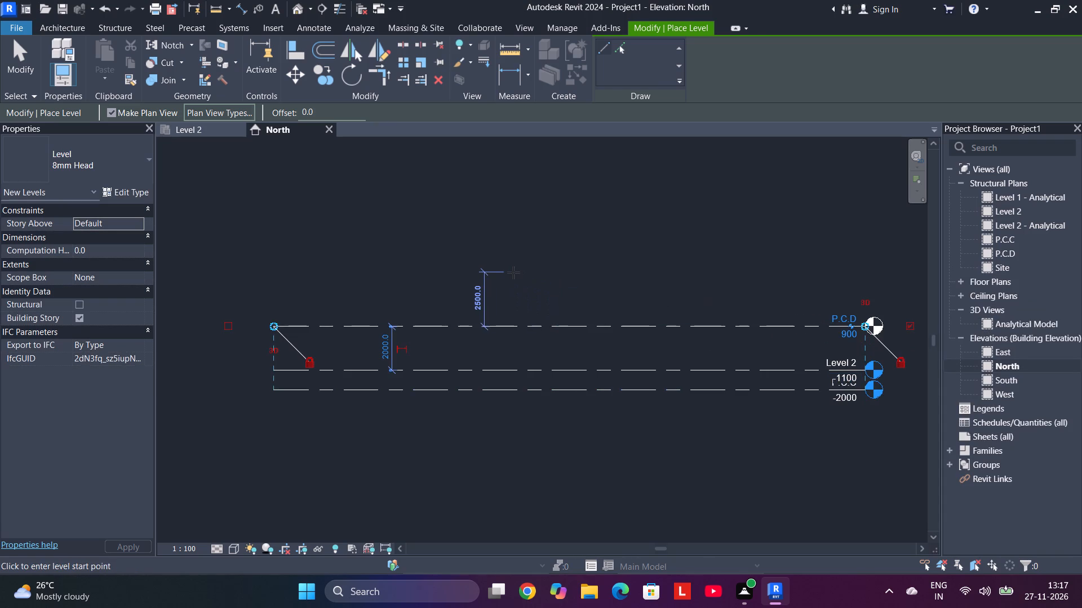
key("Escape")
scroll(449, 292, "down", 1)
key("Escape")
scroll(394, 295, "down", 1)
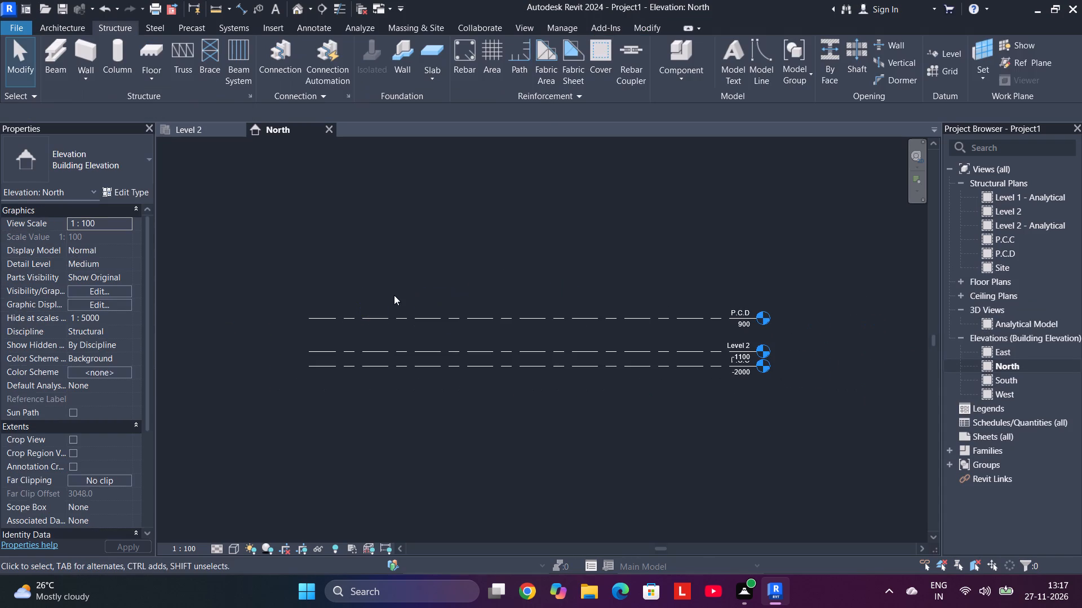
Set the elevation of the newly drawn topmost level to 200.
scroll(770, 328, "up", 8)
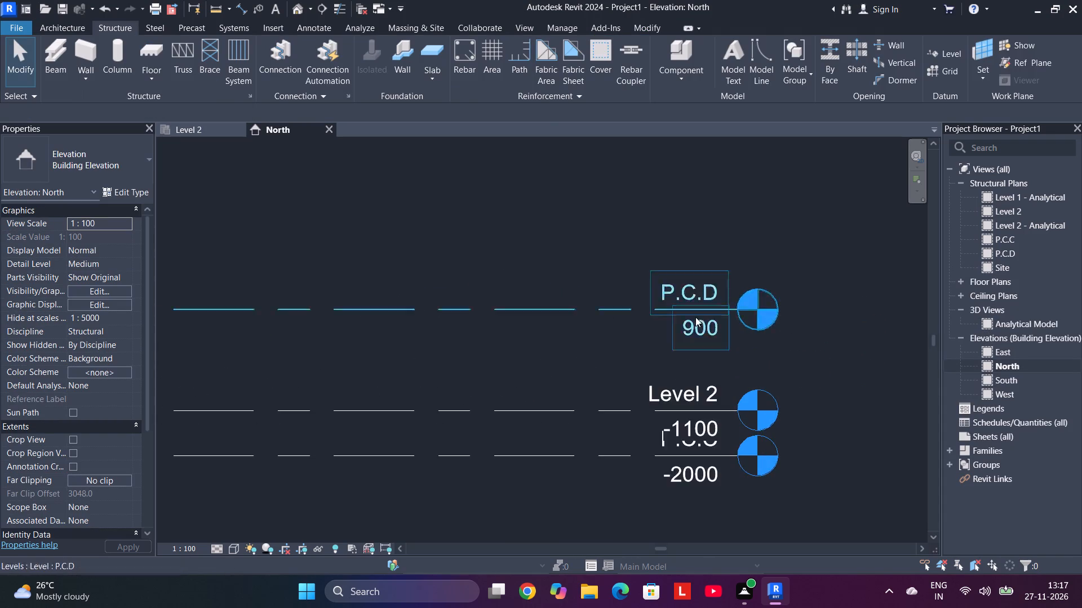
left_click(709, 330)
left_click(719, 331)
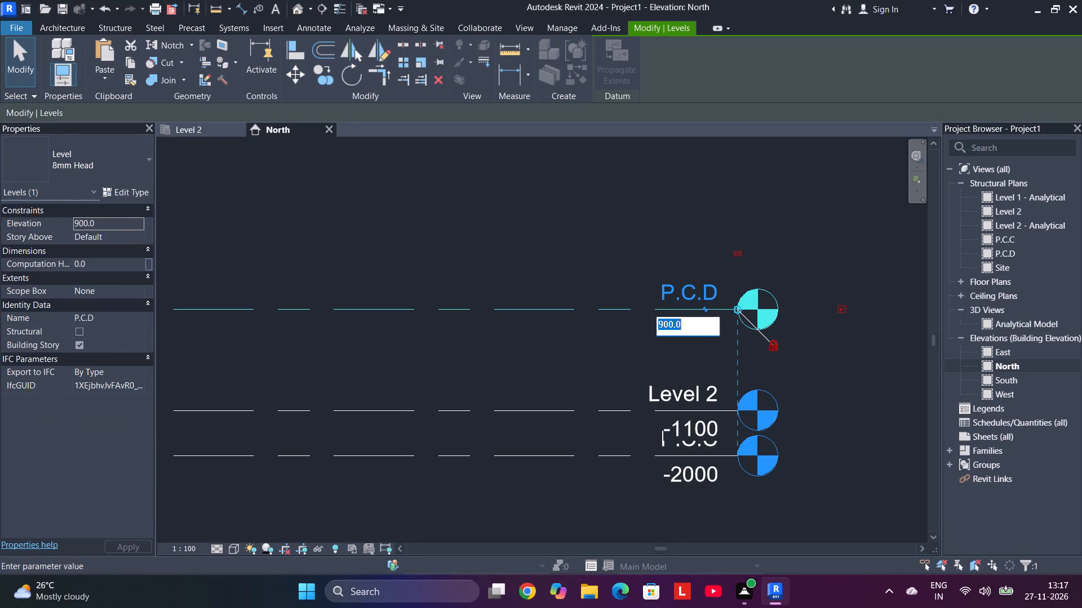
type("200")
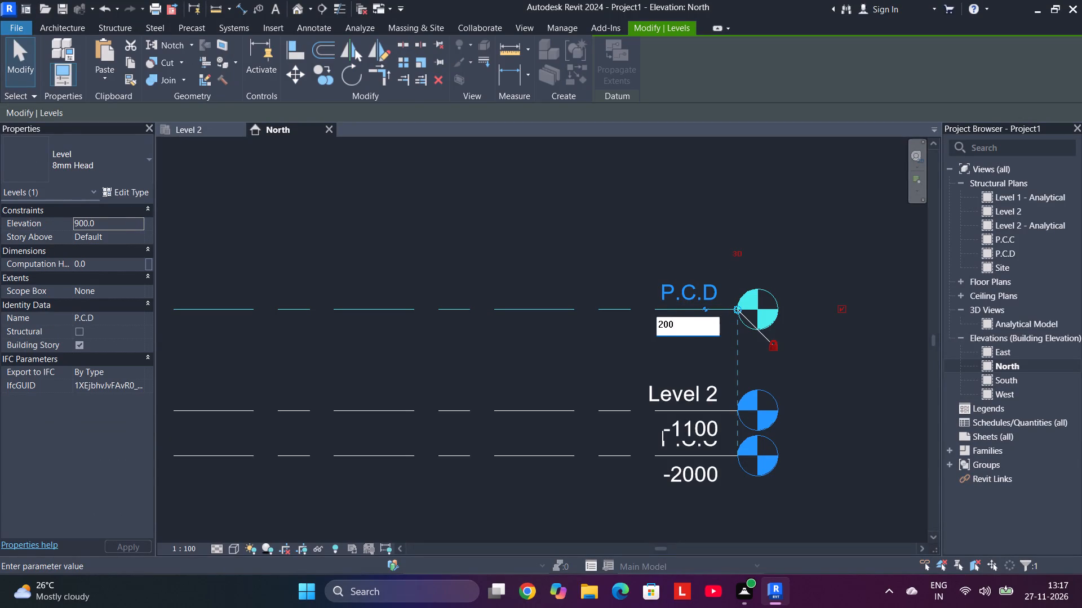
key("Return")
key("Escape")
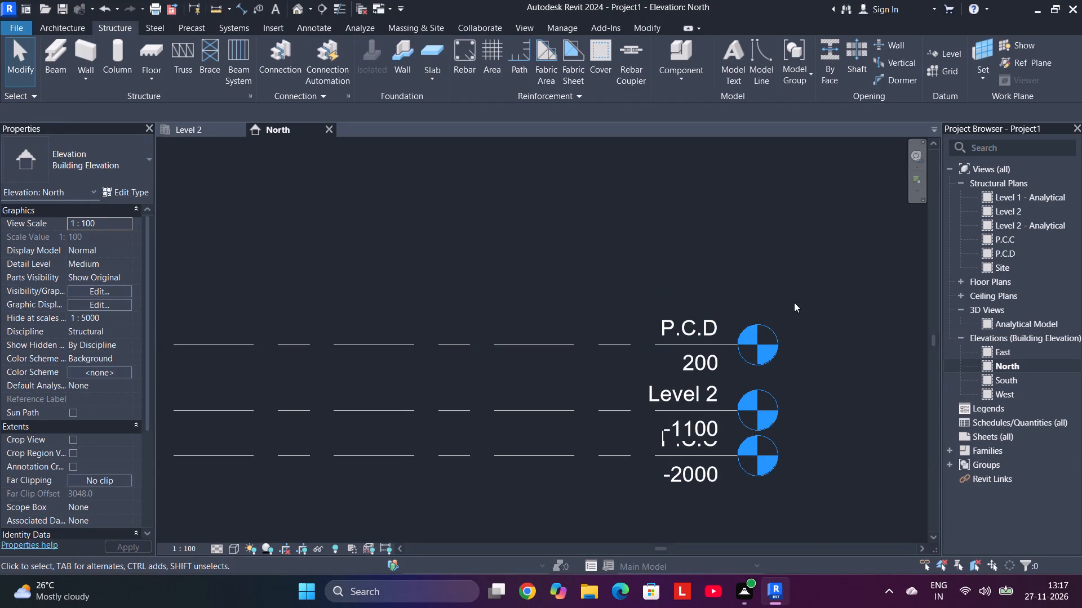
Rename the topmost level, at elevation 200, as G.L / P.L.
left_click(713, 321)
left_click(713, 321)
left_click_drag(700, 327, 642, 346)
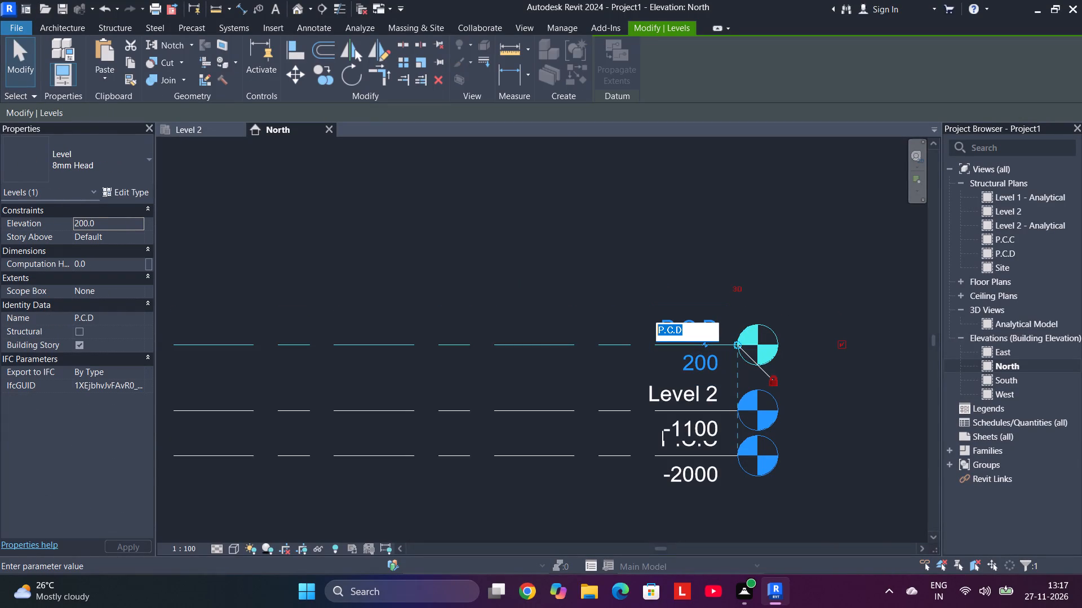
left_click_drag(642, 346, 638, 347)
key("g")
type(".L")
key("space")
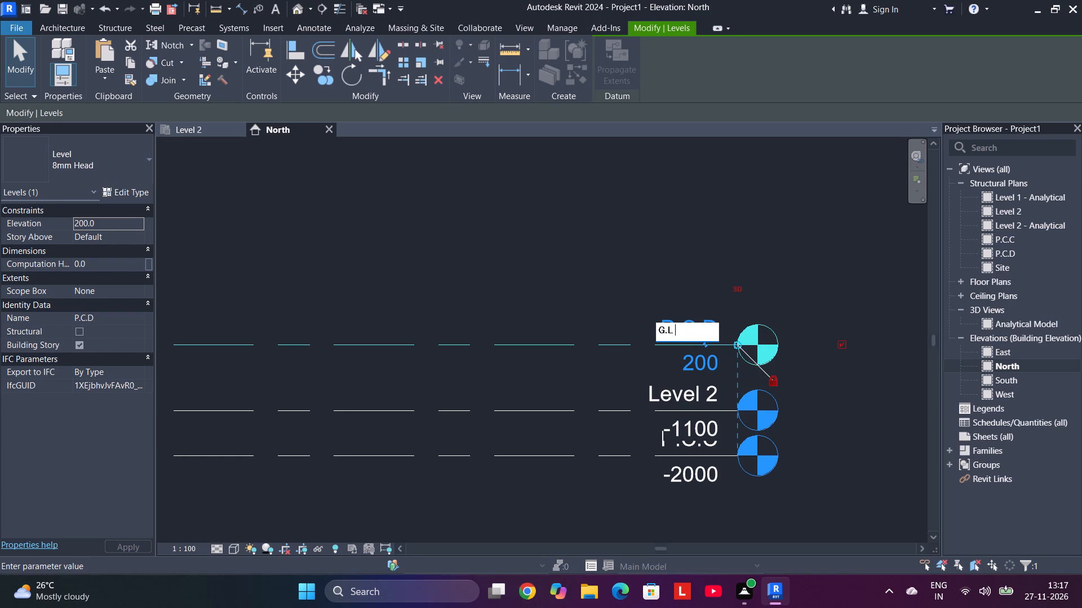
type("/ P.L")
left_click(658, 206)
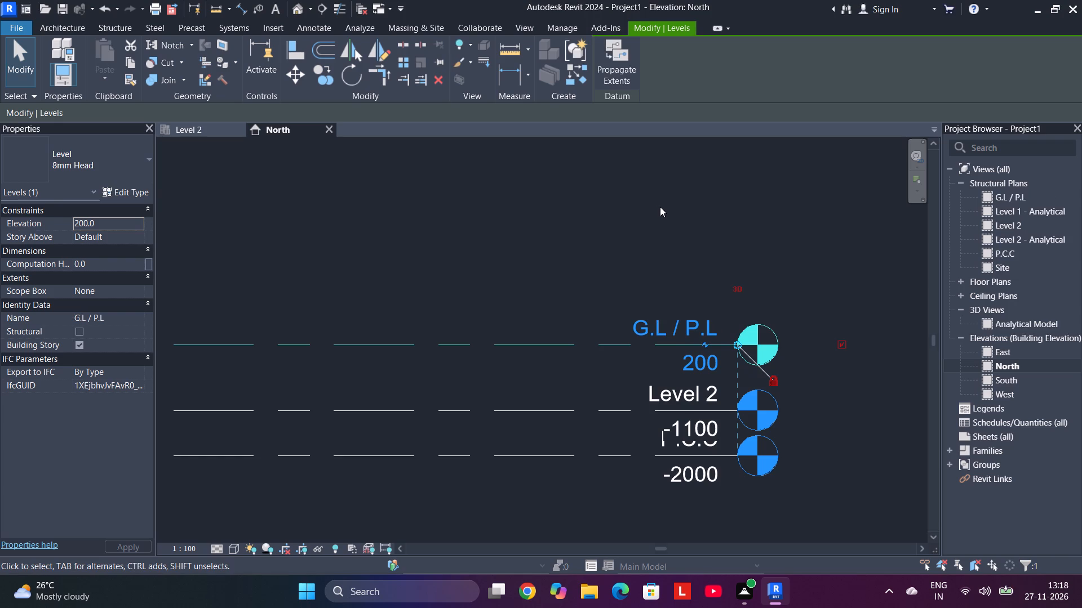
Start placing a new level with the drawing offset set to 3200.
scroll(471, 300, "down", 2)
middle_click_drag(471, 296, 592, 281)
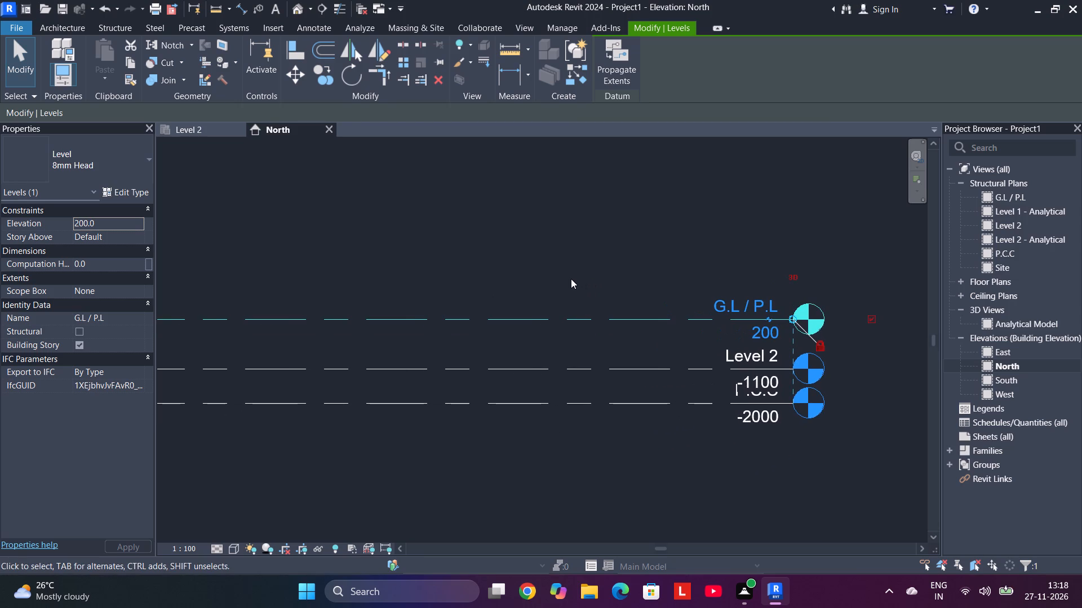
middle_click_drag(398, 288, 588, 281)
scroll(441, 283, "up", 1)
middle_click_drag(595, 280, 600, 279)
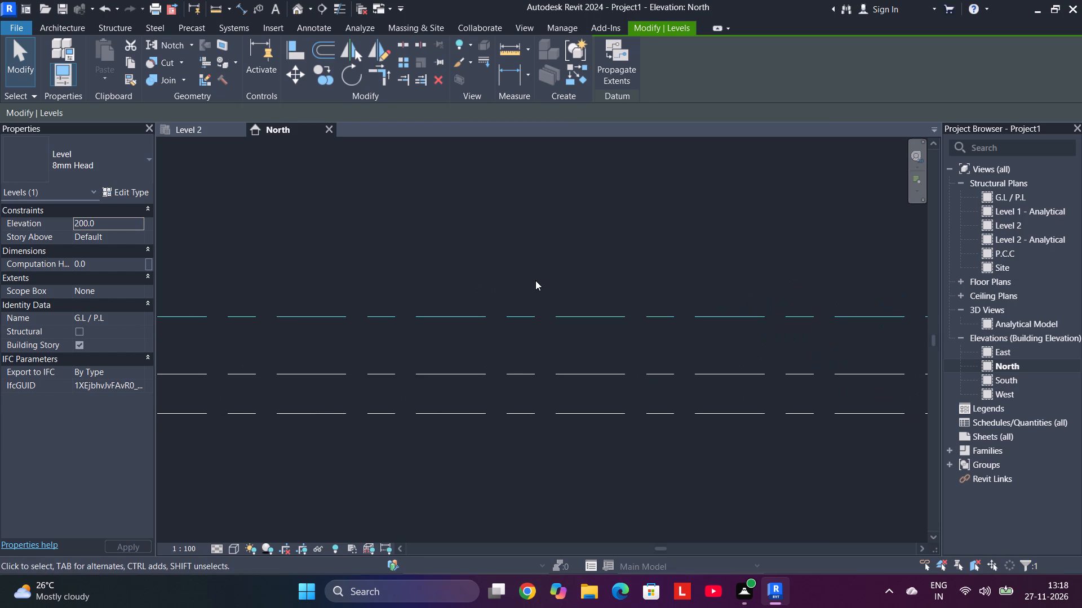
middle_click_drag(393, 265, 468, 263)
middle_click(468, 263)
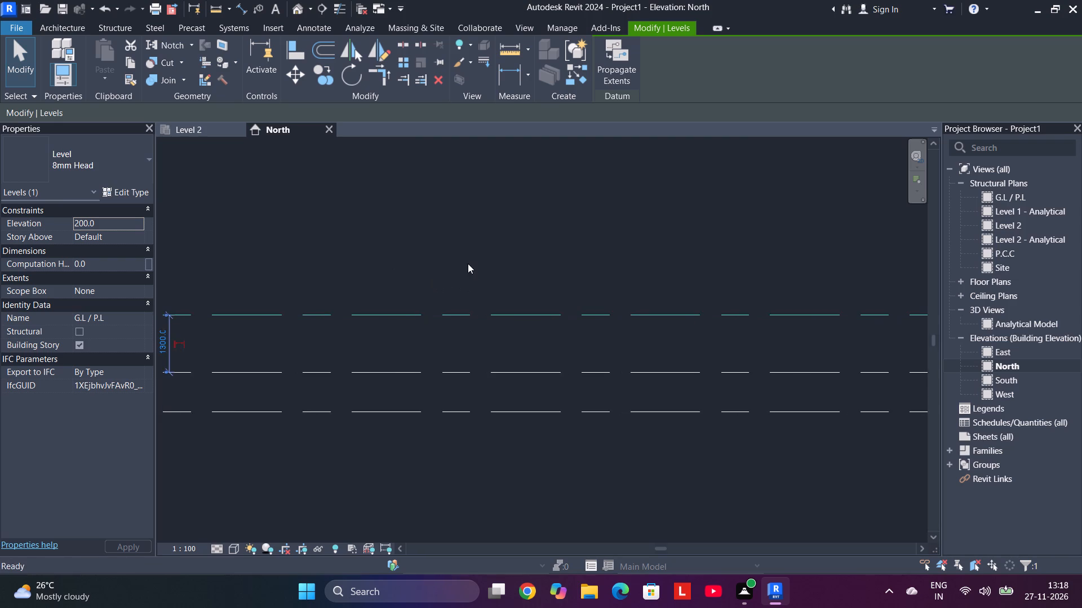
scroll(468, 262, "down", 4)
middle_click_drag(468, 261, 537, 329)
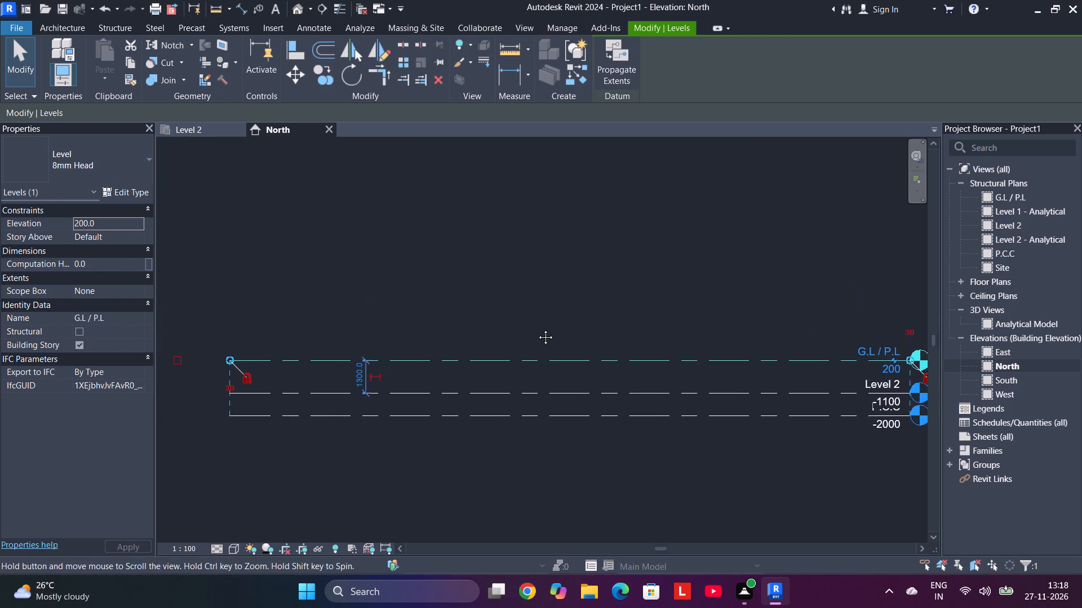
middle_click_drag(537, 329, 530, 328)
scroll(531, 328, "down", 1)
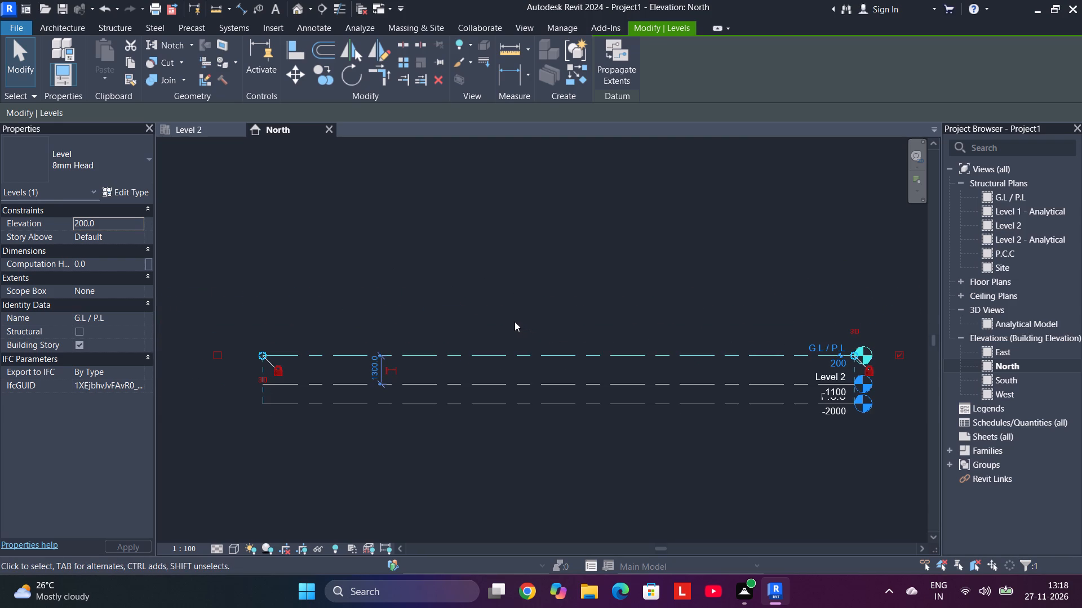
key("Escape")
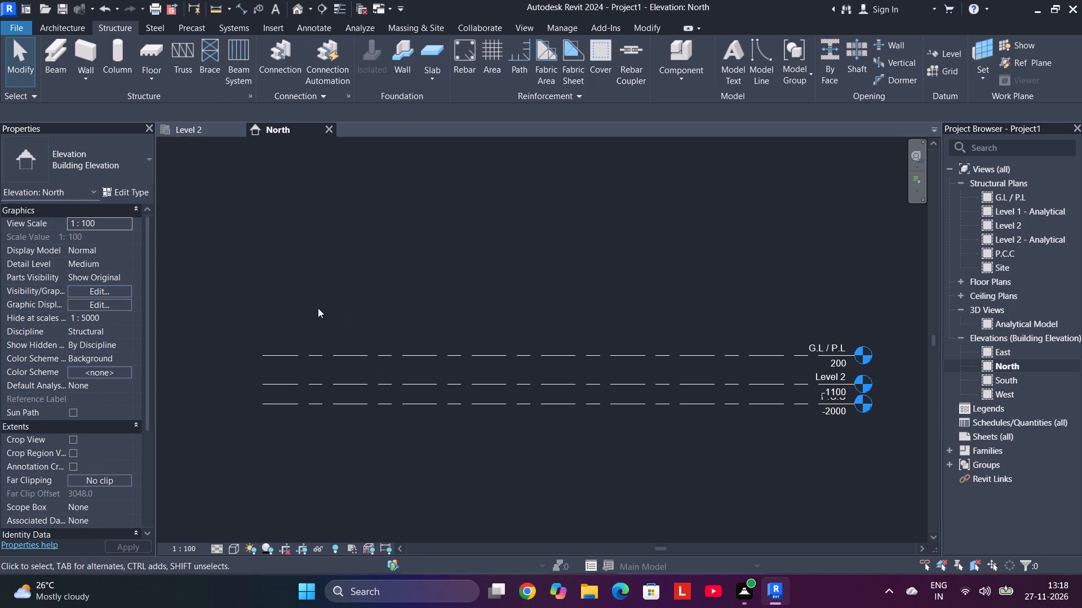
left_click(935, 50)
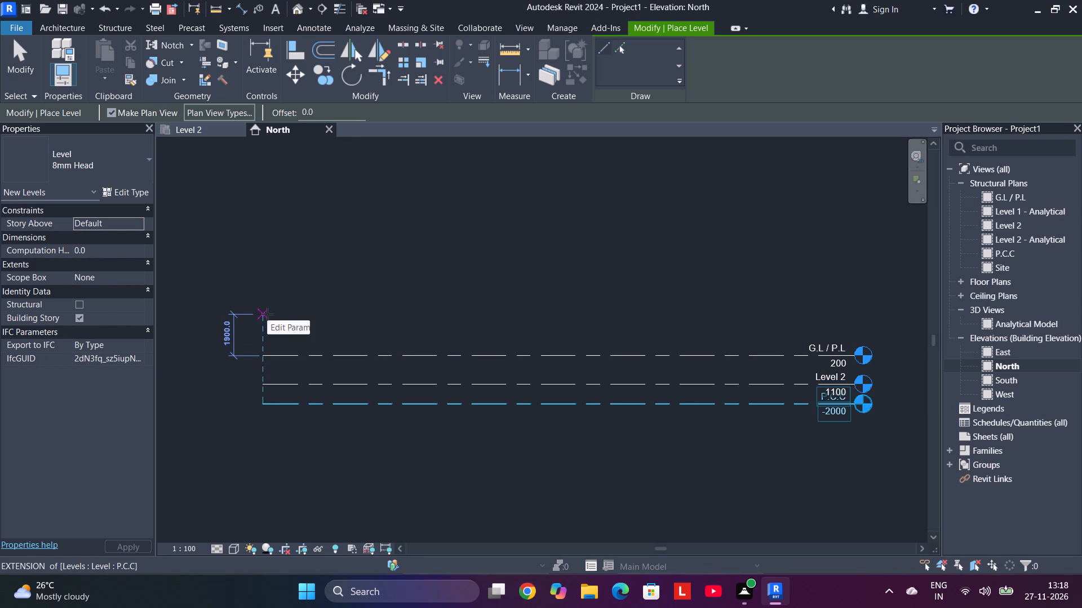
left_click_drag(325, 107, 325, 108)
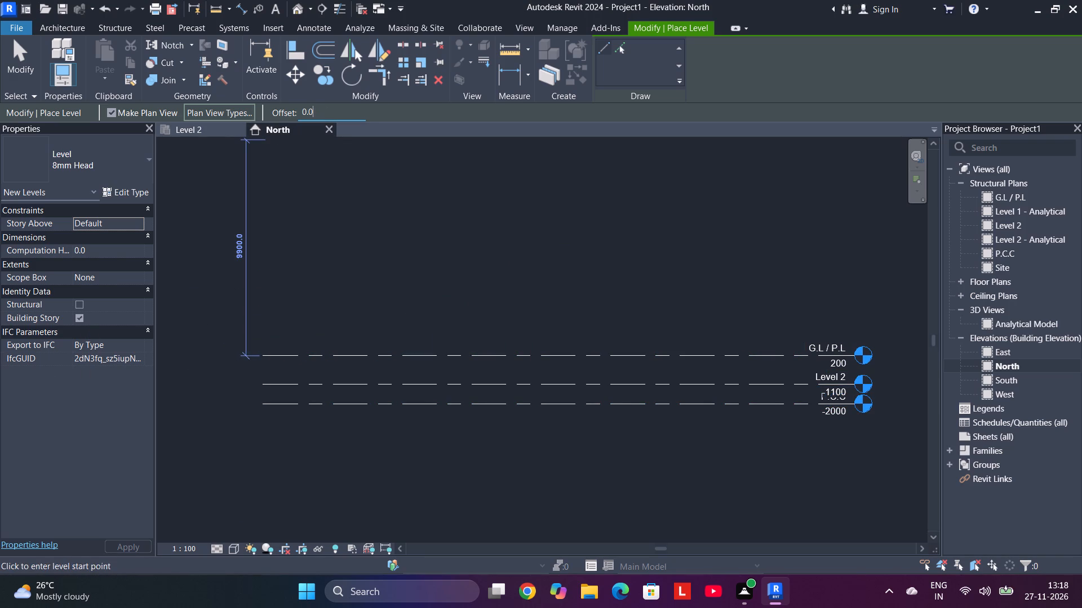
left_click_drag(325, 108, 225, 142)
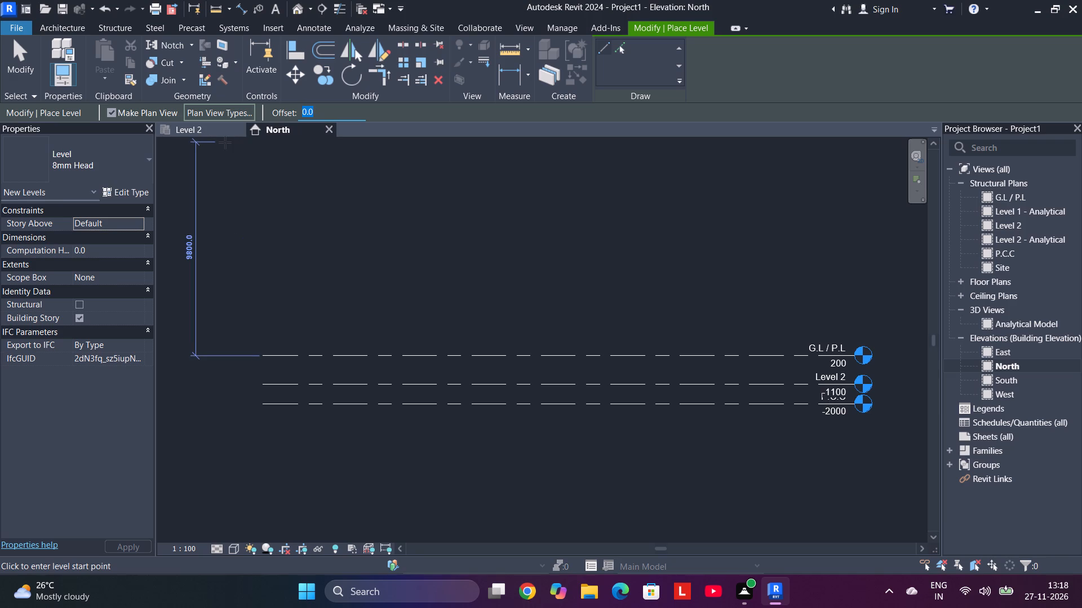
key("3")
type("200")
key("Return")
Set the level drawing offset to 4000 and draw a level above G.L / P.L, tracing it end to end.
key("Right")
key("Right")
key("Right")
key("Right")
key("Right")
key("Right")
key("Right")
key("Right")
key("Right")
key("Right")
key("BackSpace")
key("BackSpace")
key("BackSpace")
key("BackSpace")
key("BackSpace")
key("BackSpace")
key("BackSpace")
key("BackSpace")
key("BackSpace")
key("BackSpace")
key("BackSpace")
type("4000")
key("Return")
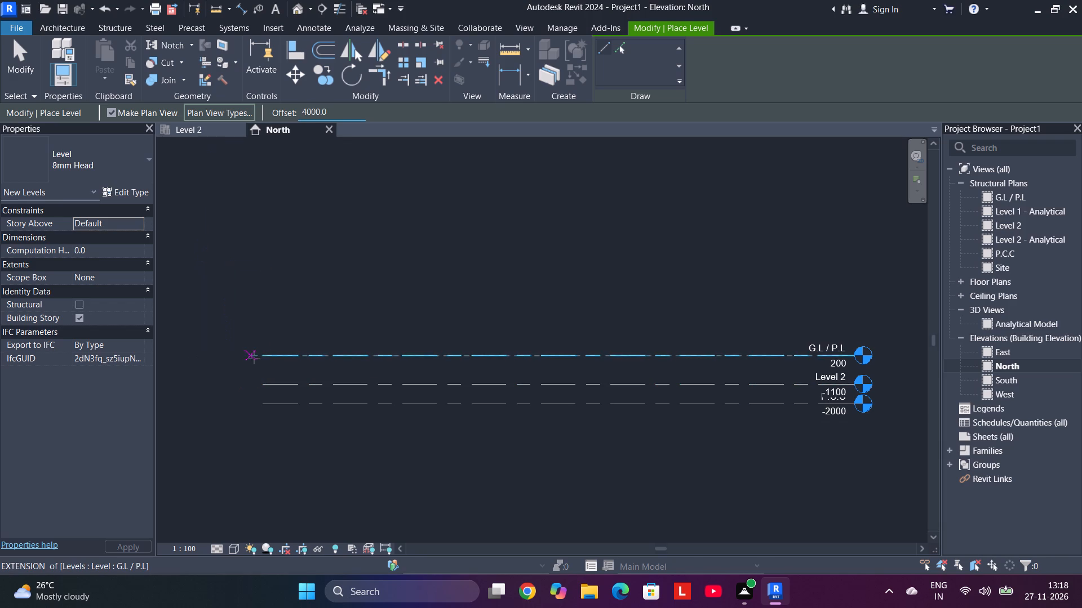
left_click(264, 354)
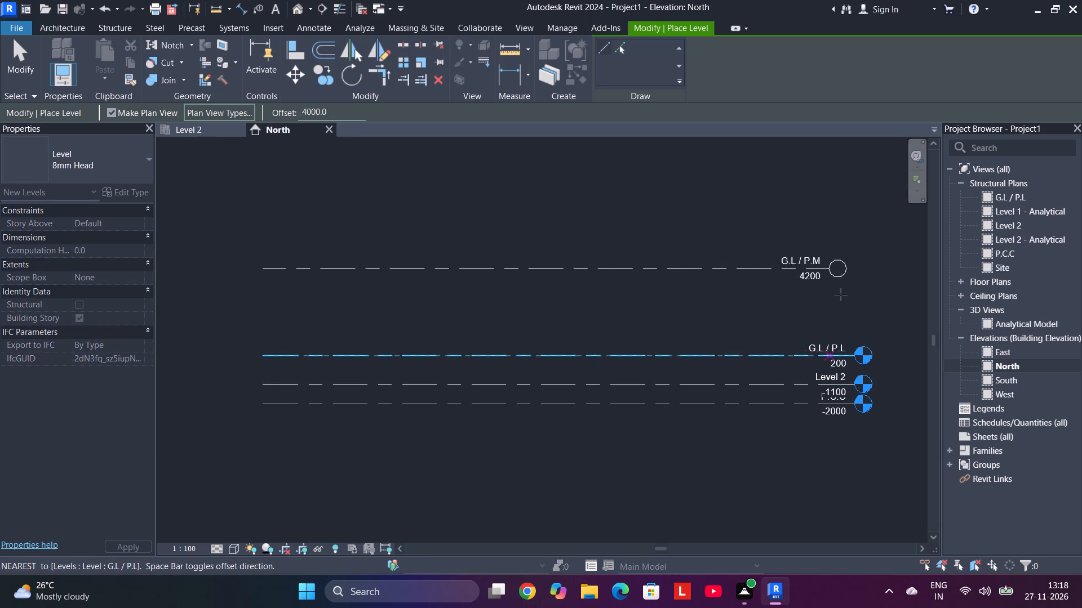
left_click(857, 299)
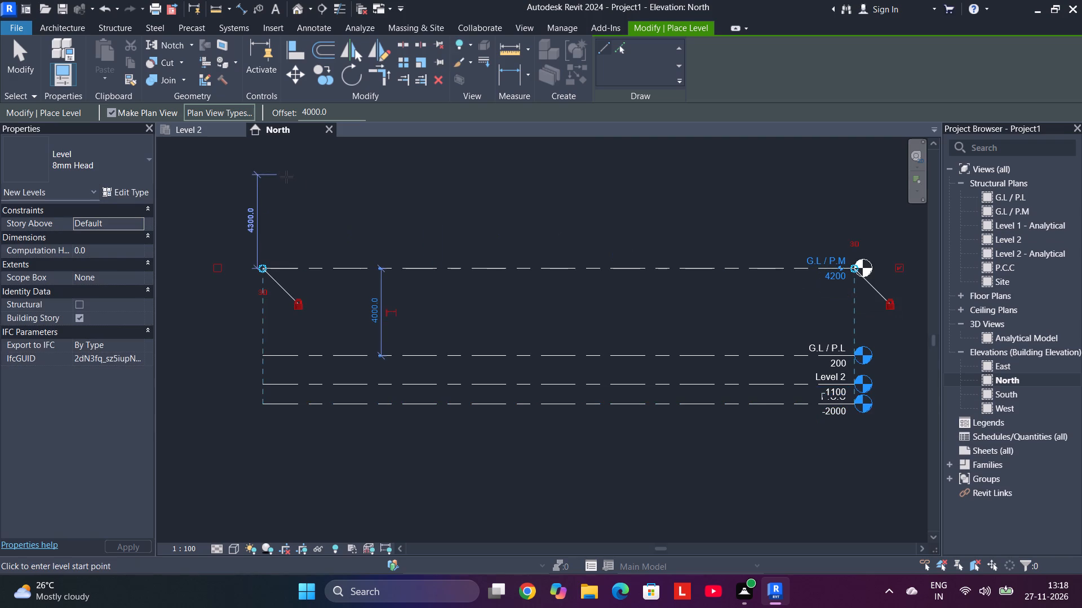
Draw another level 4000 above the 4200 level, with its ends aligned to the existing level lines.
middle_click_drag(286, 176, 280, 228)
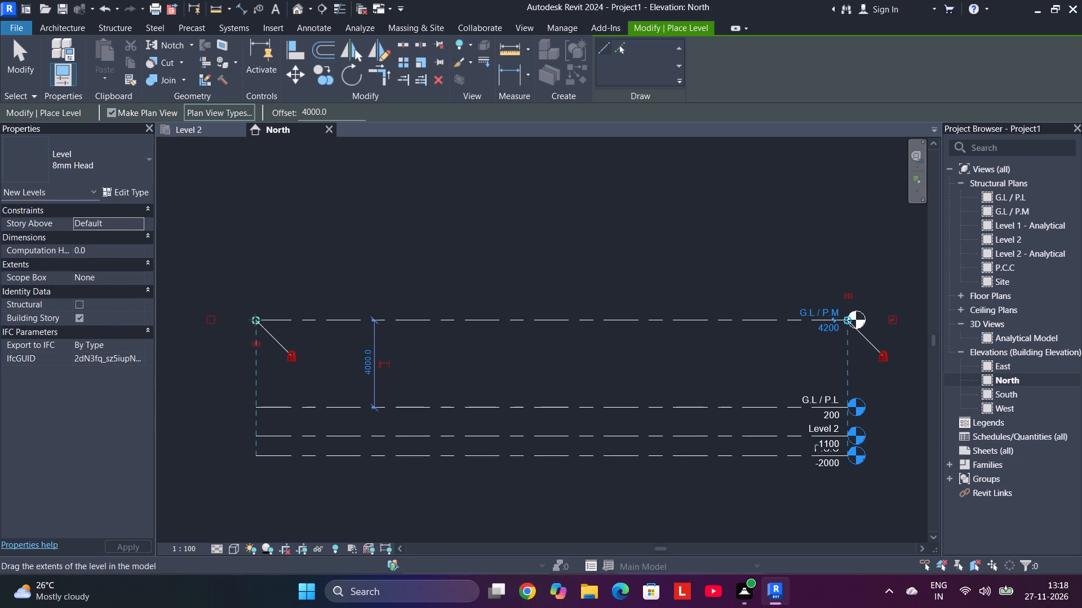
key("Escape")
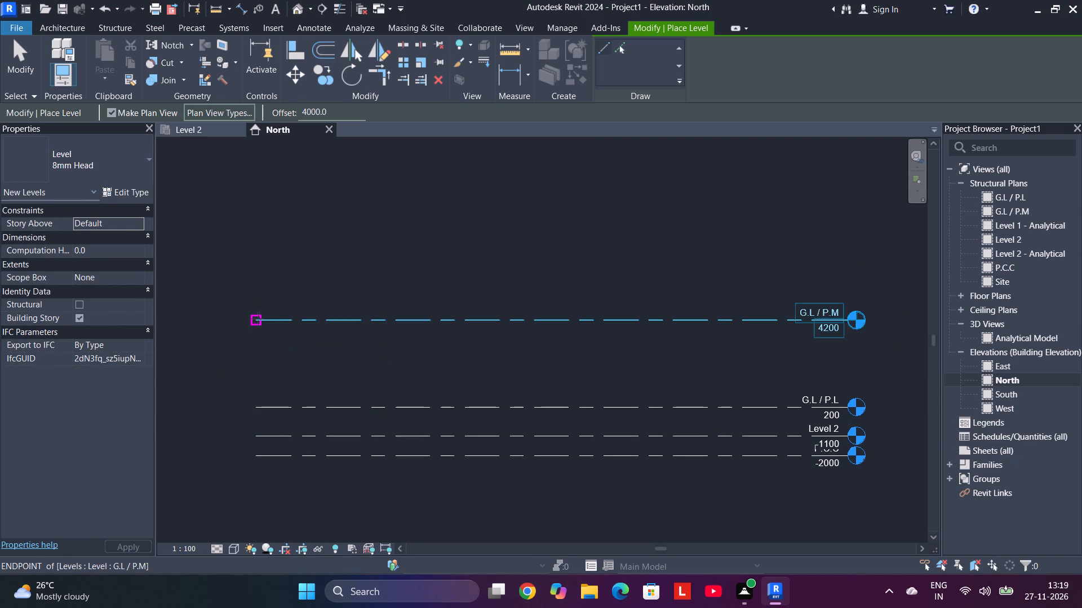
left_click(255, 320)
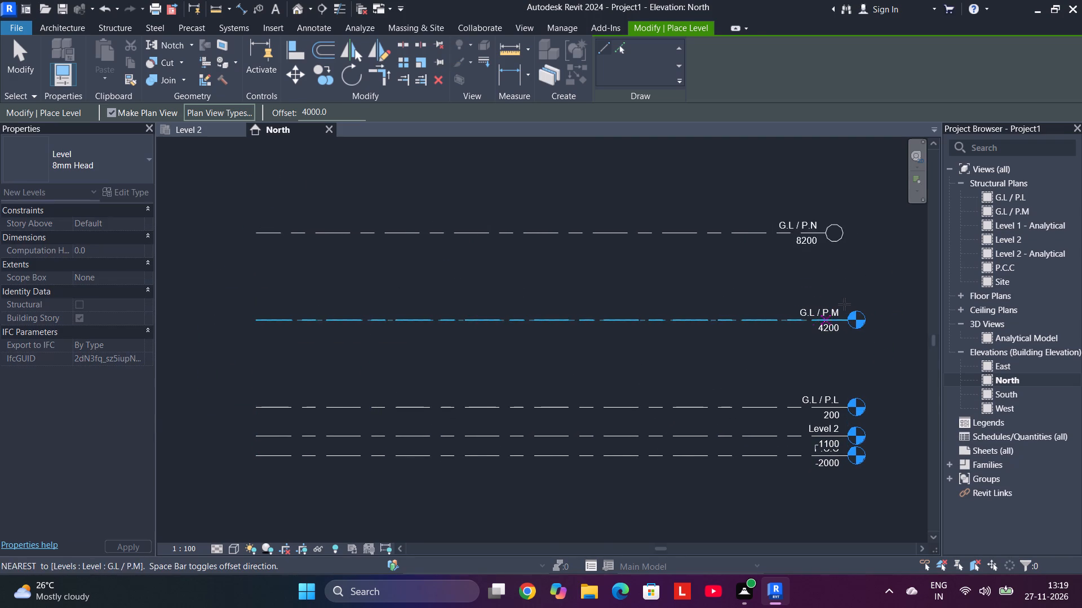
left_click(847, 304)
Draw another level 4000 above the 8200 level, with its ends aligned to the existing level lines.
middle_click_drag(549, 242, 539, 325)
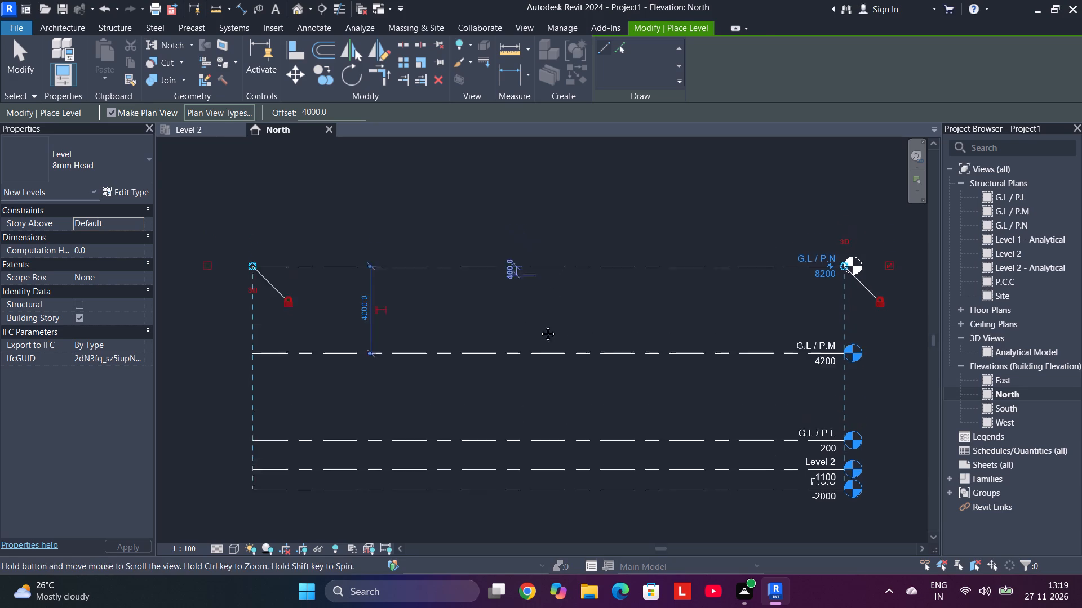
middle_click_drag(539, 325, 530, 412)
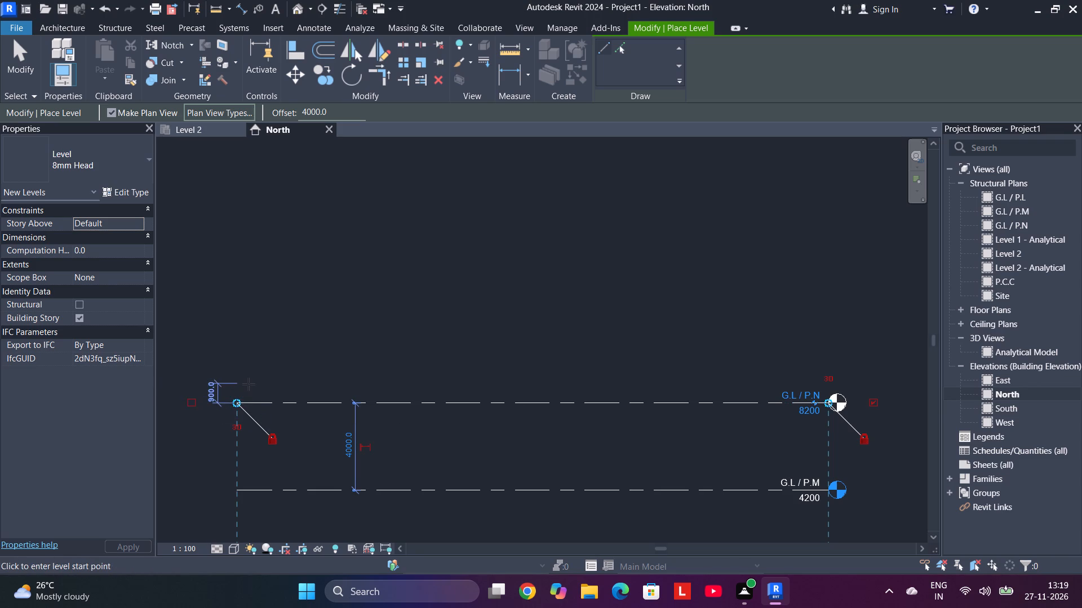
key("Escape")
left_click(237, 403)
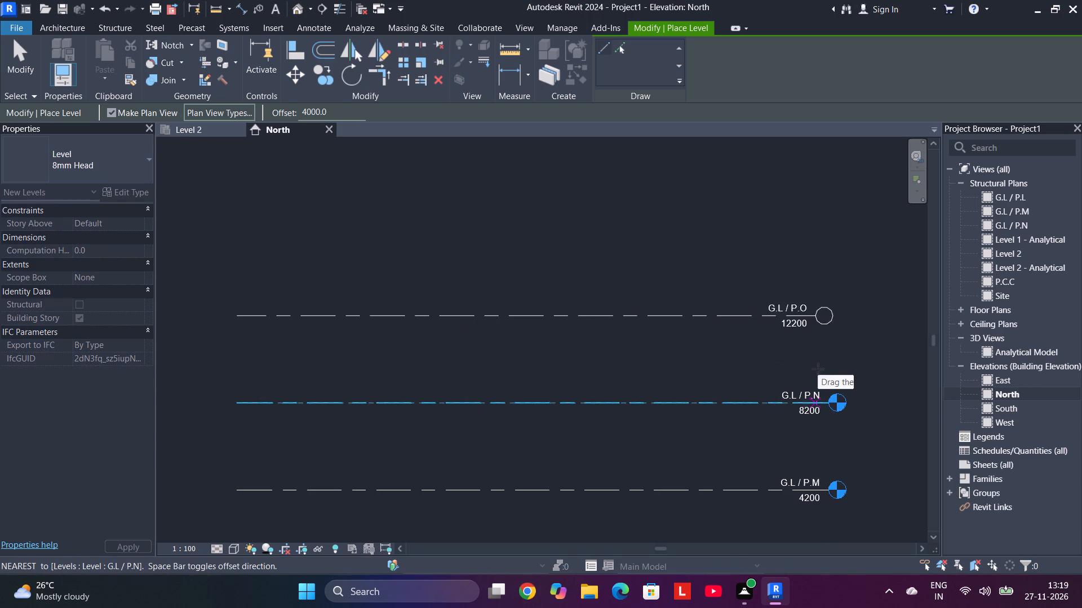
left_click(826, 369)
key("Escape")
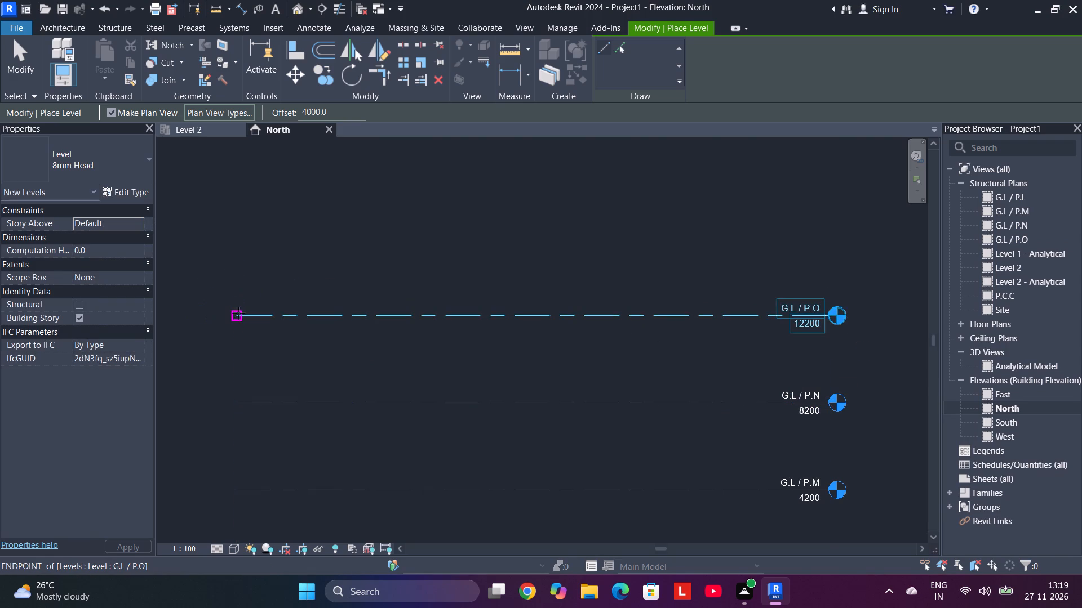
Draw a final level 4000 above the 12200 level, aligned with the others, and finish level placement.
left_click(239, 315)
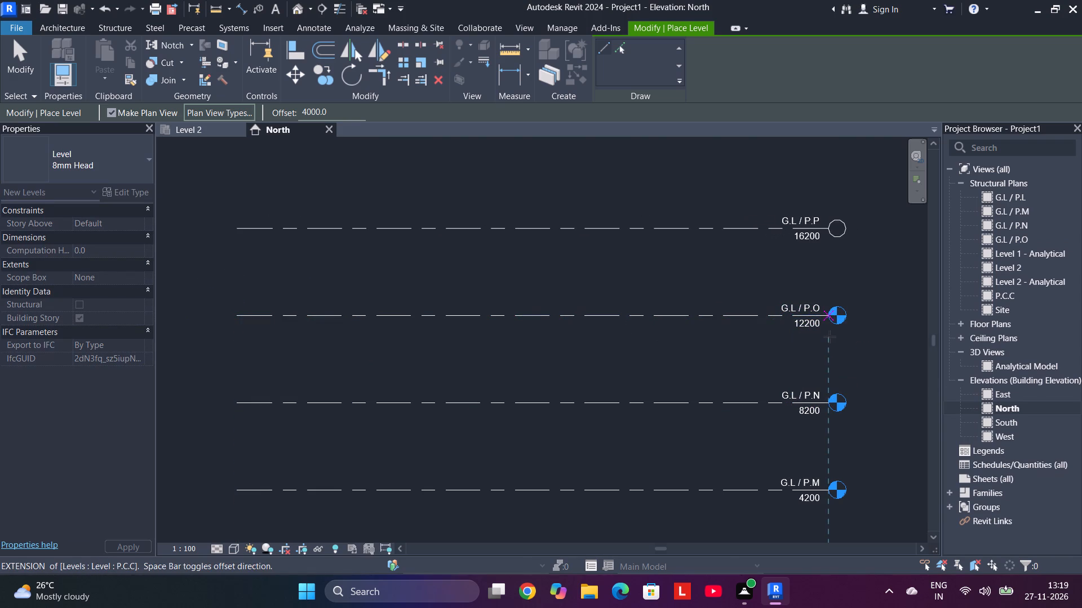
left_click(830, 337)
key("Escape")
scroll(606, 292, "down", 6)
scroll(527, 303, "down", 1)
middle_click_drag(547, 503, 541, 433)
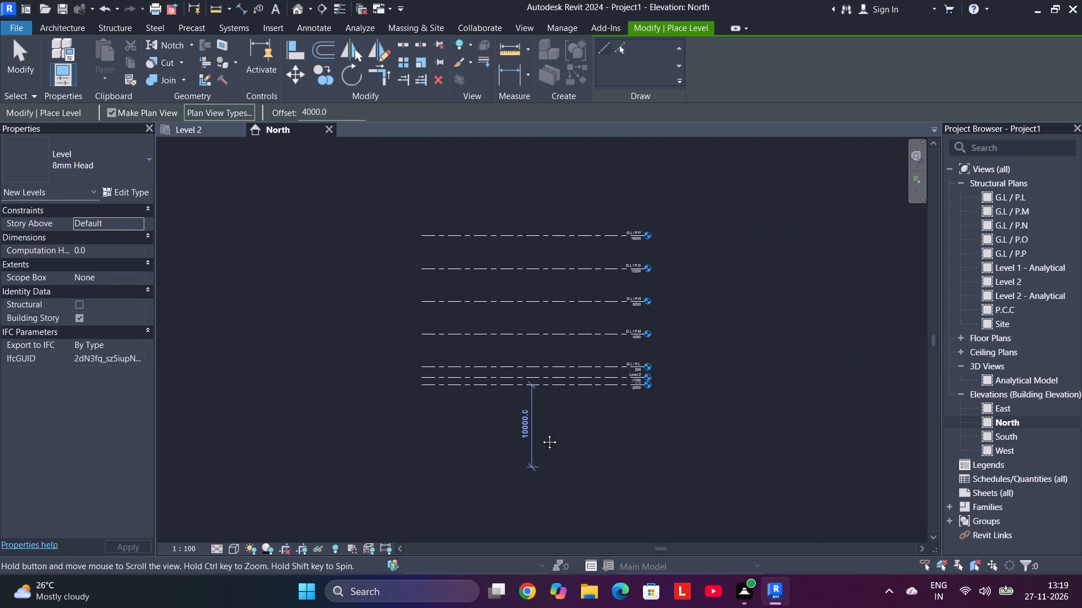
middle_click_drag(541, 433, 541, 431)
scroll(470, 373, "up", 5)
scroll(600, 389, "up", 1)
middle_click_drag(601, 390, 589, 513)
key("Escape")
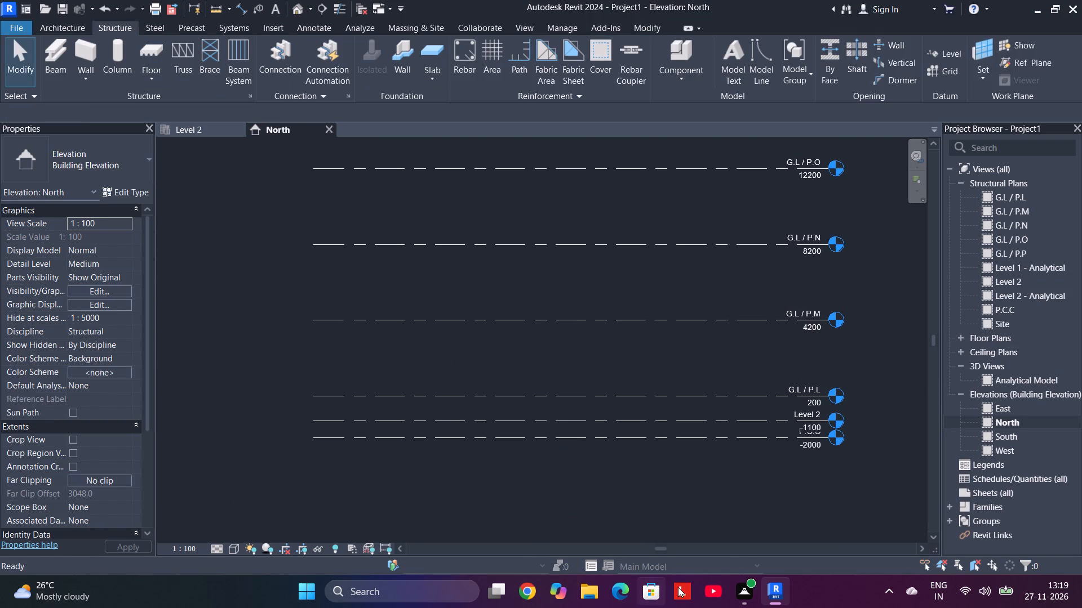
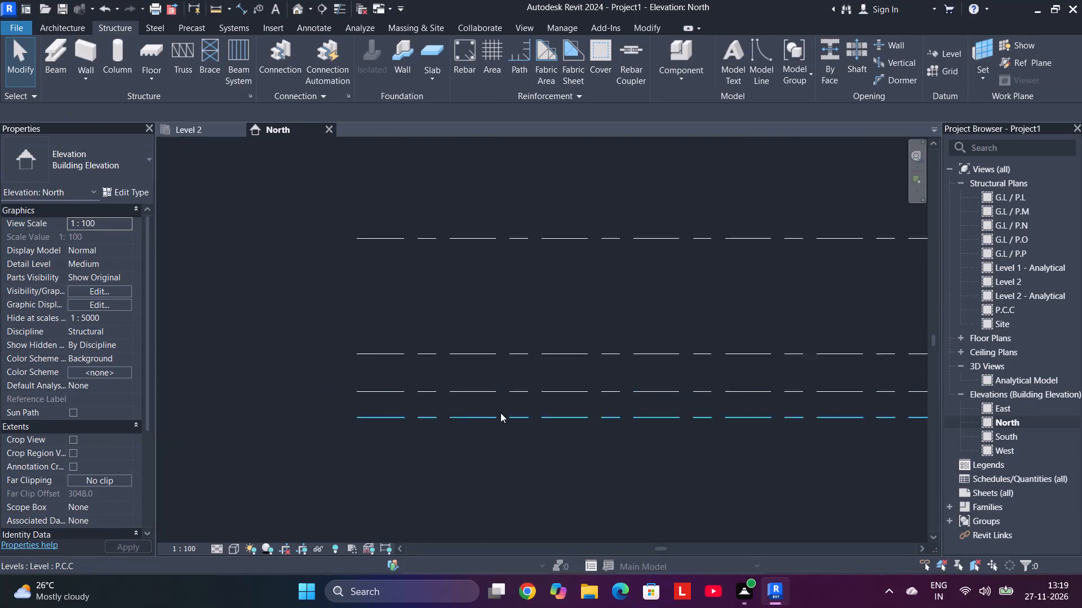
Rename Level 2, the level at elevation -1100 in the North elevation, as T.O.F.
middle_click_drag(533, 423, 409, 427)
scroll(360, 429, "up", 2)
middle_click_drag(359, 429, 329, 420)
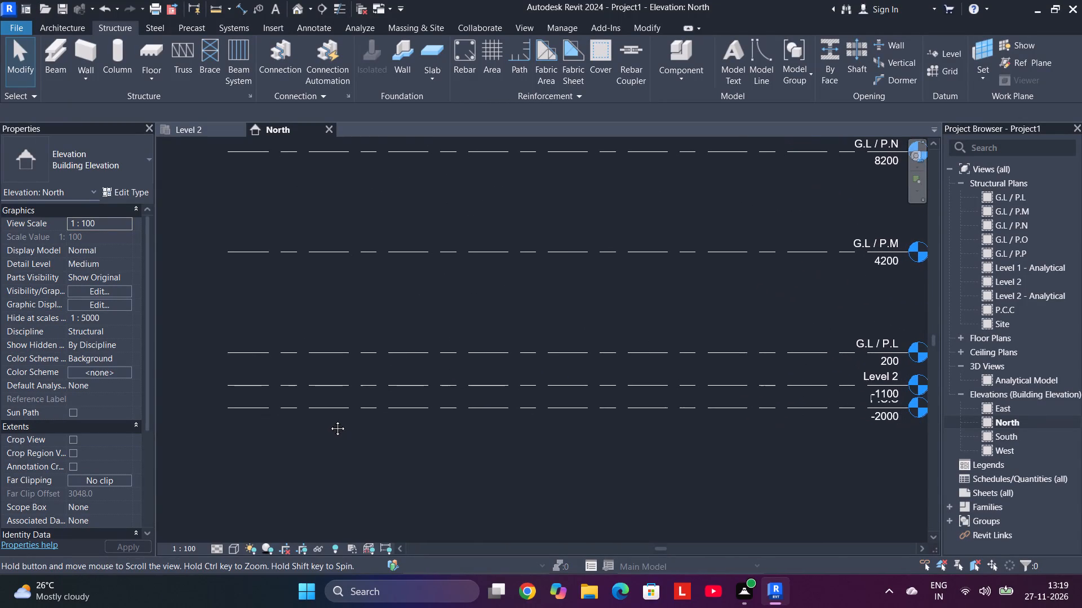
middle_click_drag(329, 420, 329, 419)
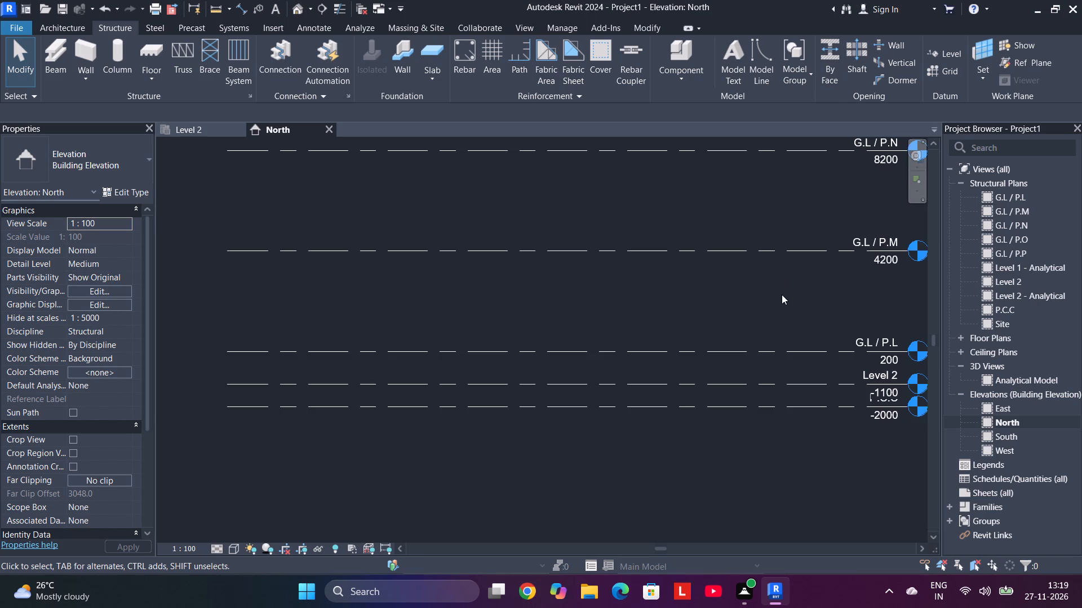
scroll(782, 294, "down", 2)
middle_click_drag(782, 294, 733, 324)
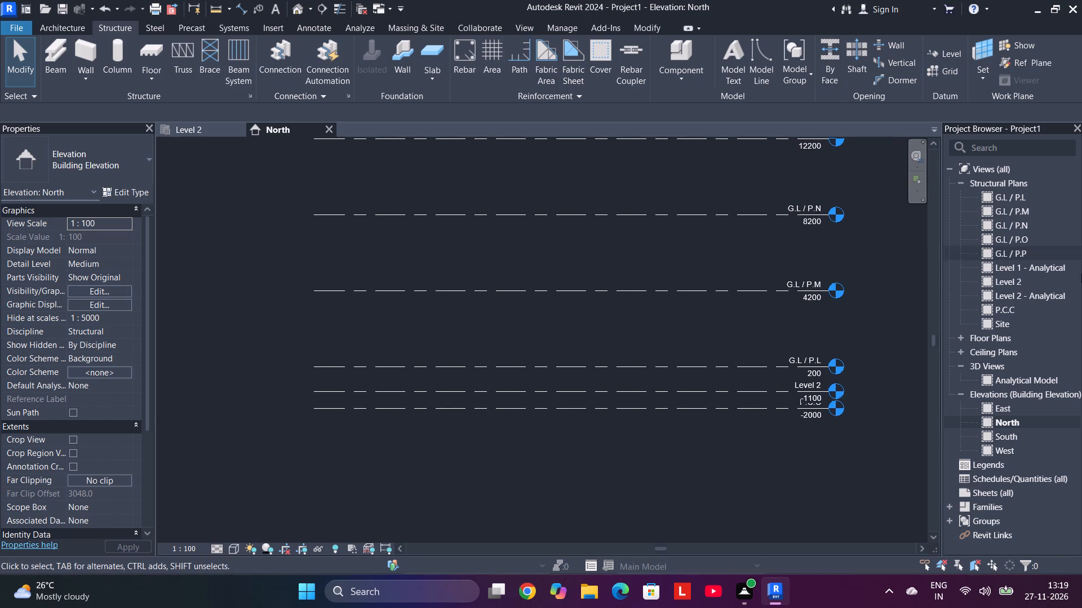
scroll(799, 388, "up", 3)
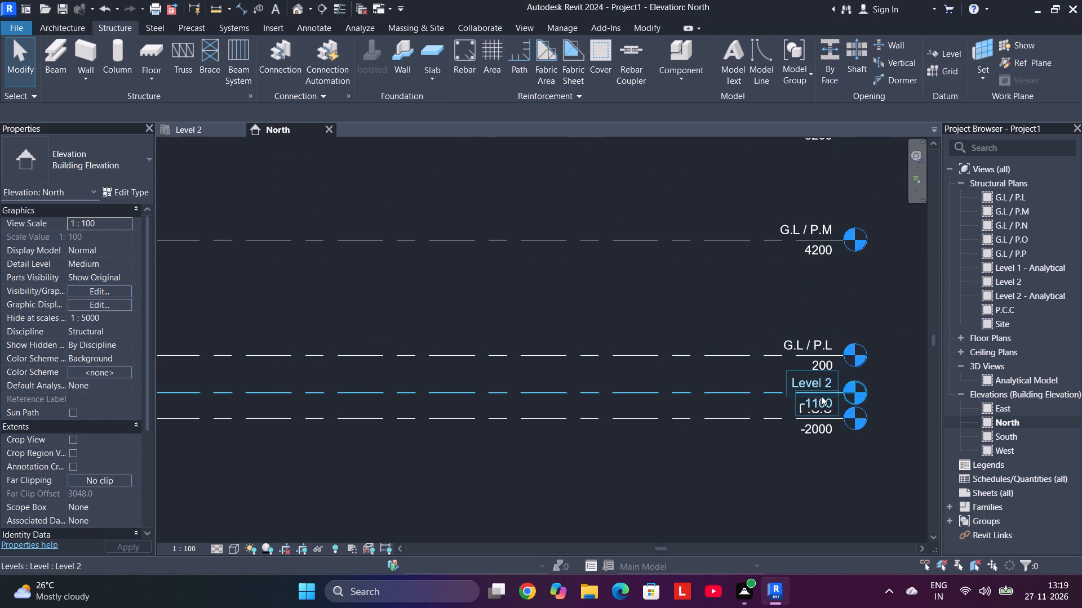
scroll(822, 389, "up", 8)
left_click(834, 377)
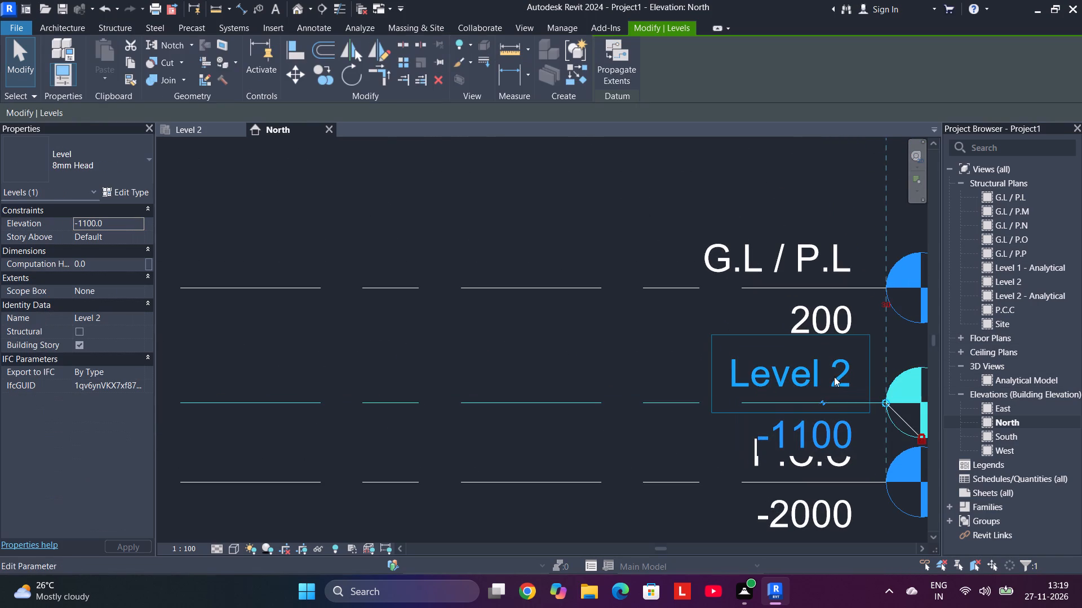
left_click(834, 377)
key("BackSpace")
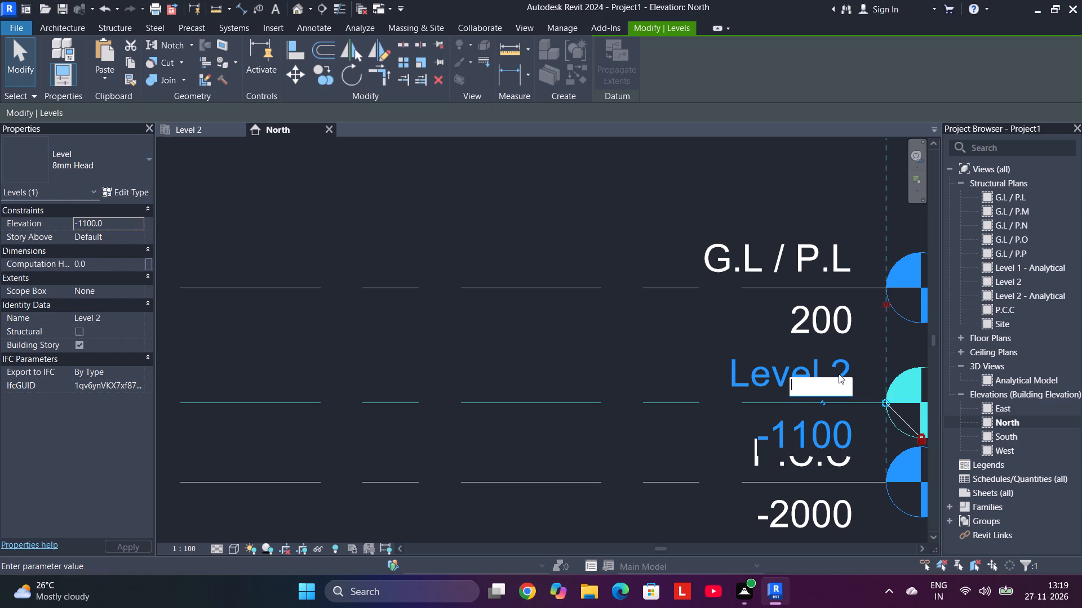
type("T.O.F")
left_click(704, 340)
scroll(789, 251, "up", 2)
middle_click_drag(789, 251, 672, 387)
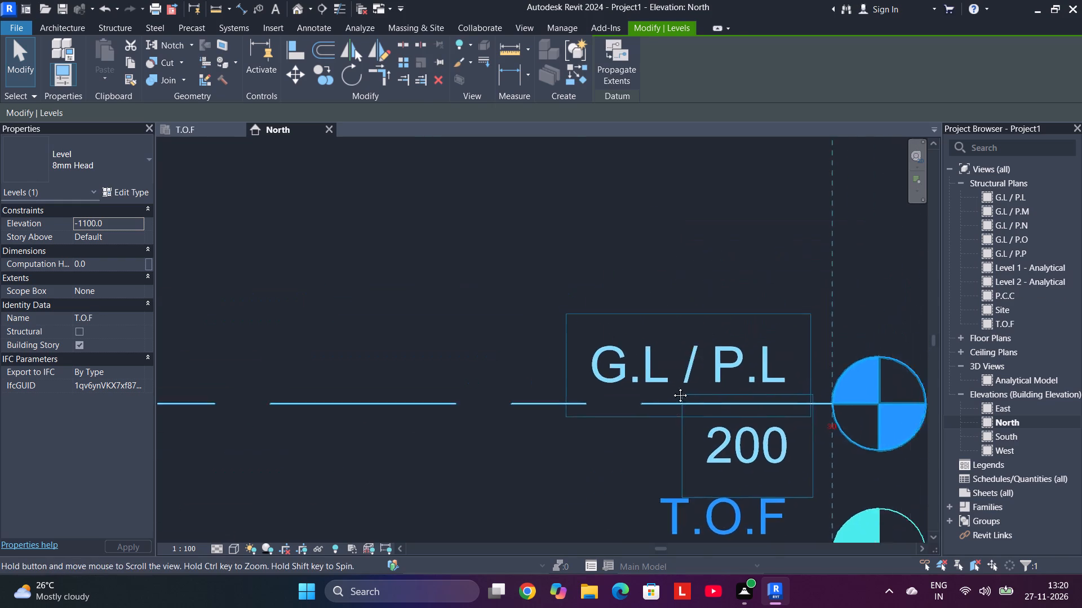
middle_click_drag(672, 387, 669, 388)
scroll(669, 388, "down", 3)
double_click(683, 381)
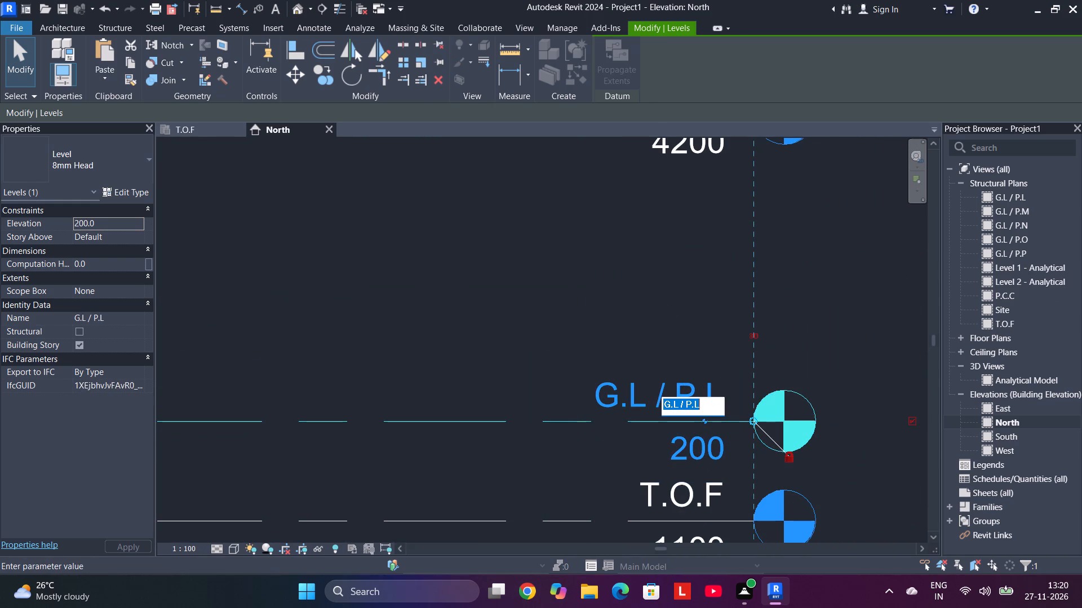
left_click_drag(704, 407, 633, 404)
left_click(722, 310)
Rename the level at elevation 4200 as 1ST FLOOR.
middle_click_drag(722, 313, 693, 470)
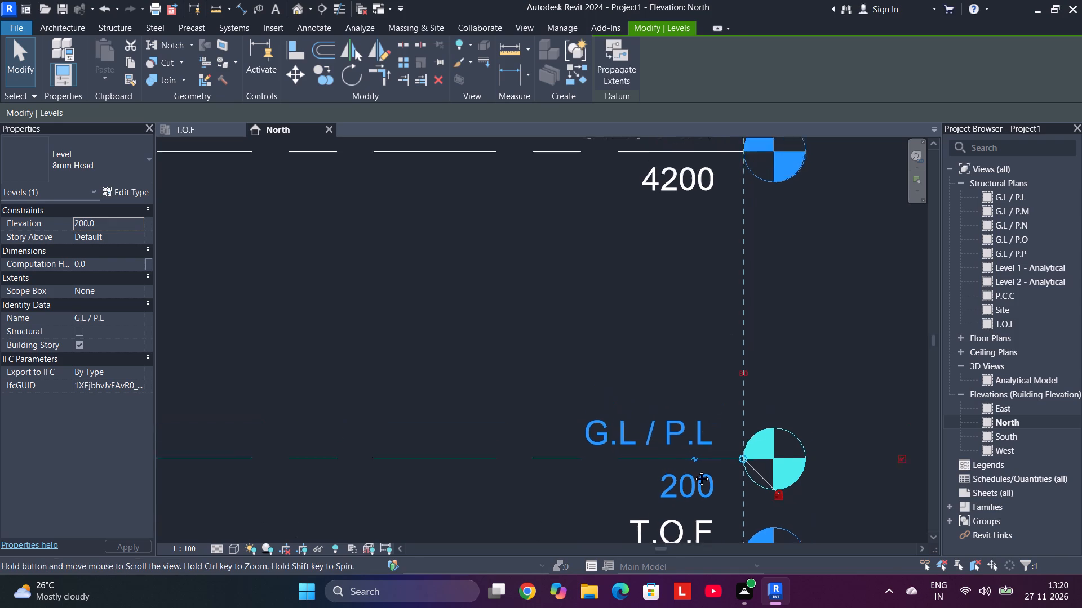
middle_click_drag(693, 470, 663, 607)
scroll(659, 408, "up", 2)
double_click(645, 368)
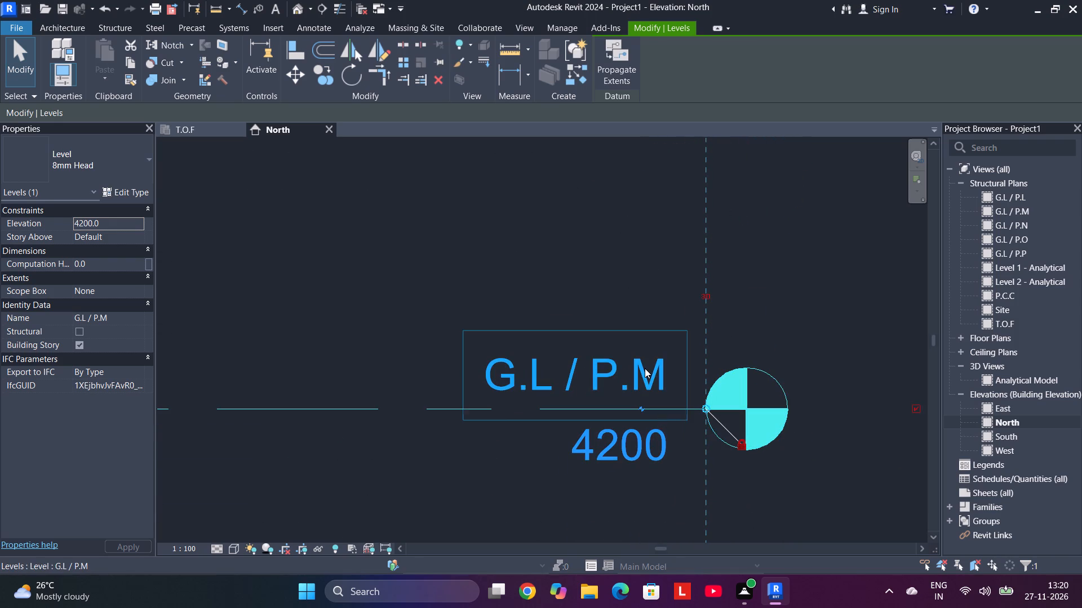
key("BackSpace")
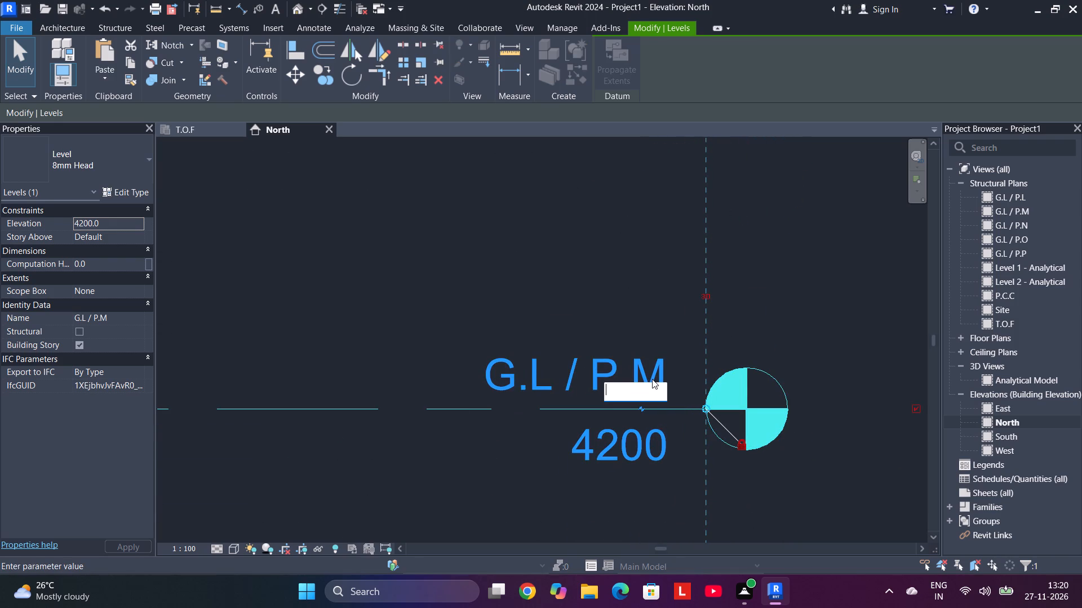
key("1")
key("s")
type("T")
key("space")
type("FLOOR")
left_click(583, 287)
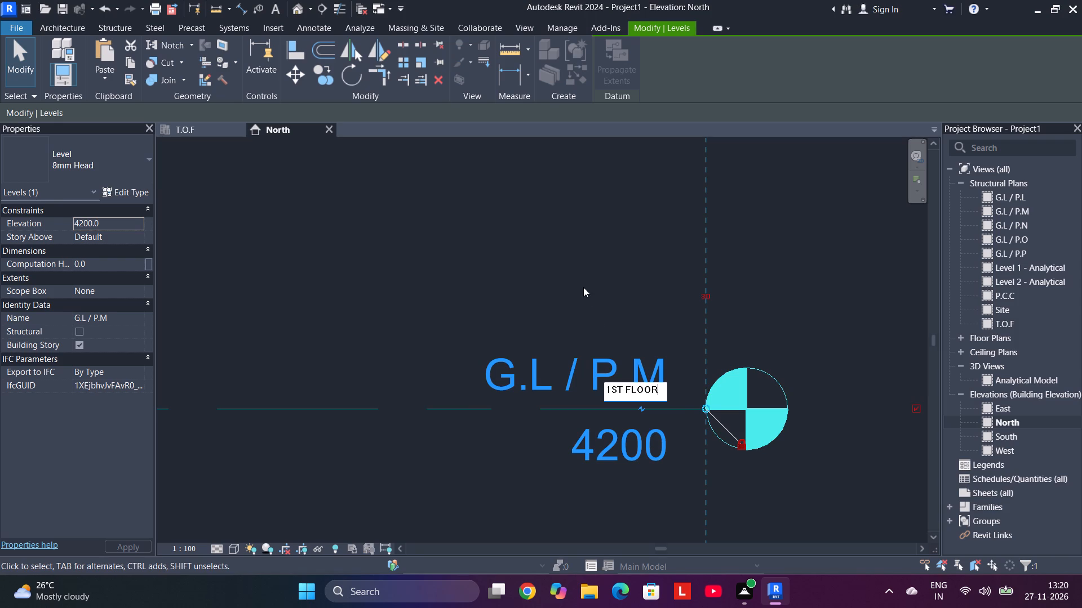
Rename the level at elevation 8200 as 2ND FLOOR.
scroll(593, 268, "down", 9)
middle_click_drag(594, 271, 561, 467)
scroll(591, 371, "up", 2)
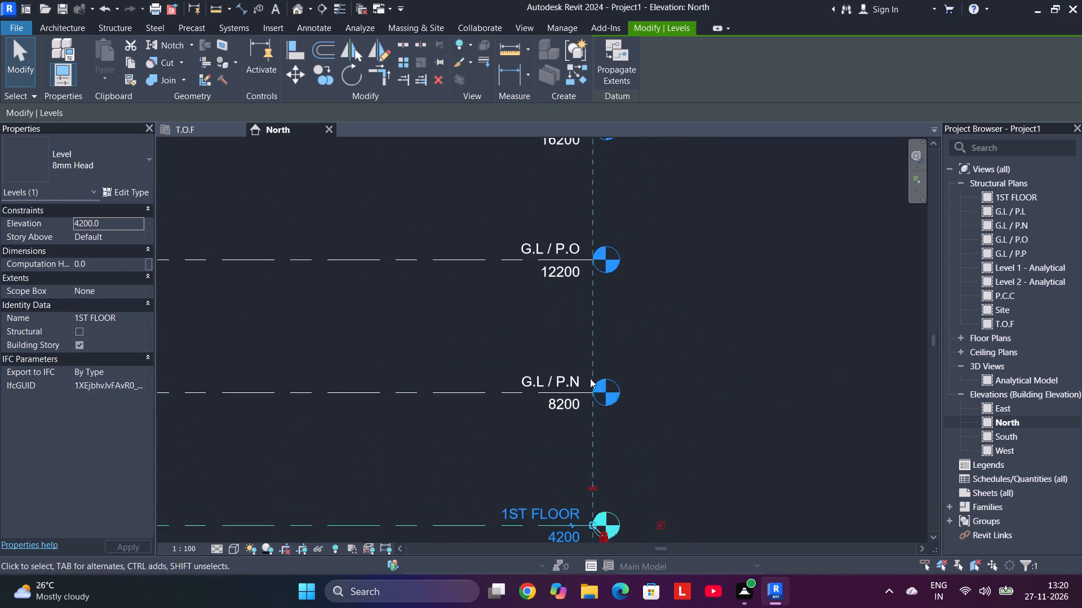
scroll(590, 378, "up", 3)
double_click(558, 378)
left_click_drag(560, 386, 493, 389)
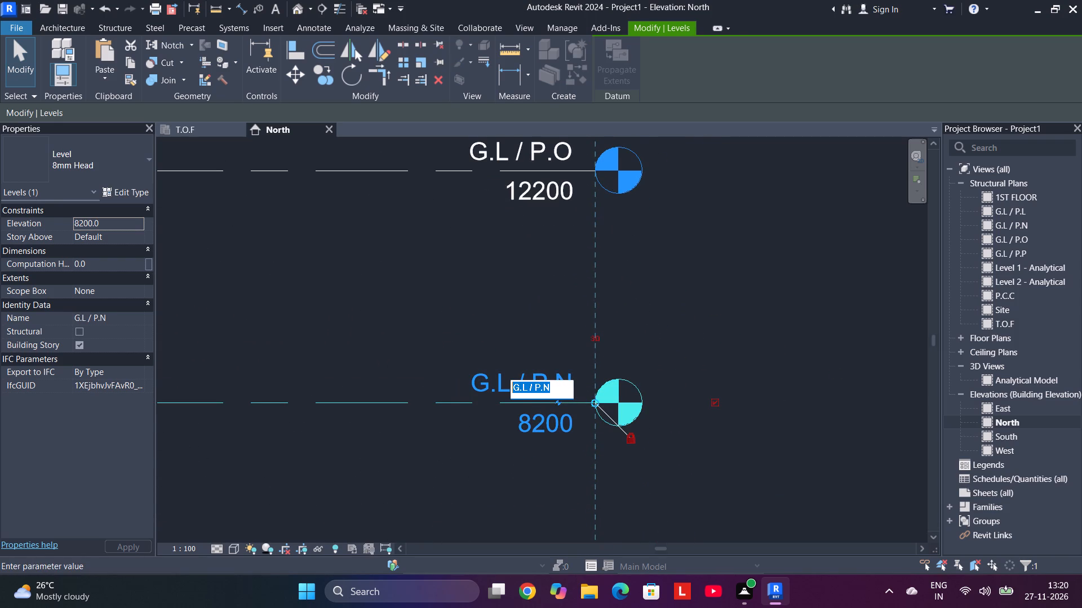
left_click_drag(493, 389, 493, 389)
type("2ND FLOOR")
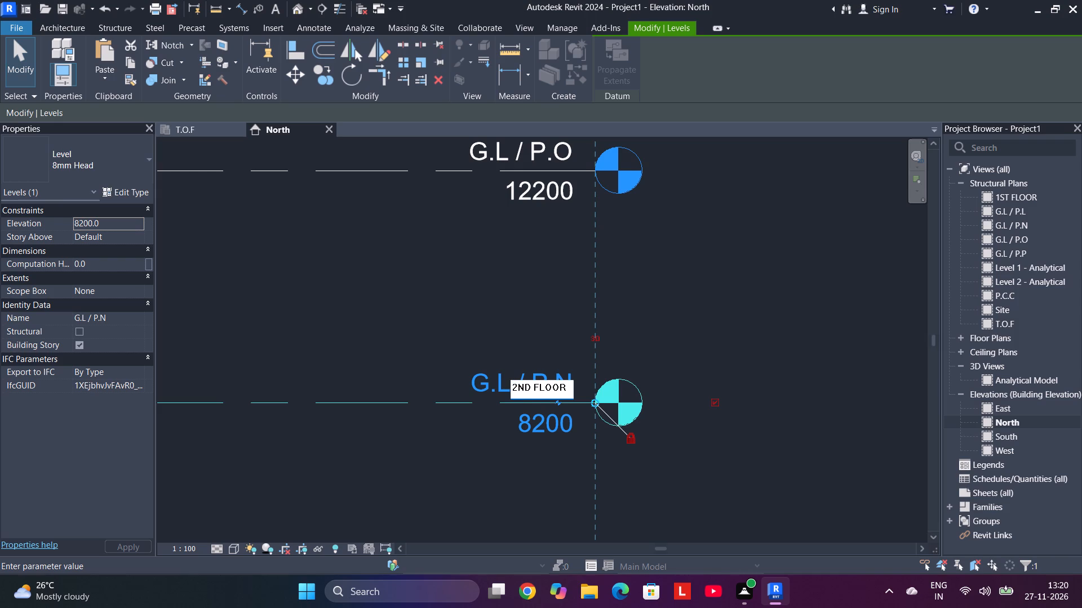
left_click(439, 383)
Rename the level at elevation 12200 as 3RD FLOOR.
scroll(471, 306, "down", 7)
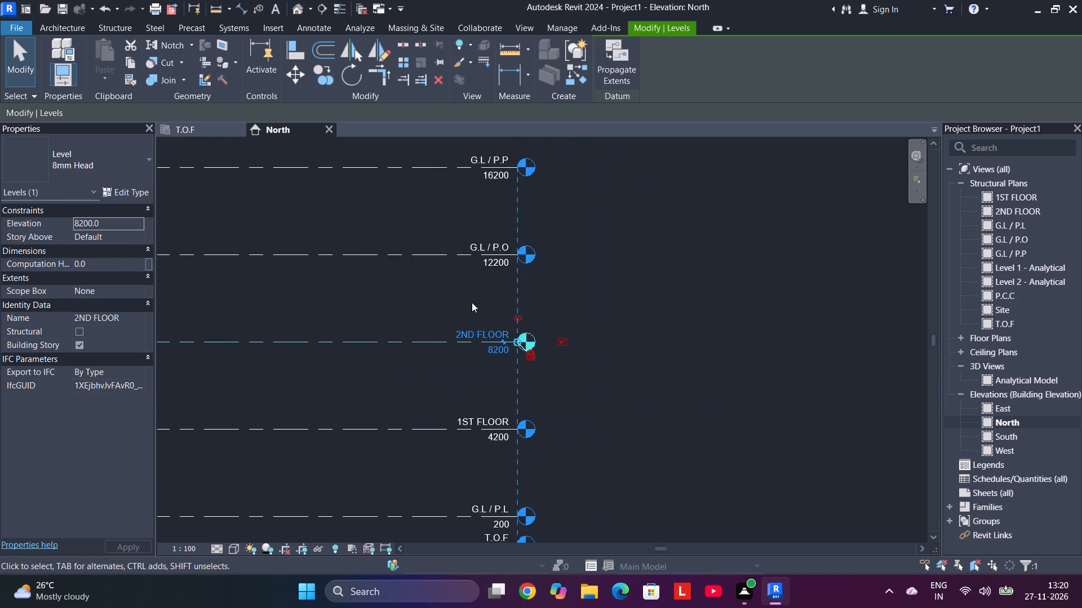
middle_click_drag(472, 302, 457, 453)
scroll(493, 376, "up", 5)
left_click(490, 415)
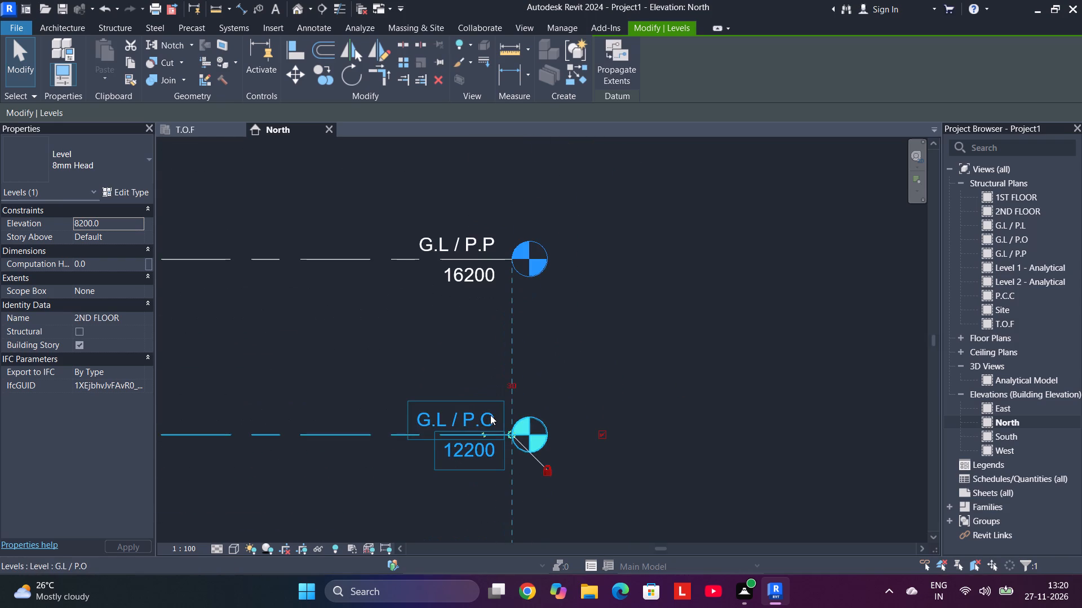
left_click(489, 417)
left_click_drag(487, 422, 426, 421)
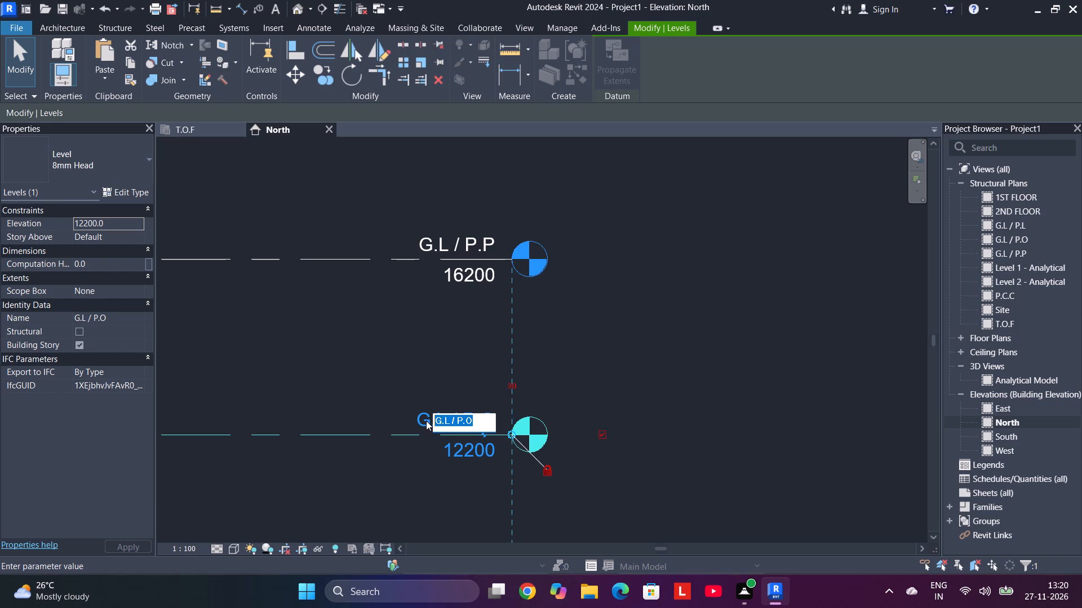
type("3RD FLOOR")
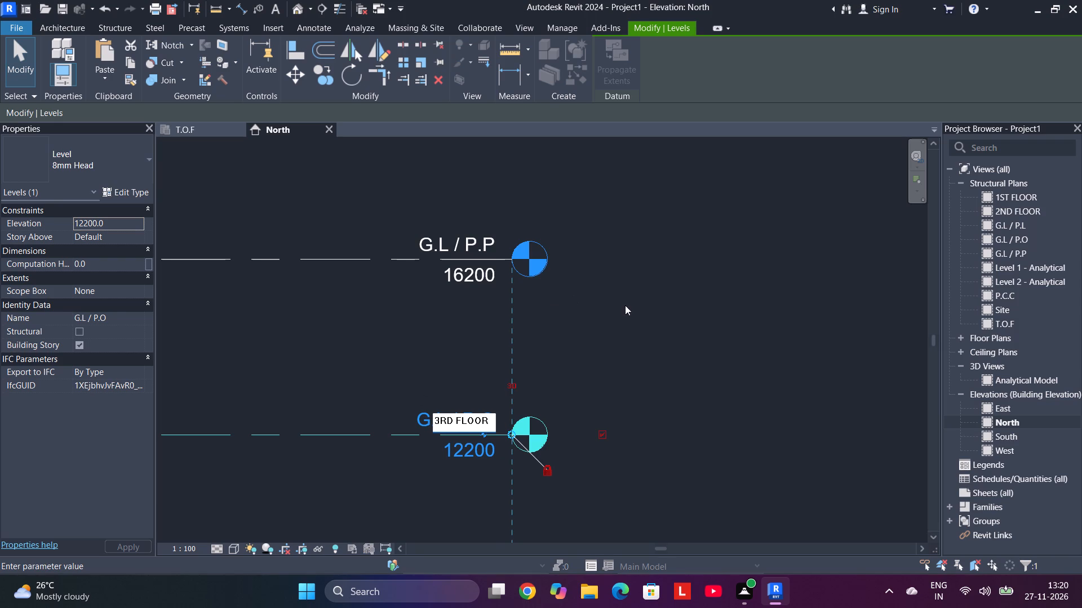
left_click(626, 306)
Rename the topmost level, at elevation 16200, as 4TH FLOOR.
middle_click_drag(543, 301, 629, 361)
double_click(564, 293)
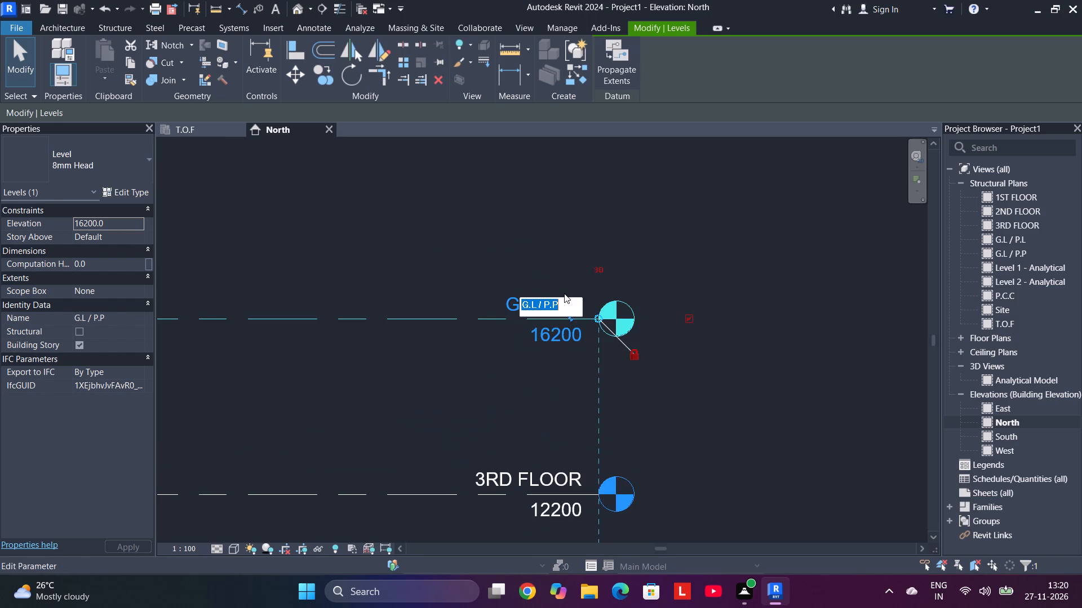
left_click_drag(573, 302, 504, 308)
type("4TH FLOOR")
left_click(540, 218)
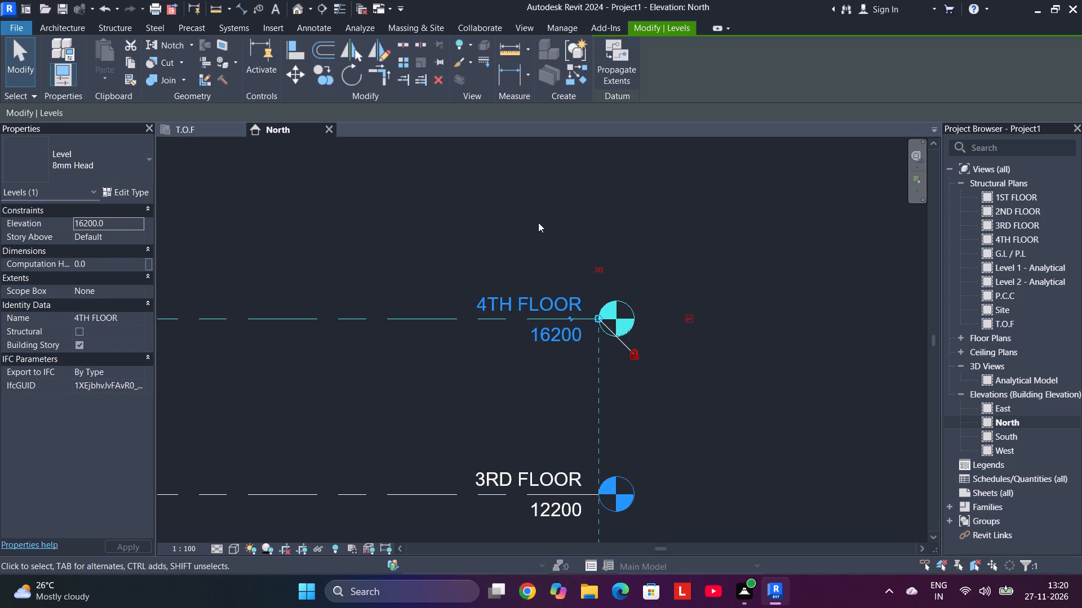
Review the full stack of levels in the North elevation, briefly check the T.O.F structural plan, and clear the level selection.
scroll(536, 226, "down", 11)
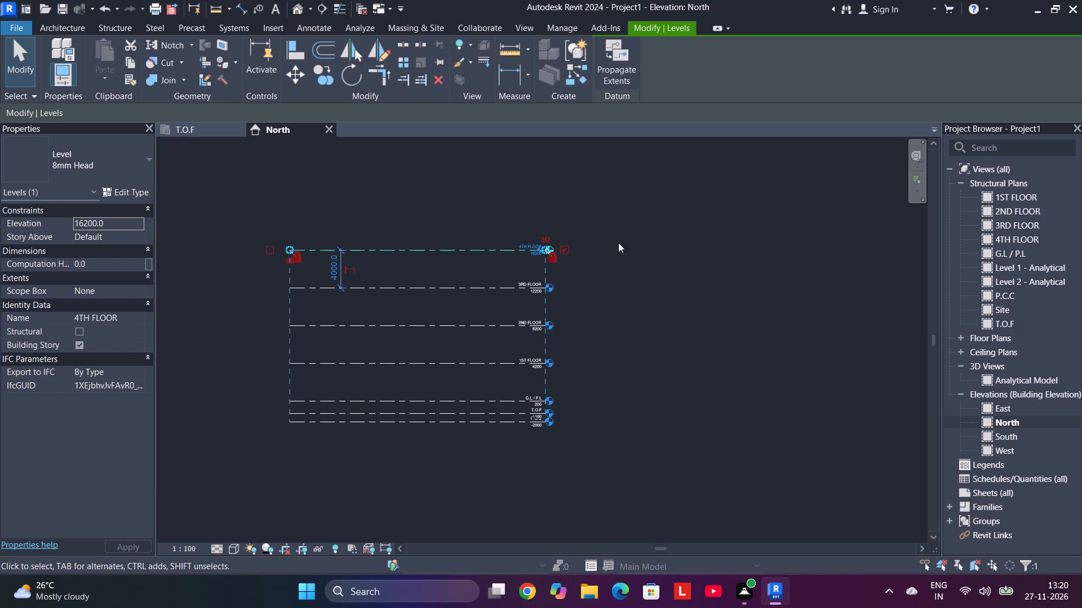
scroll(691, 287, "down", 4)
middle_click_drag(717, 301, 783, 321)
scroll(747, 359, "up", 5)
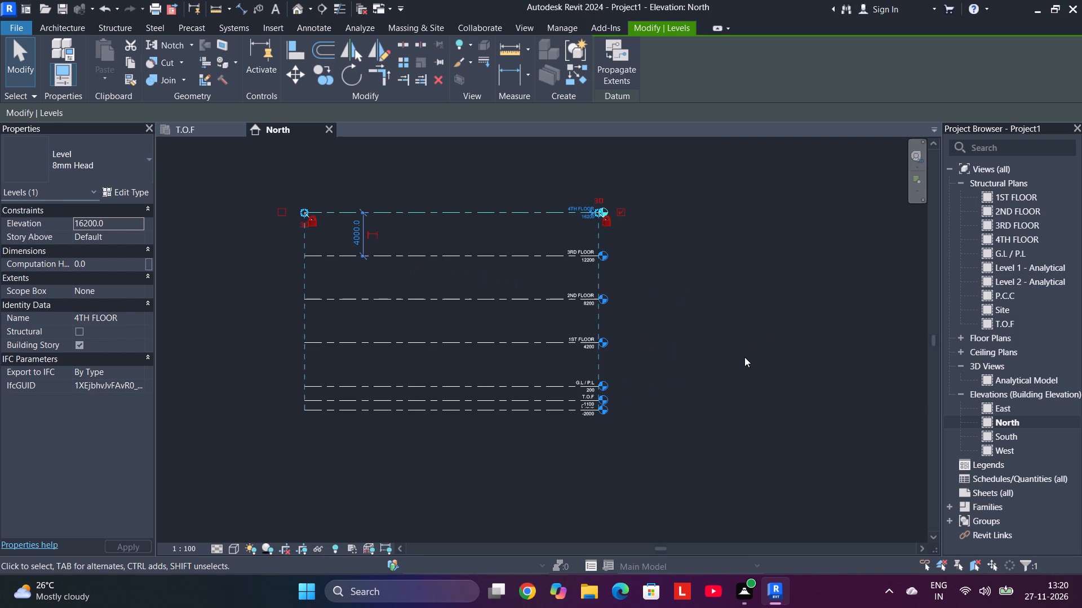
middle_click_drag(710, 340, 824, 340)
scroll(759, 367, "up", 3)
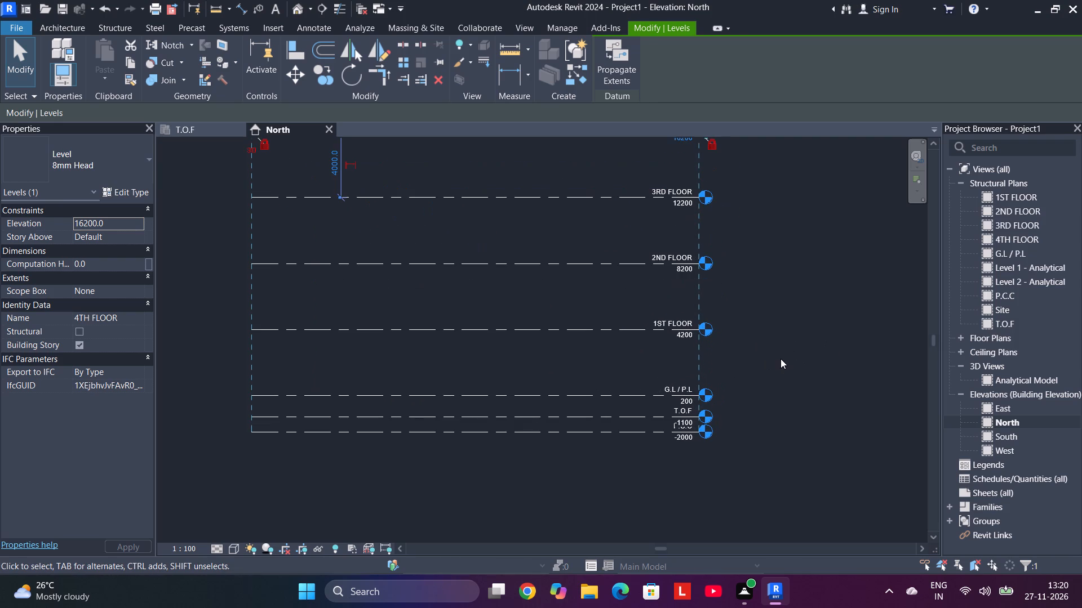
key("grave")
left_click(187, 131)
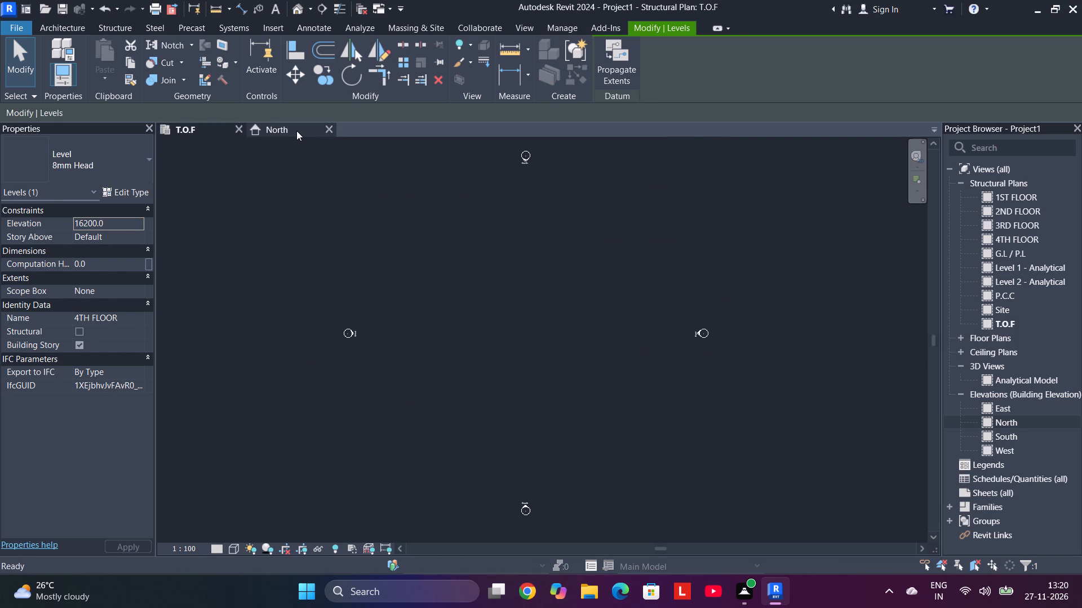
left_click(296, 131)
scroll(522, 277, "down", 5)
key("grave")
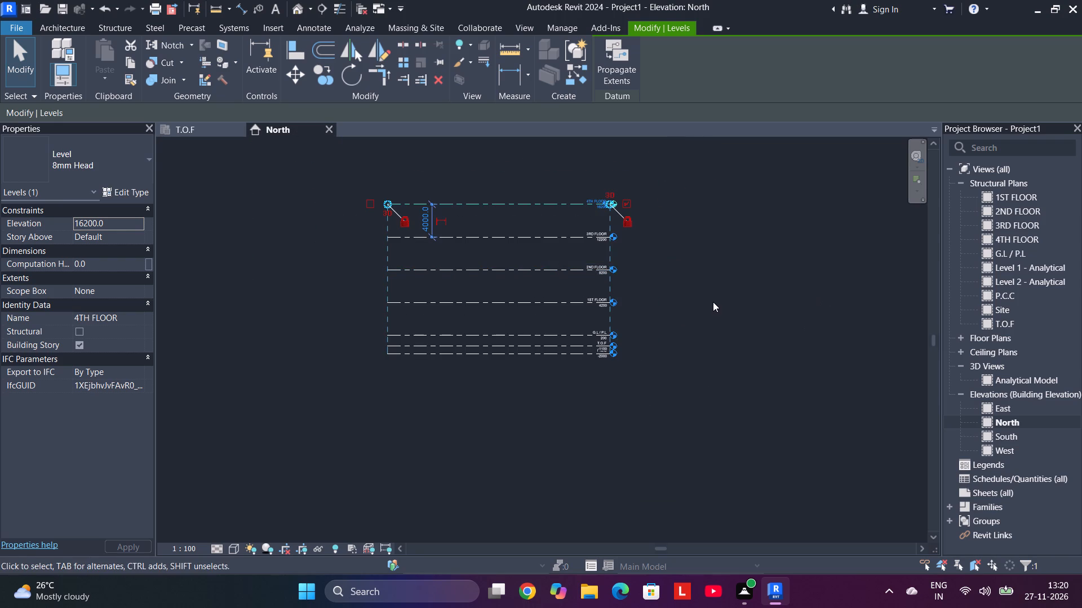
key("Escape")
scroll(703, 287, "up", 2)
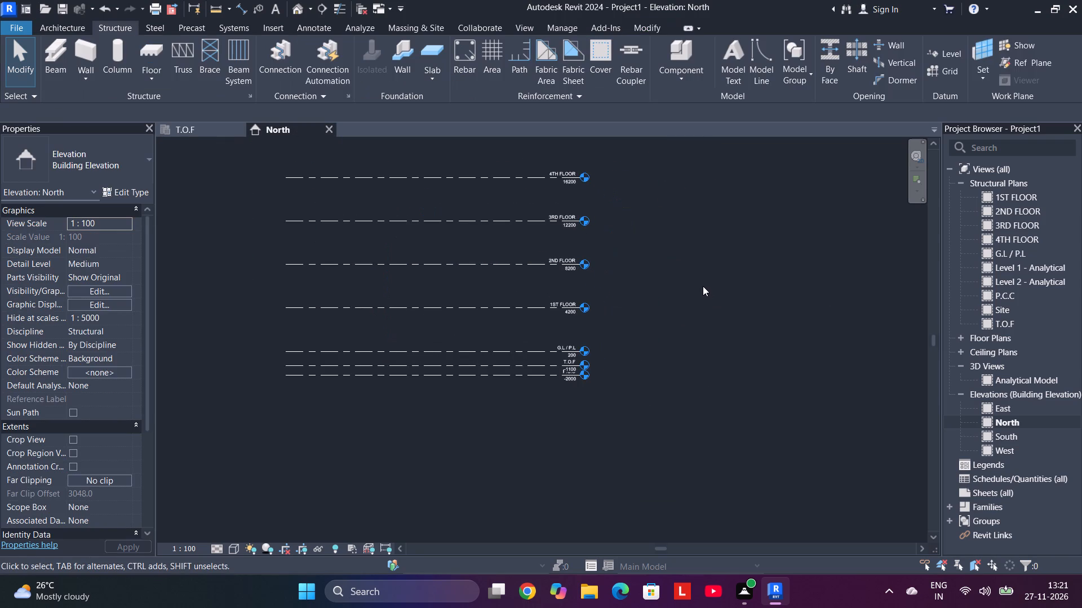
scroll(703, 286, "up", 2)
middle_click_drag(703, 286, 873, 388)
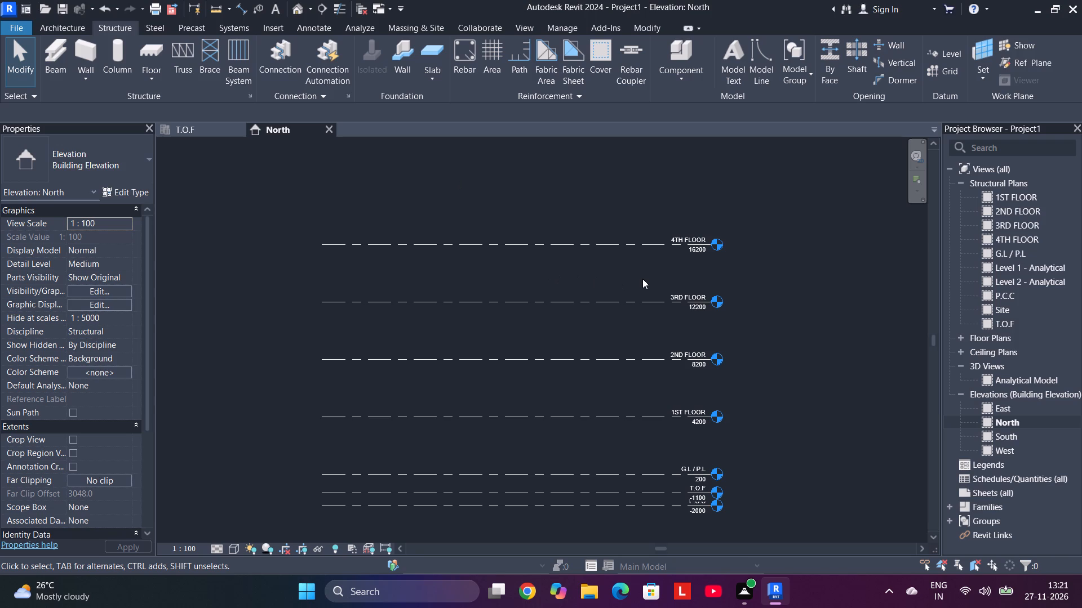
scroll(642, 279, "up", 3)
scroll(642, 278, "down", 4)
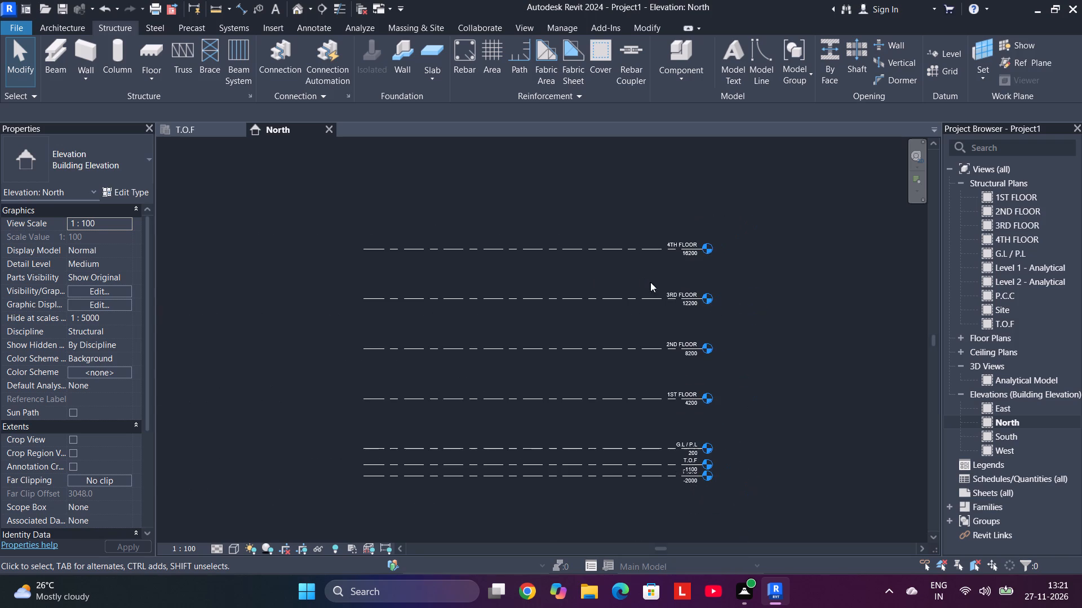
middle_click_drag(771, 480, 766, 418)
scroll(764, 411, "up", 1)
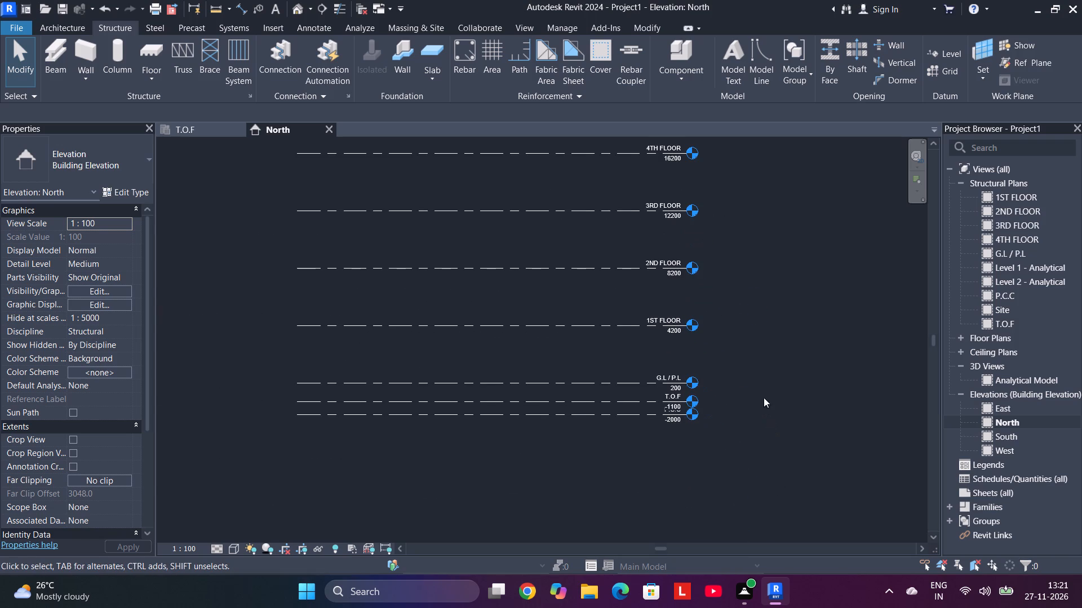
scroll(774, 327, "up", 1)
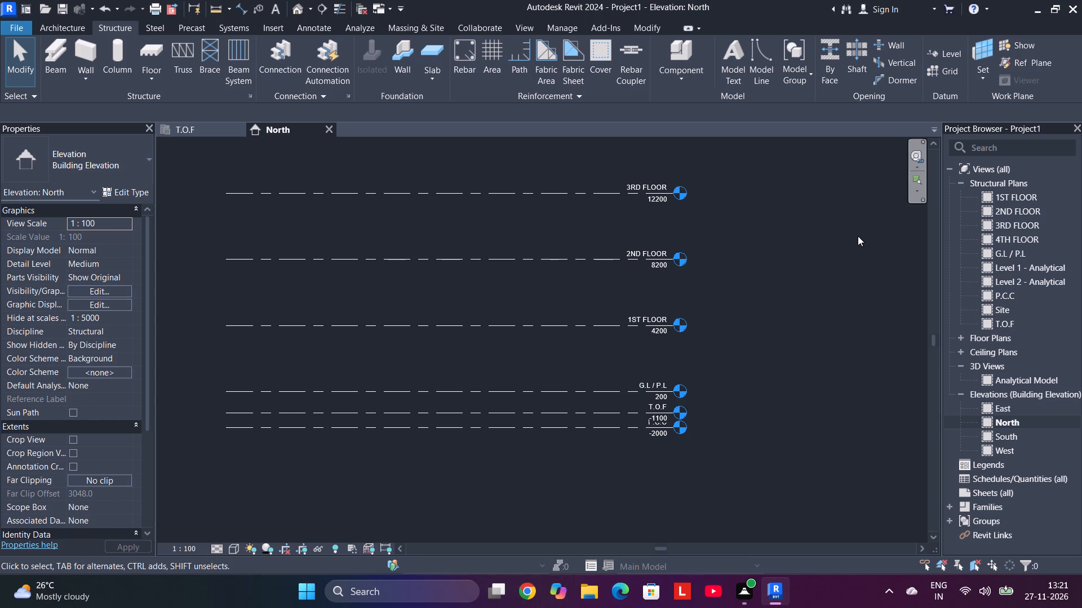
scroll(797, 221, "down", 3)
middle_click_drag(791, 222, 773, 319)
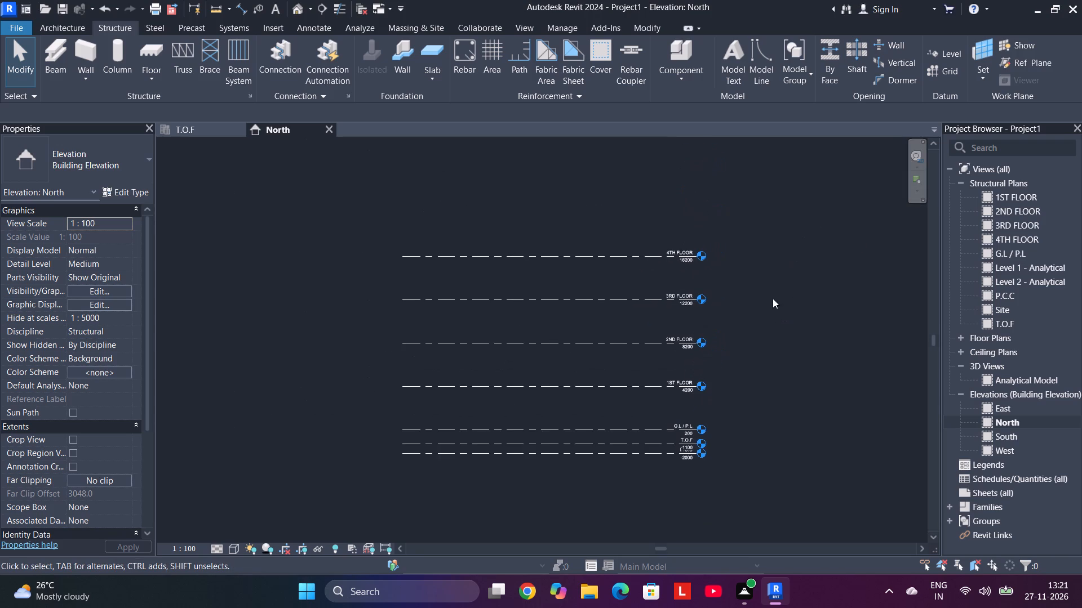
Examine the level names and elevations in the North elevation, with a brief look at the T.O.F structural plan.
middle_click_drag(542, 189, 610, 178)
scroll(732, 253, "up", 2)
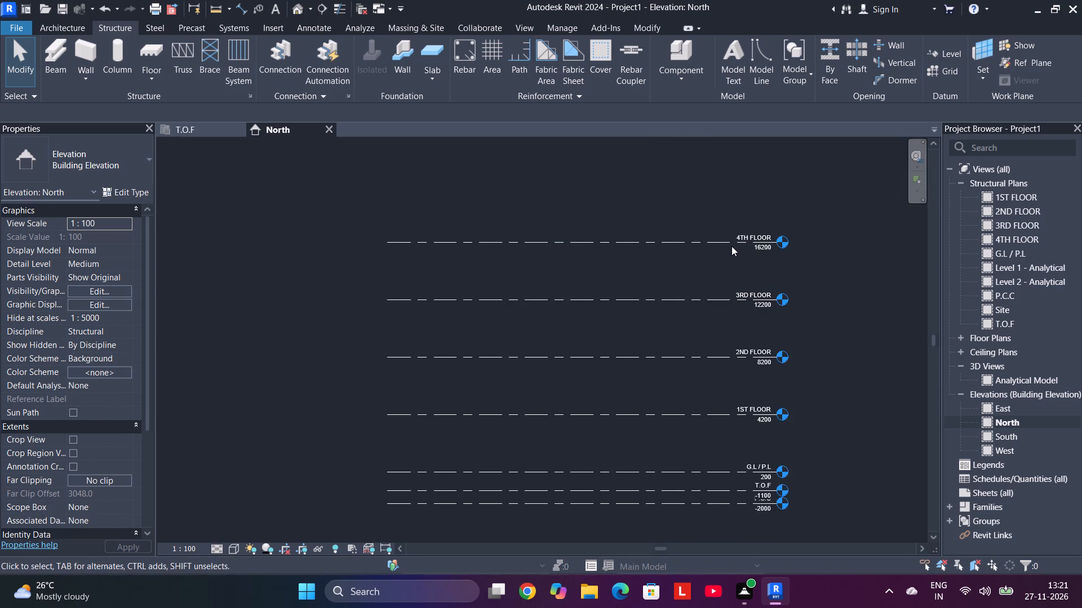
middle_click_drag(731, 246, 666, 208)
middle_click_drag(516, 297, 517, 275)
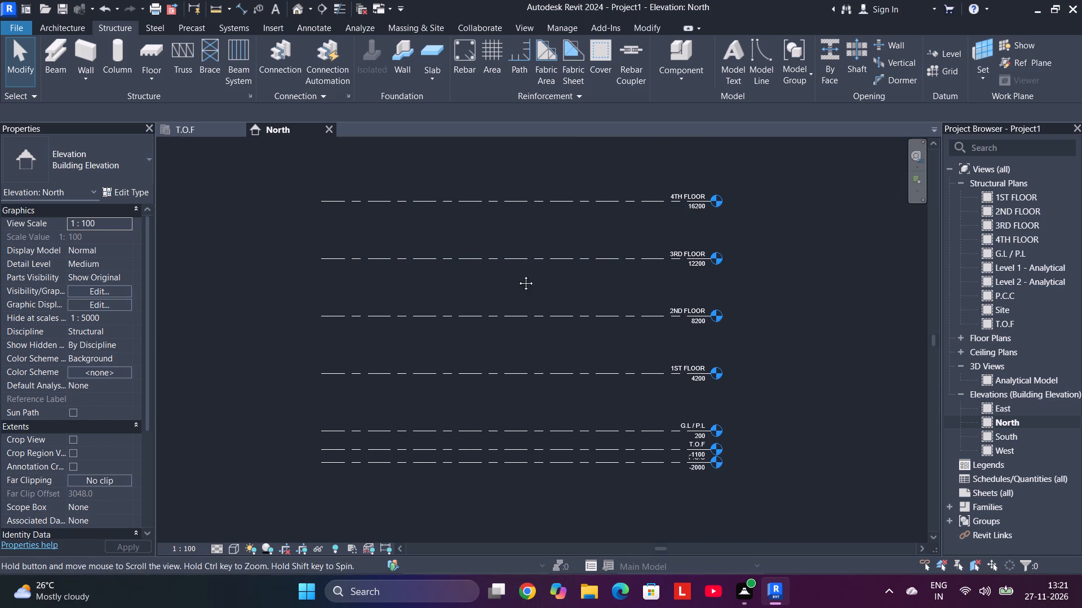
middle_click_drag(517, 275, 520, 250)
middle_click_drag(847, 271, 837, 314)
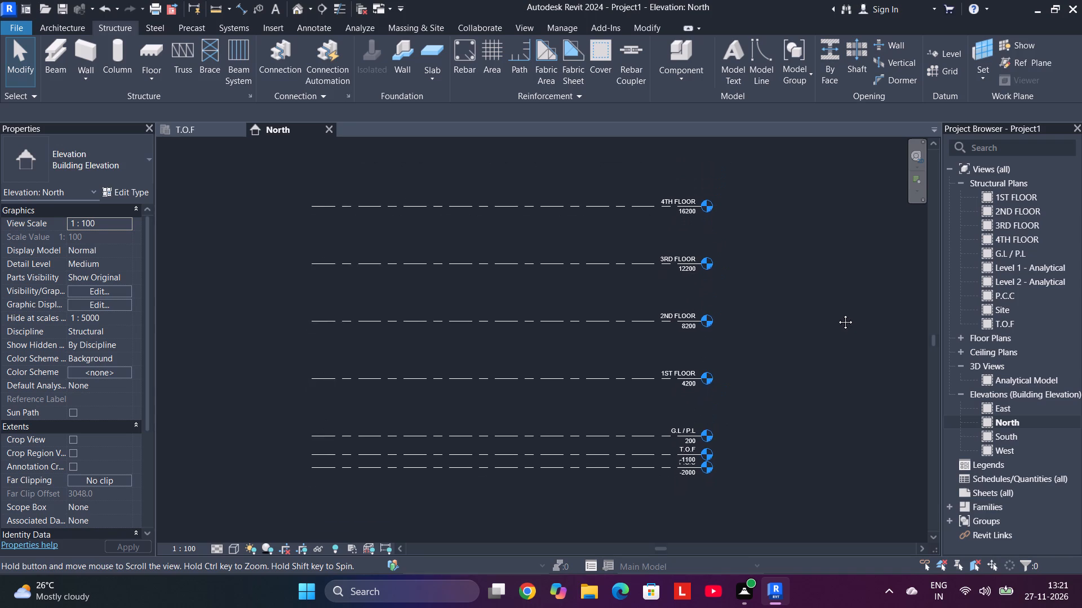
middle_click_drag(837, 314, 848, 312)
scroll(842, 298, "up", 1)
middle_click_drag(849, 272, 852, 291)
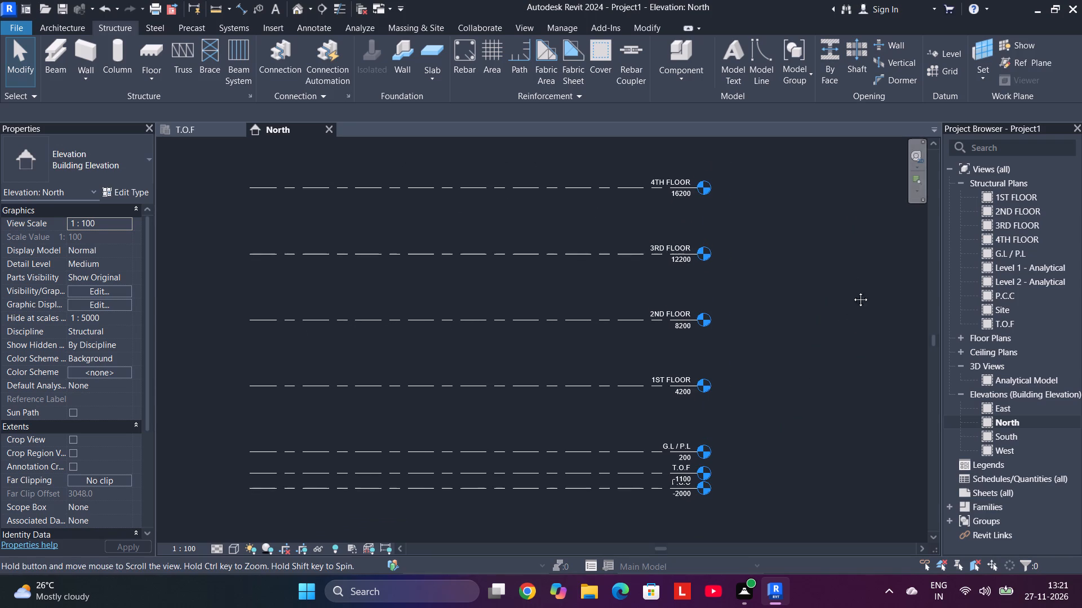
middle_click_drag(852, 291, 899, 272)
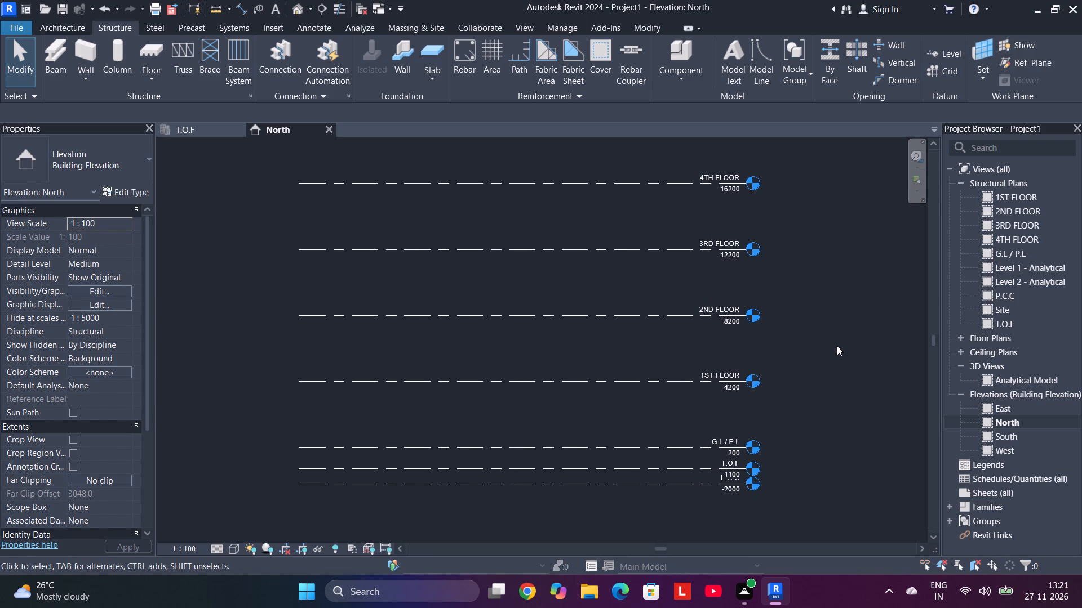
middle_click_drag(526, 277, 514, 297)
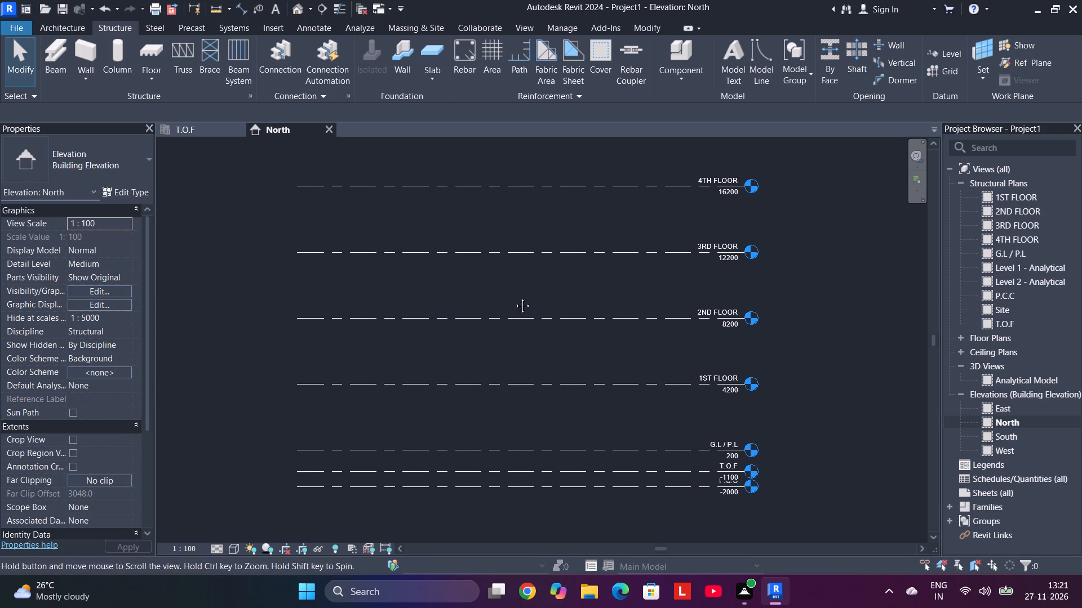
middle_click_drag(514, 297, 511, 301)
left_click(196, 124)
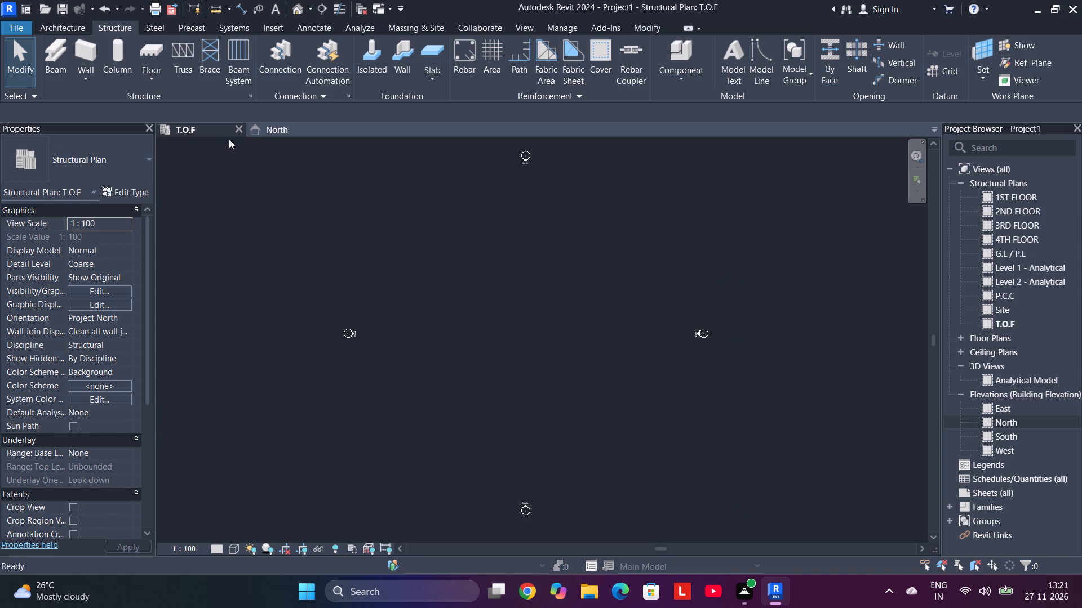
left_click(288, 132)
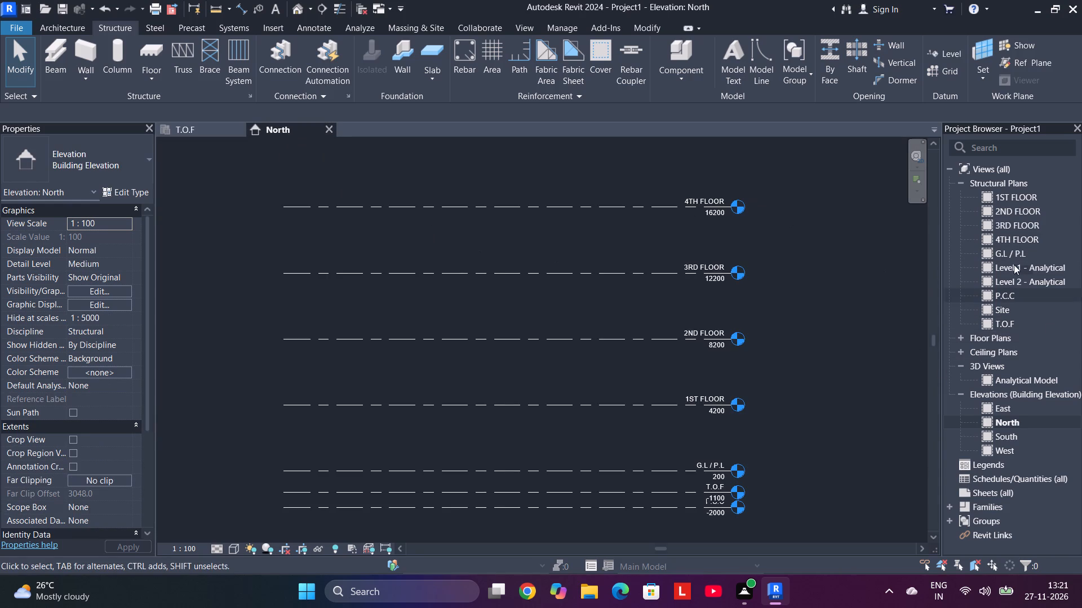
Open the P.C.C structural plan, then return to the T.O.F structural plan with its elevation markers centred.
double_click(1004, 325)
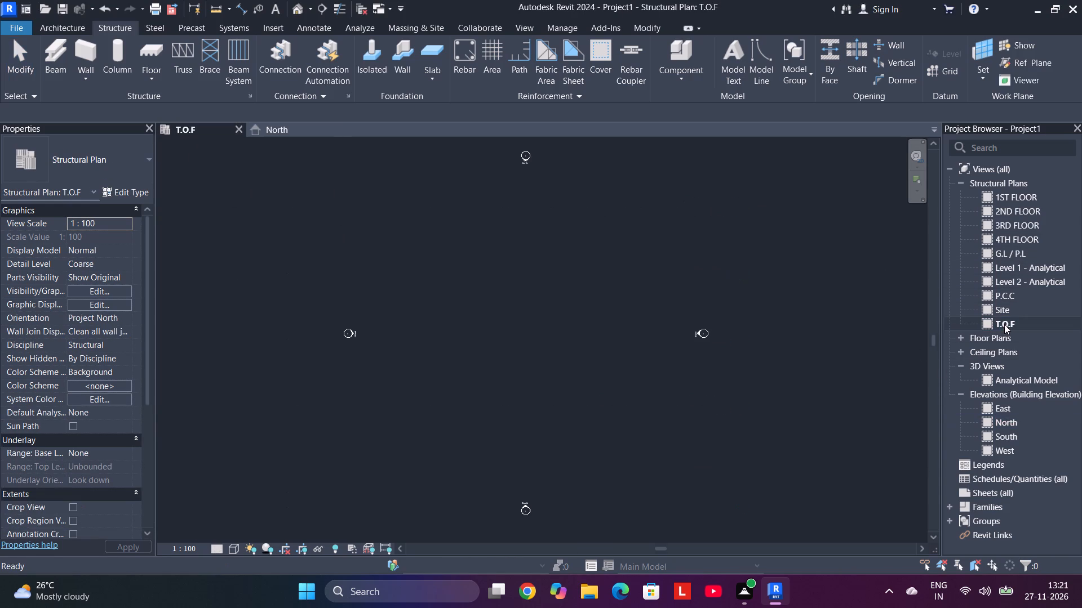
scroll(788, 303, "down", 5)
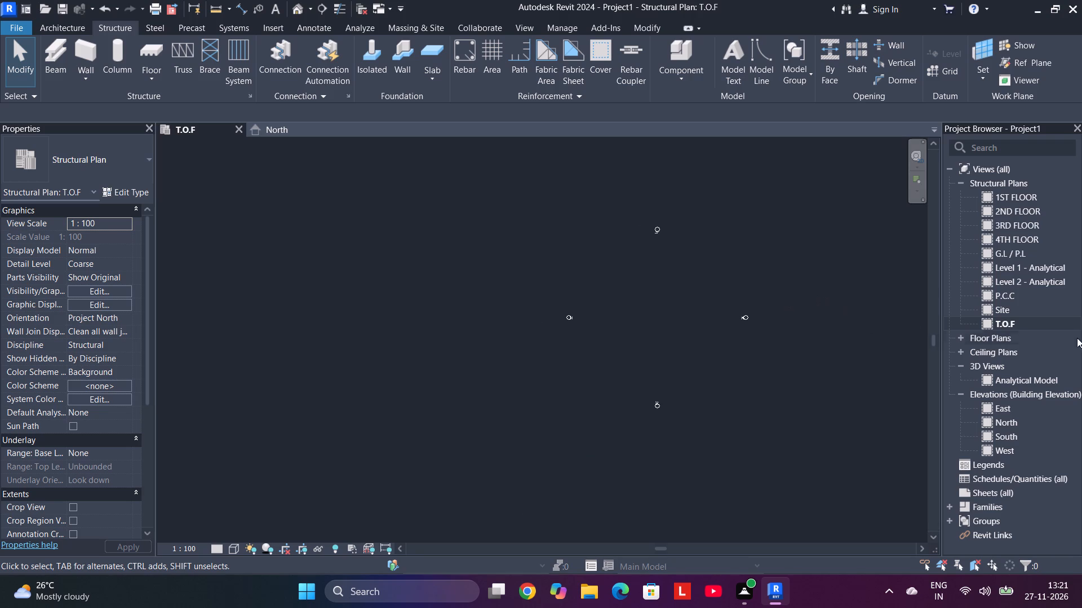
left_click_drag(999, 295, 1003, 334)
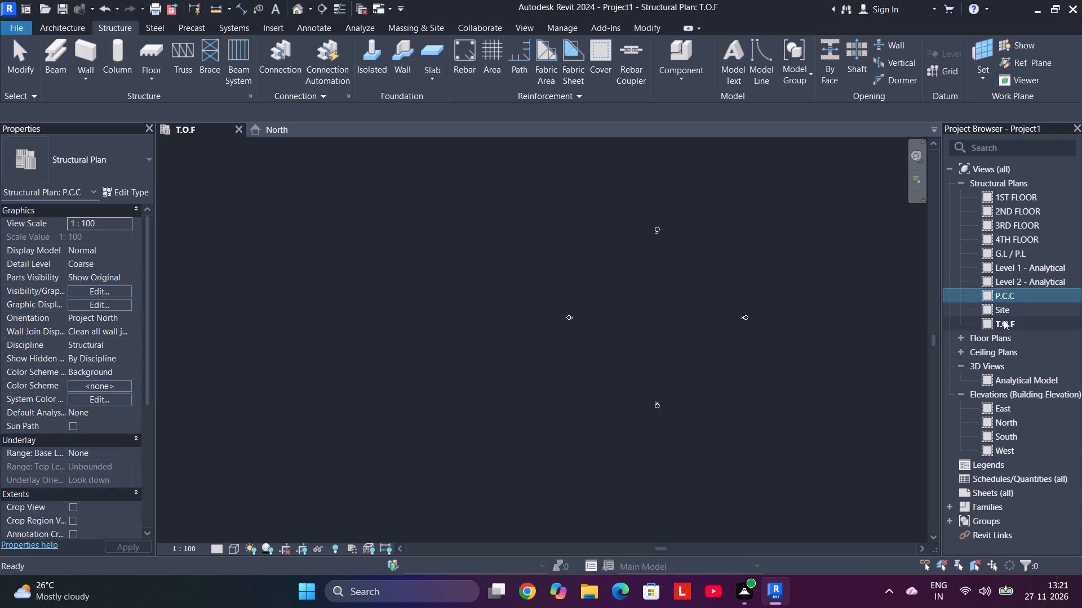
left_click_drag(1005, 324, 1005, 289)
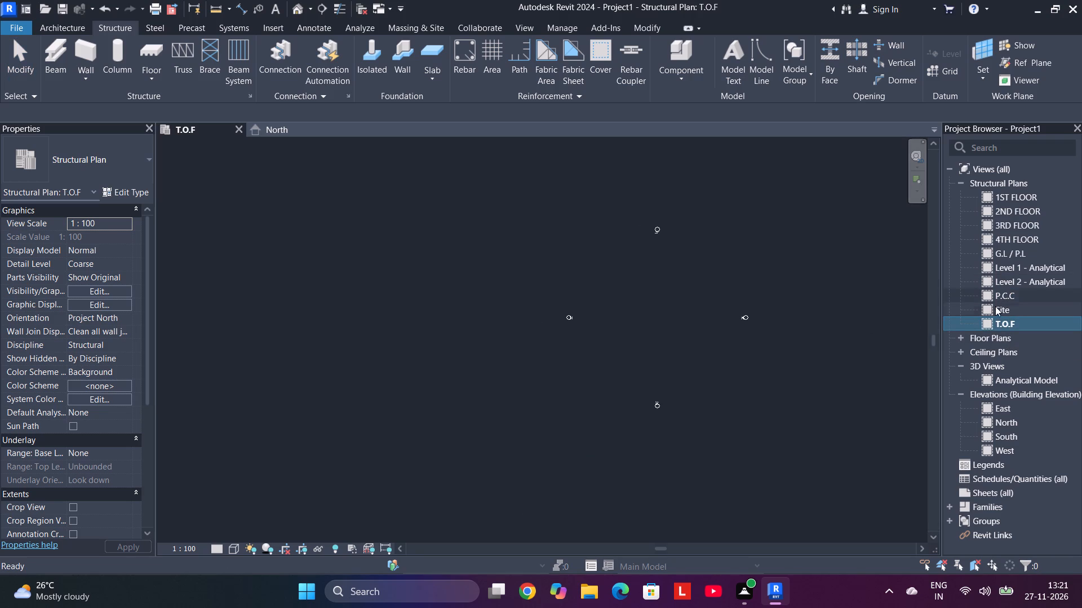
double_click(1000, 296)
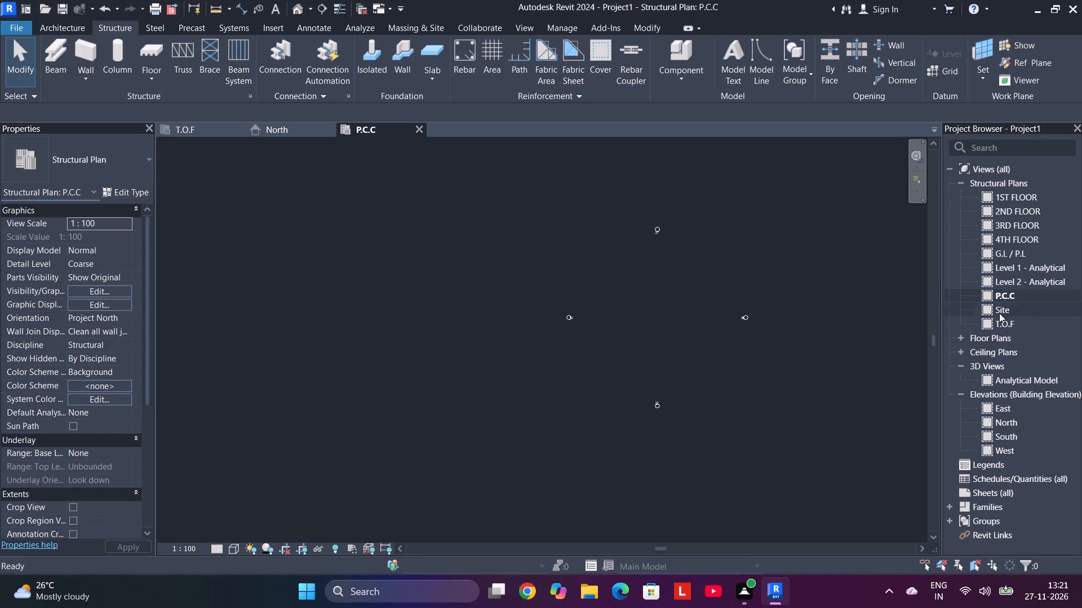
double_click(999, 328)
middle_click_drag(584, 236, 441, 251)
scroll(512, 275, "up", 3)
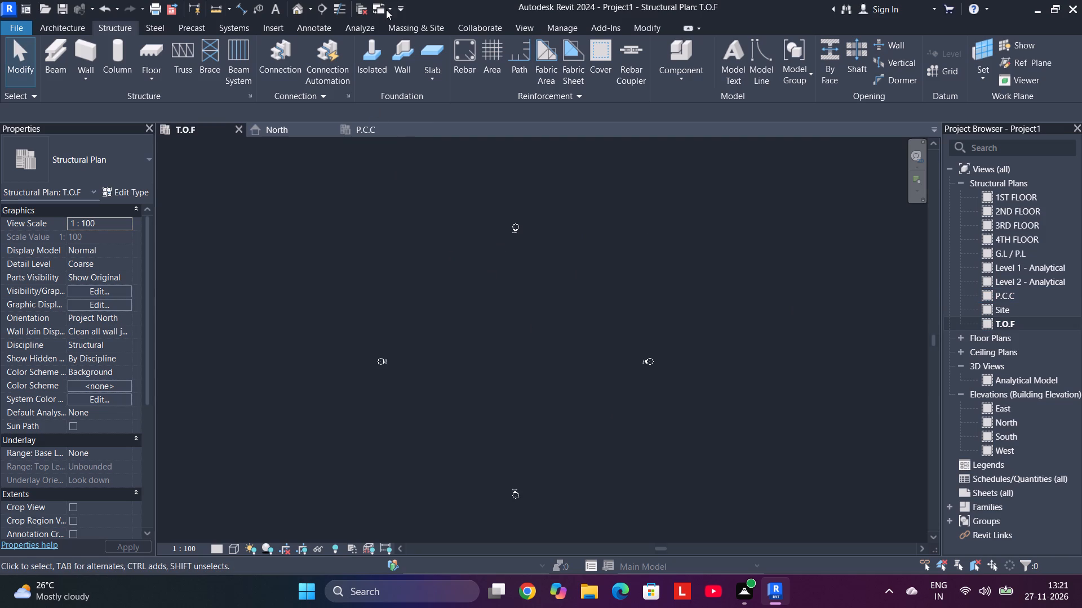
Start a CAD import and choose Foundations.dwg from the Desktop folder CAD DESK PRACTICE, subfolder REVIT.
left_click(276, 29)
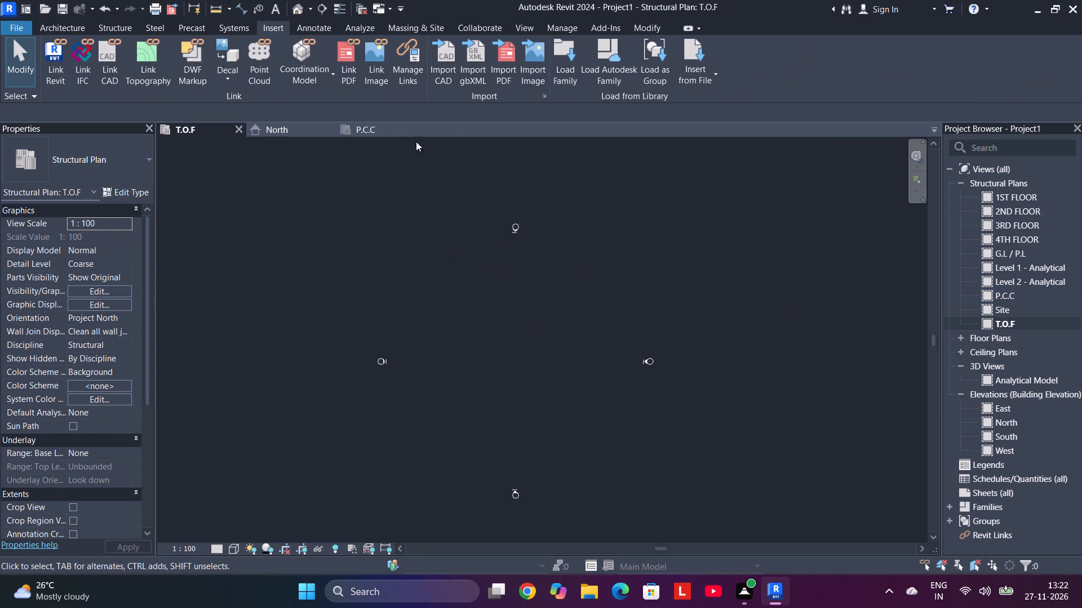
left_click(446, 65)
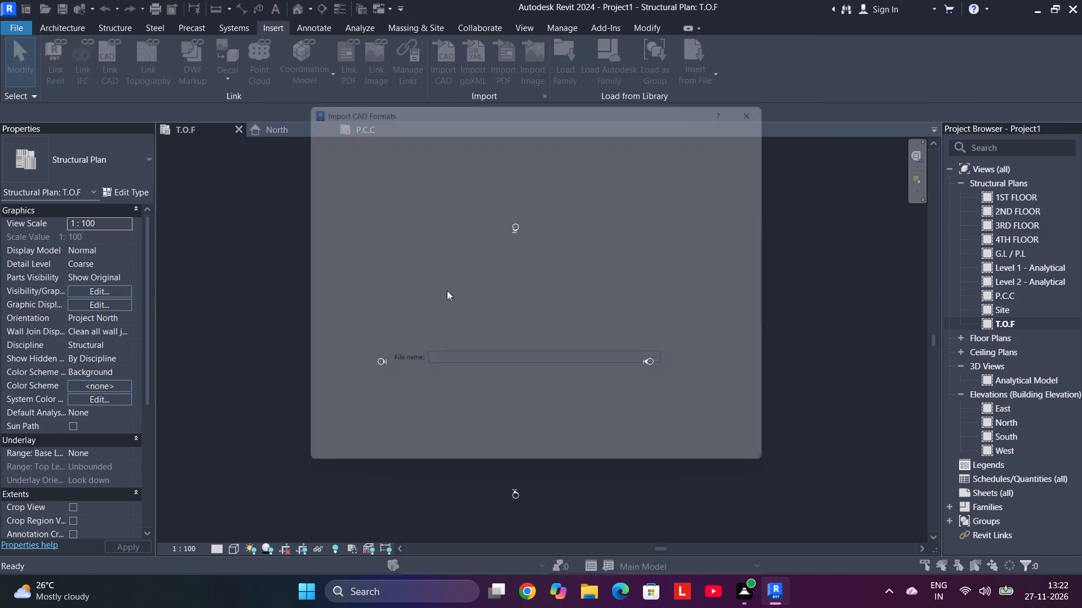
left_click(325, 351)
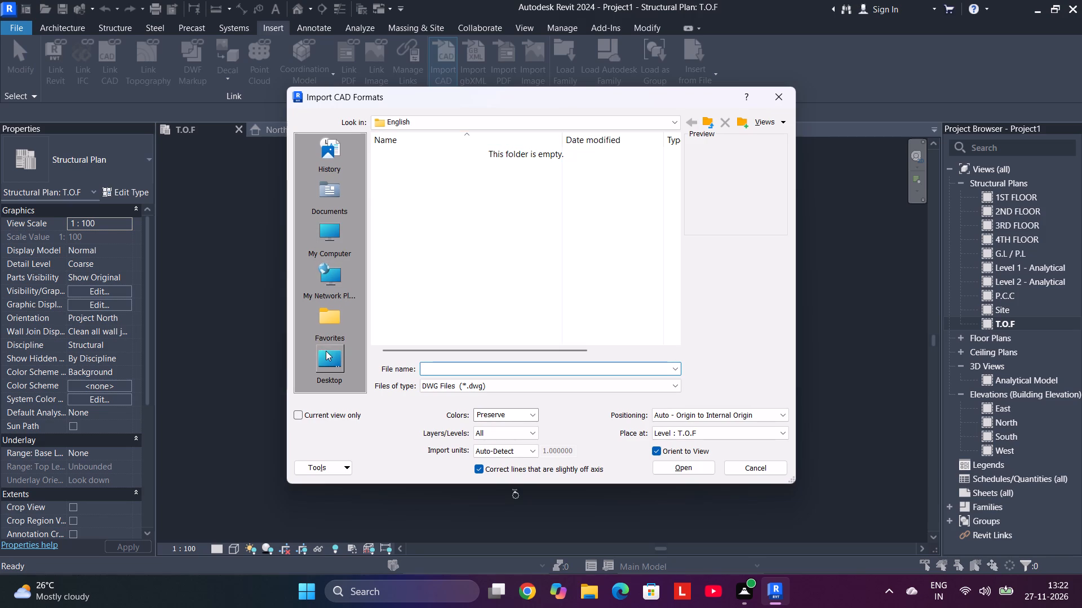
scroll(471, 319, "down", 2)
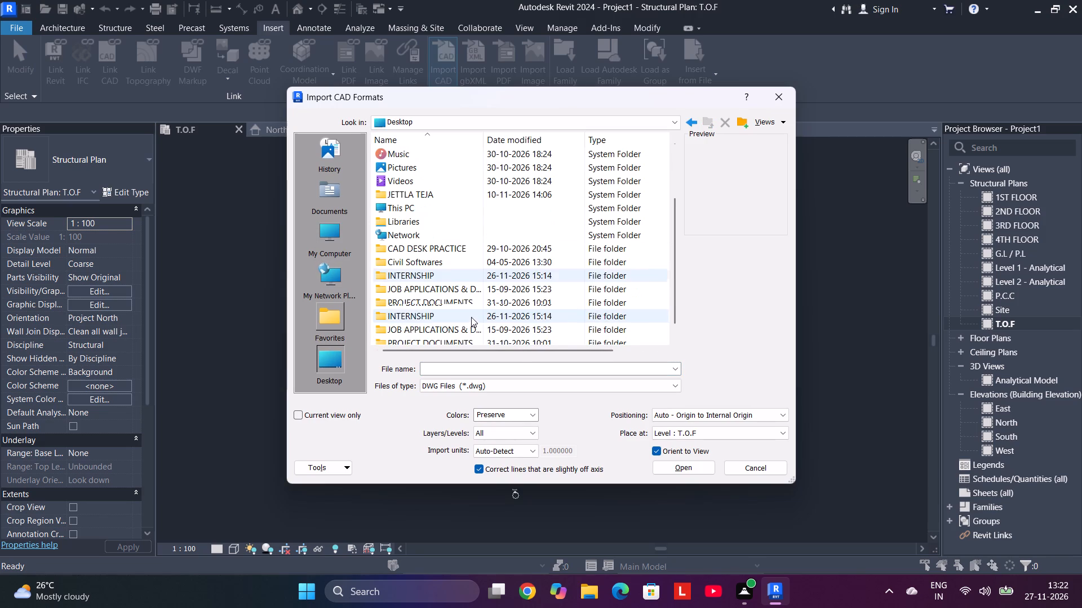
left_click(472, 244)
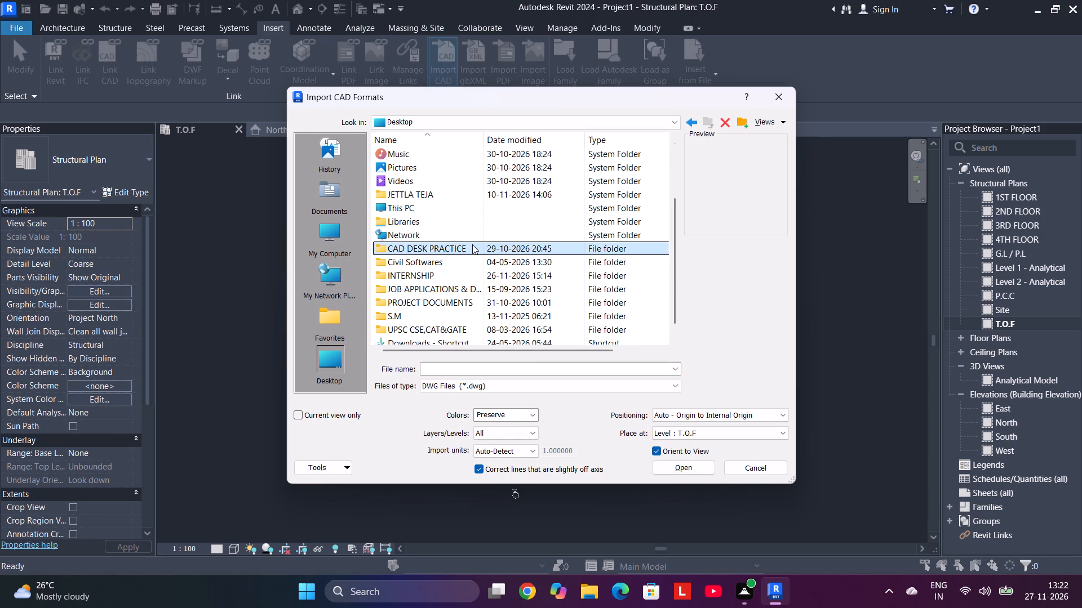
double_click(472, 244)
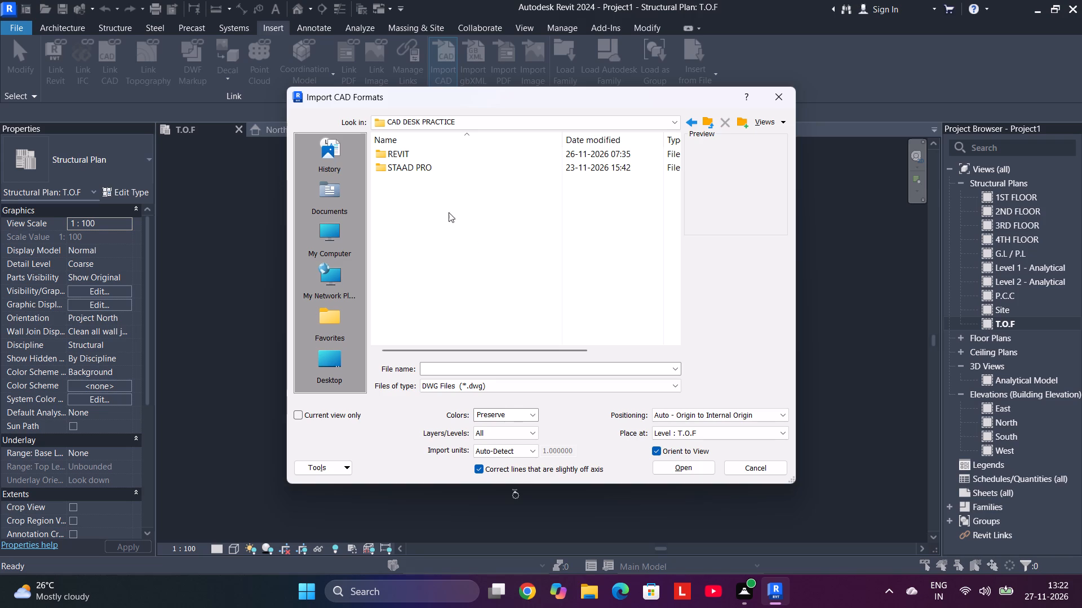
left_click(430, 157)
double_click(430, 157)
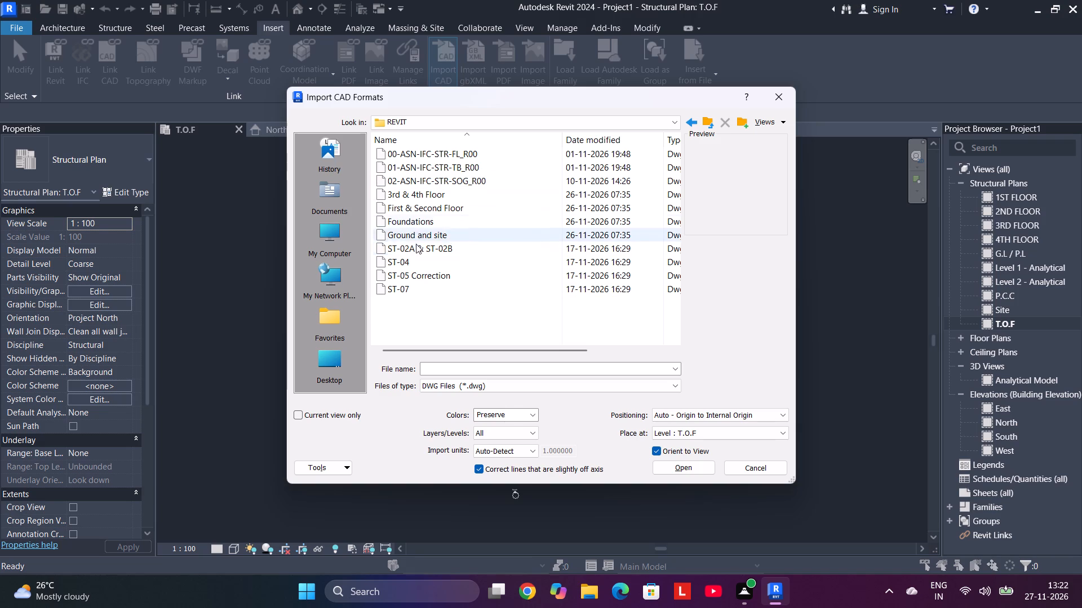
left_click(439, 222)
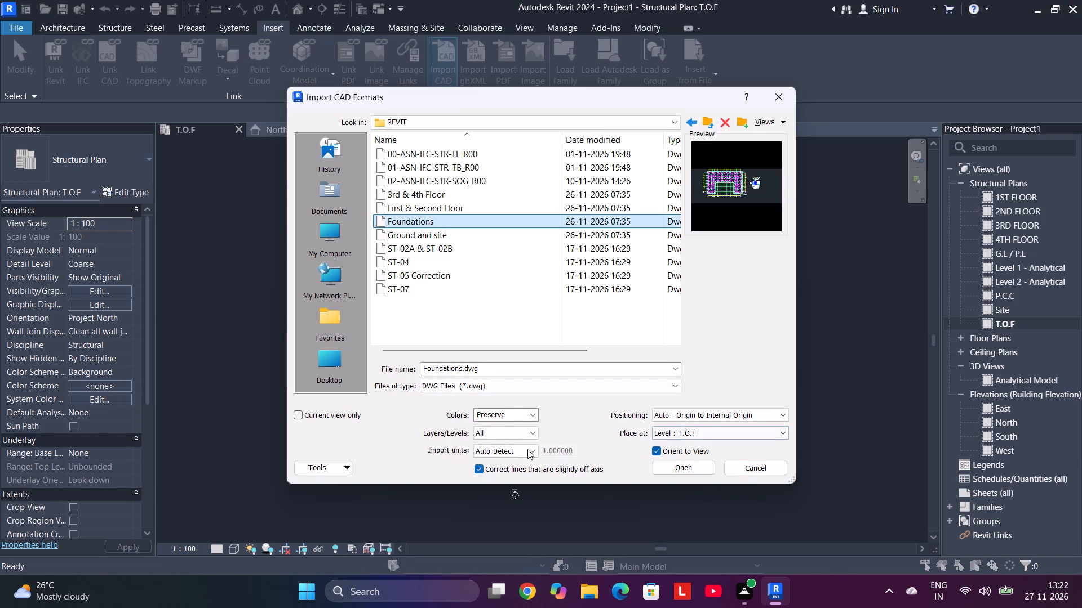
Import the drawing in meter units with Manual - Center positioning and place it between the elevation markers of the T.O.F plan.
left_click(513, 451)
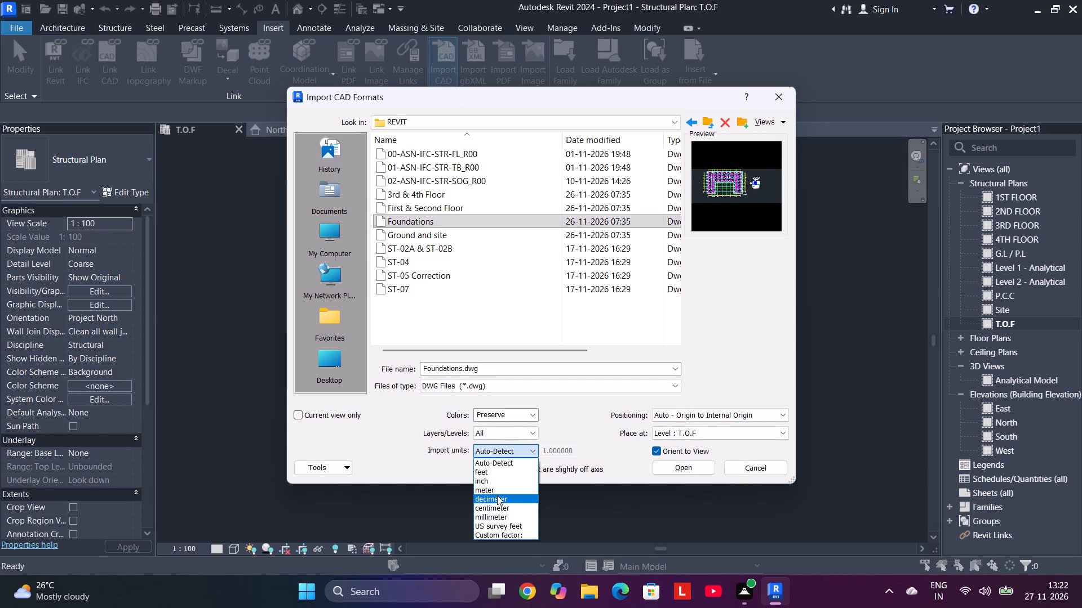
left_click(500, 490)
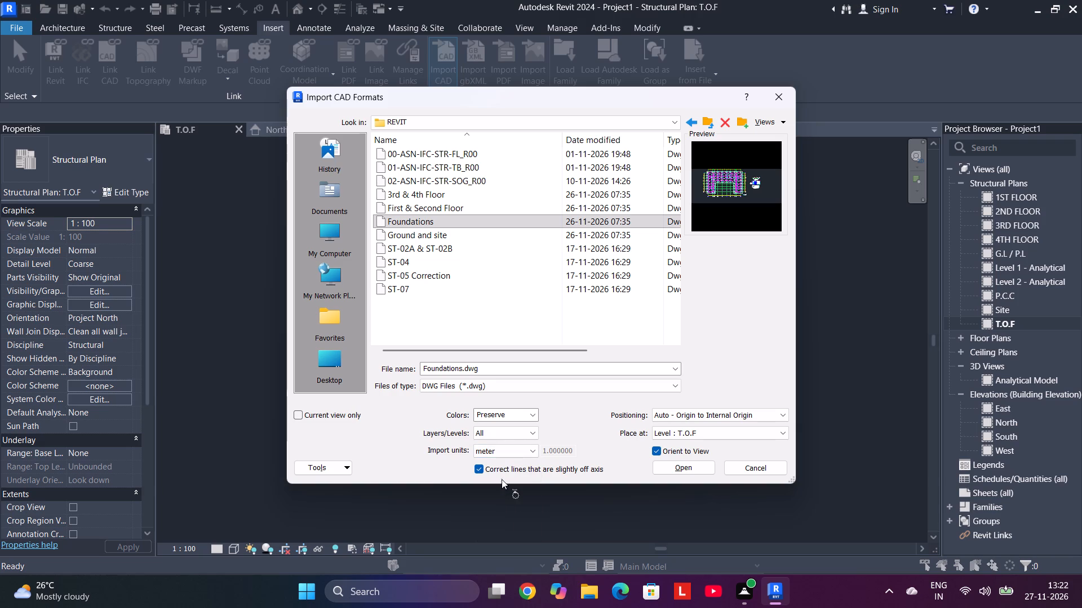
left_click(706, 418)
left_click(695, 452)
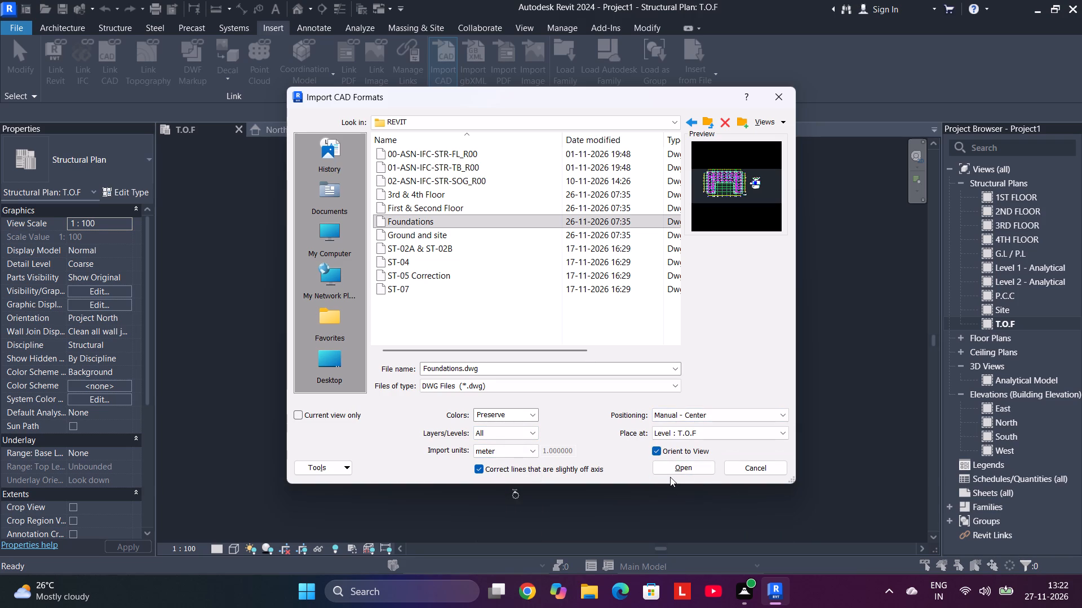
left_click(668, 477)
left_click(694, 472)
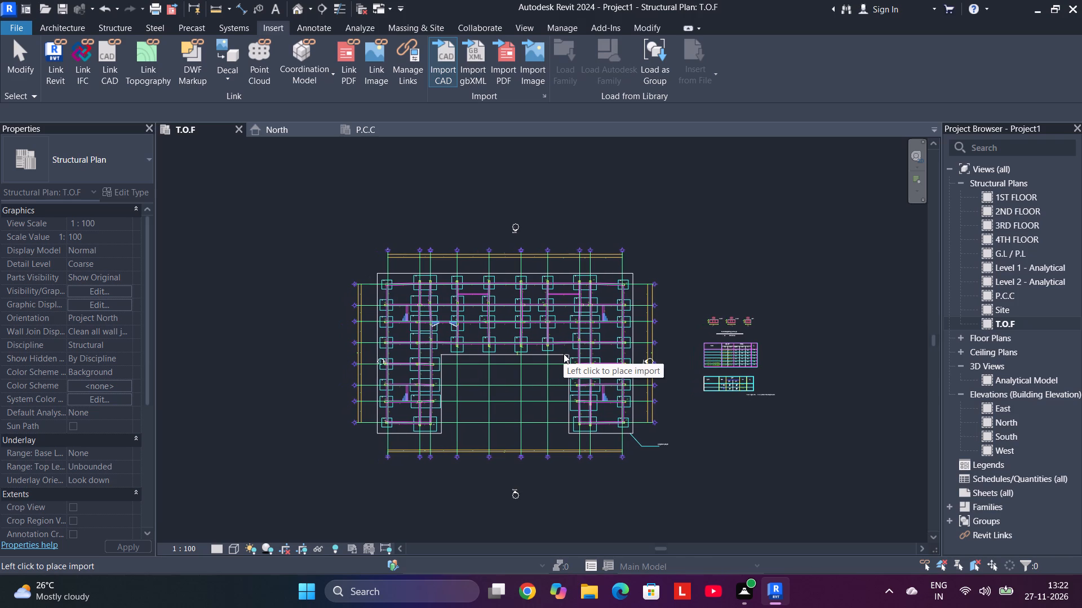
left_click(564, 354)
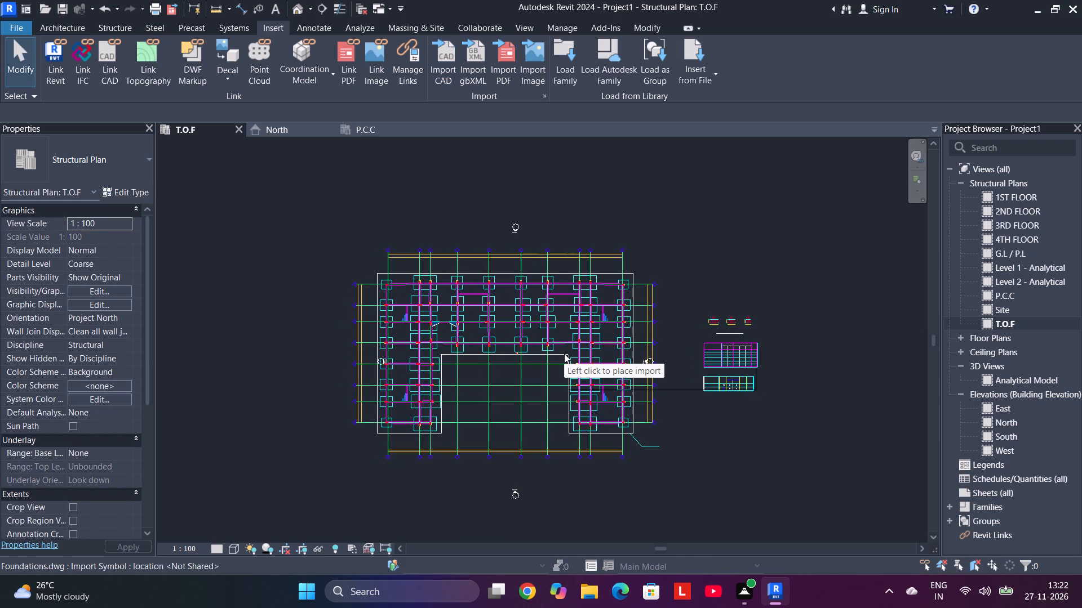
key("Escape")
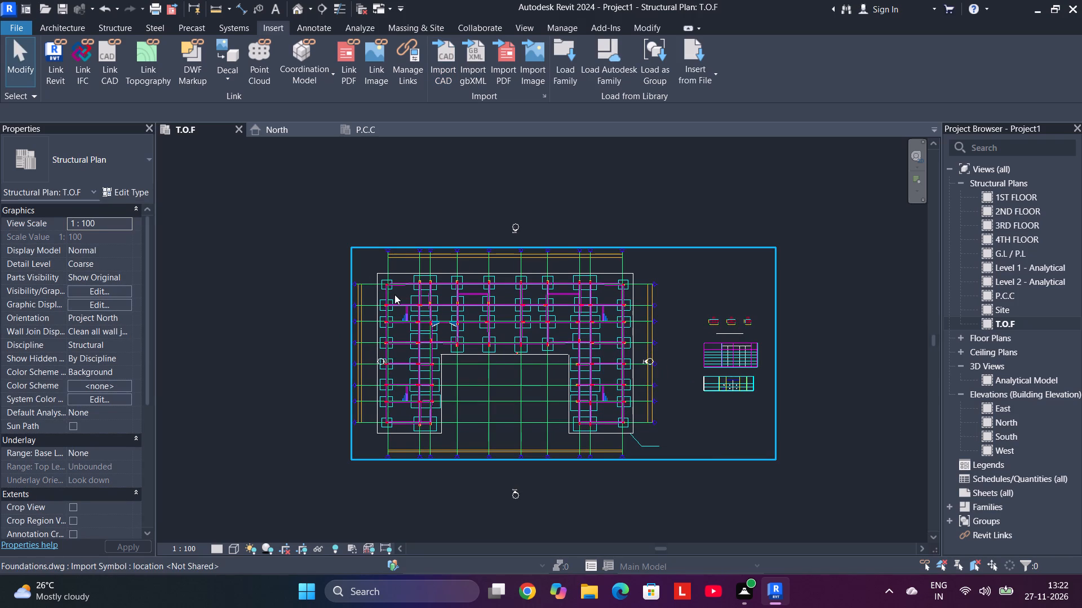
Examine the imported foundation drawing around the R1 footing and its U 1 column at the upper corner.
scroll(394, 294, "up", 17)
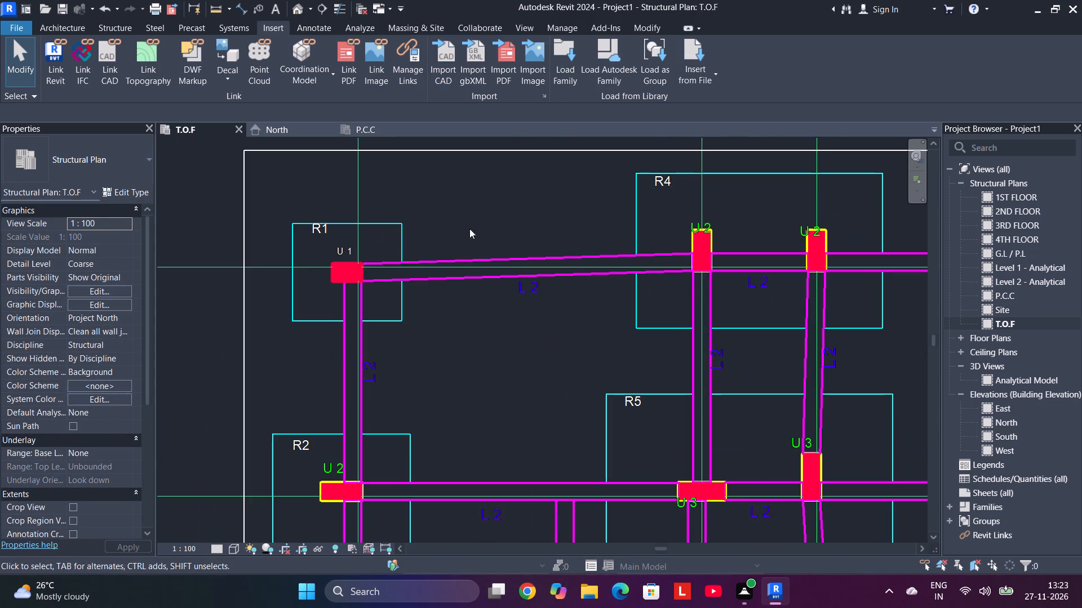
middle_click_drag(470, 229, 539, 299)
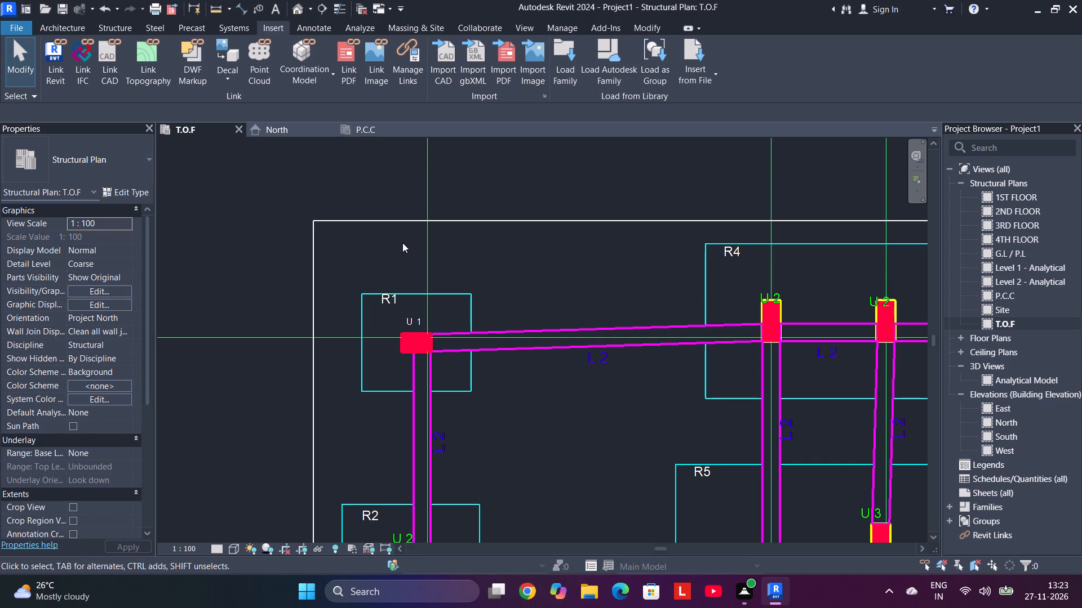
scroll(413, 274, "down", 4)
middle_click_drag(456, 292, 433, 293)
scroll(315, 207, "up", 4)
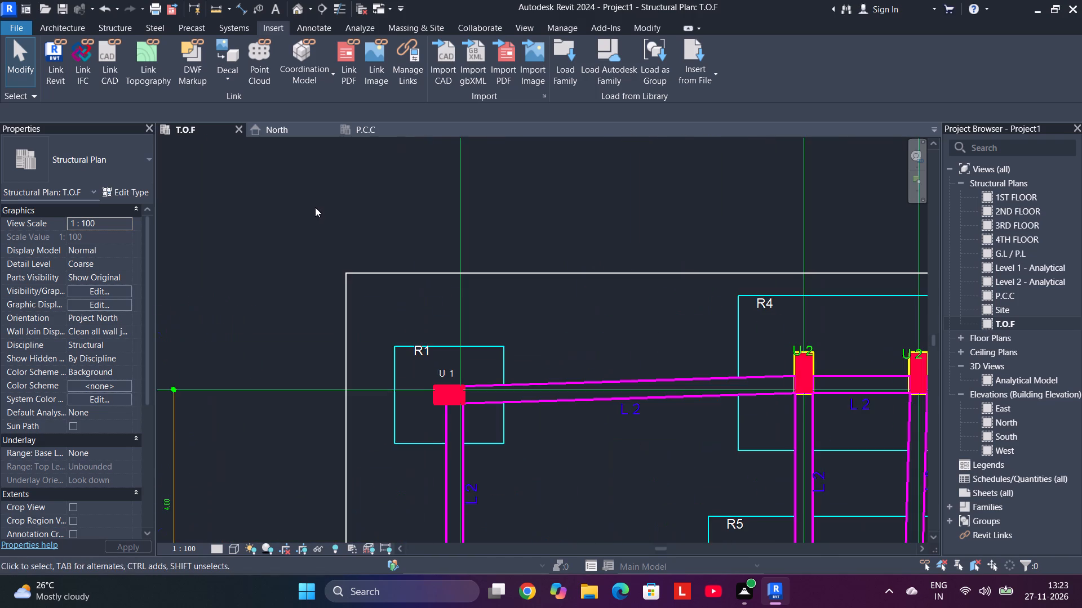
middle_click_drag(305, 207, 260, 154)
Start a Generic 300mm structural floor on T.O.F and trace its boundary line along the north edge of the imported foundation outline.
left_click(107, 30)
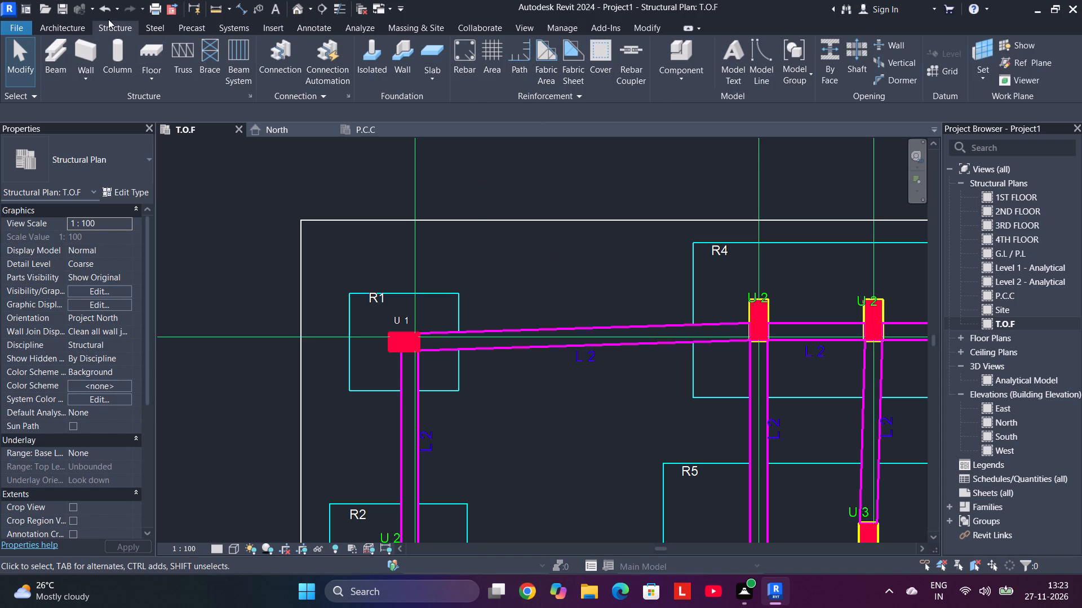
left_click(152, 77)
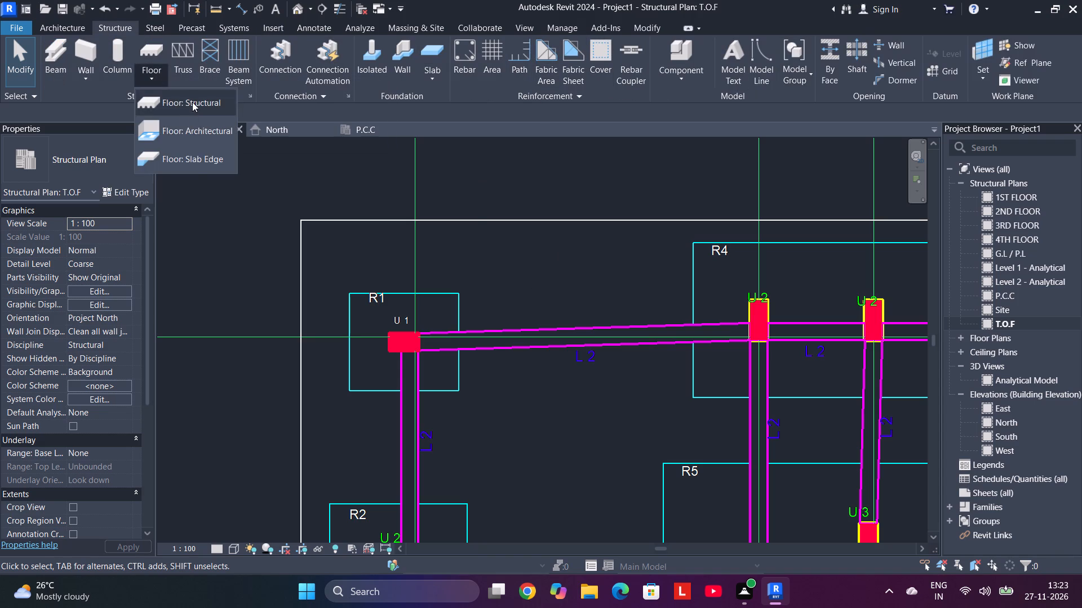
left_click(192, 102)
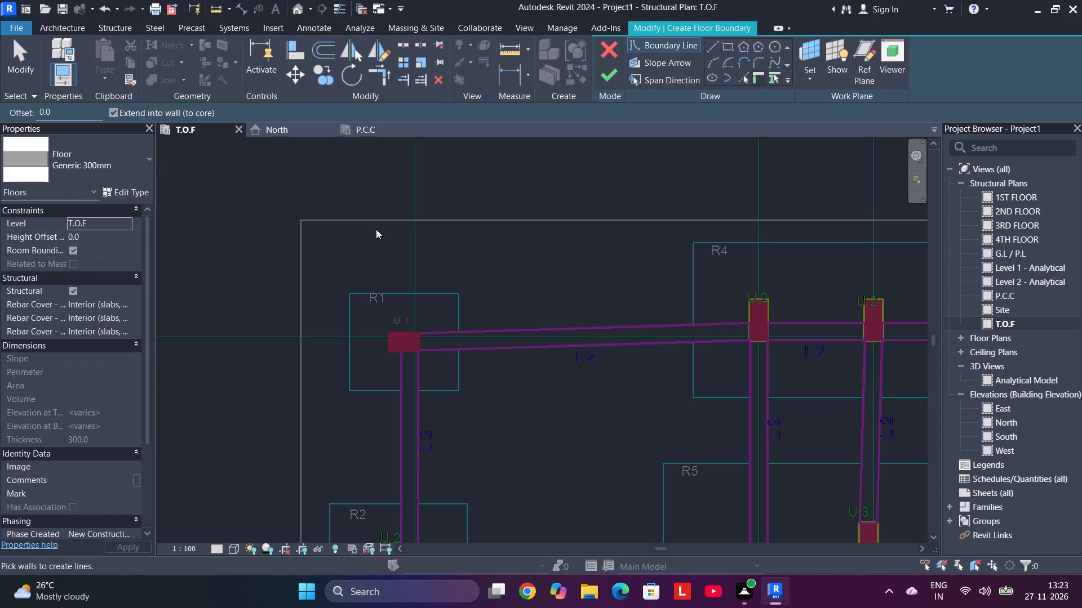
left_click(128, 163)
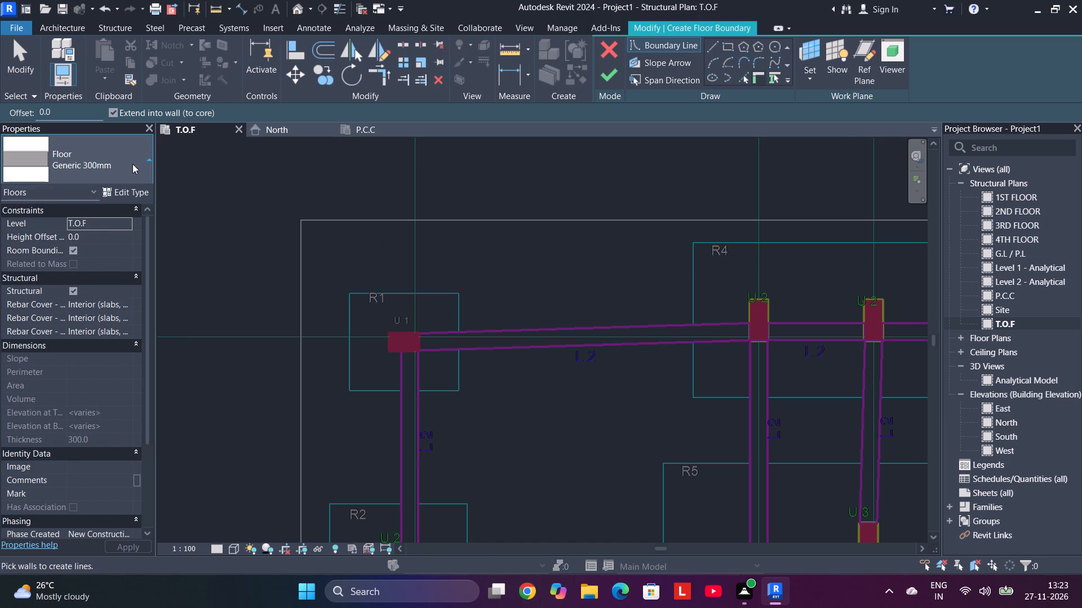
left_click(132, 164)
scroll(416, 288, "down", 11)
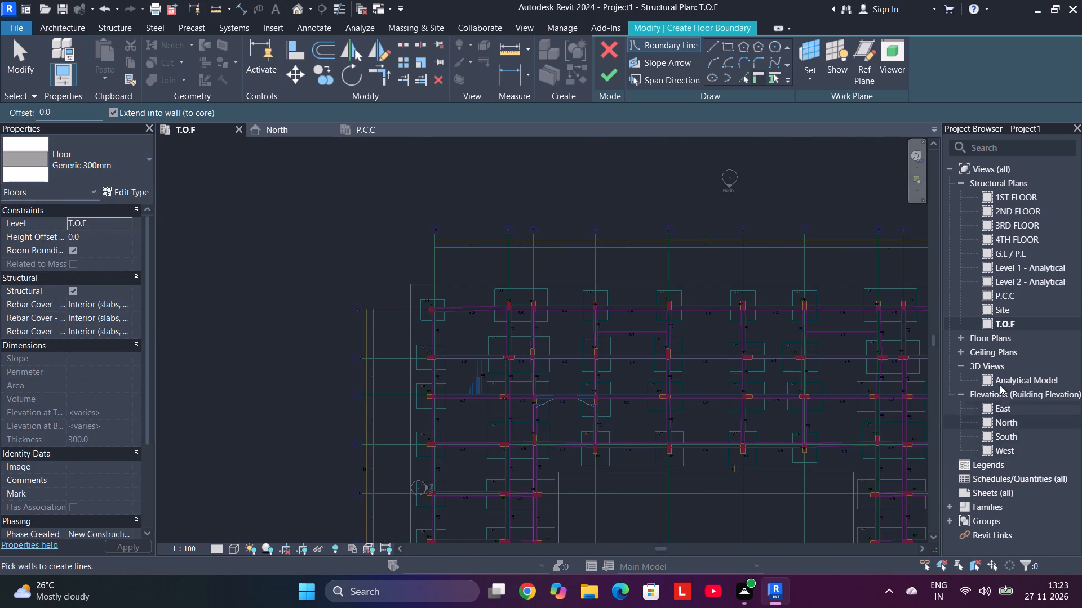
middle_click_drag(702, 386, 489, 267)
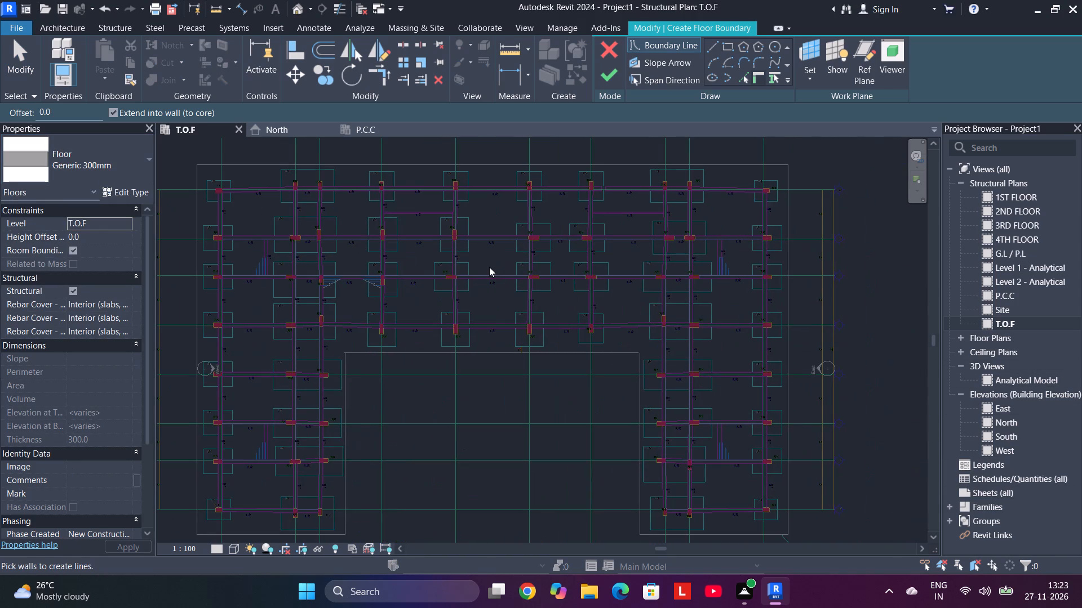
middle_click_drag(489, 267, 598, 295)
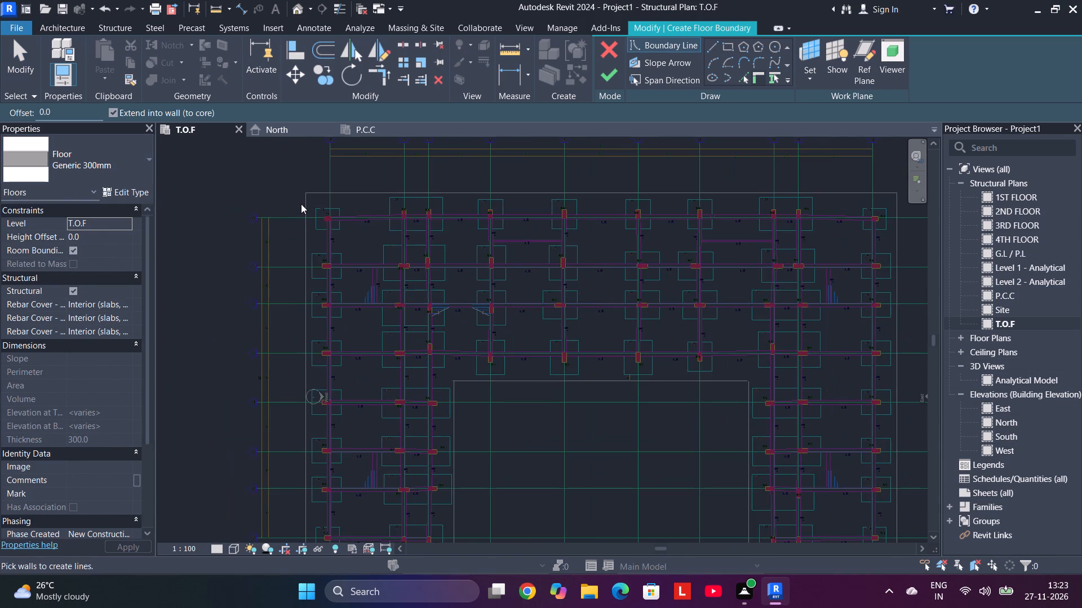
left_click(713, 47)
scroll(285, 199, "up", 10)
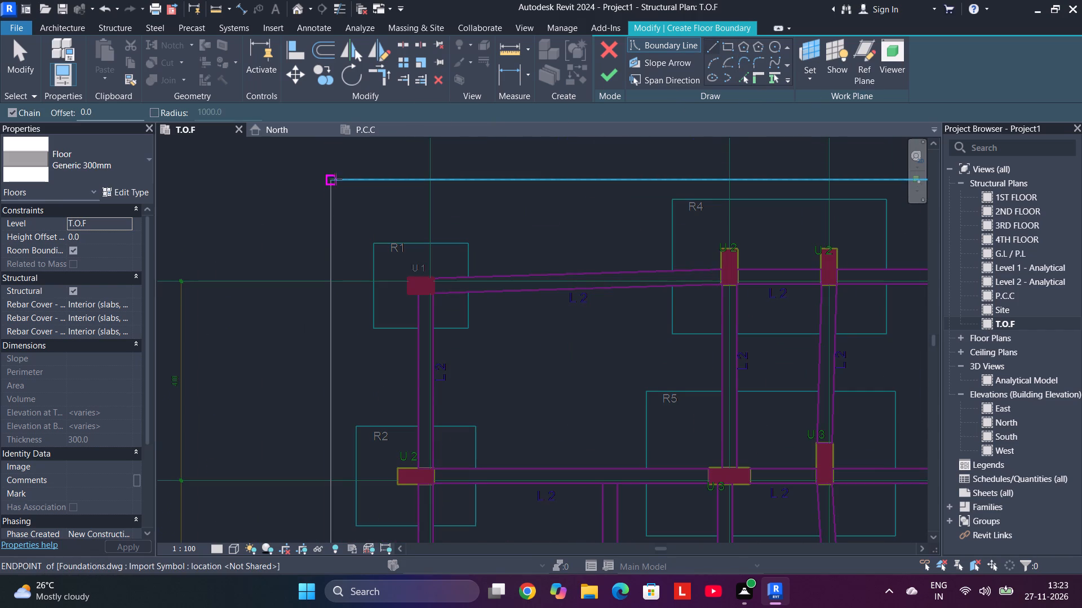
left_click(331, 179)
scroll(668, 252, "down", 5)
middle_click_drag(671, 252, 322, 293)
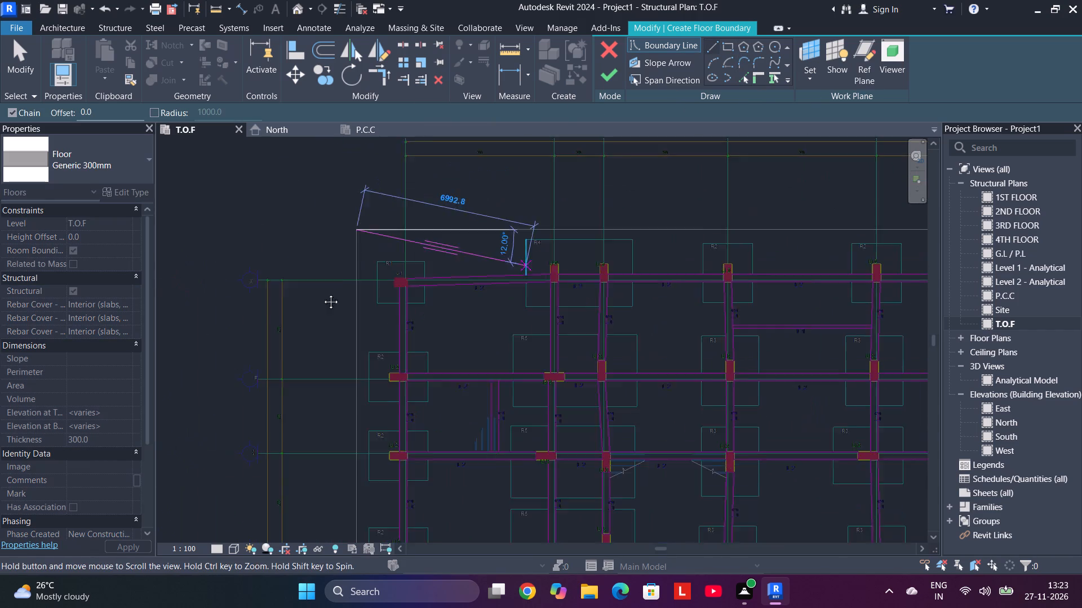
middle_click_drag(322, 293, 216, 301)
middle_click_drag(857, 303, 476, 243)
middle_click_drag(471, 243, 447, 241)
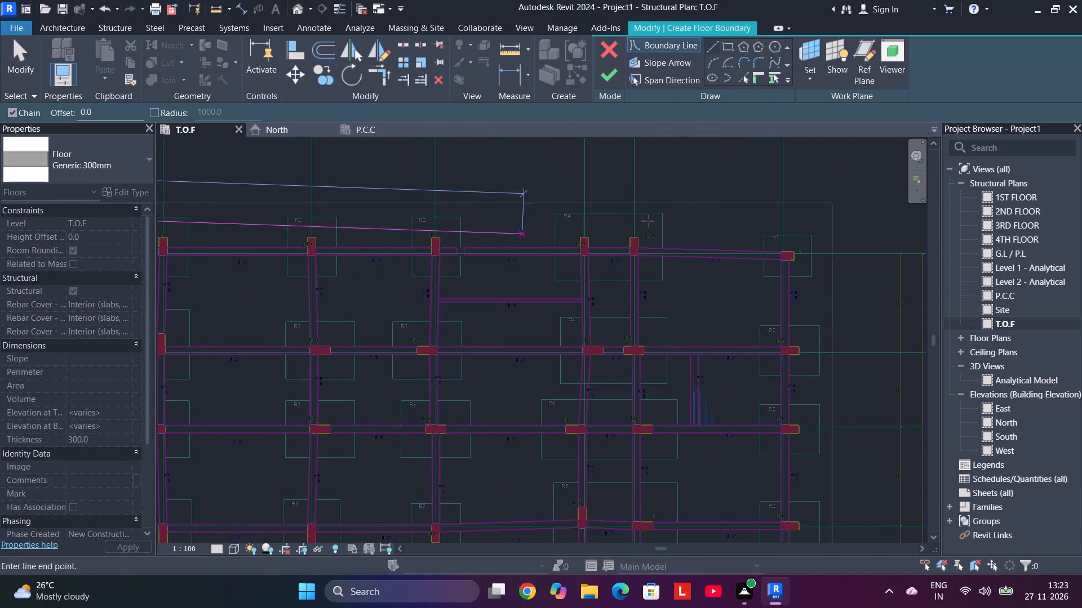
middle_click_drag(672, 220, 490, 225)
middle_click(490, 225)
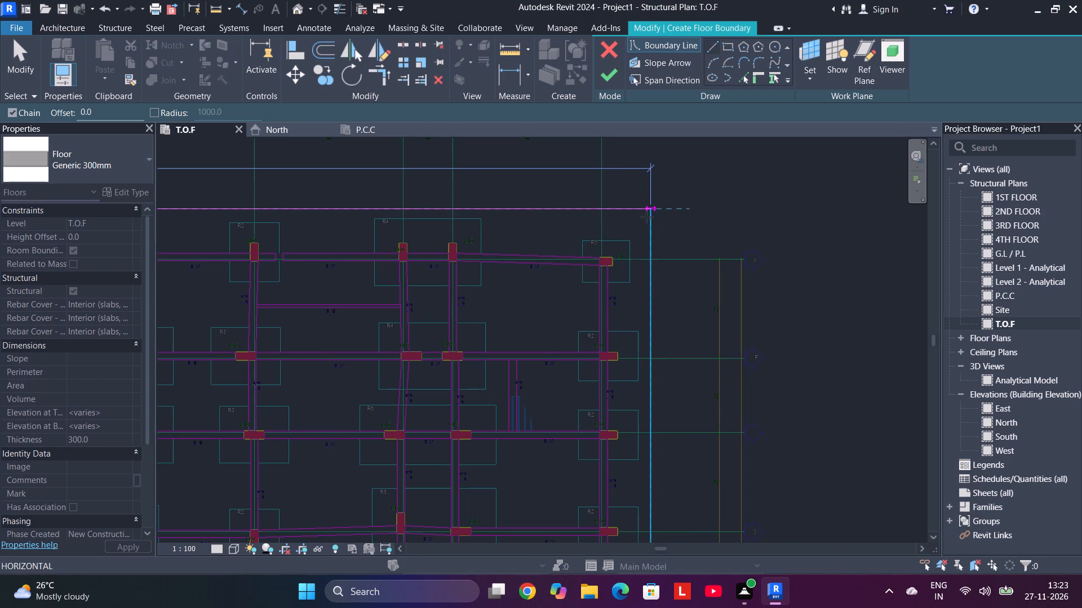
left_click(648, 216)
Continue the floor boundary down the outer east edge and along the 12030 mm south edge of the east wing.
scroll(655, 489, "down", 3)
middle_click_drag(654, 486, 637, 128)
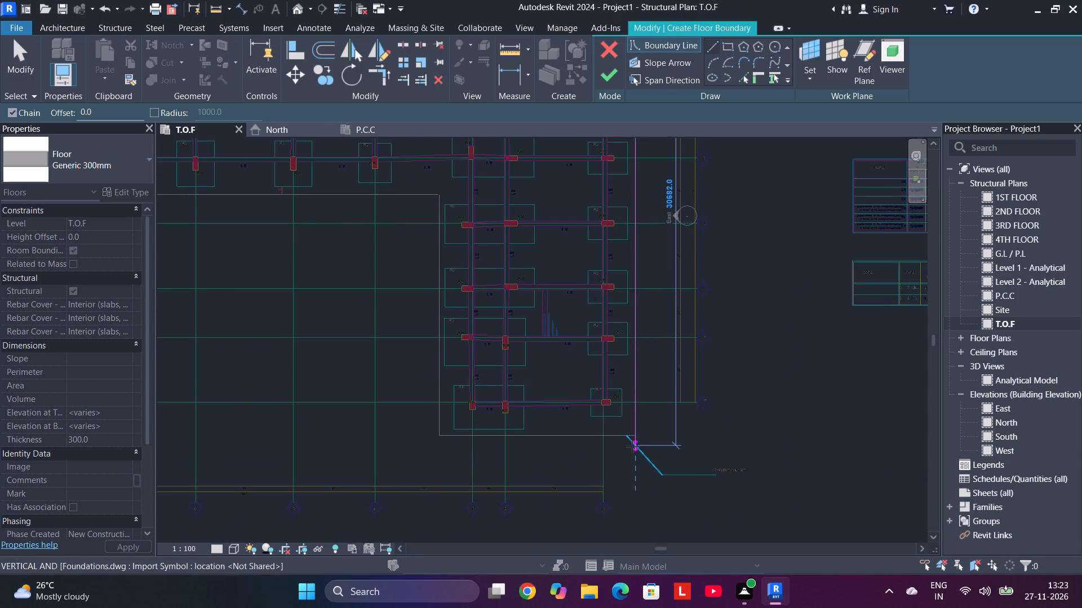
scroll(632, 446, "up", 12)
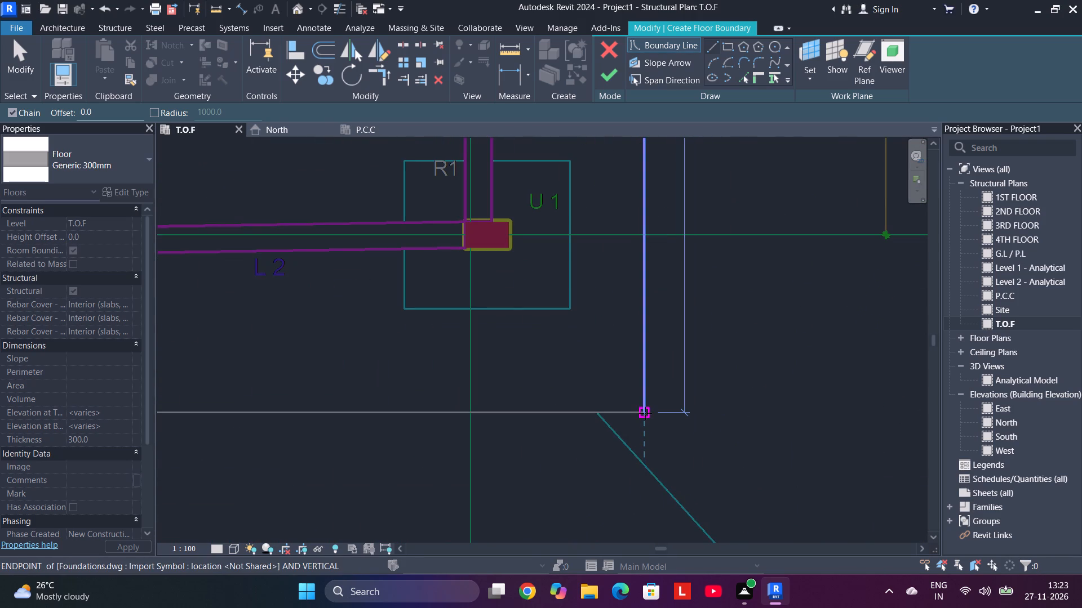
left_click(645, 413)
middle_click_drag(376, 398, 1019, 385)
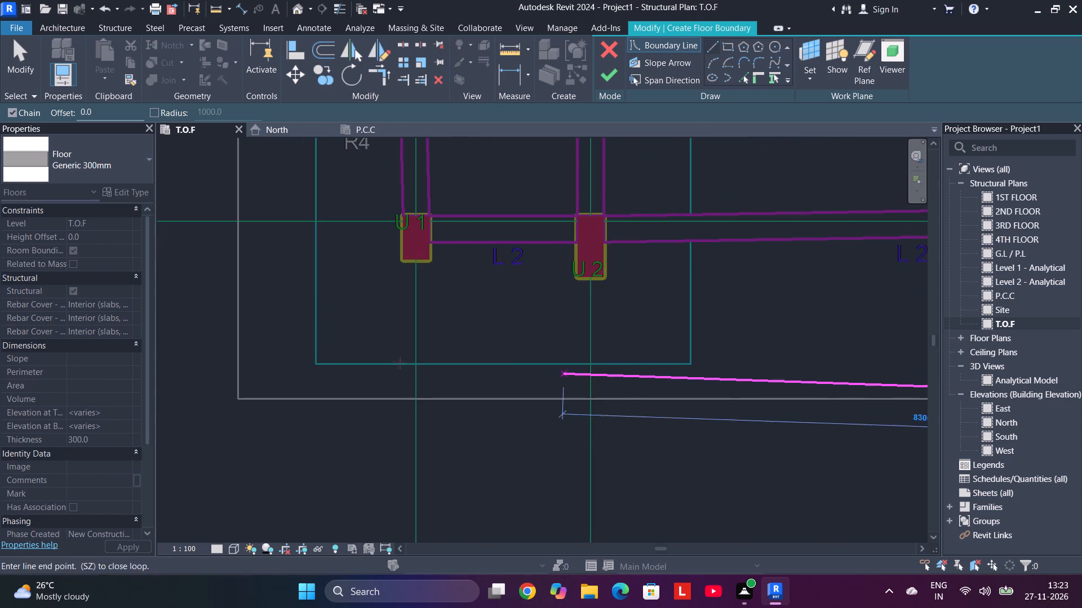
left_click(236, 403)
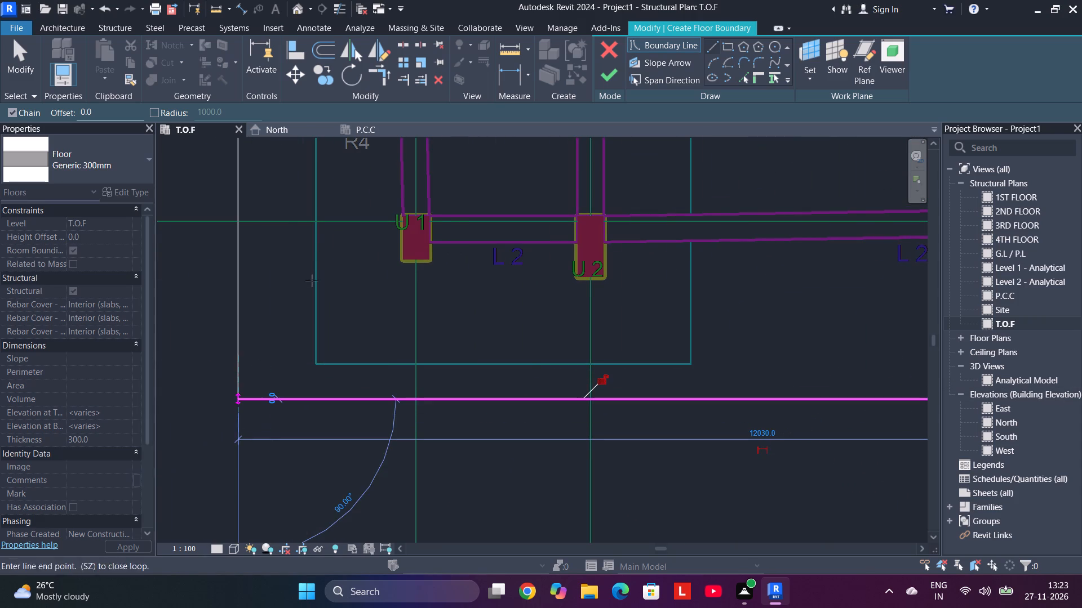
Trace the floor boundary up the east wing's inner edge and across the courtyard recess to the west wing's inner edge.
middle_click_drag(310, 249, 447, 607)
middle_click_drag(370, 207, 372, 292)
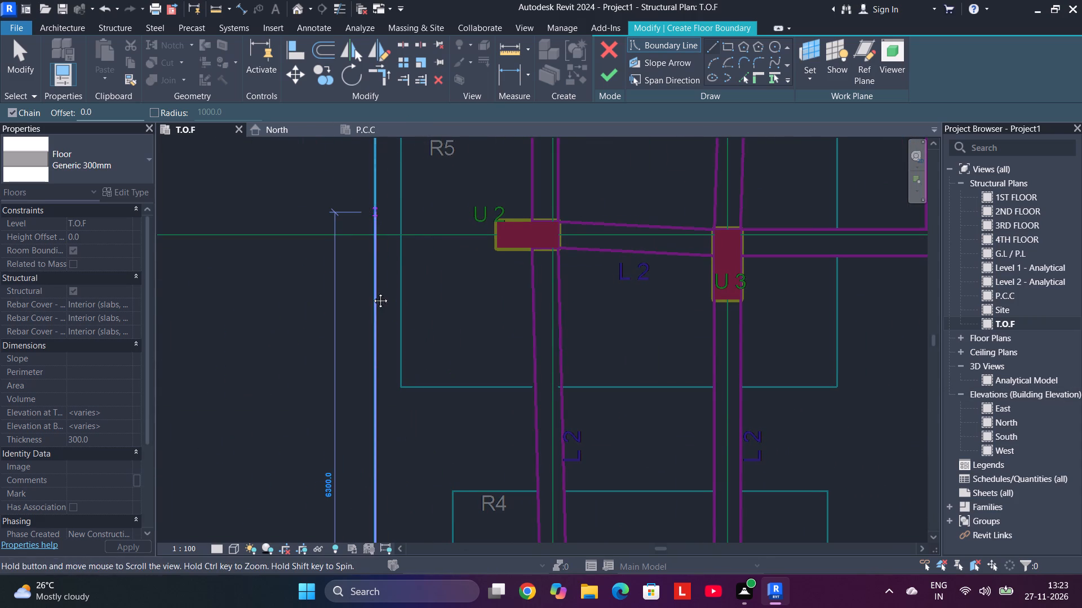
middle_click_drag(372, 292, 369, 506)
middle_click_drag(393, 217, 368, 439)
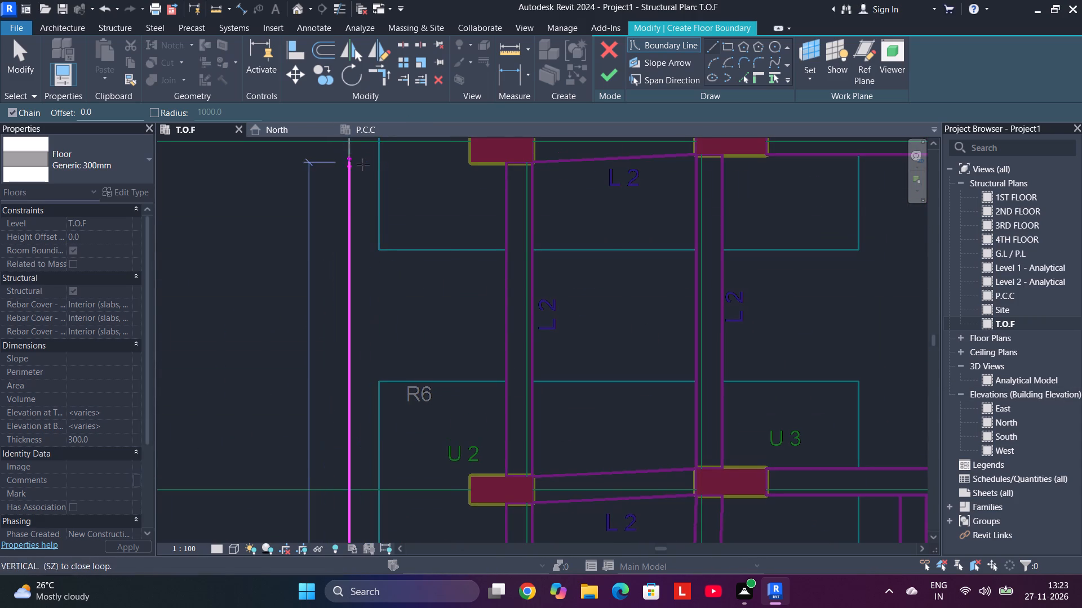
middle_click_drag(363, 166, 358, 381)
left_click(343, 203)
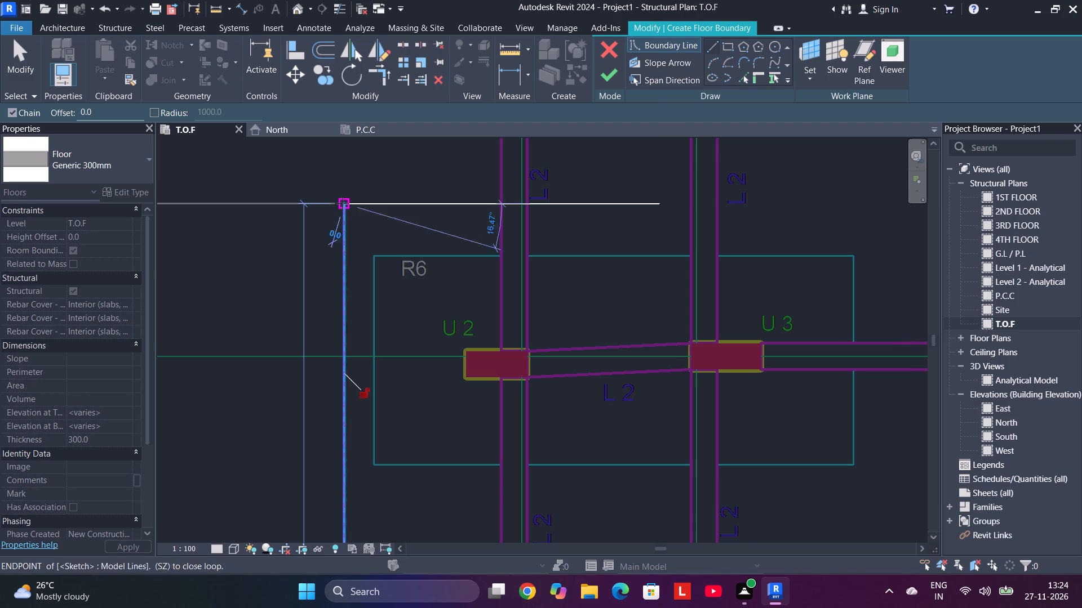
middle_click_drag(241, 194, 662, 227)
middle_click_drag(356, 236, 756, 272)
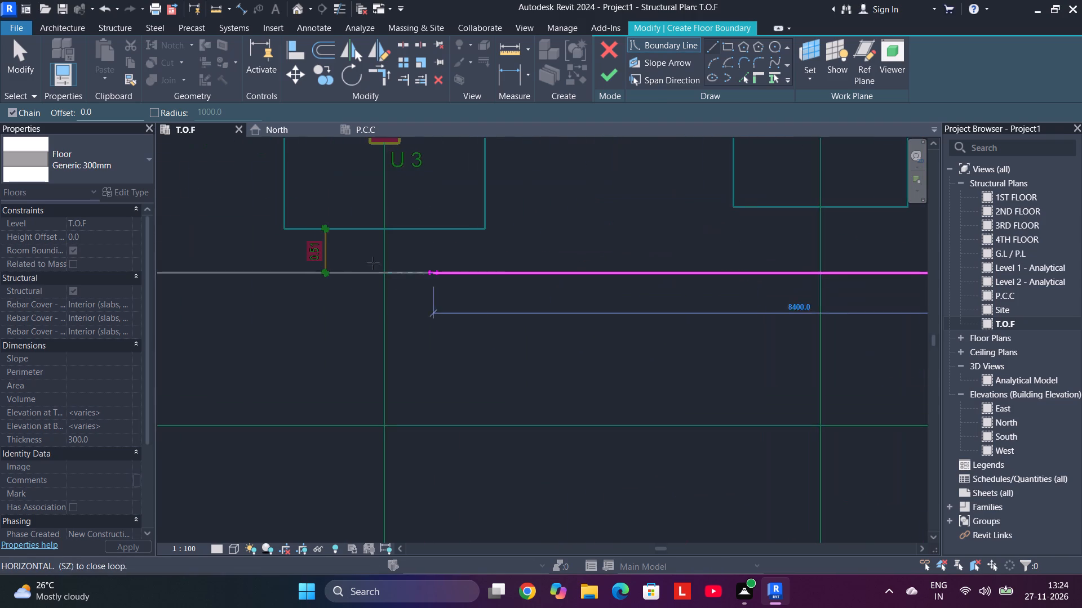
middle_click_drag(343, 264, 827, 263)
middle_click_drag(287, 260, 874, 264)
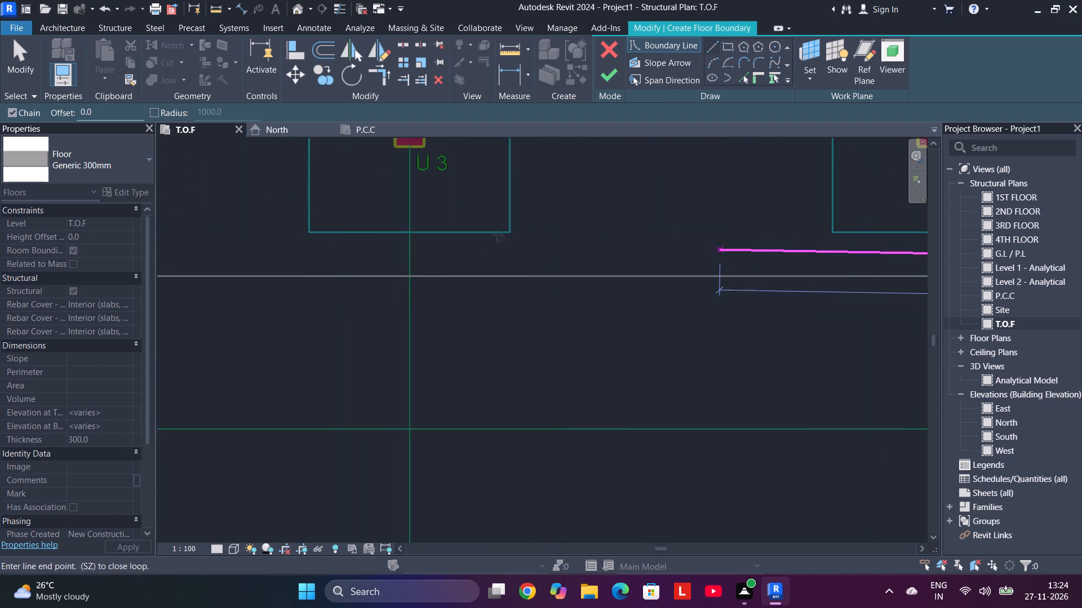
middle_click_drag(419, 249, 772, 279)
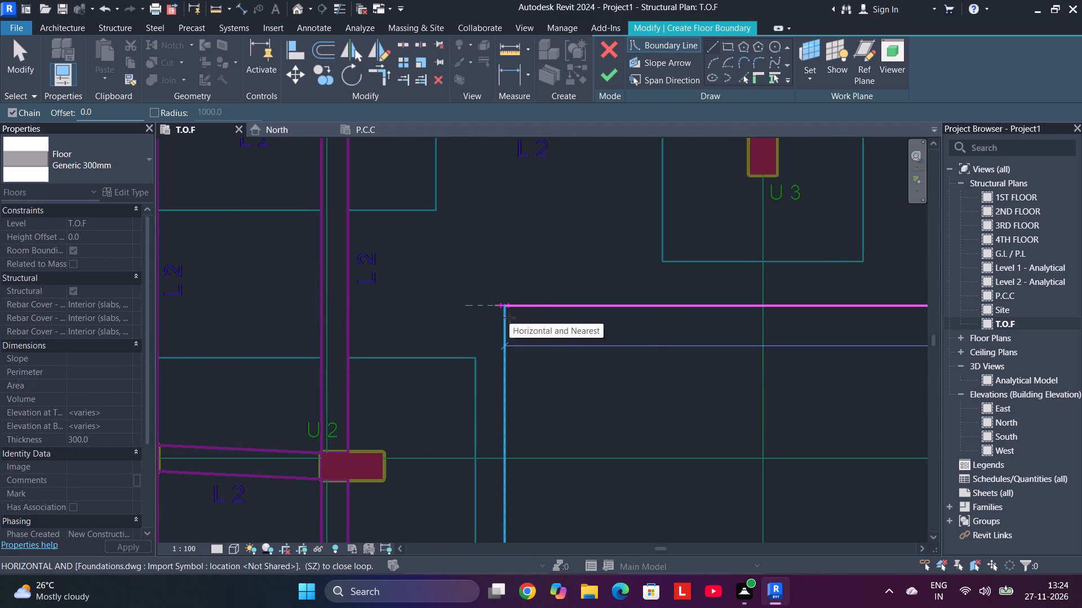
left_click(508, 315)
Continue the floor boundary down the west wing's inner edge and along its 12030 mm south edge.
scroll(501, 414, "down", 8)
middle_click_drag(497, 434, 499, 110)
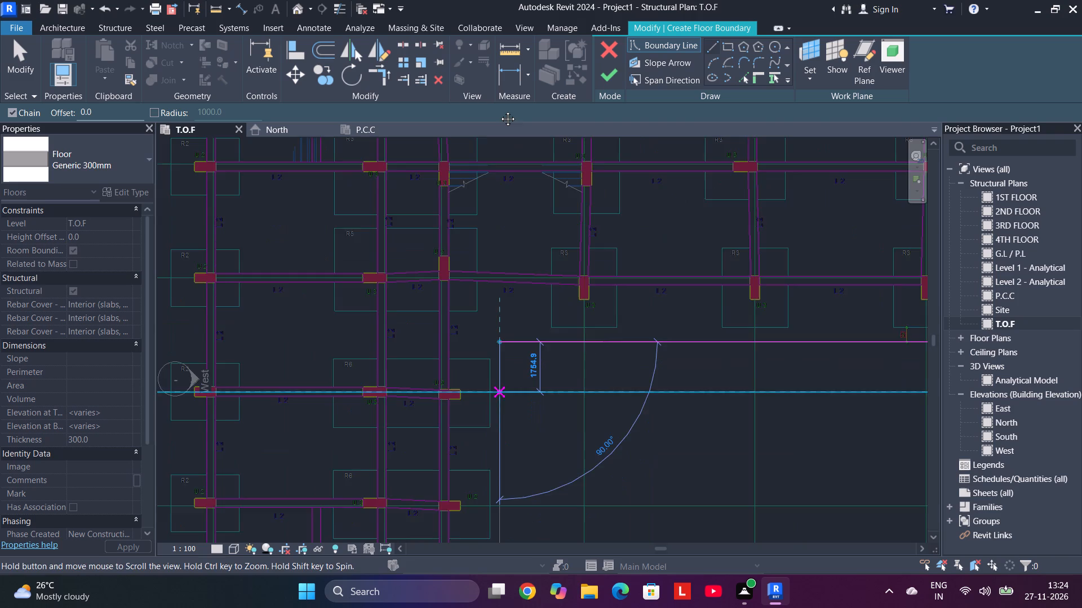
middle_click_drag(499, 110, 499, 105)
middle_click_drag(507, 505, 505, 290)
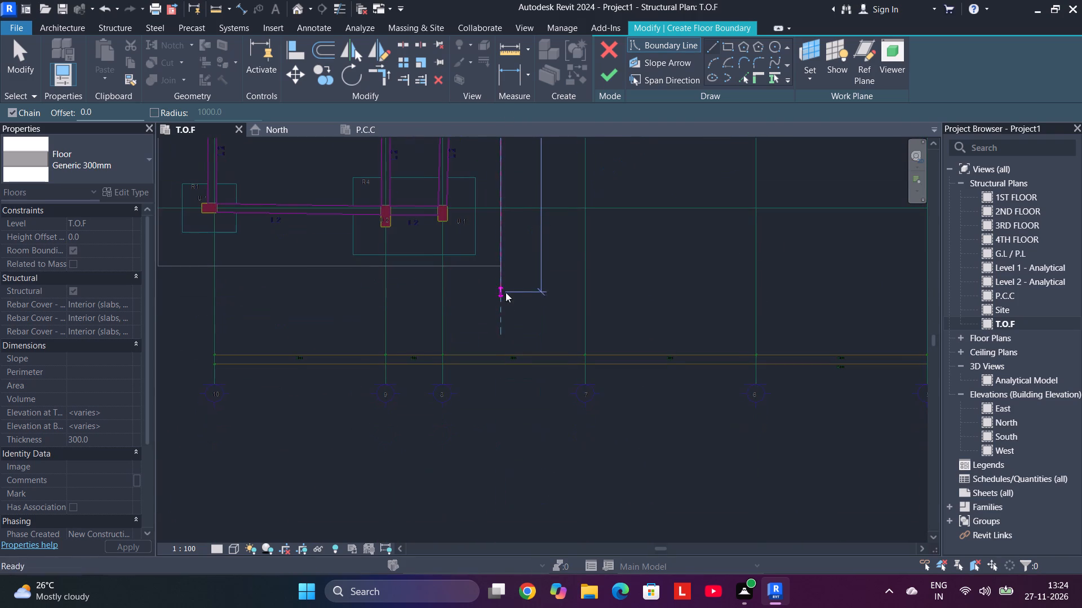
scroll(503, 295, "up", 5)
scroll(499, 241, "up", 5)
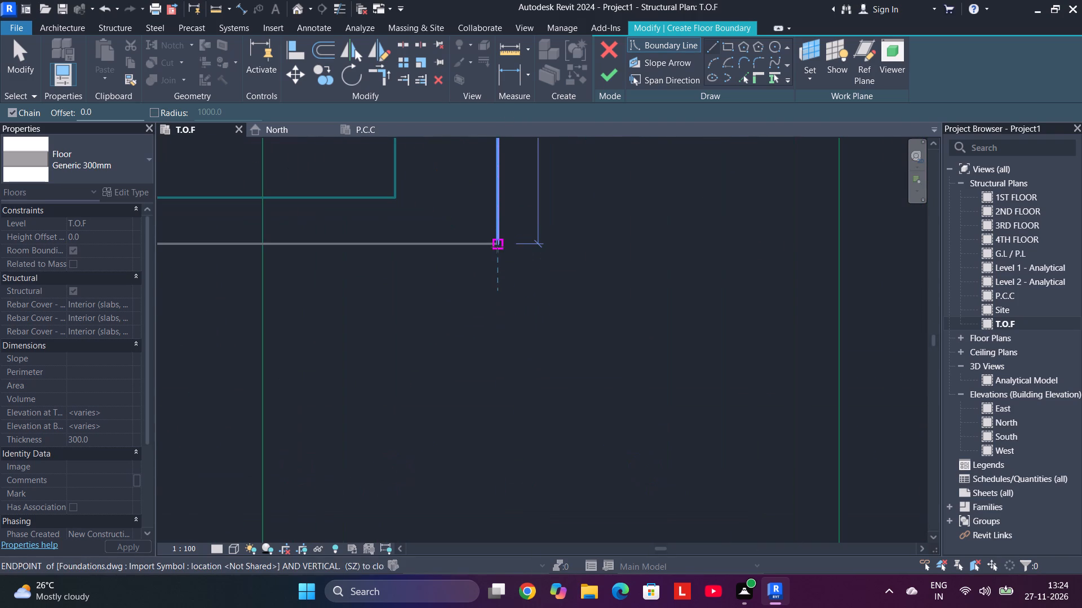
left_click(497, 246)
middle_click_drag(343, 262, 1038, 365)
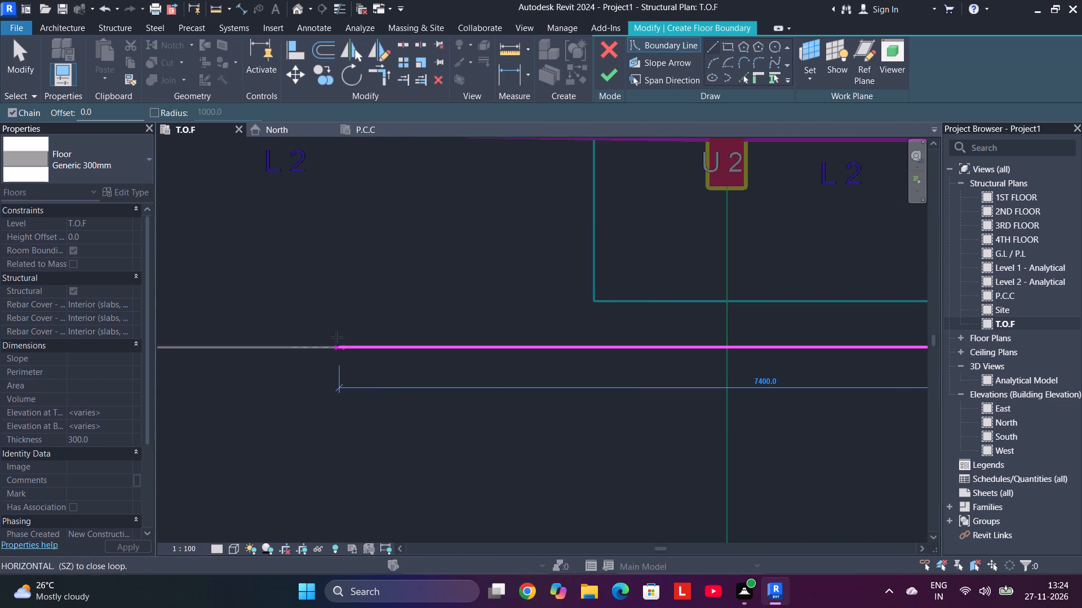
middle_click_drag(336, 337, 828, 329)
scroll(362, 233, "down", 4)
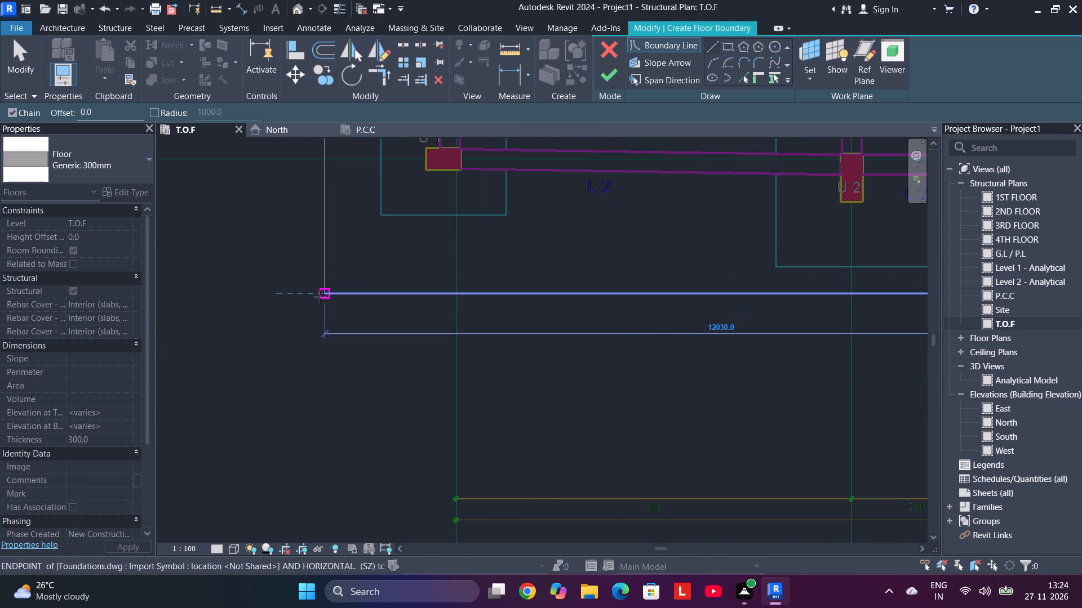
left_click(324, 294)
Close the floor boundary along the outer west edge back to the starting corner near R1 and finish the floor.
middle_click_drag(331, 245, 325, 405)
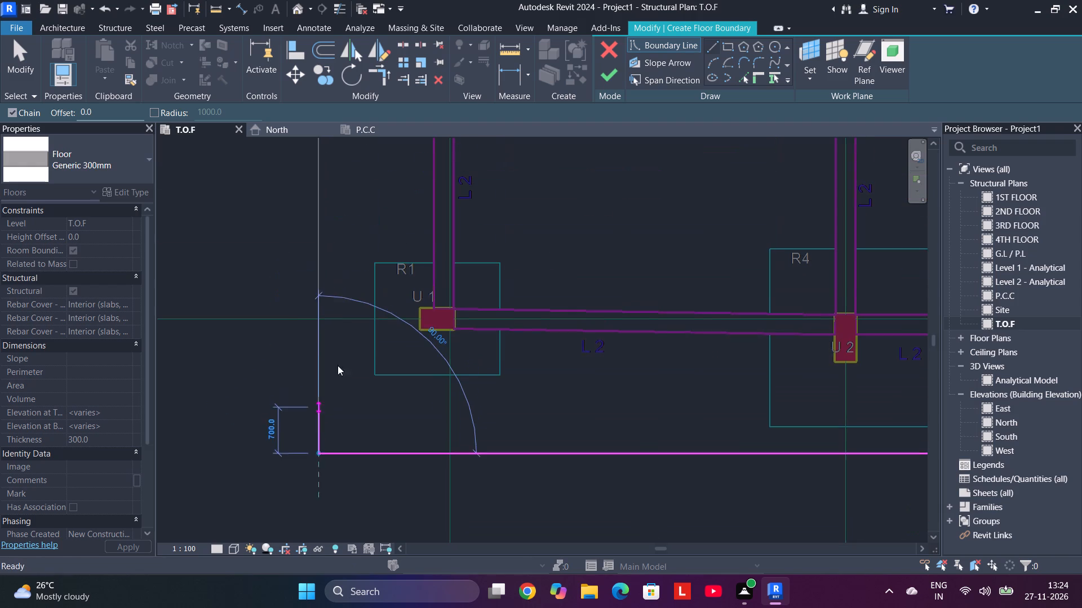
middle_click_drag(352, 222, 358, 433)
middle_click_drag(344, 266, 338, 423)
middle_click_drag(368, 197, 347, 301)
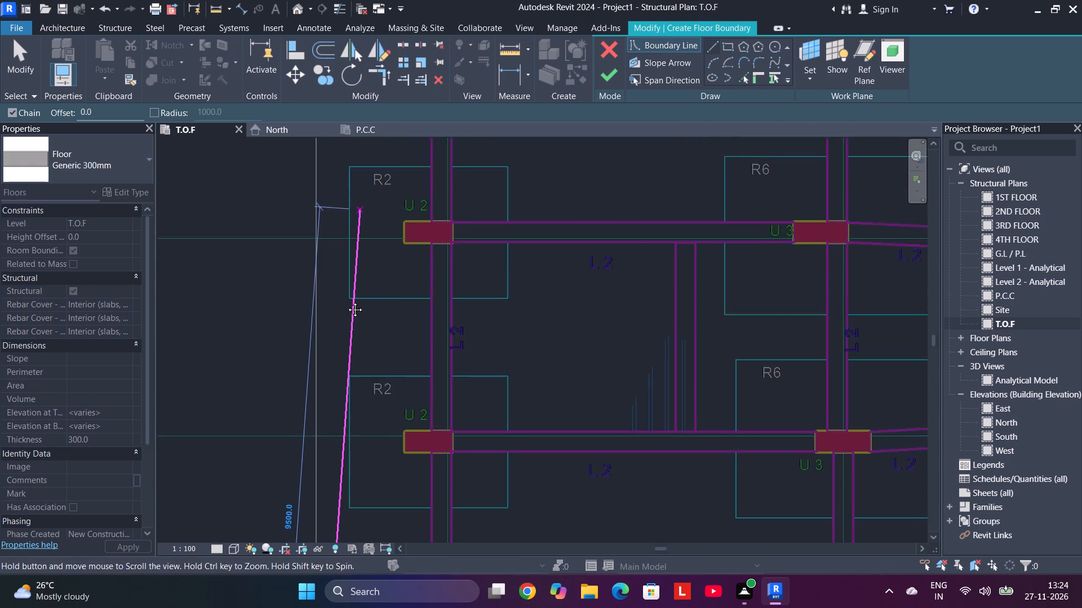
middle_click_drag(347, 301, 344, 312)
middle_click_drag(335, 163, 329, 338)
middle_click_drag(309, 187, 289, 360)
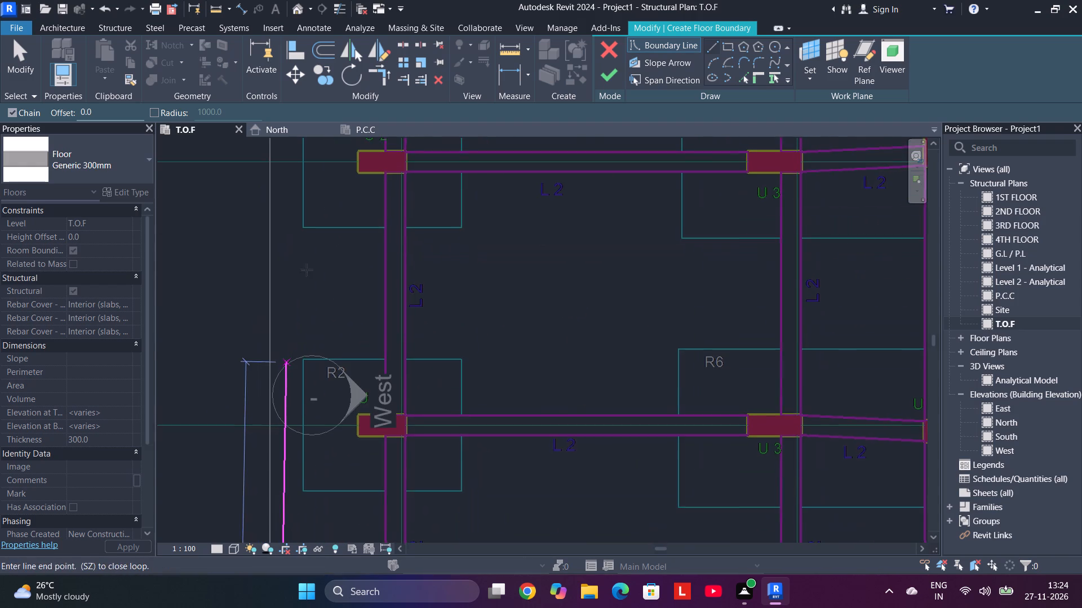
middle_click_drag(304, 211, 306, 333)
middle_click_drag(293, 219, 254, 386)
middle_click_drag(253, 190, 256, 214)
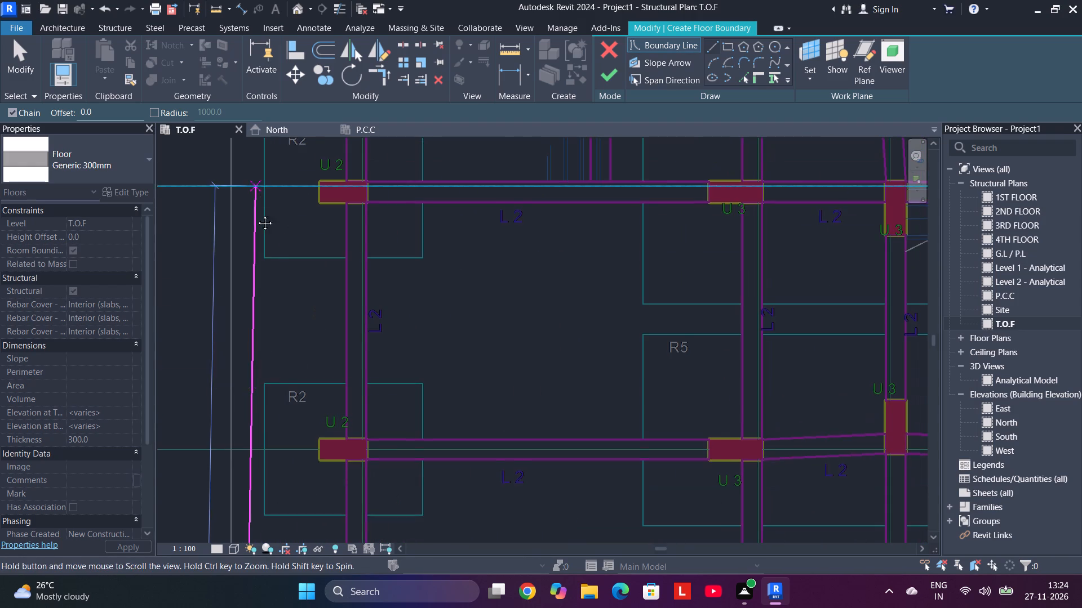
middle_click_drag(256, 214, 384, 406)
middle_click_drag(371, 192, 342, 431)
scroll(352, 419, "up", 1)
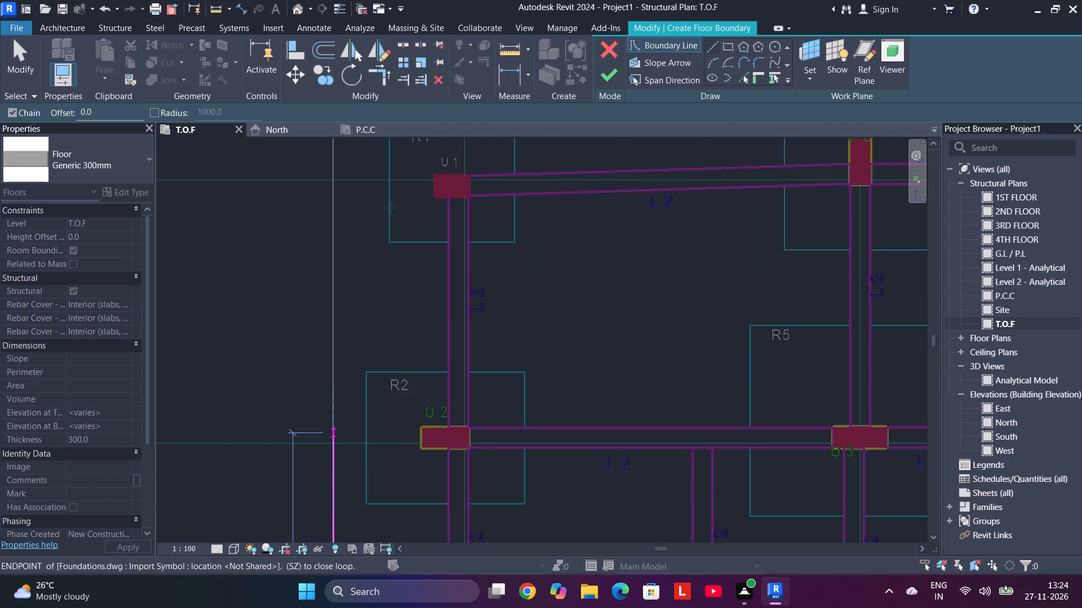
middle_click_drag(389, 208, 365, 440)
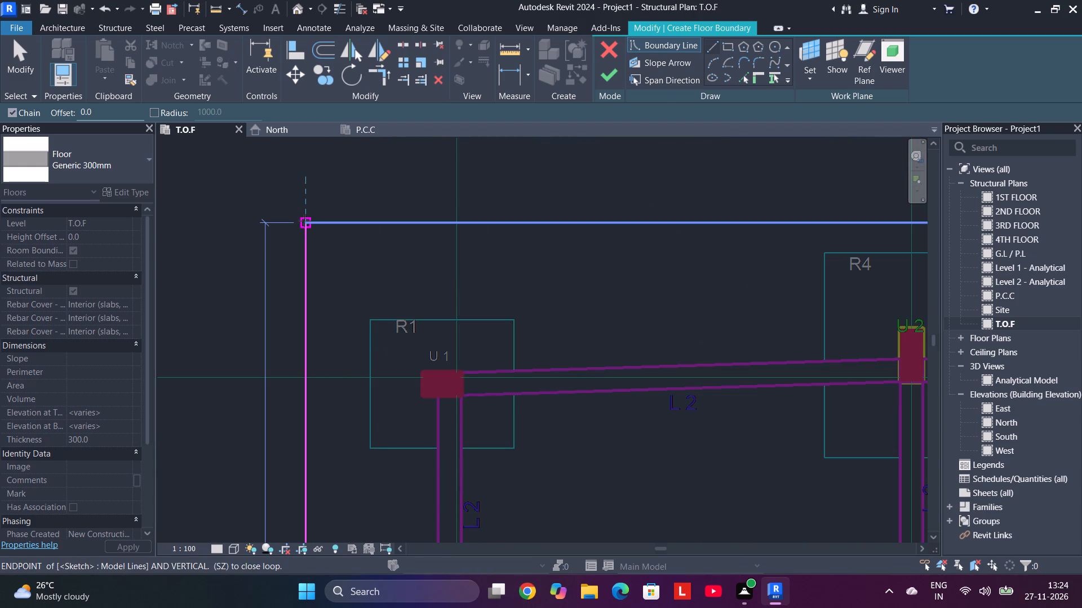
left_click(307, 221)
scroll(507, 213, "down", 8)
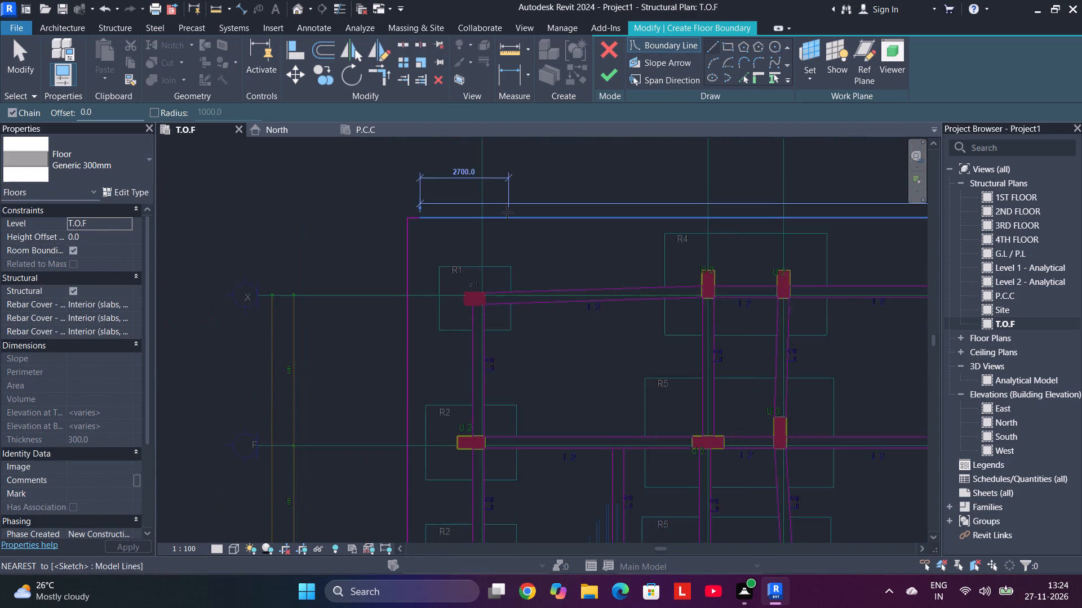
scroll(507, 212, "down", 11)
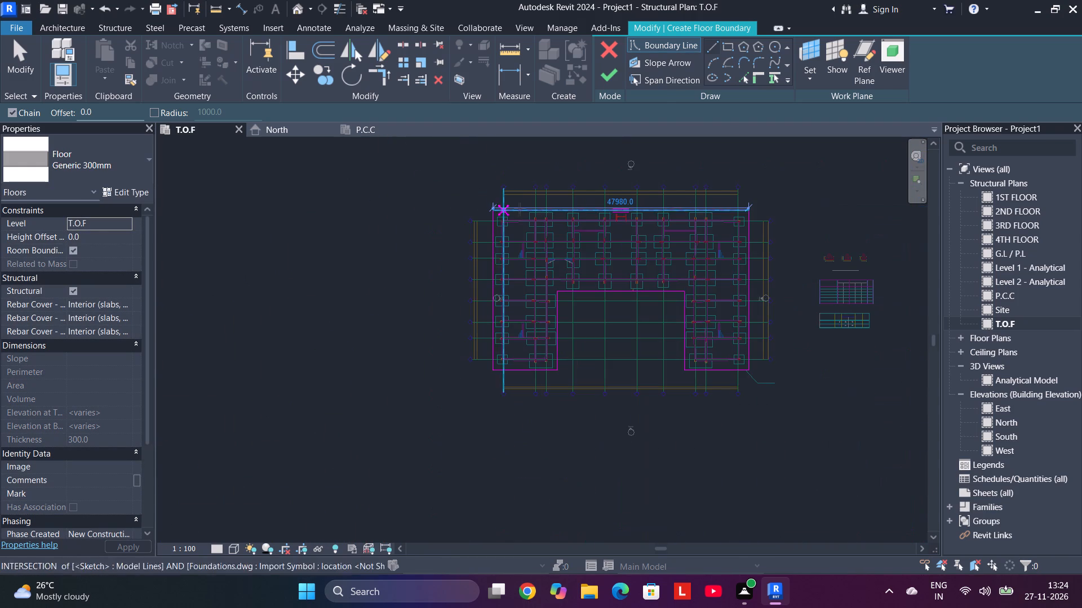
left_click(617, 76)
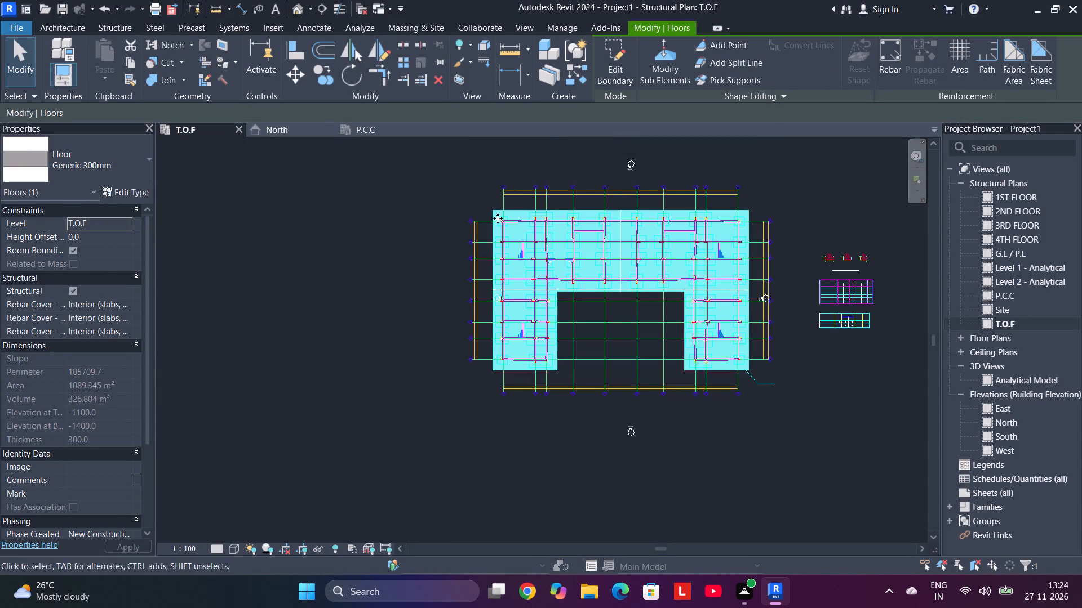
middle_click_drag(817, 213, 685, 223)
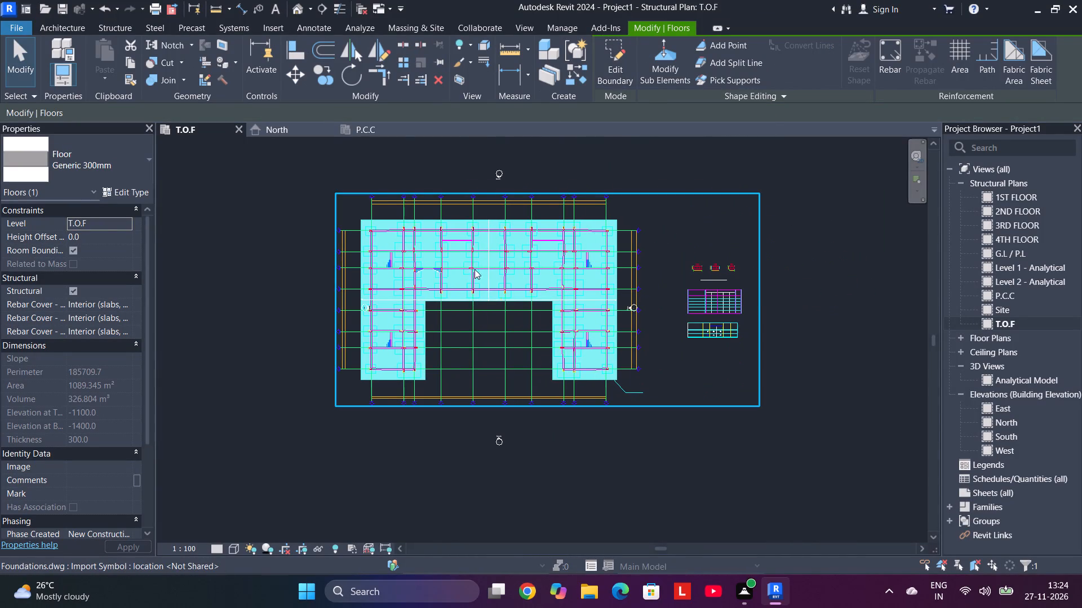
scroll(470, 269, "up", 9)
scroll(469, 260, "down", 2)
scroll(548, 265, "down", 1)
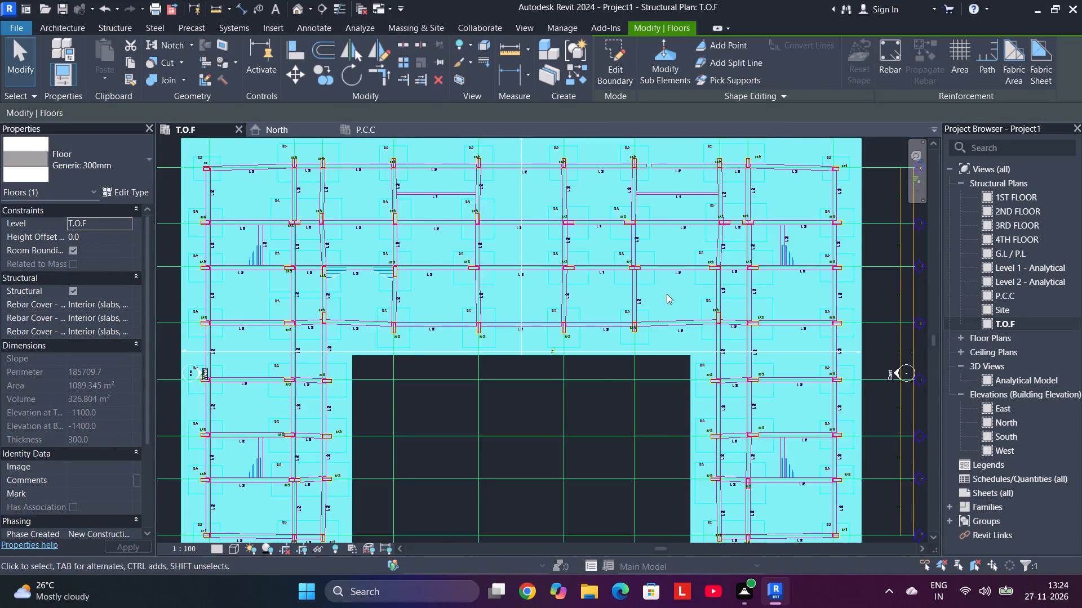
In the North elevation, copy the floor together with the CAD import and paste them aligned to level P.C.C.
left_click(280, 131)
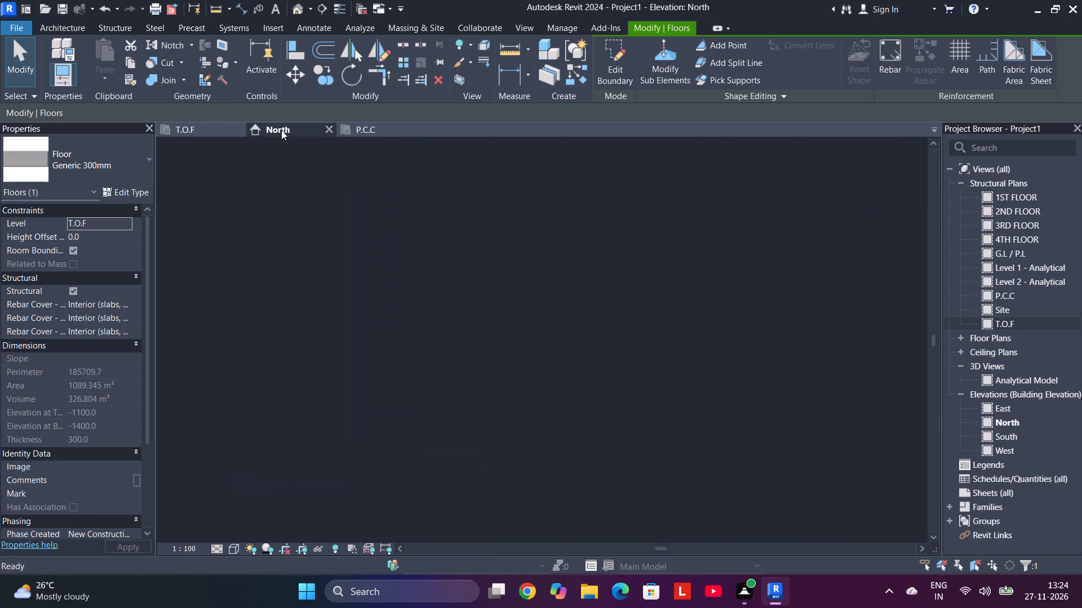
scroll(525, 444, "down", 2)
middle_click_drag(530, 440, 522, 198)
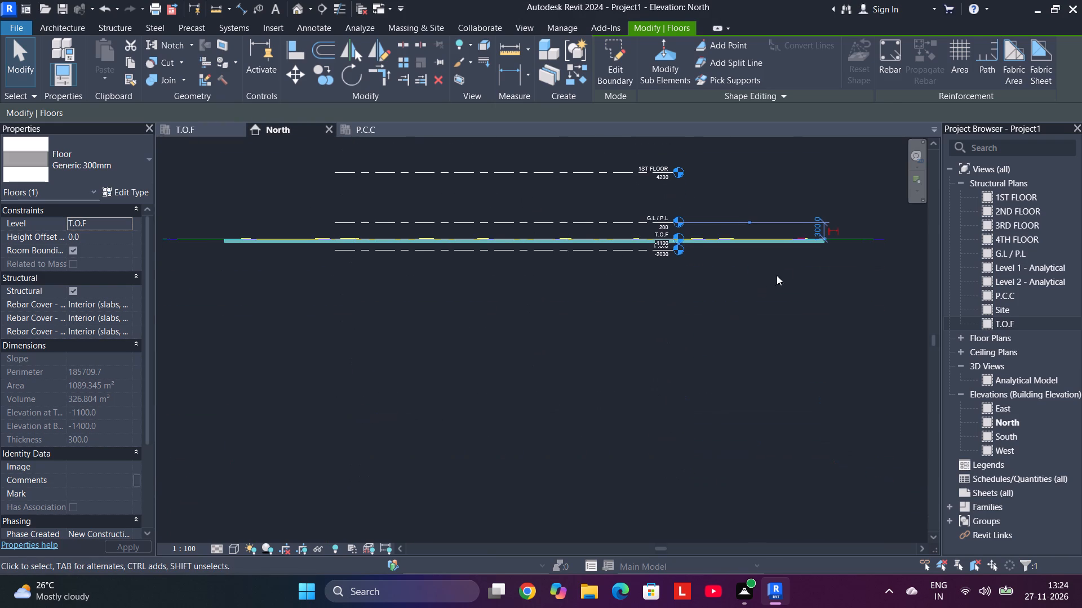
scroll(784, 269, "up", 5)
left_click(772, 276)
left_click_drag(779, 271, 709, 207)
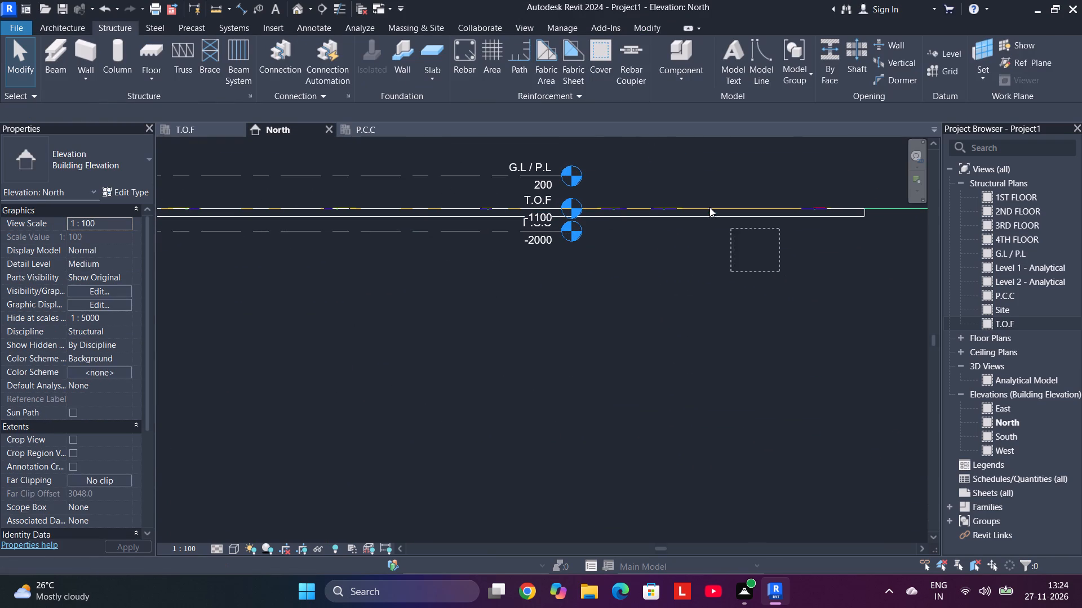
left_click_drag(709, 207, 700, 193)
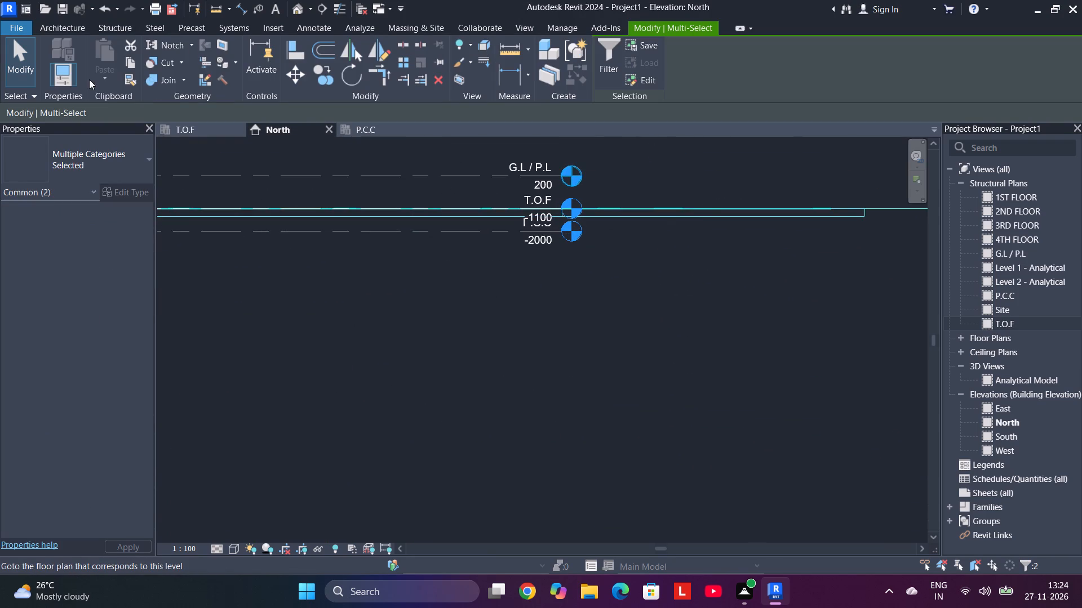
left_click(127, 59)
left_click(108, 80)
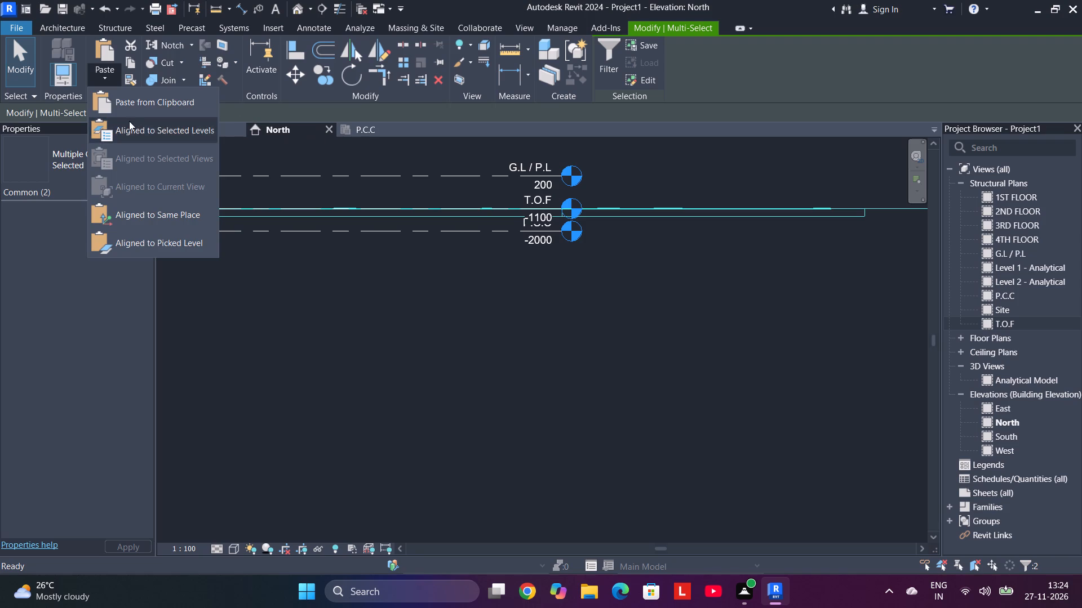
left_click_drag(129, 121, 141, 127)
left_click(693, 260)
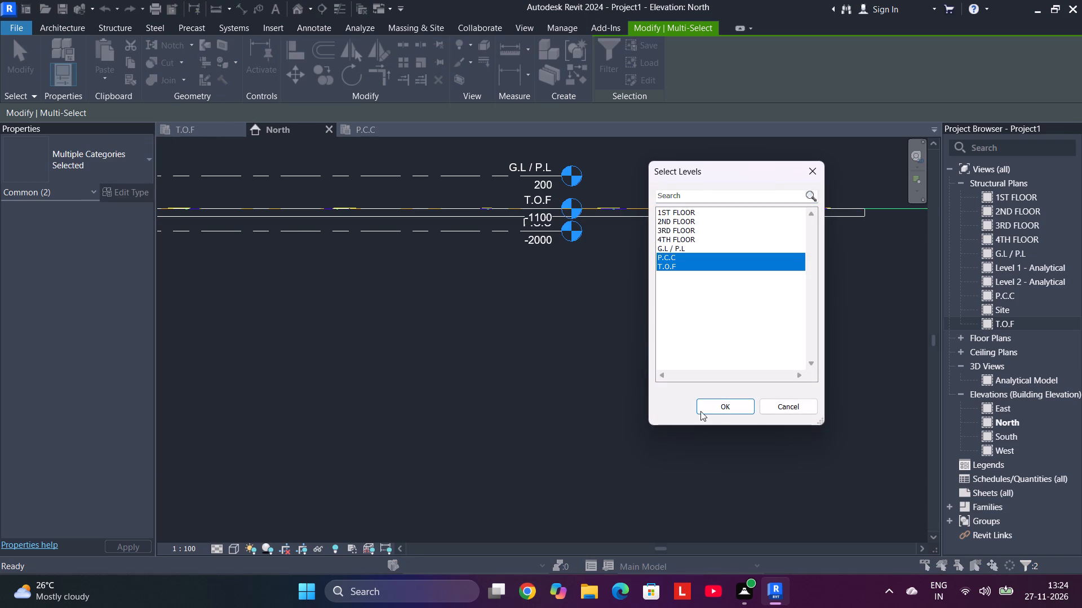
left_click(677, 256)
left_click_drag(721, 407, 696, 396)
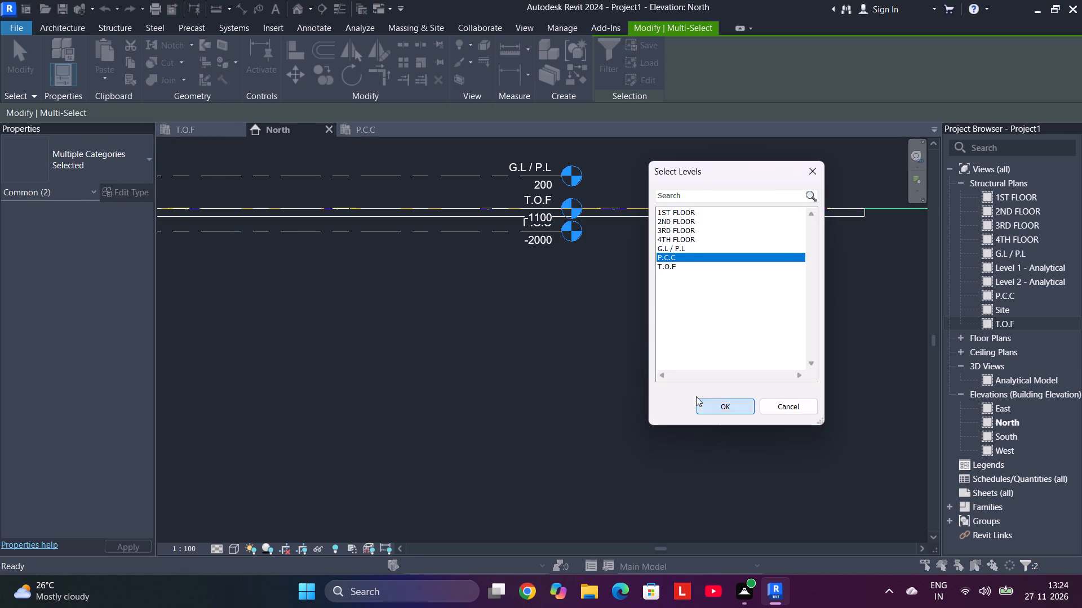
left_click_drag(696, 396, 705, 399)
left_click(793, 191)
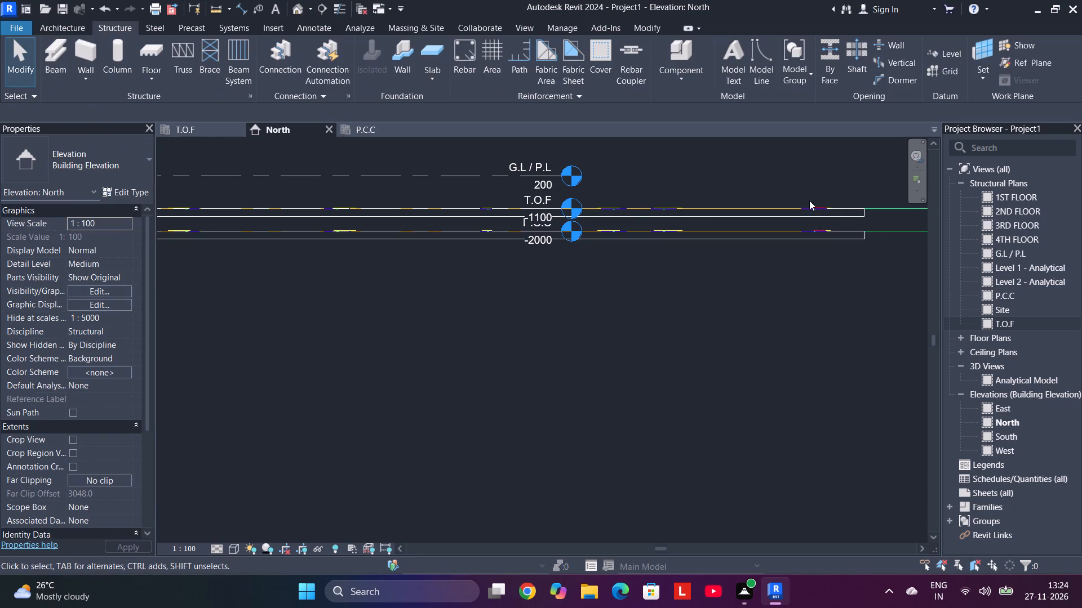
Delete the pasted CAD import at P.C.C and the original floor at T.O.F.
left_click(867, 216)
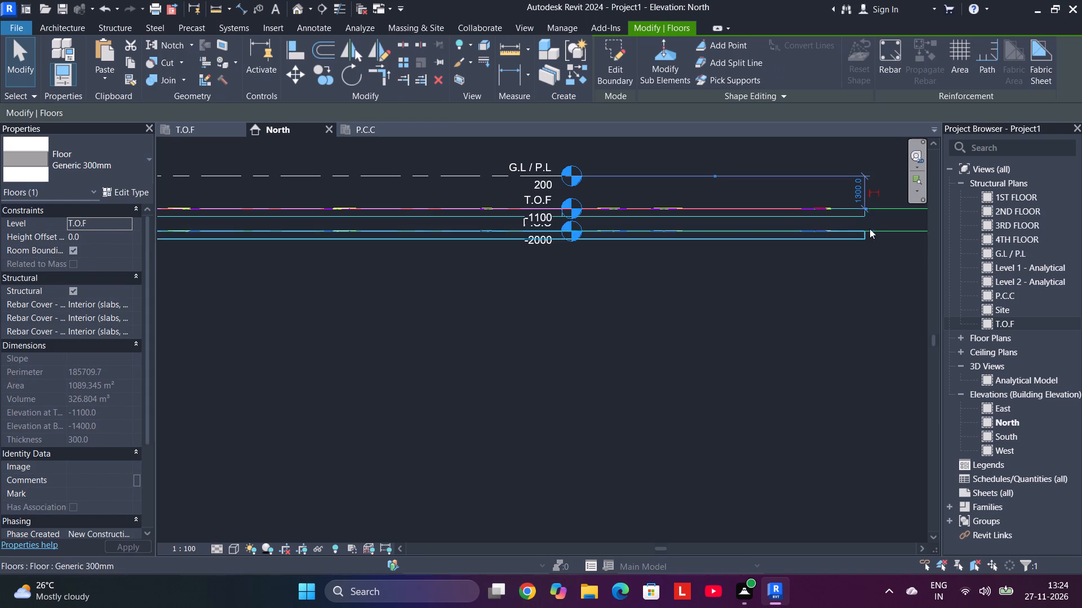
left_click(871, 222)
left_click(871, 263)
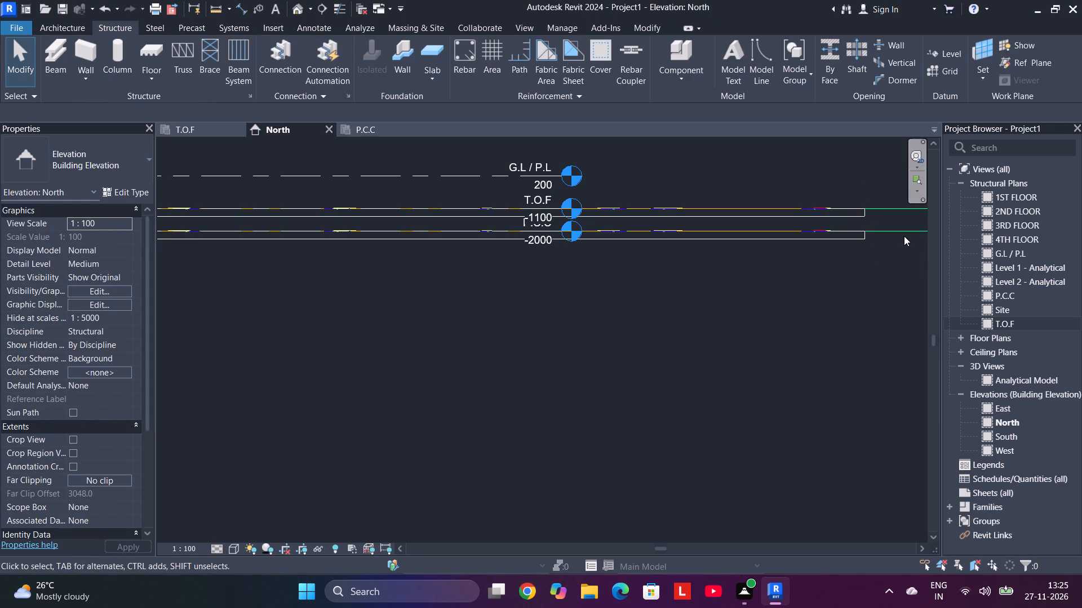
left_click(903, 234)
key("Delete")
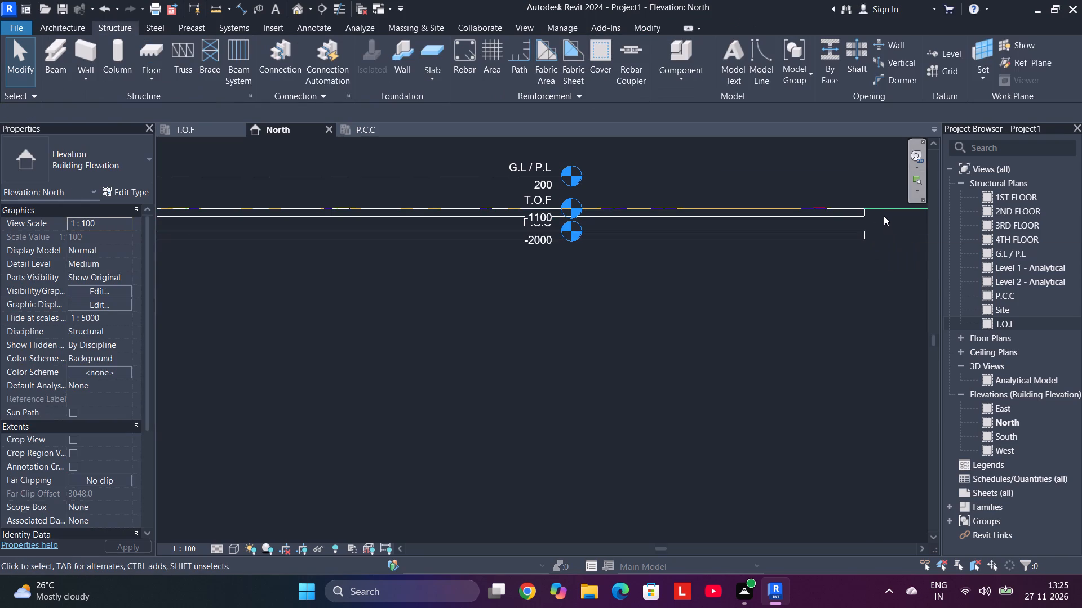
left_click(863, 217)
key("Delete")
Extend the headless ends of the level lines outward past the adjacent edge of the P.C.C slab.
scroll(398, 182, "down", 4)
middle_click_drag(368, 316, 726, 391)
scroll(440, 257, "up", 4)
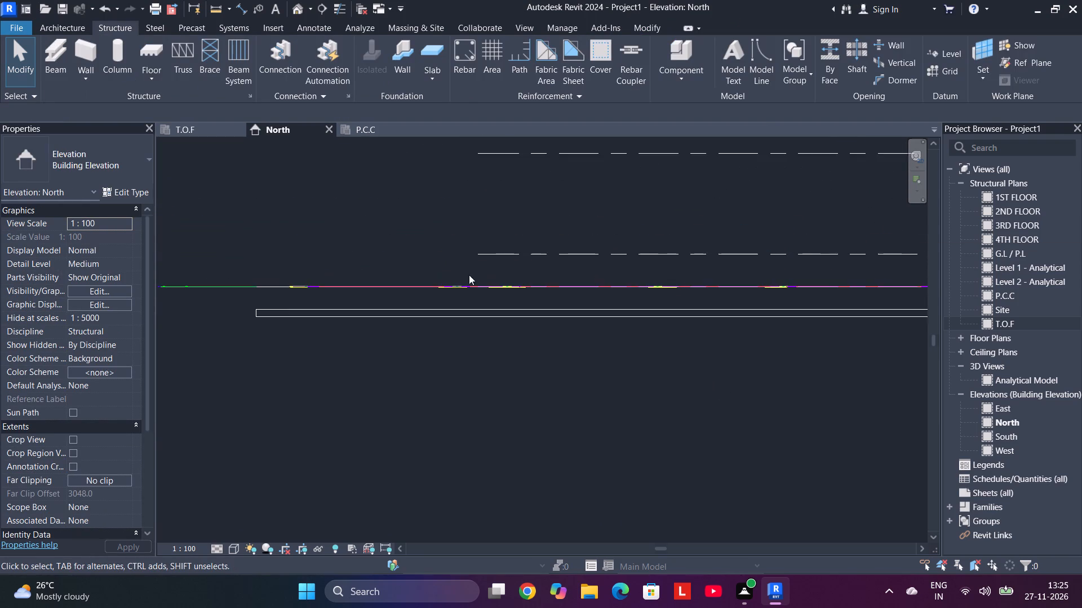
scroll(475, 276, "down", 4)
left_click(500, 266)
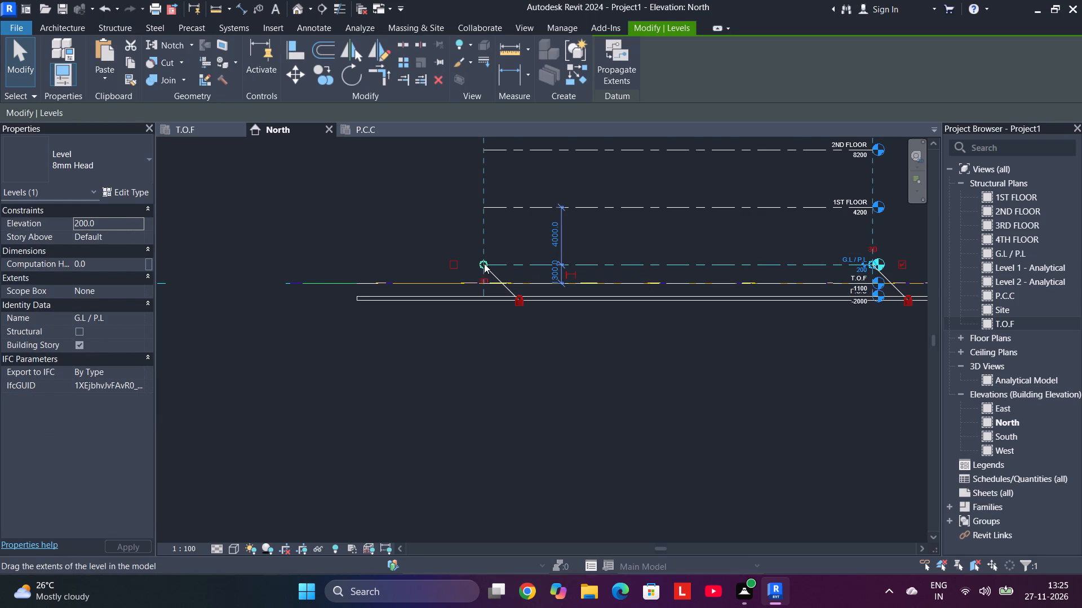
left_click_drag(484, 263, 299, 256)
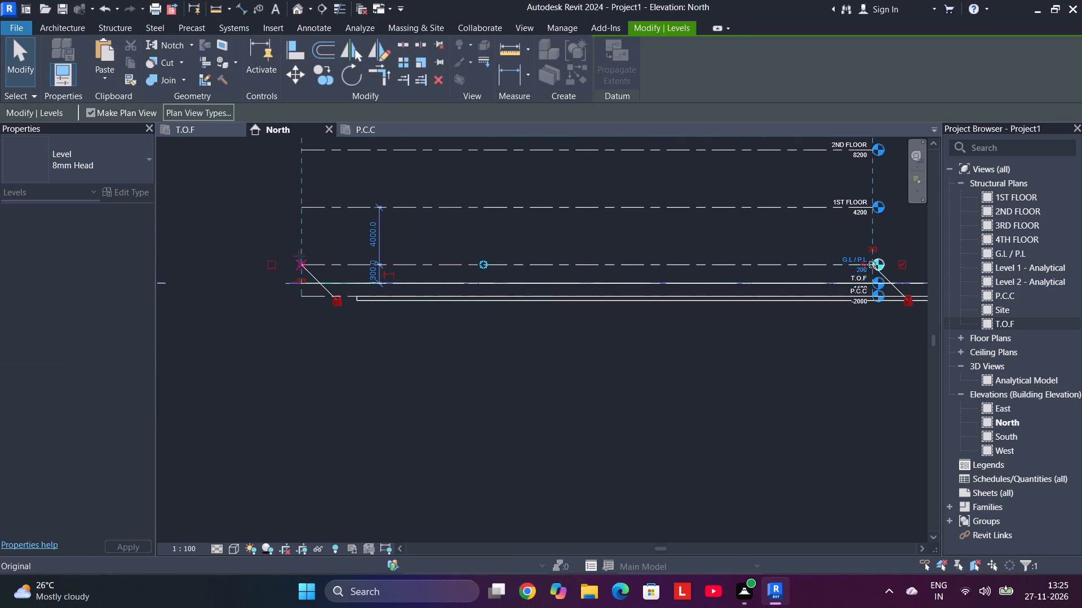
left_click_drag(299, 256, 337, 260)
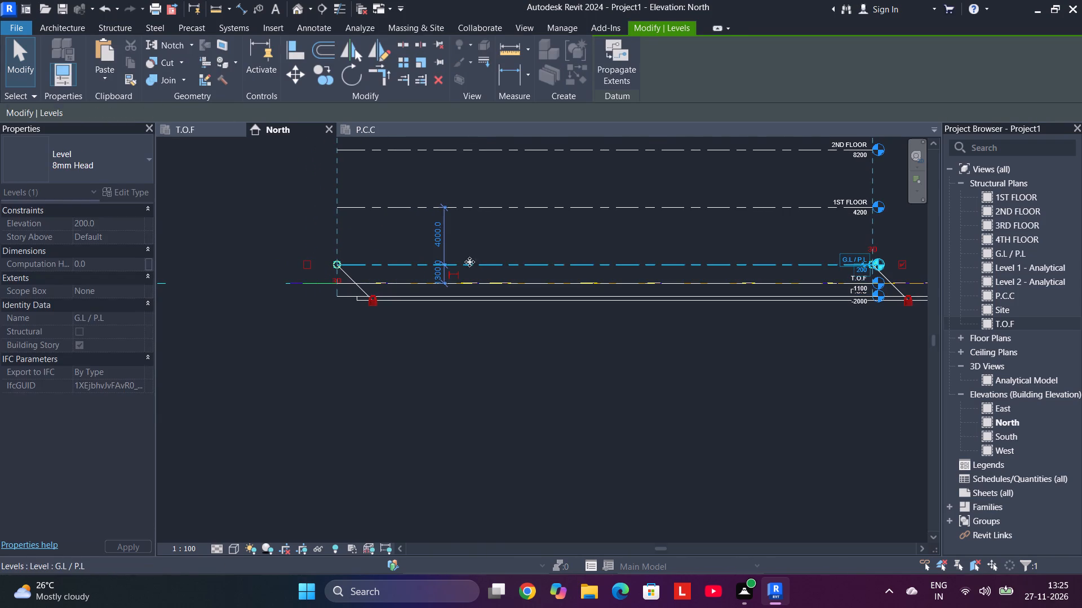
Extend the level-head ends of the level lines out to the far edge of the P.C.C slab.
middle_click_drag(649, 239, 387, 211)
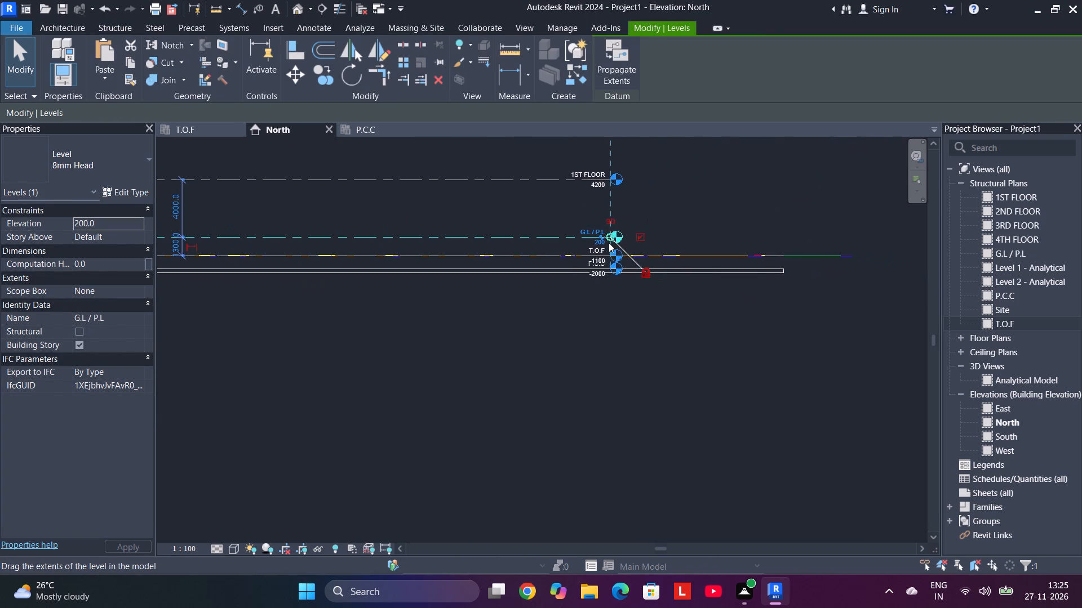
scroll(609, 243, "up", 8)
left_click_drag(613, 230, 744, 246)
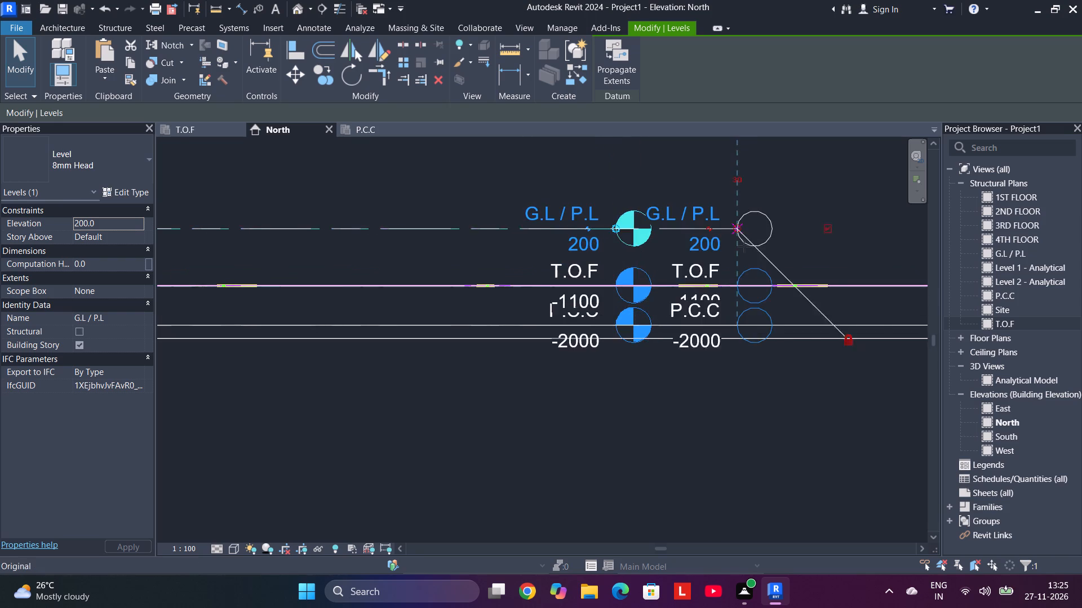
left_click_drag(744, 246, 779, 252)
scroll(780, 252, "down", 5)
middle_click_drag(780, 252, 556, 236)
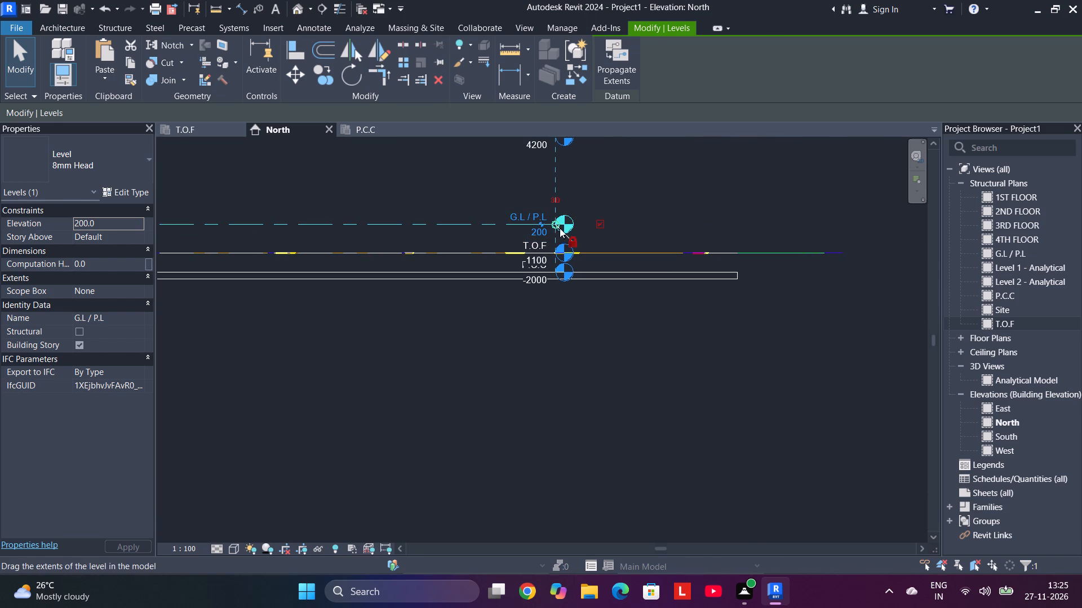
left_click_drag(556, 223, 737, 241)
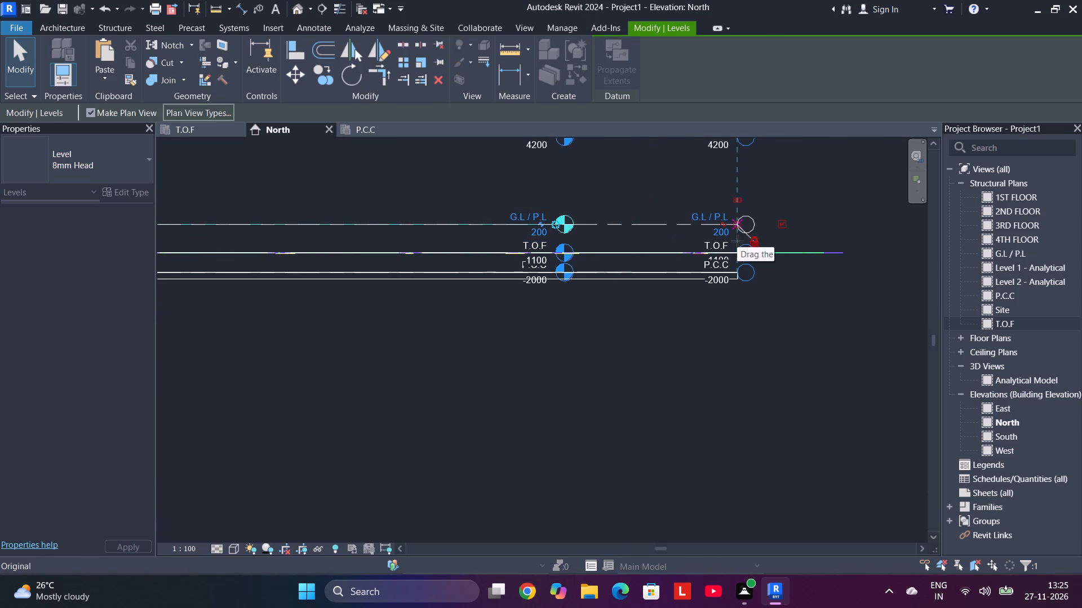
left_click_drag(737, 241, 738, 241)
left_click(396, 396)
Examine the extended level lines from P.C.C to 4TH FLOOR against the slab in the North elevation.
scroll(393, 372, "down", 4)
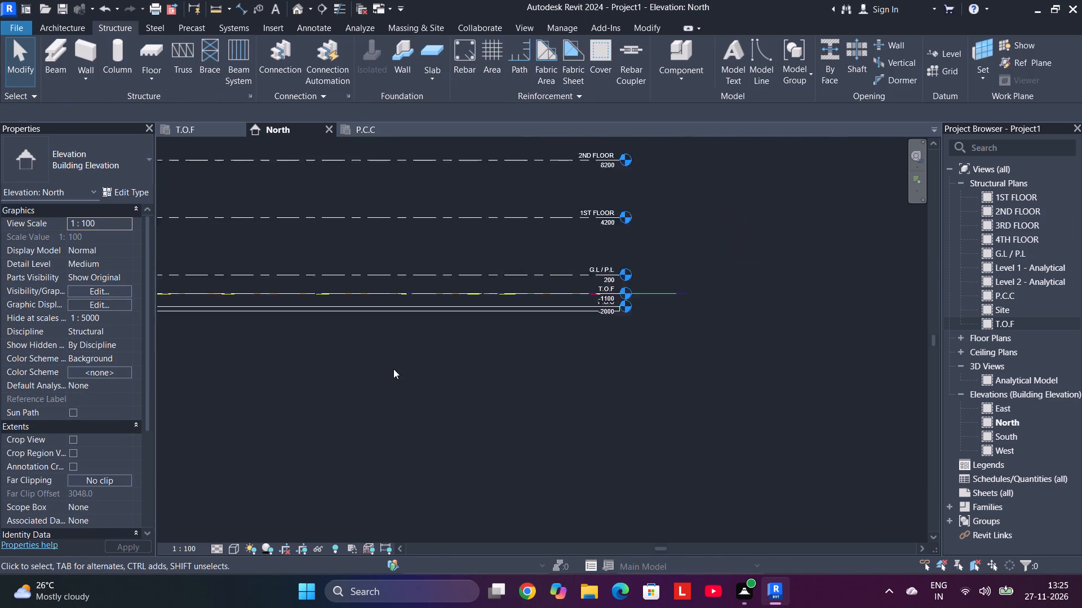
scroll(393, 364, "down", 2)
middle_click_drag(393, 362, 632, 377)
middle_click_drag(632, 377, 582, 386)
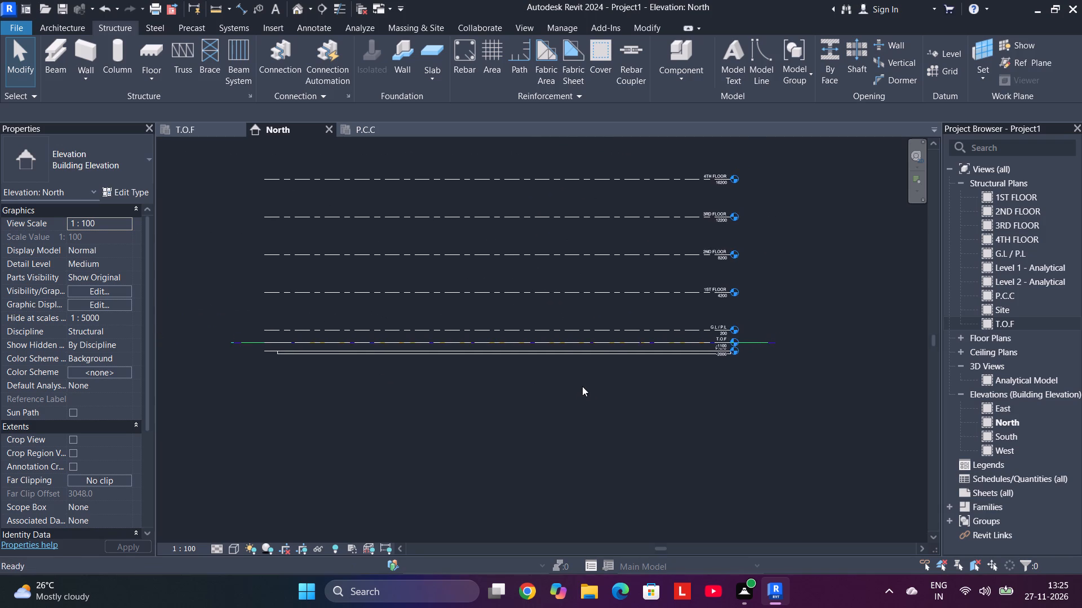
scroll(582, 386, "up", 3)
middle_click_drag(582, 387, 585, 424)
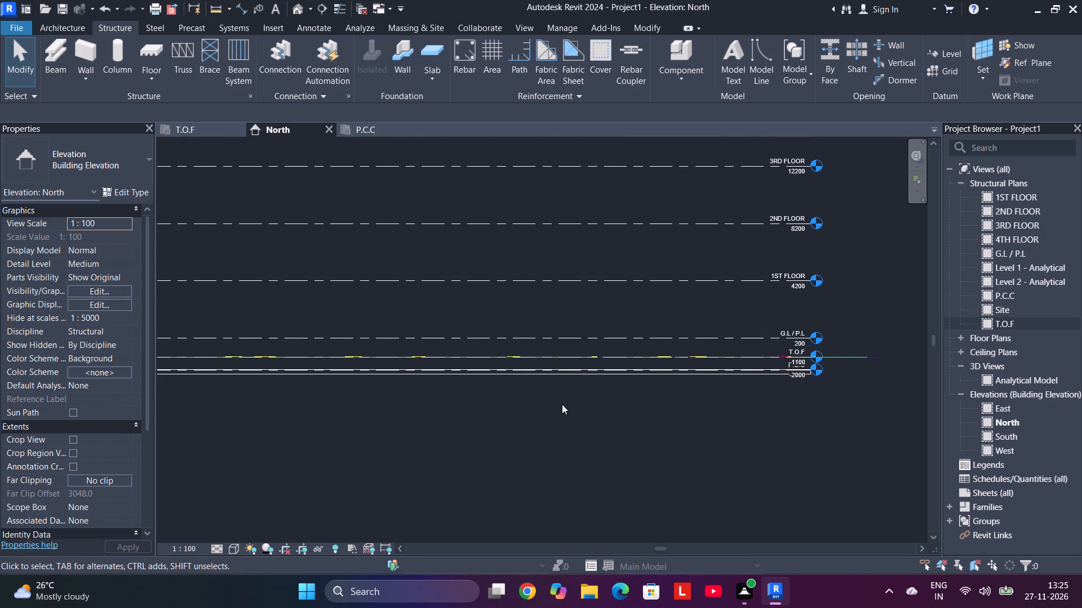
middle_click_drag(556, 405, 661, 474)
middle_click_drag(659, 472, 658, 472)
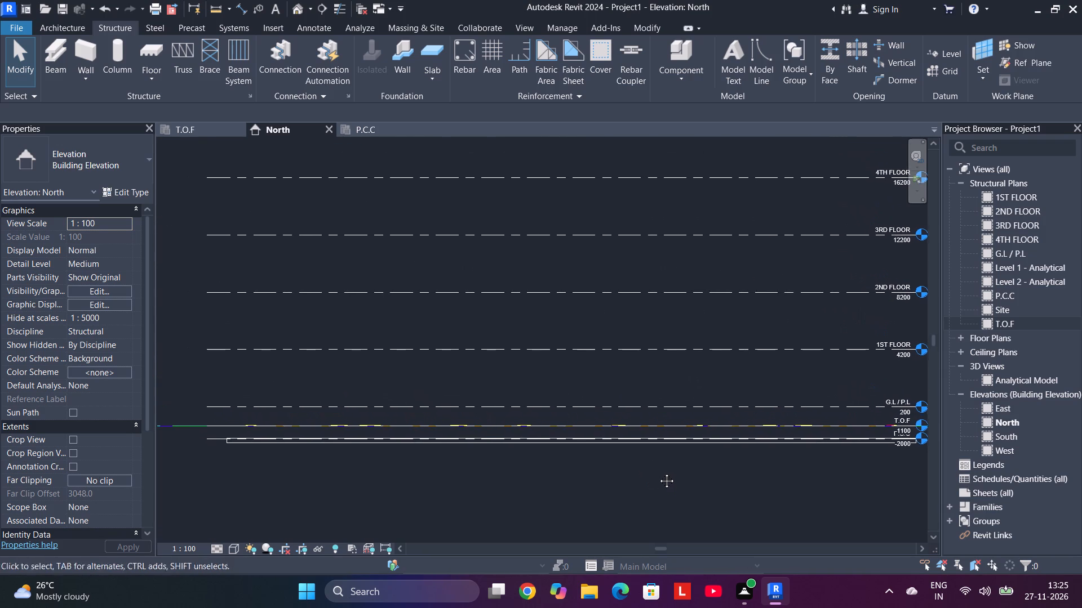
middle_click_drag(658, 472, 631, 473)
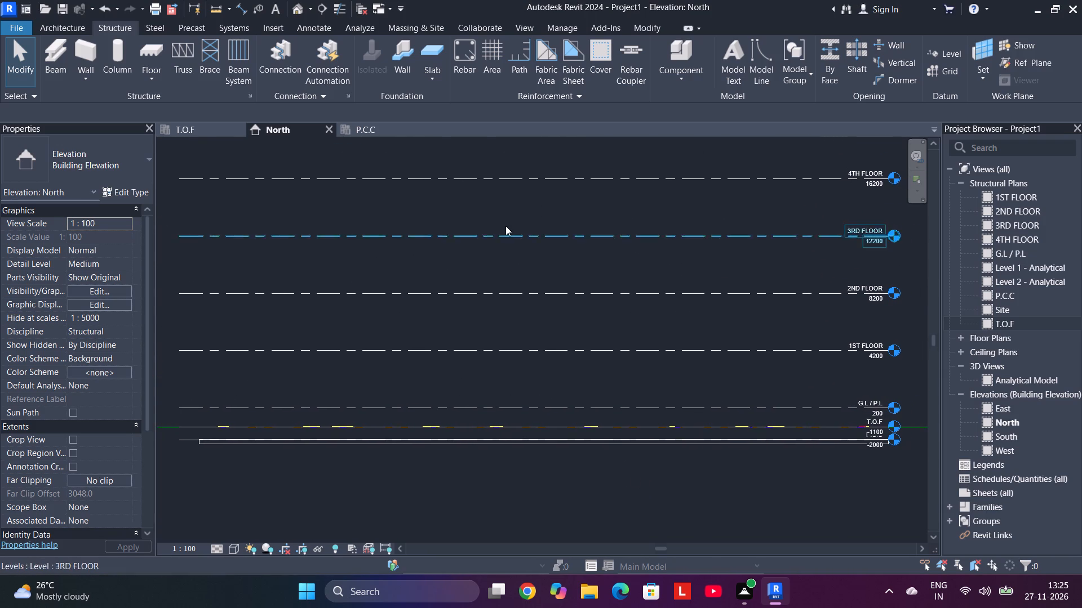
In the T.O.F plan, place a linear dimension across the width of footing R1, above its outline.
left_click(199, 126)
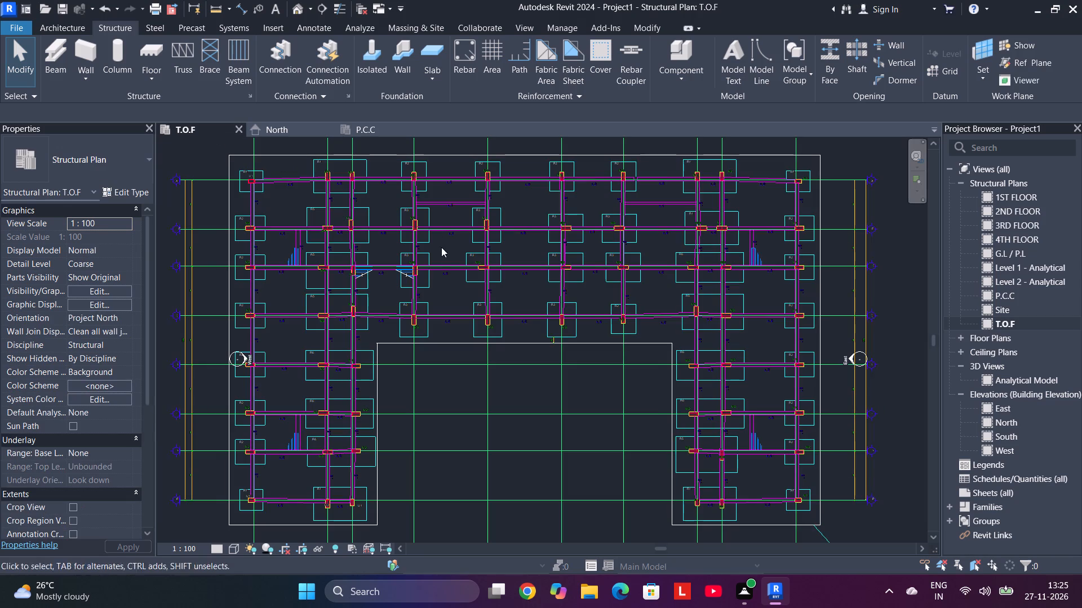
scroll(592, 423, "down", 2)
scroll(429, 296, "up", 1)
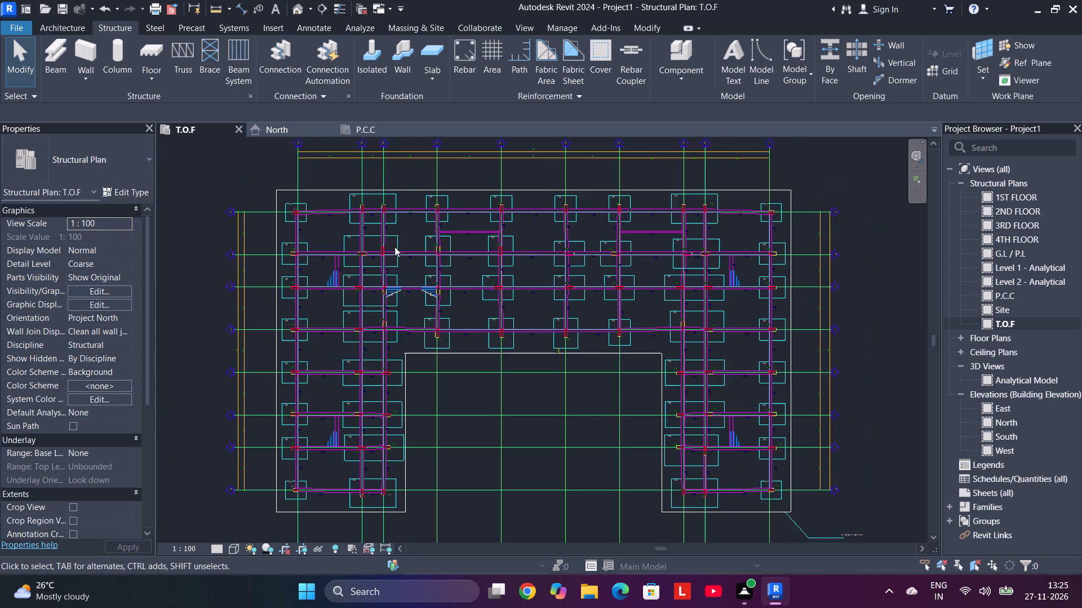
scroll(296, 215, "up", 12)
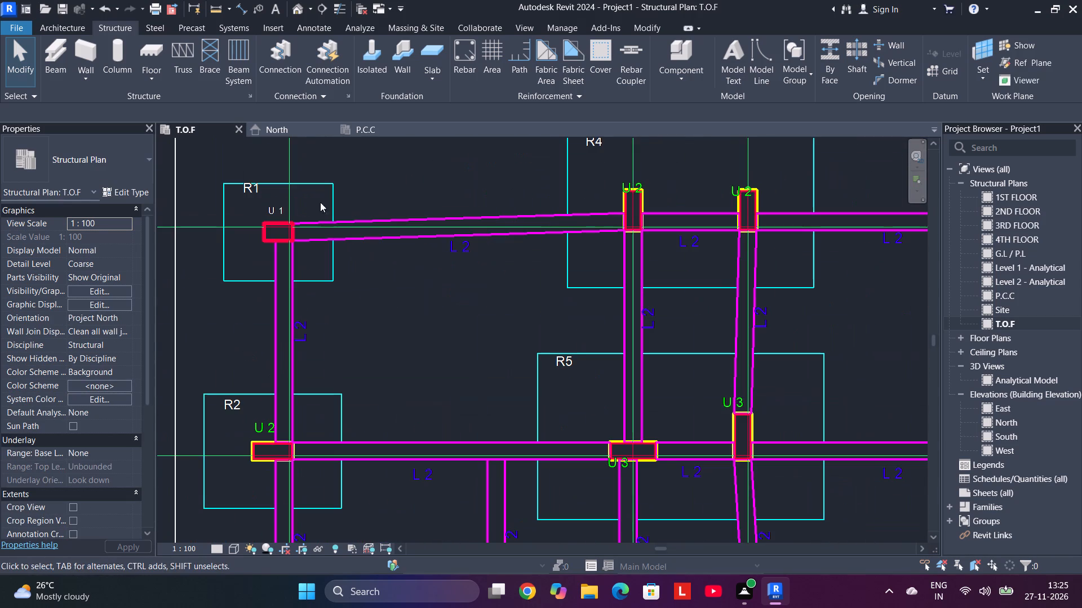
middle_click_drag(373, 198, 482, 235)
scroll(482, 232, "up", 1)
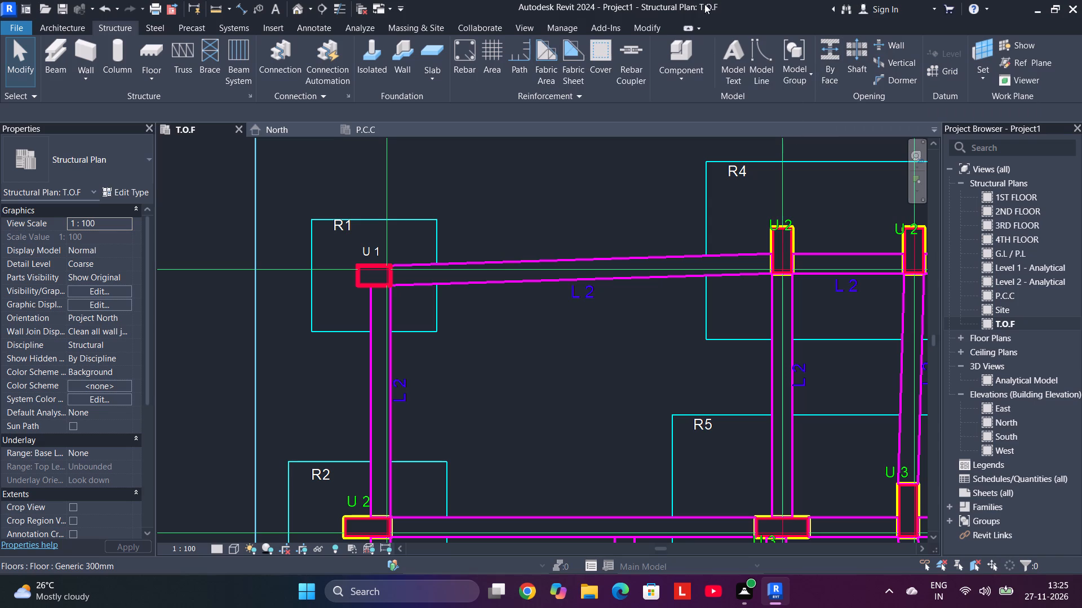
left_click(648, 20)
left_click(648, 23)
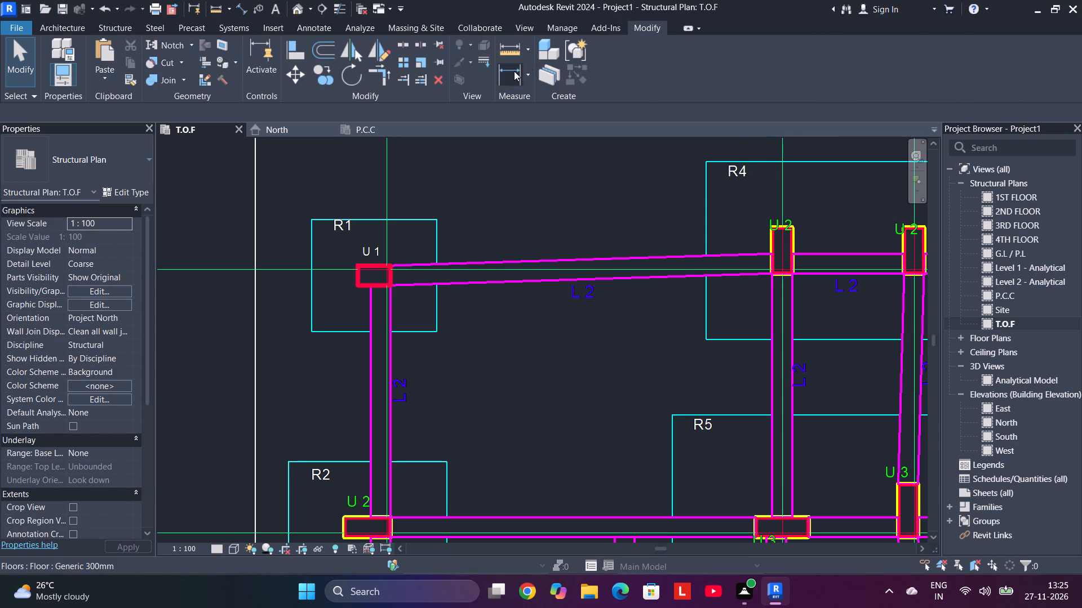
left_click(509, 71)
left_click(309, 217)
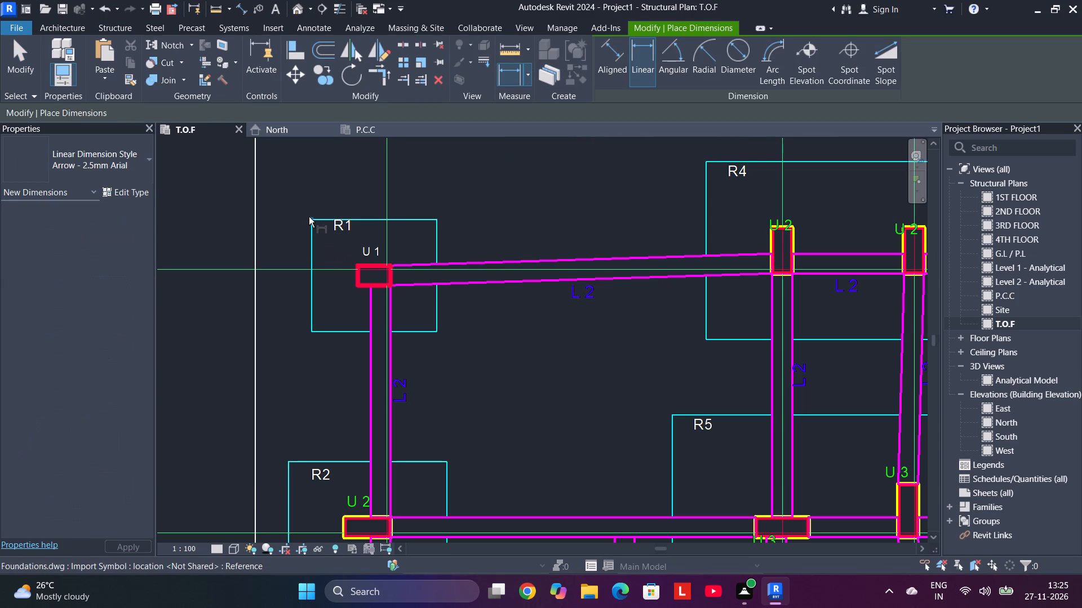
left_click(437, 220)
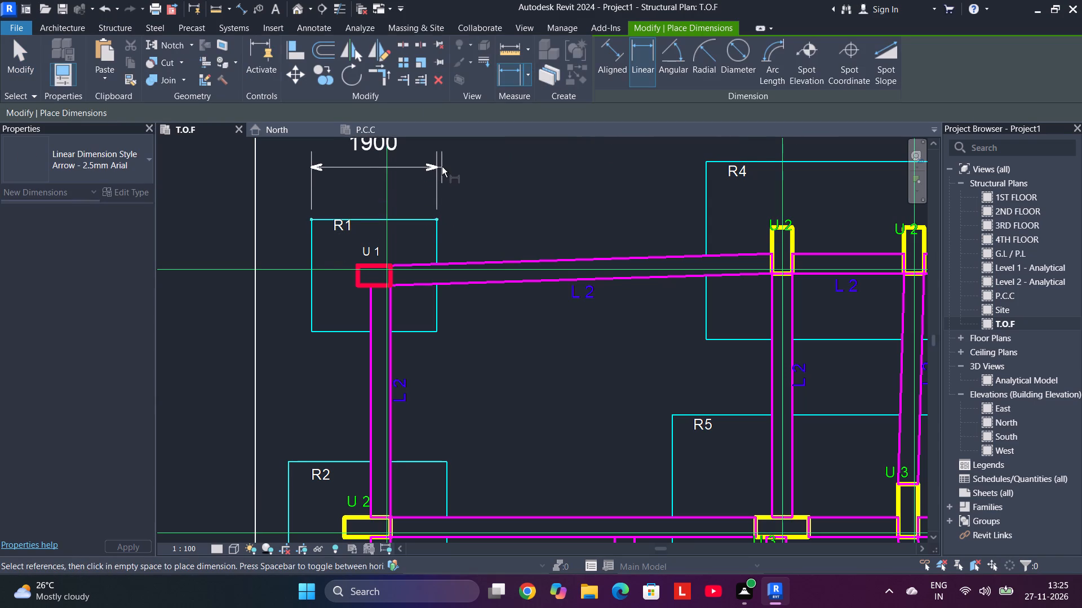
left_click(442, 166)
Place a linear dimension for the depth of footing R1, to the right of its outline.
left_click(433, 220)
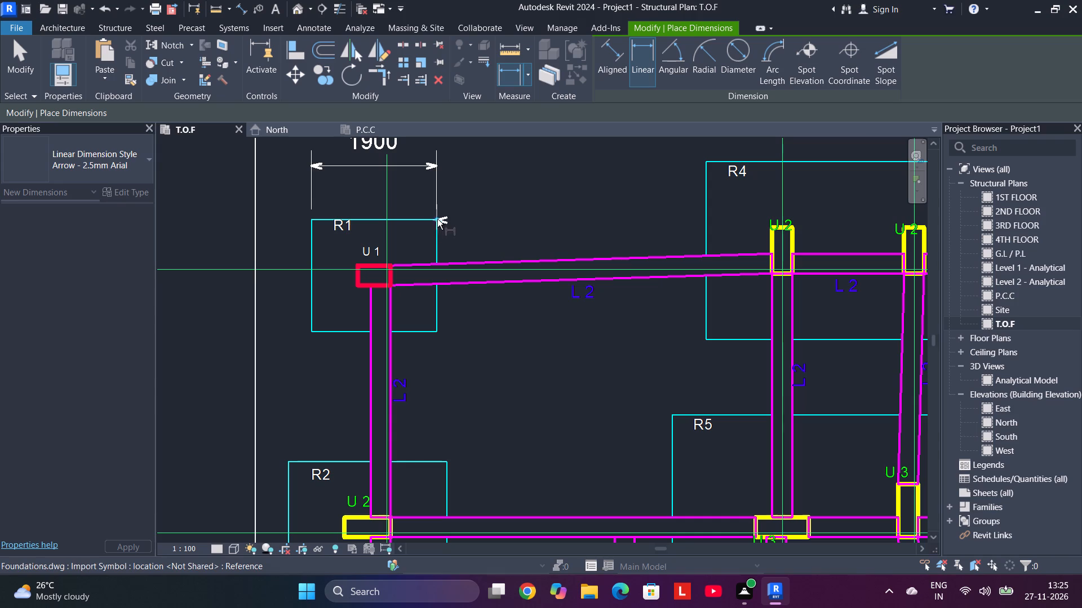
left_click(435, 333)
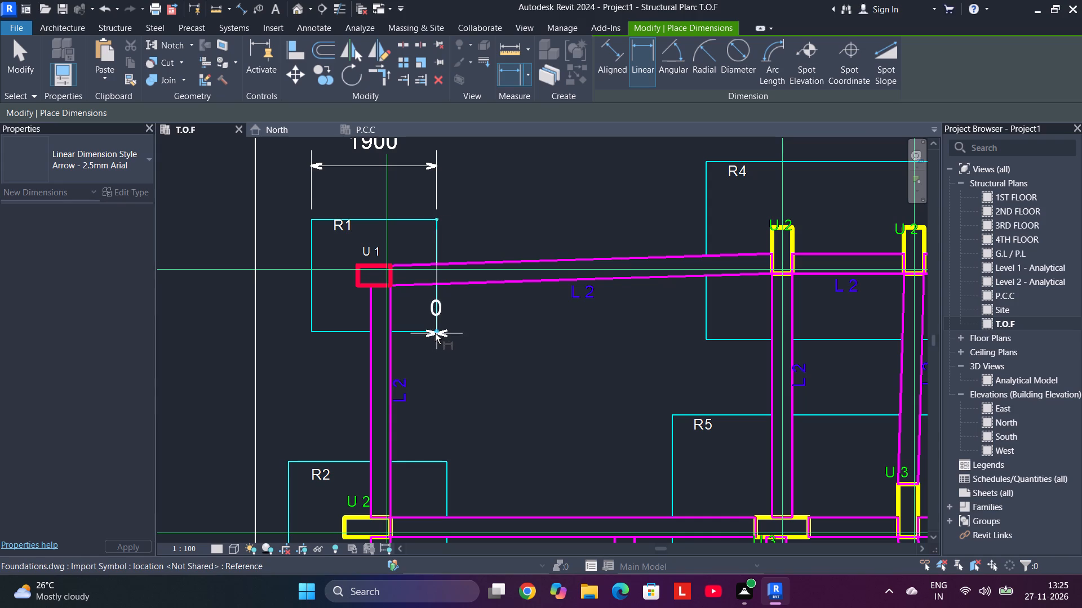
left_click(610, 330)
Add linear dimensions to footing R4: its width below the outline and its depth to the right.
scroll(652, 272, "down", 6)
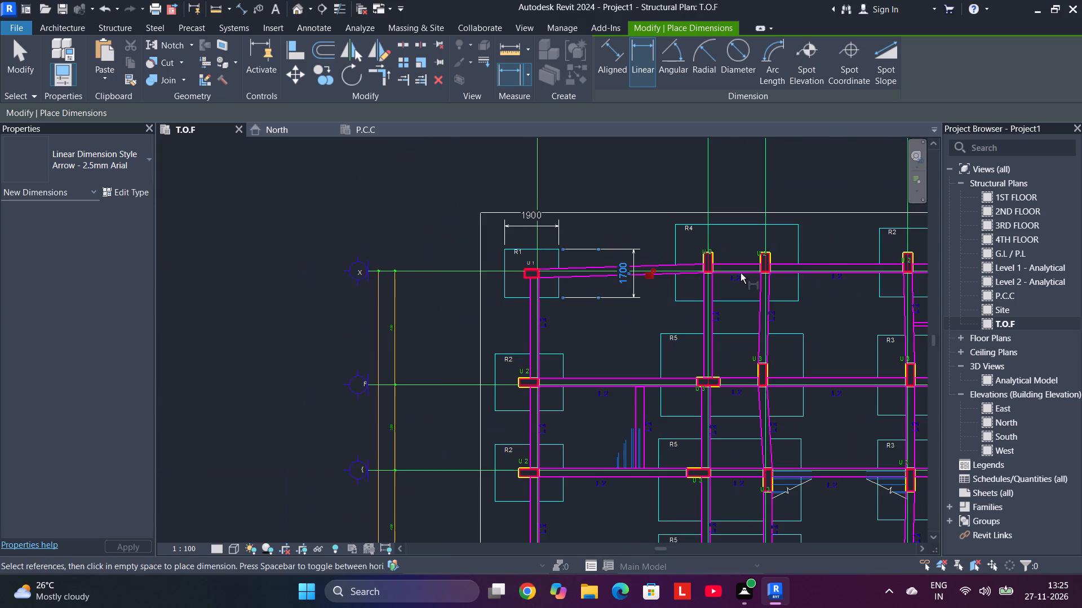
middle_click_drag(740, 273, 493, 283)
middle_click(493, 283)
scroll(449, 346, "up", 5)
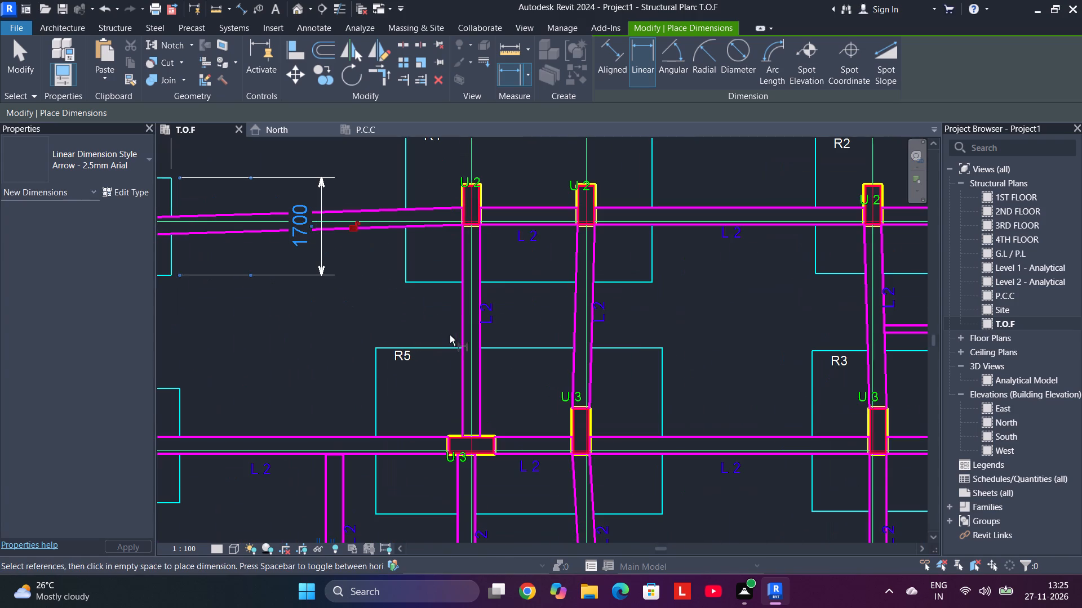
left_click(410, 284)
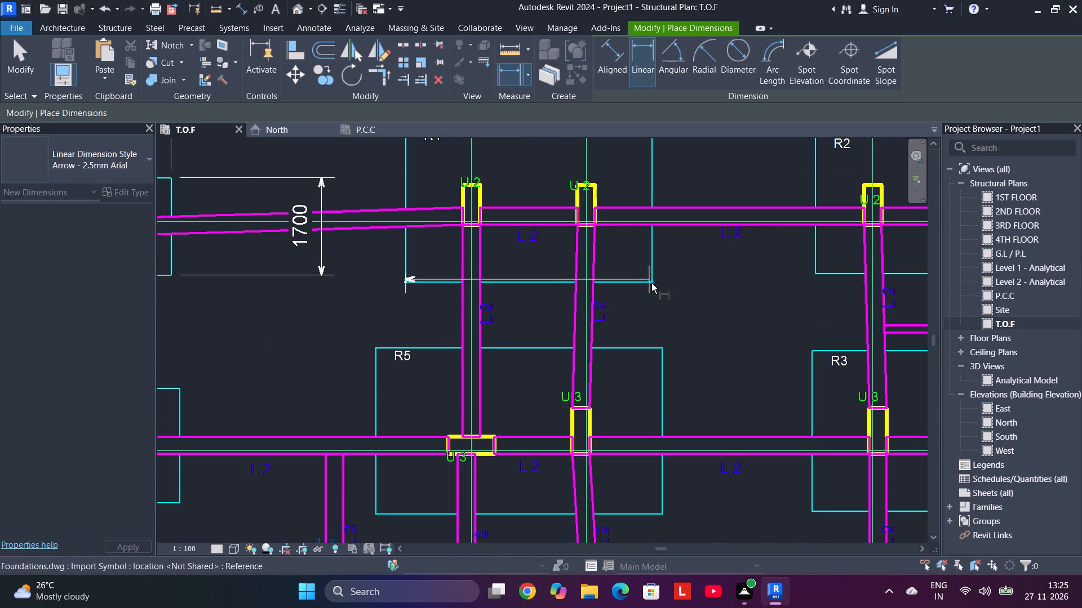
left_click(653, 284)
left_click(653, 319)
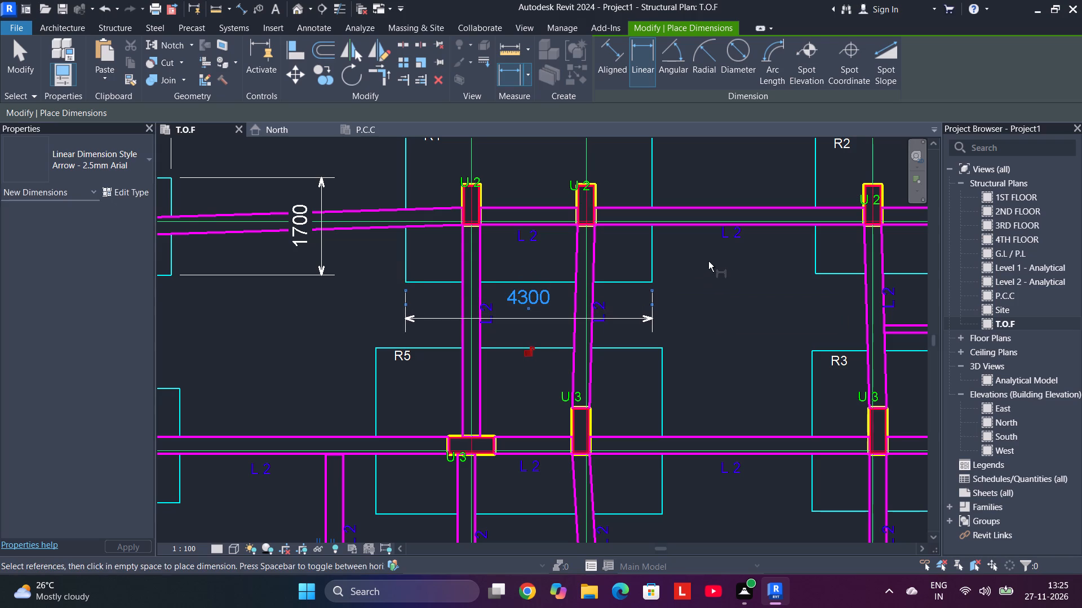
middle_click_drag(709, 261, 691, 421)
left_click(637, 283)
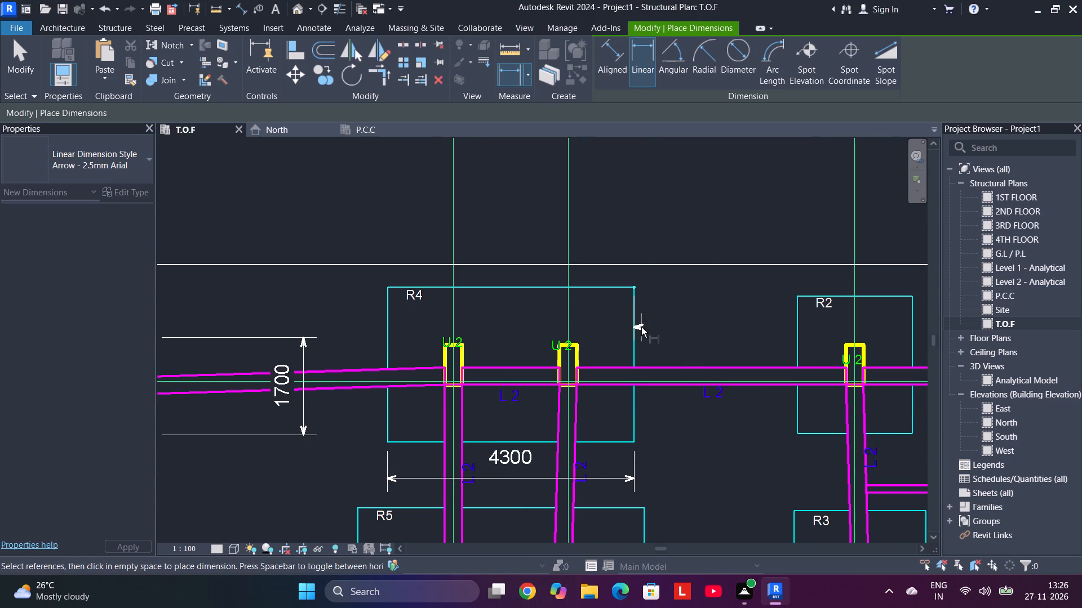
middle_click_drag(645, 423, 642, 347)
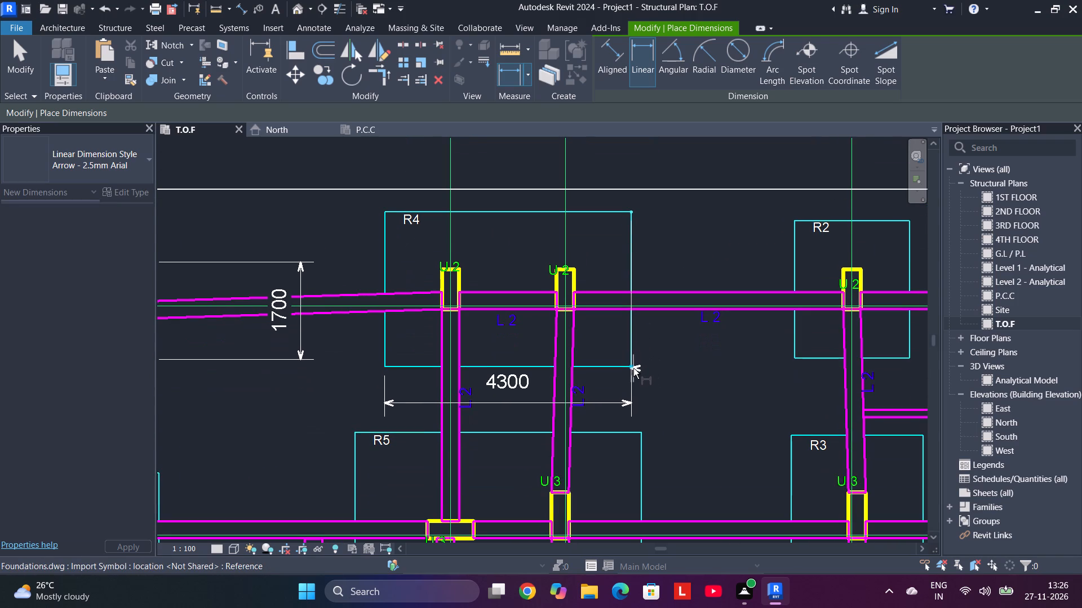
left_click(633, 367)
left_click(713, 347)
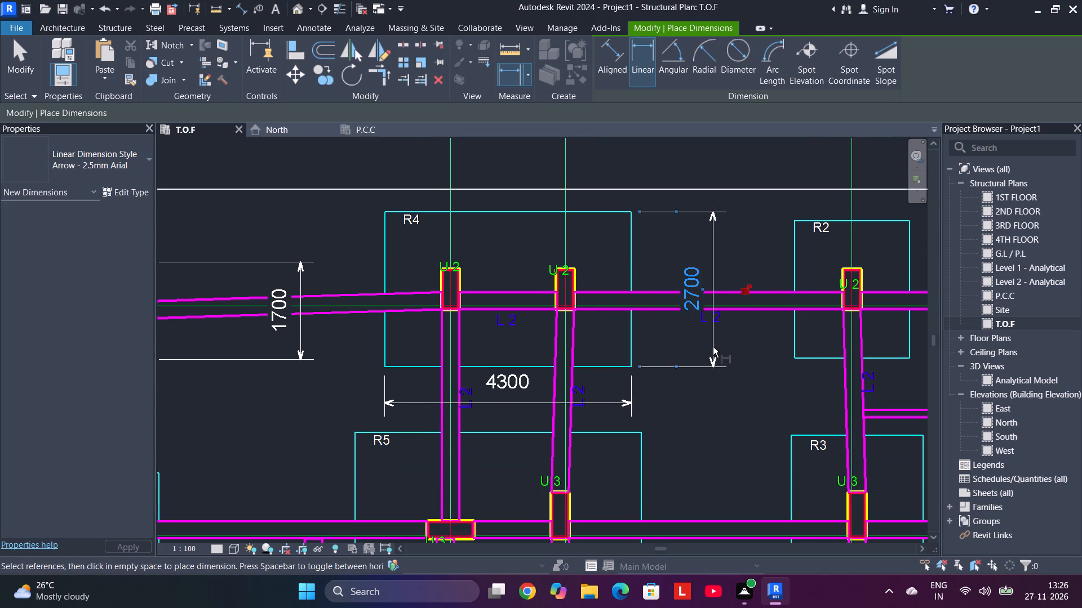
Add linear dimensions to the R2 footing below R1: its width above the outline and its depth to the right.
scroll(713, 347, "down", 6)
middle_click_drag(486, 440, 531, 330)
scroll(498, 311, "up", 9)
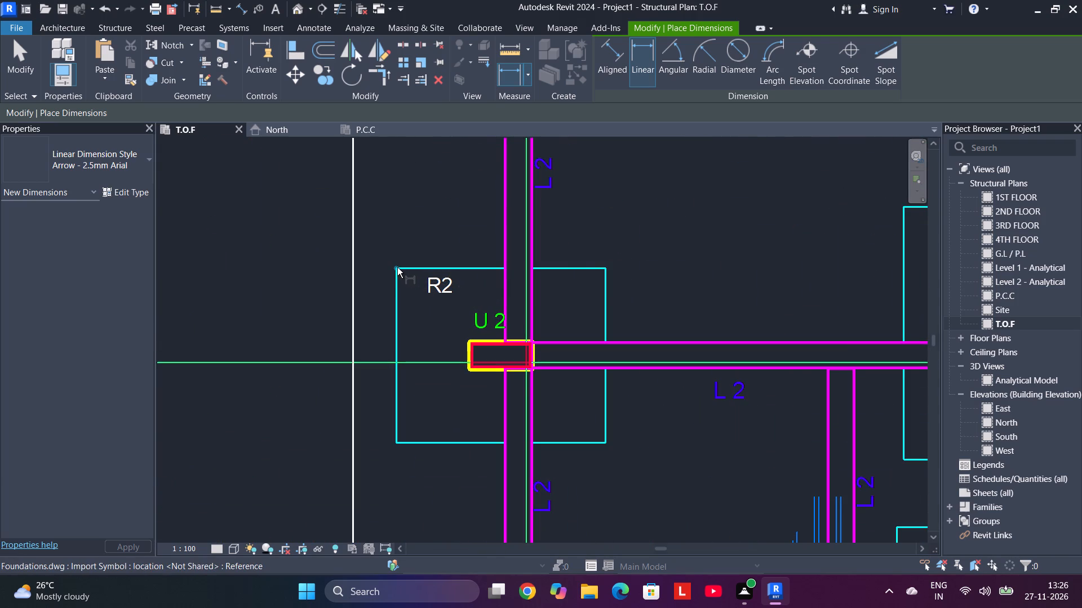
left_click(397, 267)
left_click(606, 269)
left_click(609, 218)
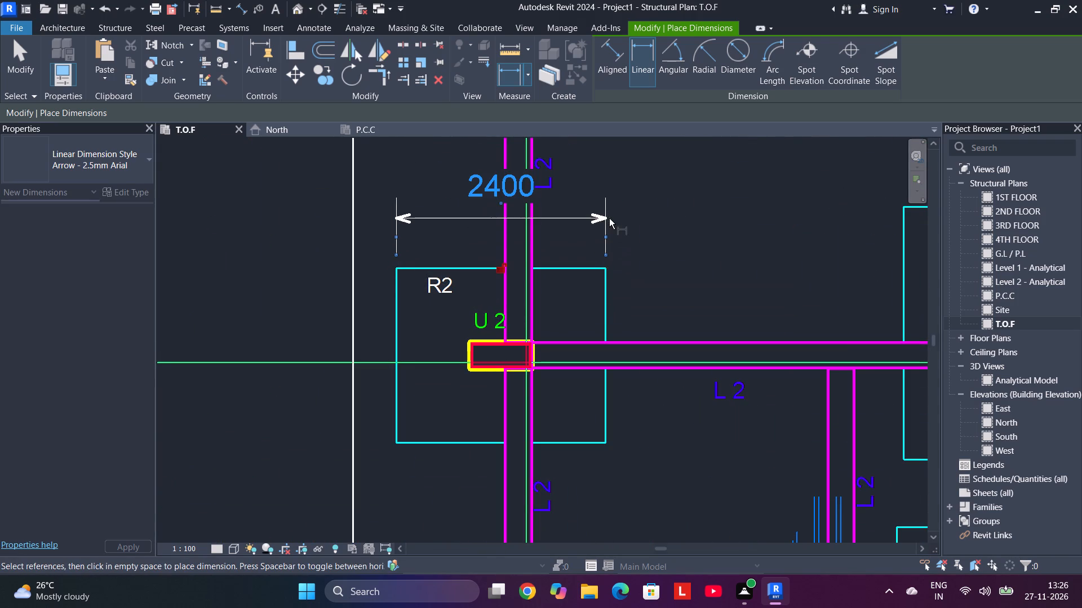
left_click(603, 269)
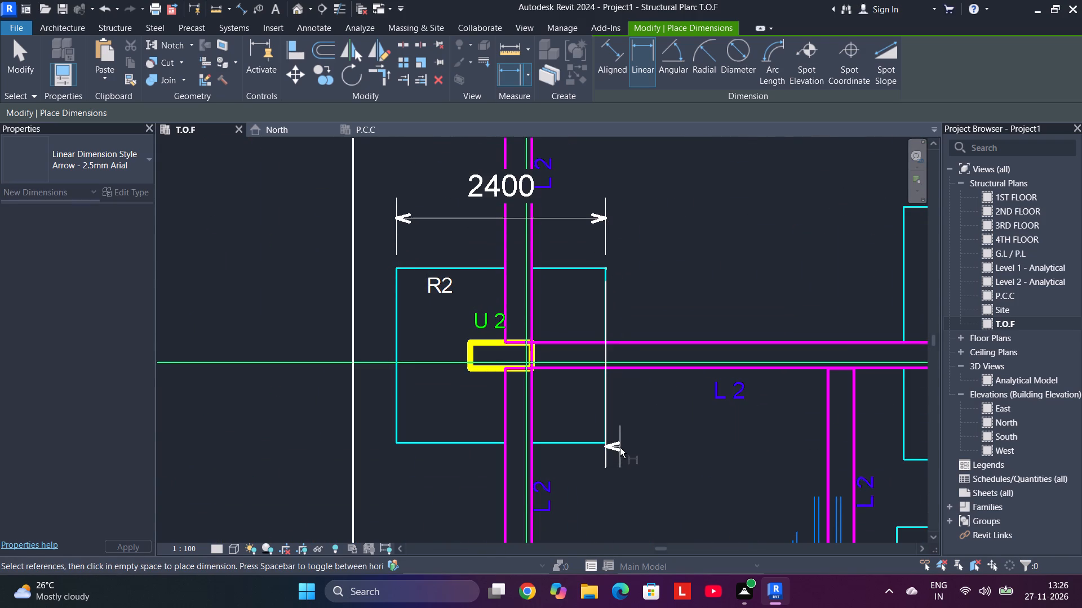
left_click(602, 440)
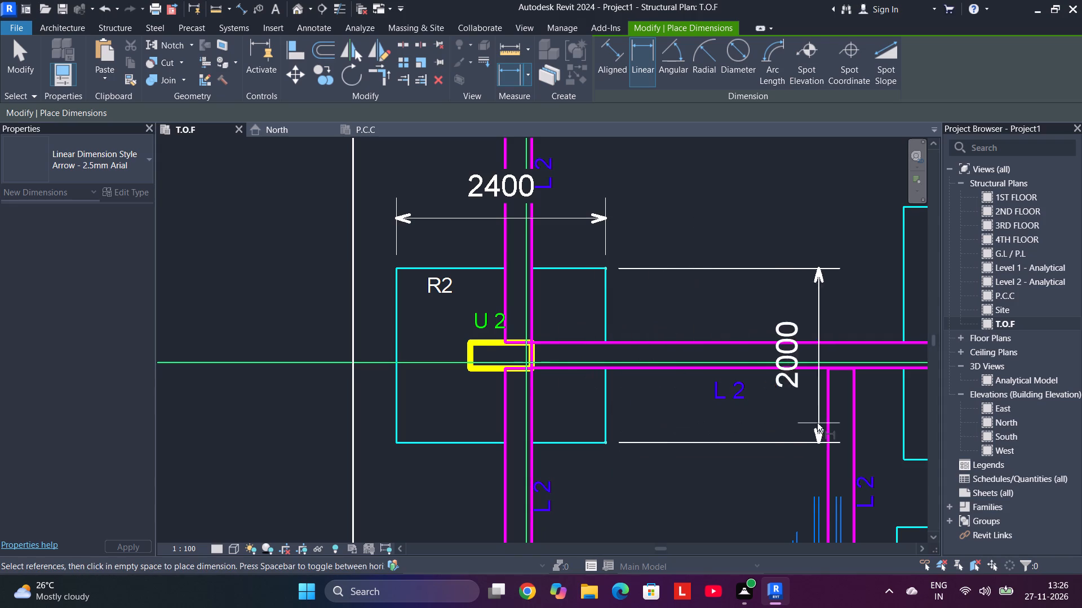
left_click(773, 419)
Add linear dimensions to the R5 footing directly below R4: its width below the outline and its depth to the right.
scroll(774, 410, "down", 8)
middle_click_drag(774, 408, 425, 329)
middle_click(424, 329)
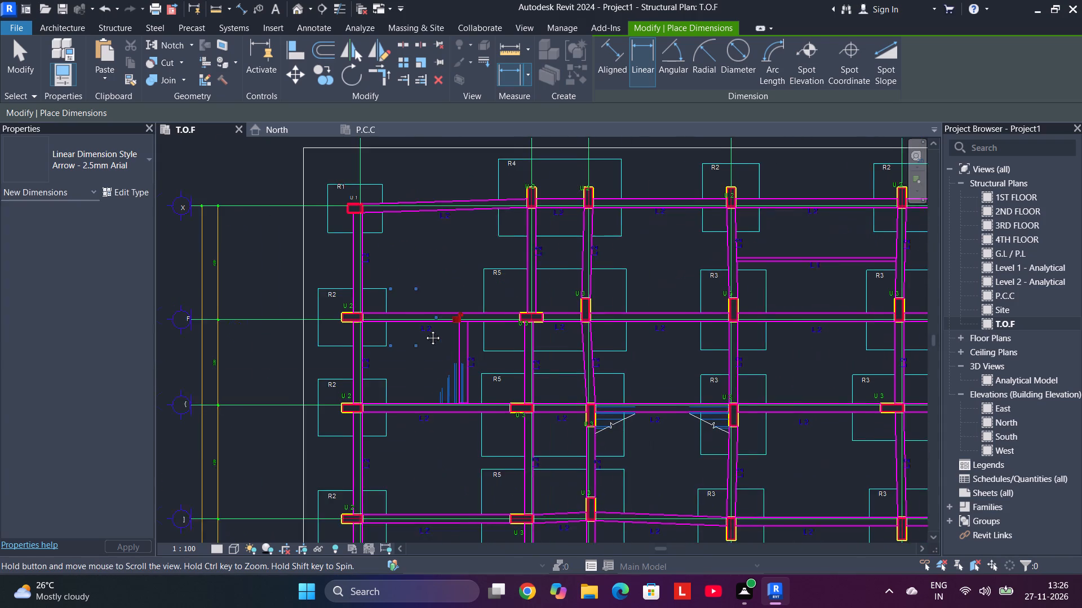
scroll(475, 356, "up", 5)
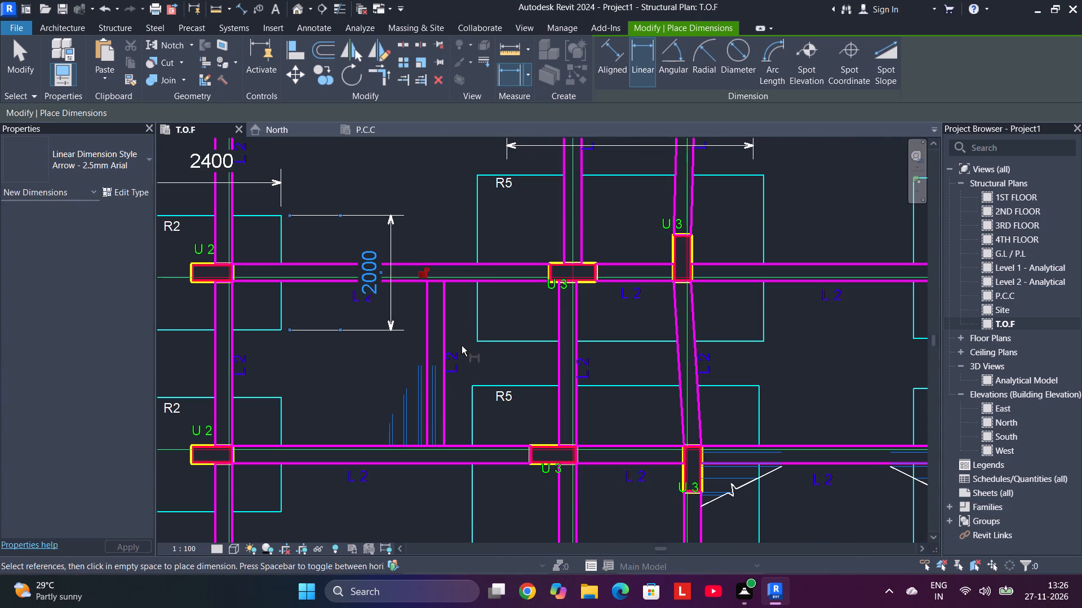
left_click(477, 340)
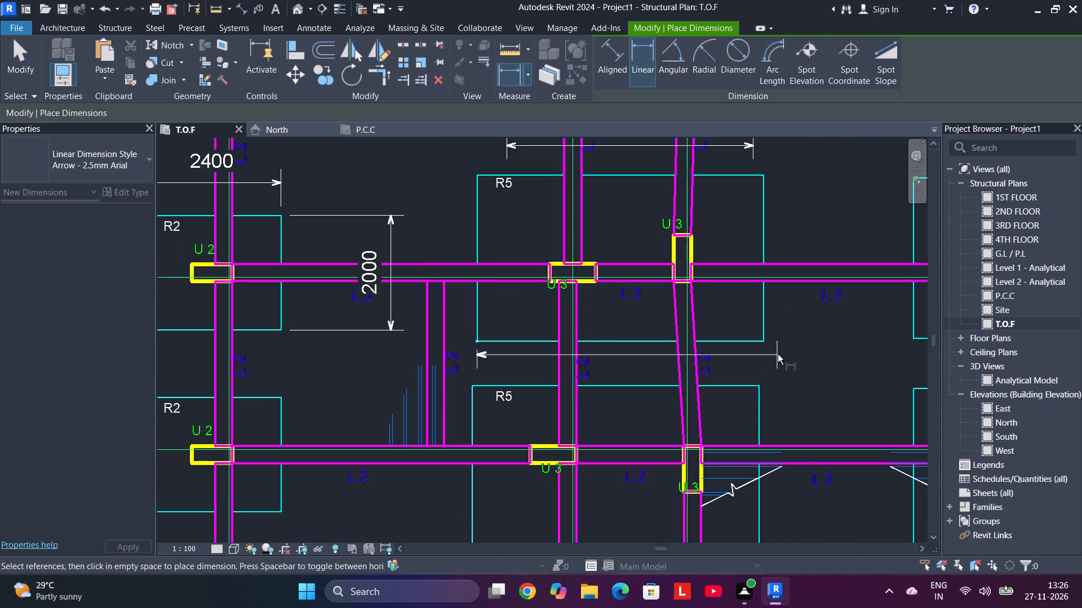
left_click(764, 342)
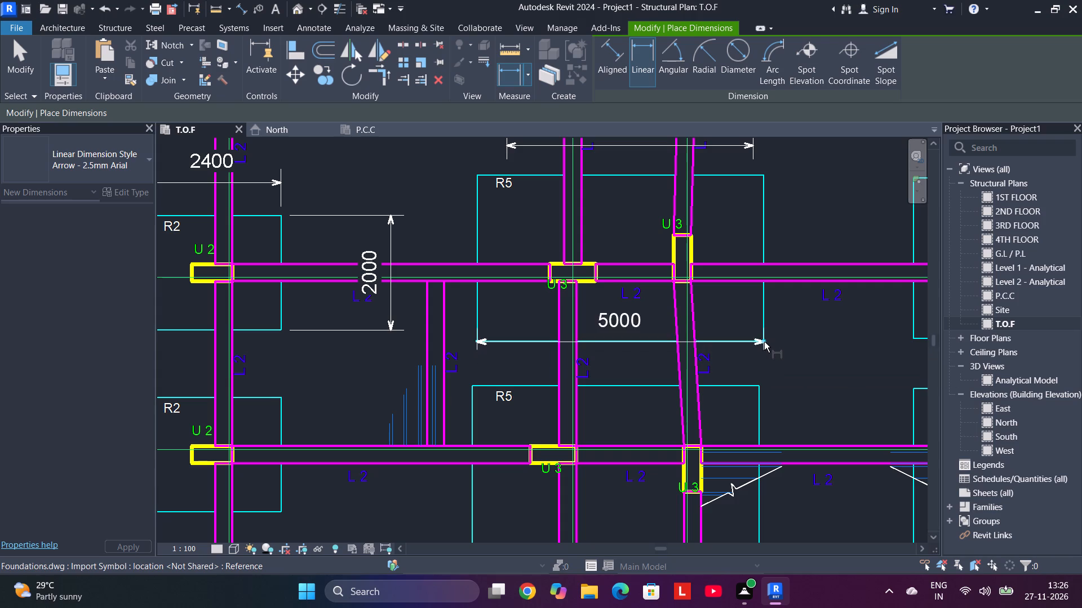
left_click(757, 366)
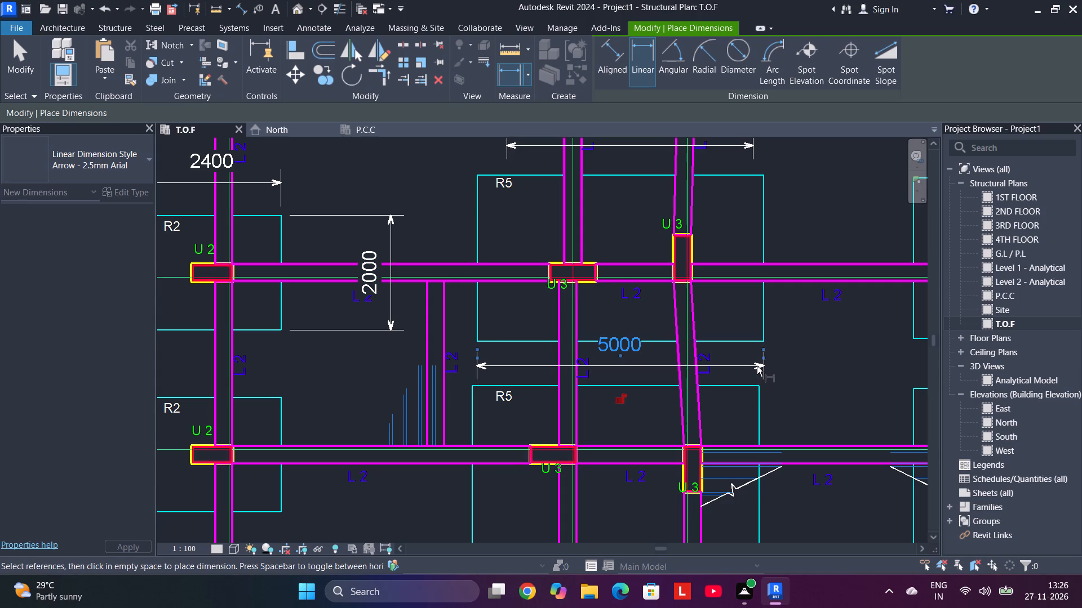
middle_click_drag(784, 320, 733, 415)
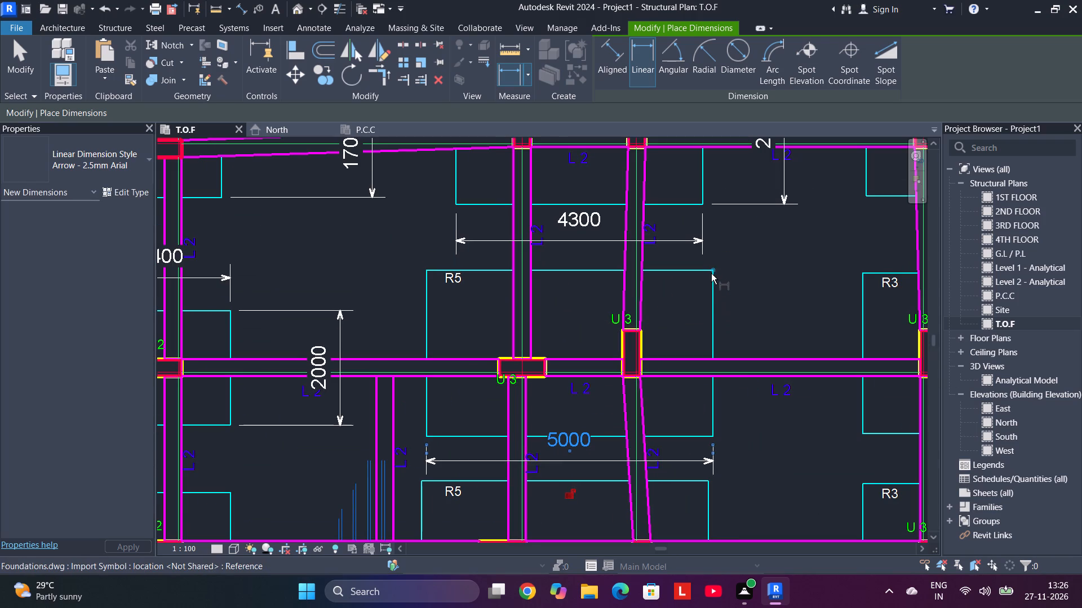
left_click(712, 272)
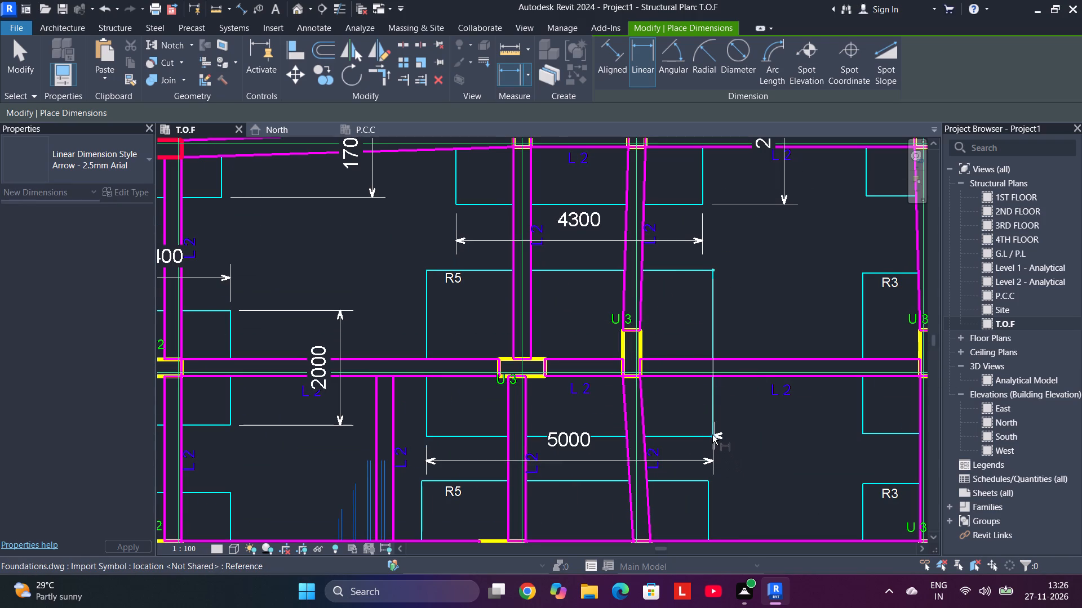
left_click(712, 434)
left_click(804, 417)
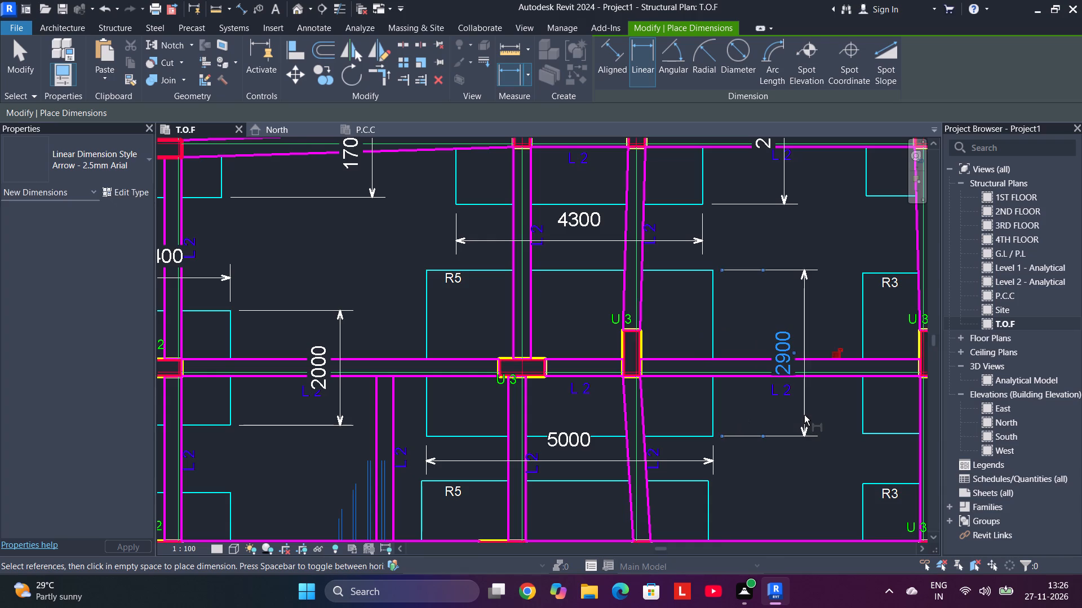
Add linear dimensions to the R3 footing beside the stair break lines: its width above the outline and its depth to the left.
scroll(804, 406, "down", 6)
scroll(804, 406, "up", 3)
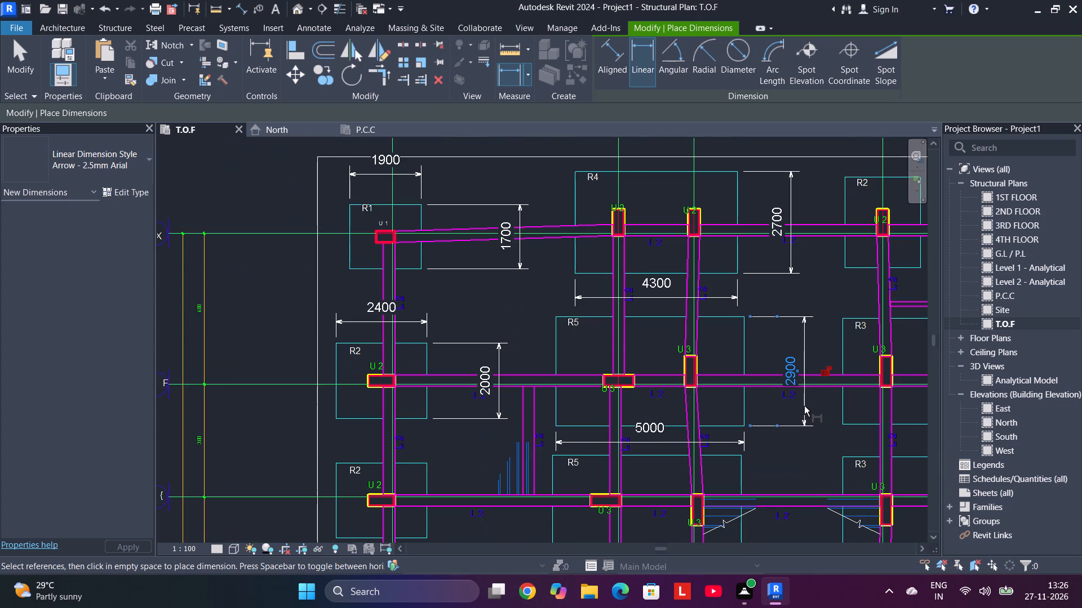
middle_click_drag(800, 405, 743, 372)
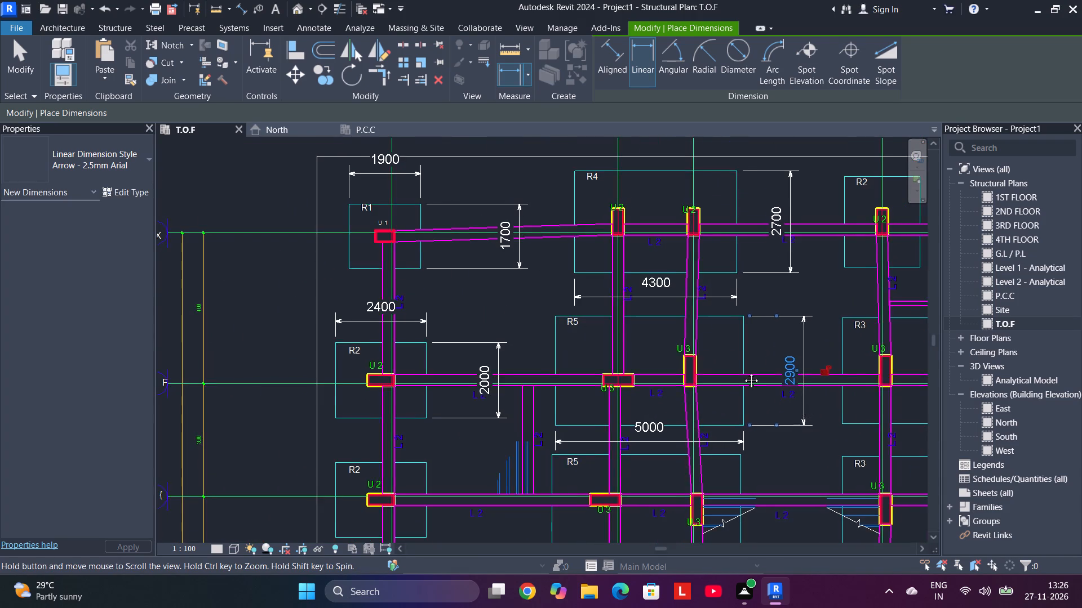
middle_click_drag(743, 372, 642, 303)
scroll(649, 456, "down", 2)
middle_click_drag(649, 453, 651, 384)
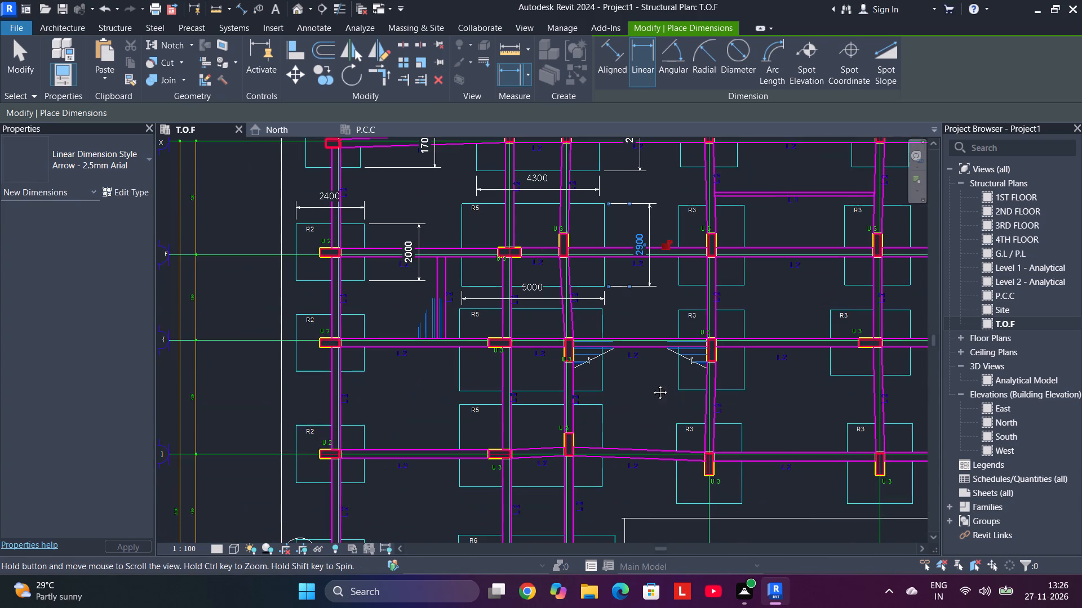
middle_click_drag(651, 384, 535, 392)
scroll(557, 343, "up", 5)
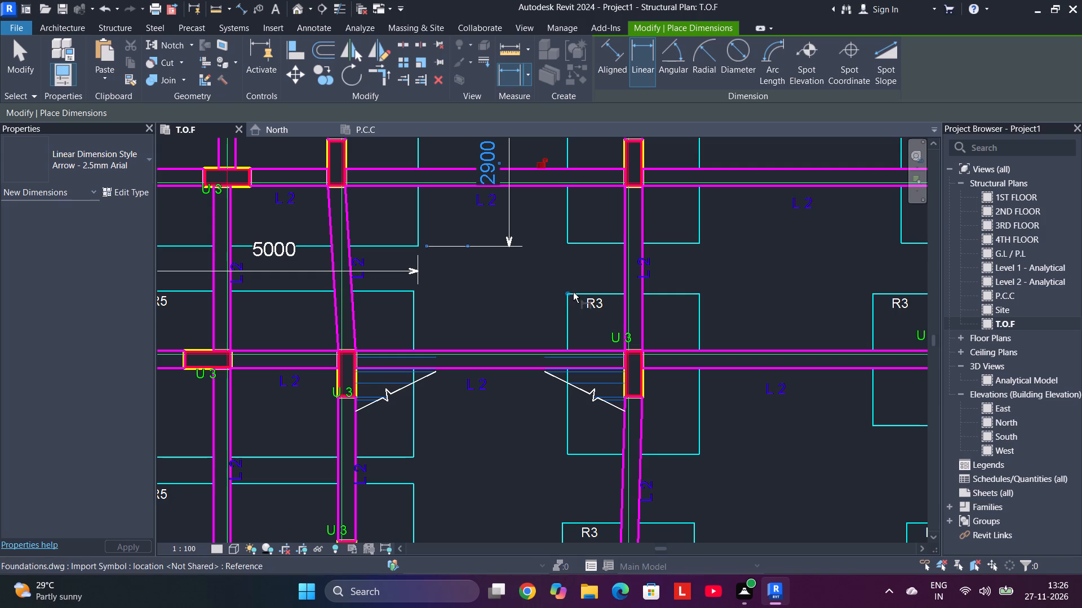
left_click(570, 292)
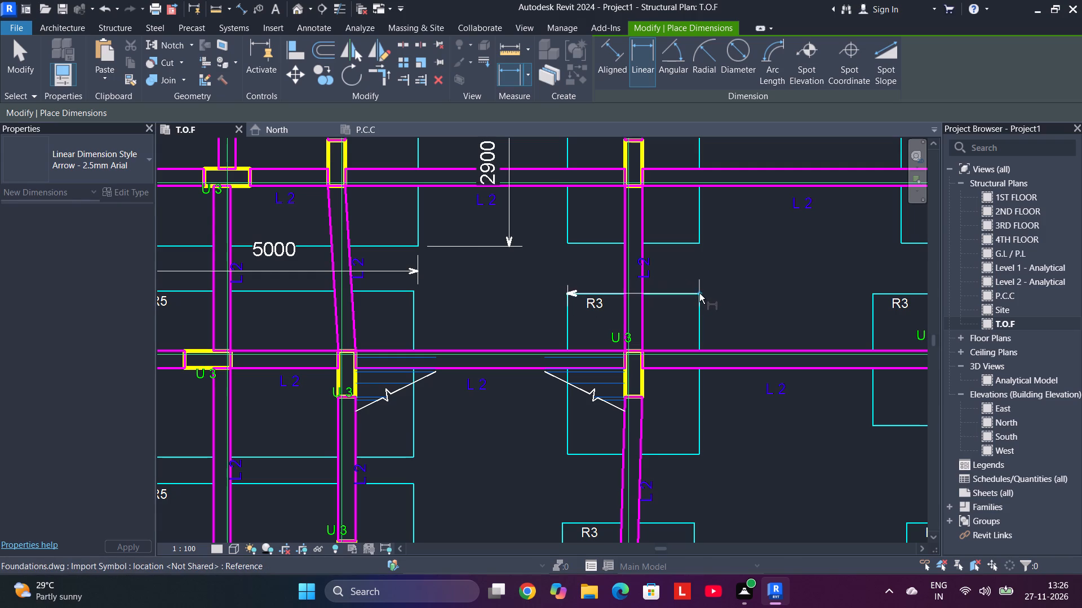
left_click(700, 294)
left_click(700, 270)
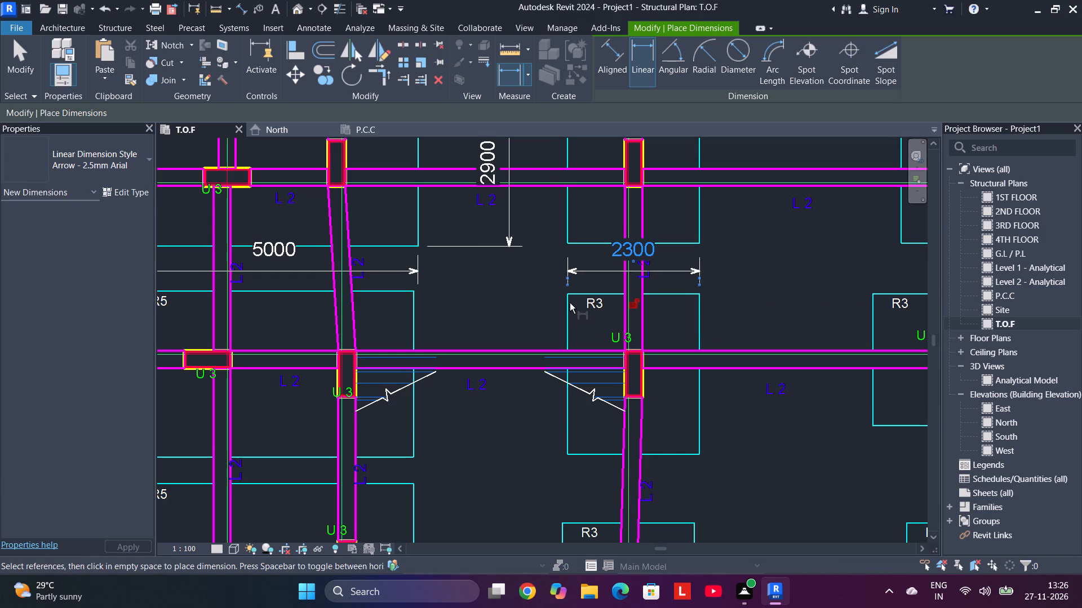
left_click(569, 296)
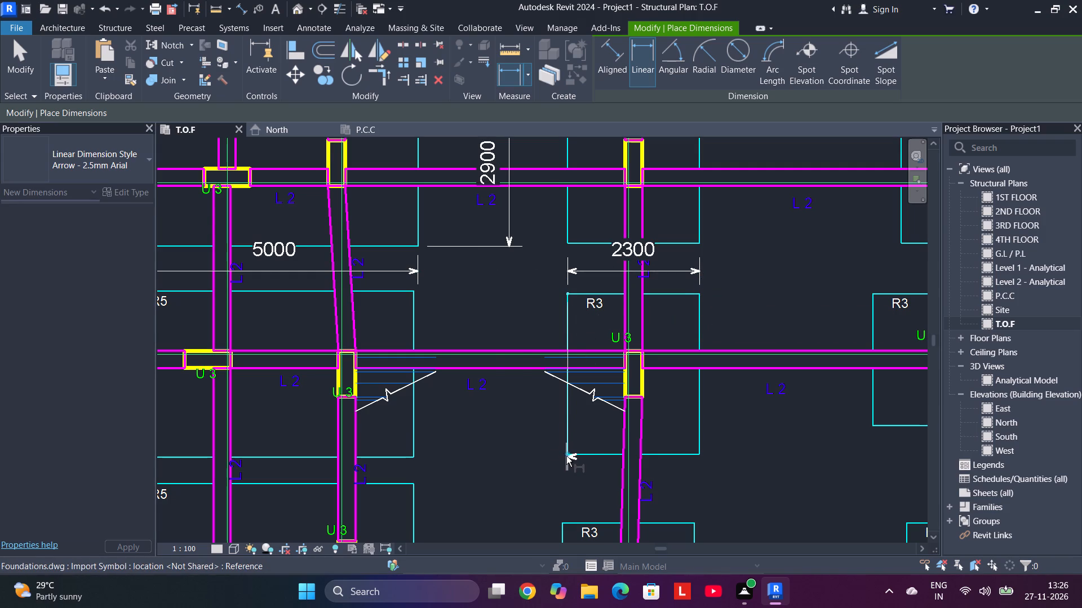
left_click(566, 456)
left_click(503, 436)
Add linear dimensions to the uppermost R6 footing: its width above the outline and its depth to the left.
scroll(511, 308, "down", 5)
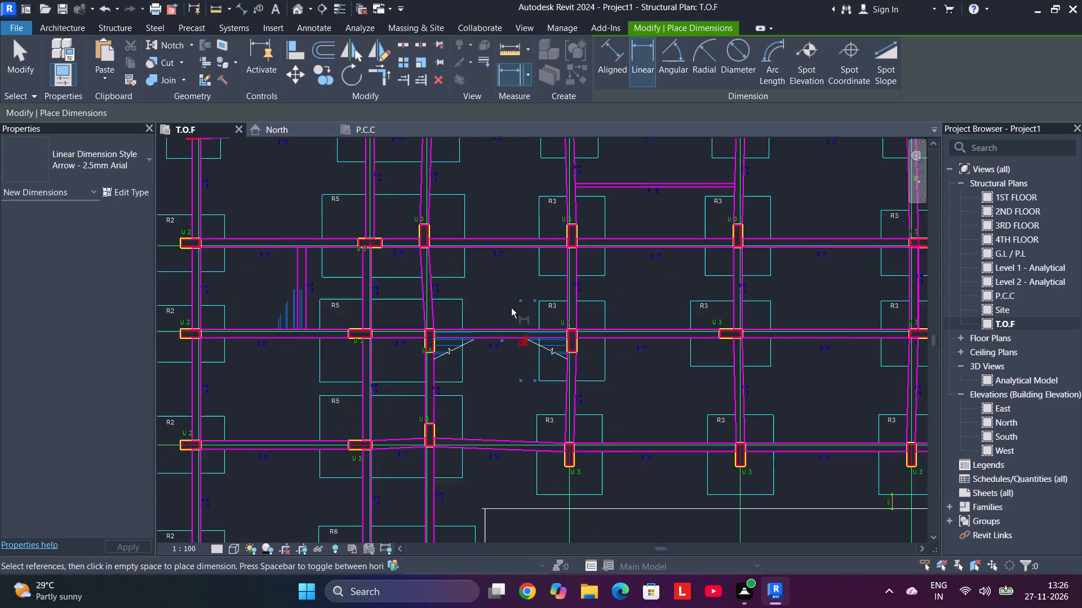
scroll(511, 306, "down", 1)
middle_click_drag(494, 304, 595, 384)
middle_click_drag(595, 385, 602, 396)
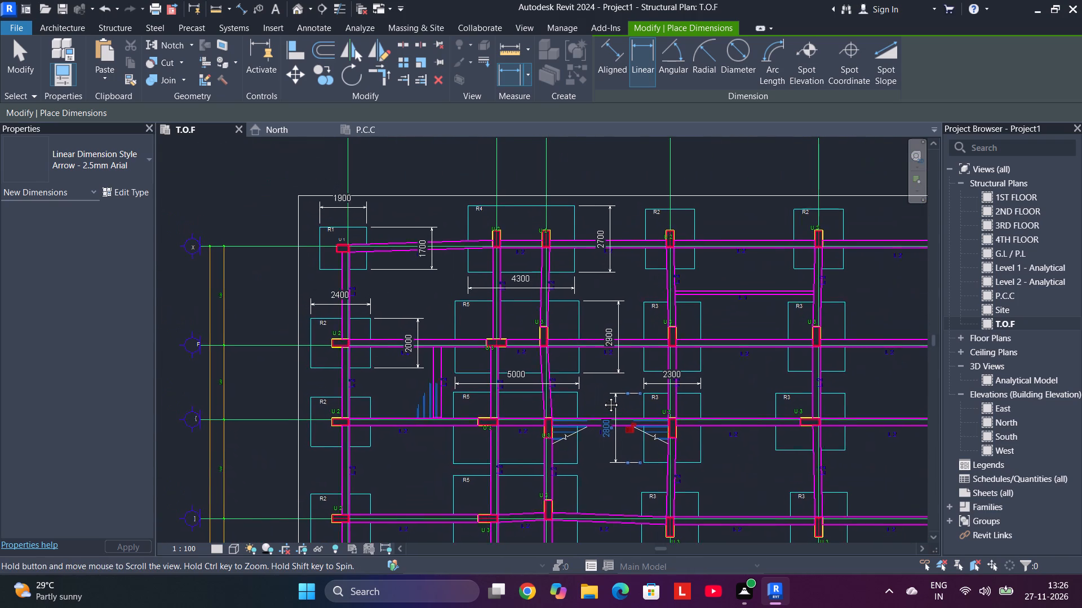
middle_click_drag(602, 396, 603, 399)
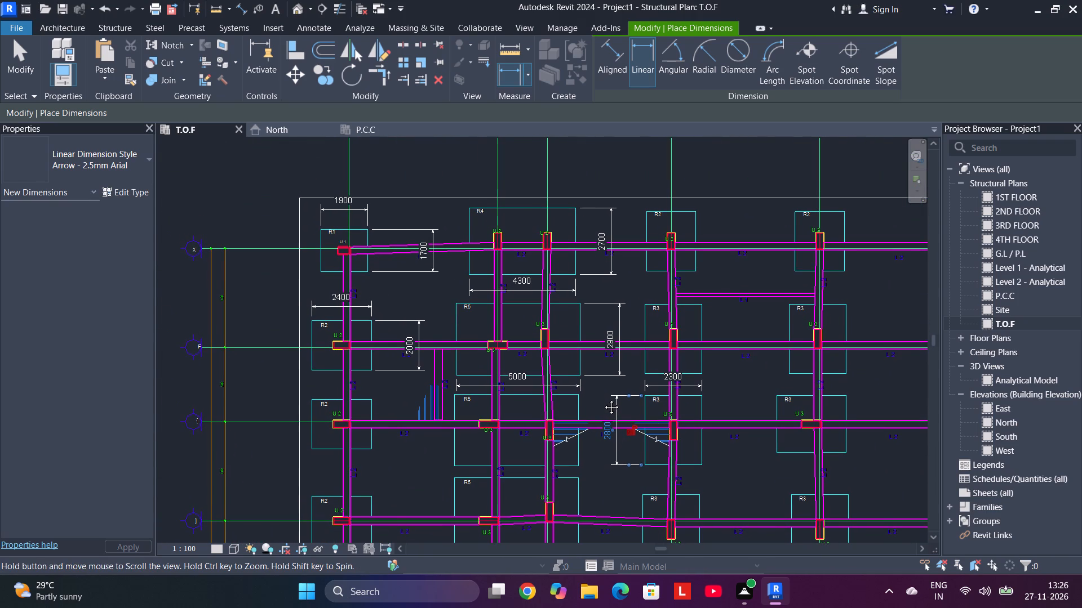
middle_click_drag(603, 399, 599, 150)
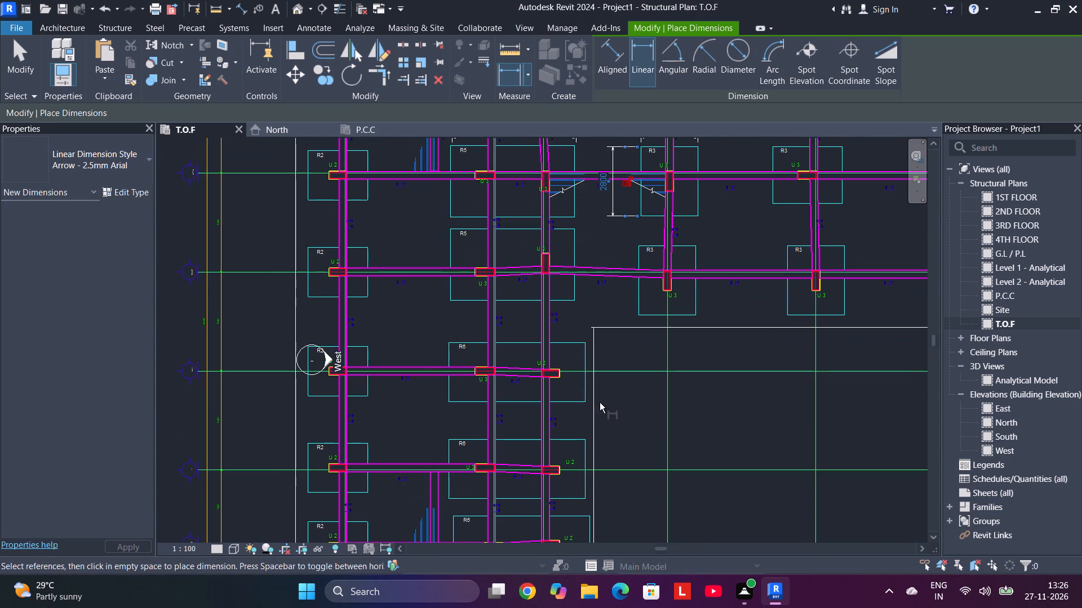
middle_click_drag(600, 403, 590, 370)
scroll(491, 345, "up", 5)
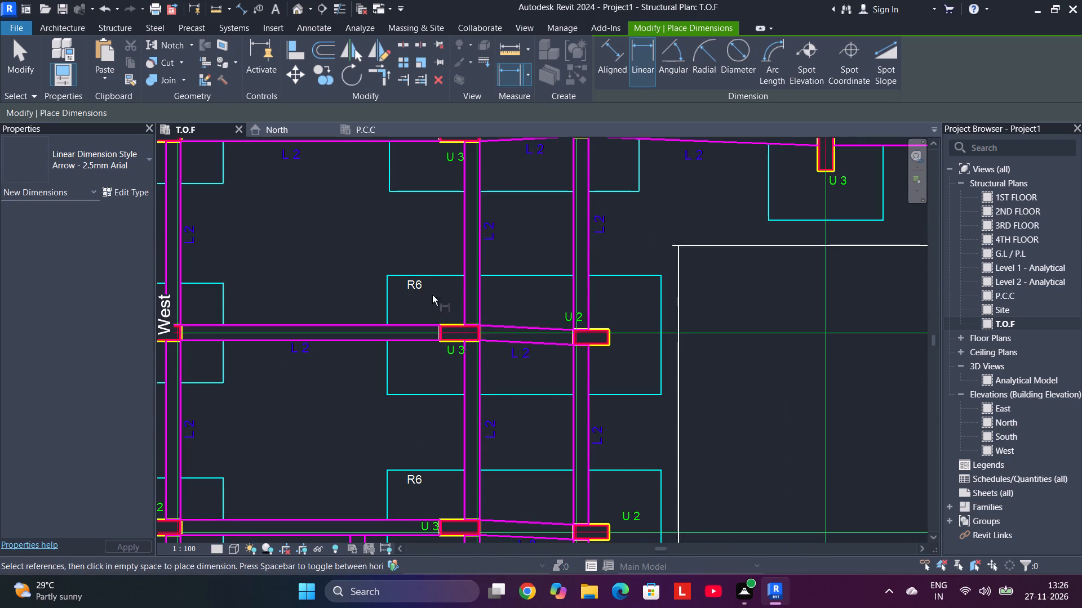
scroll(411, 294, "up", 3)
left_click(378, 265)
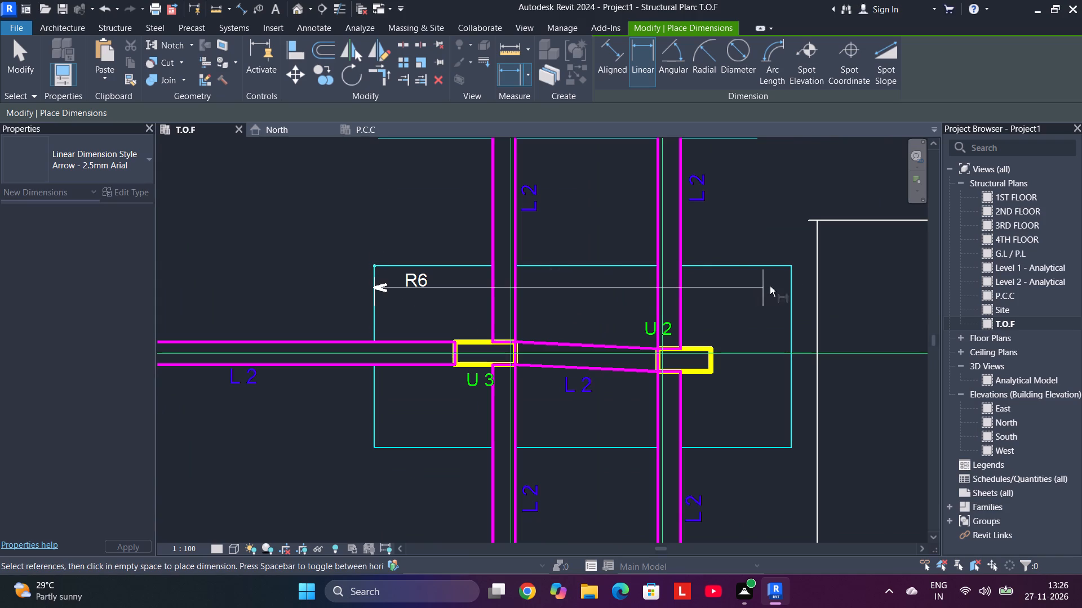
left_click(792, 267)
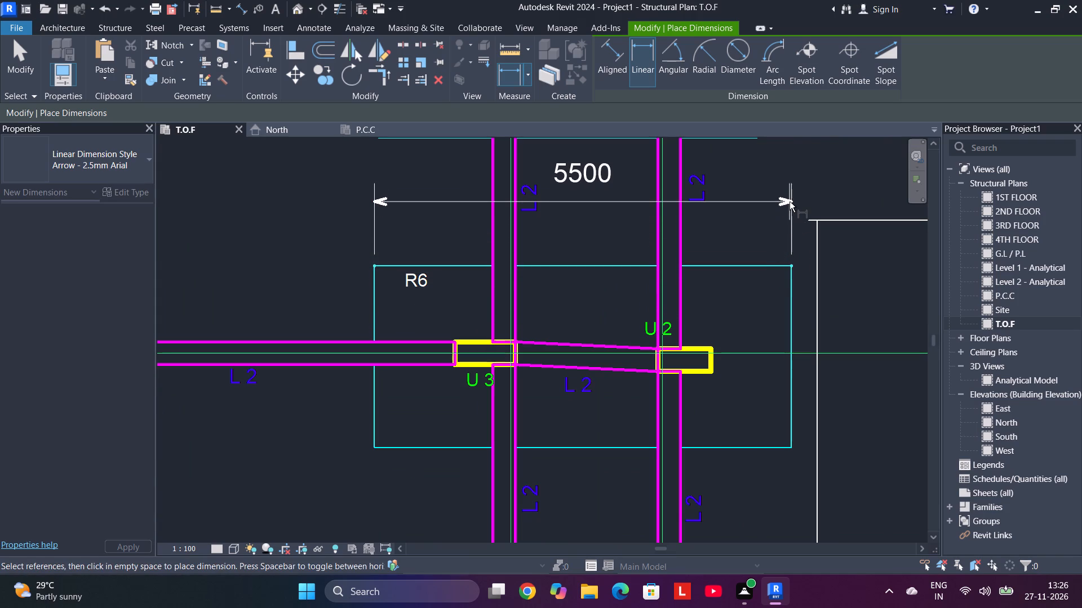
left_click(790, 207)
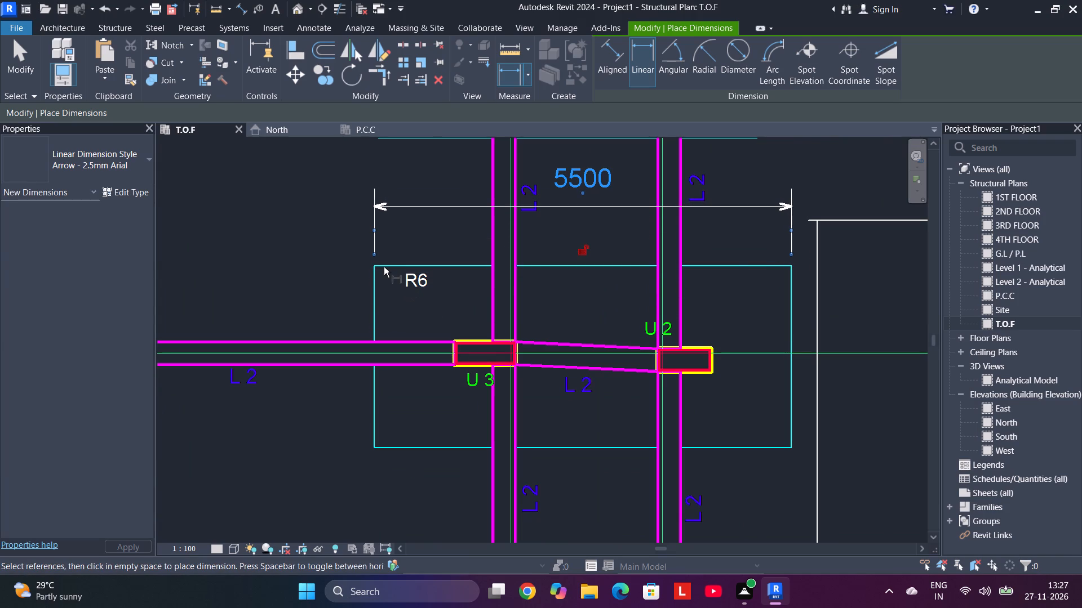
left_click(378, 266)
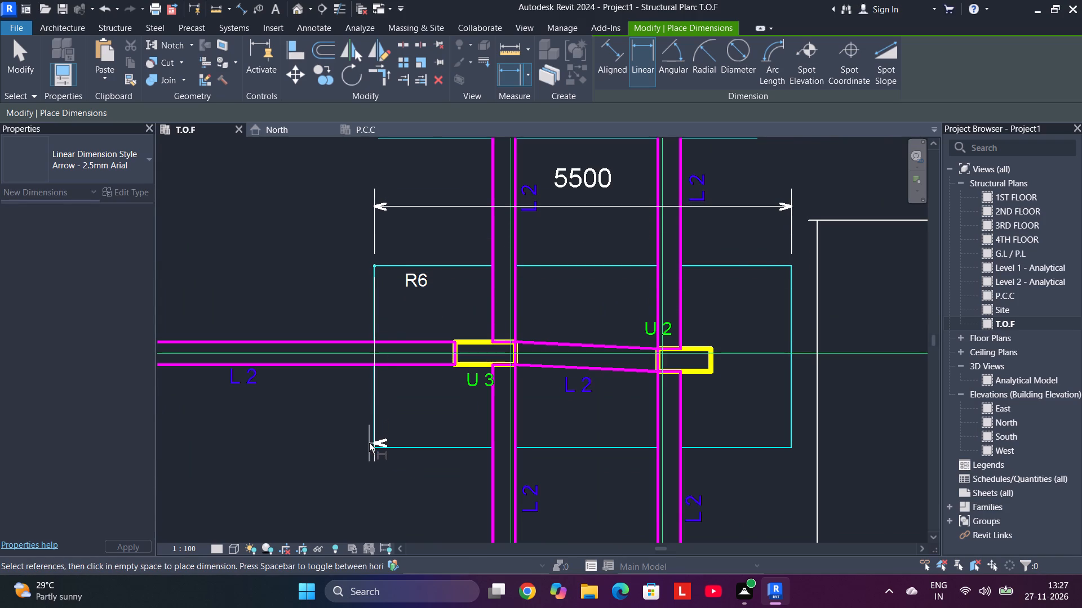
left_click(376, 445)
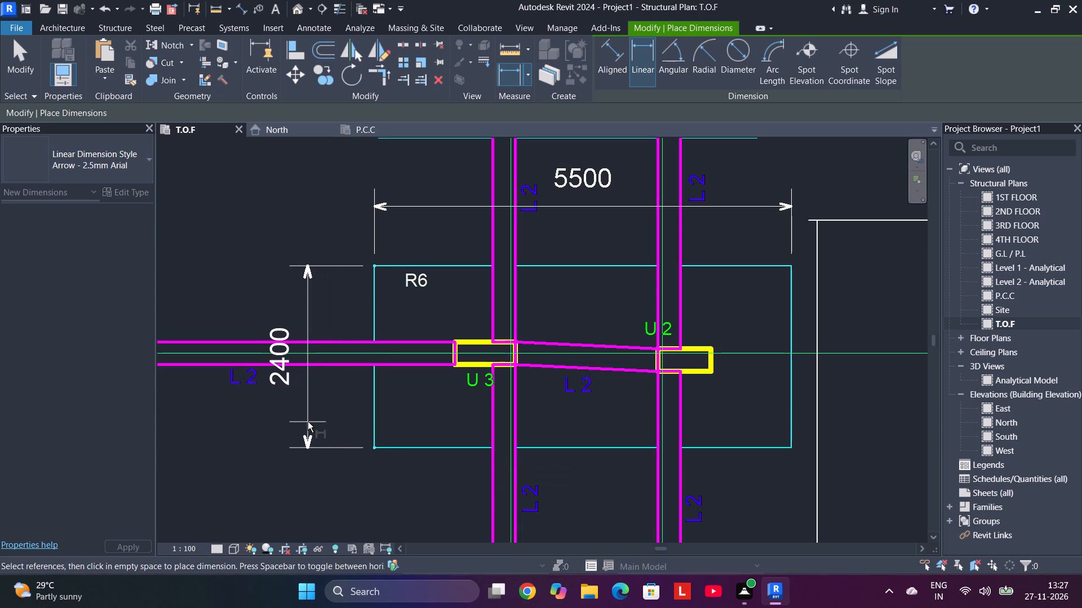
left_click(308, 422)
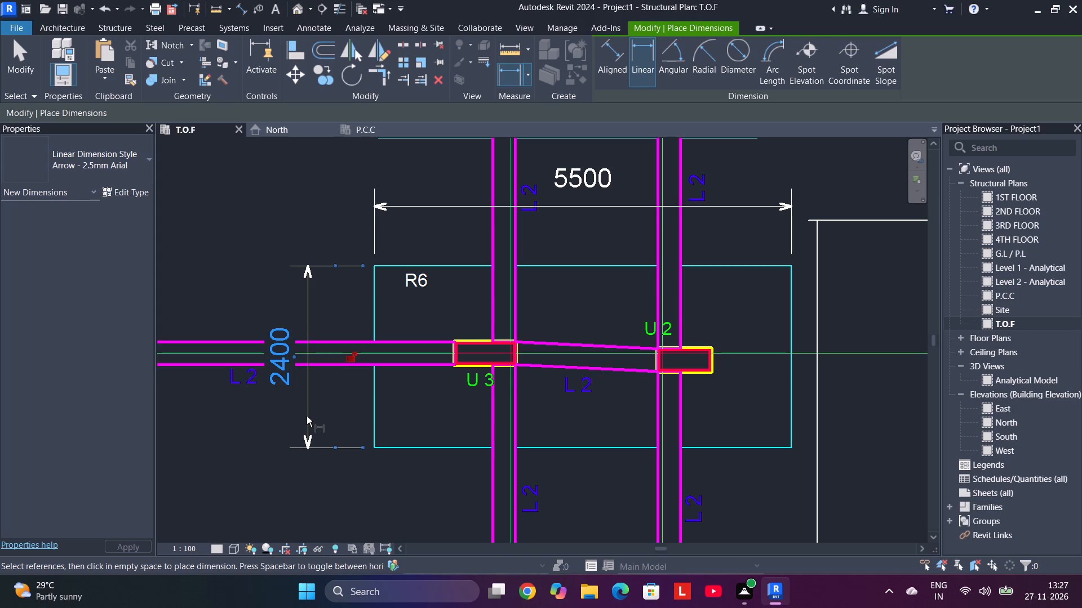
Start an isolated foundation and duplicate the M_Footing-Rectangular 1800 x 1200 x 450mm type as "1900X1700X900 F1".
scroll(314, 422, "down", 8)
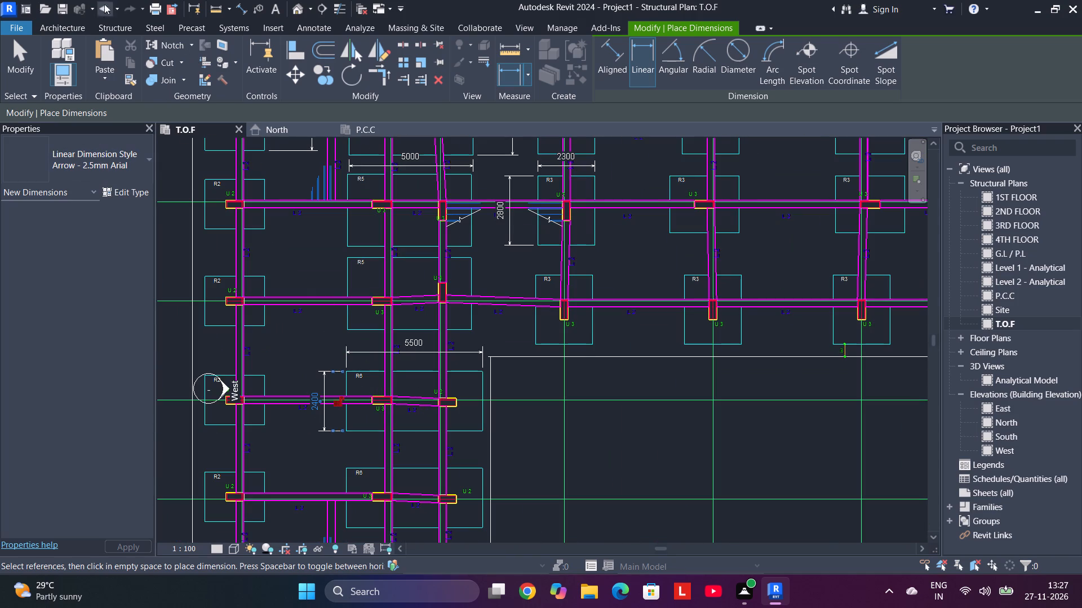
left_click(102, 28)
left_click(378, 70)
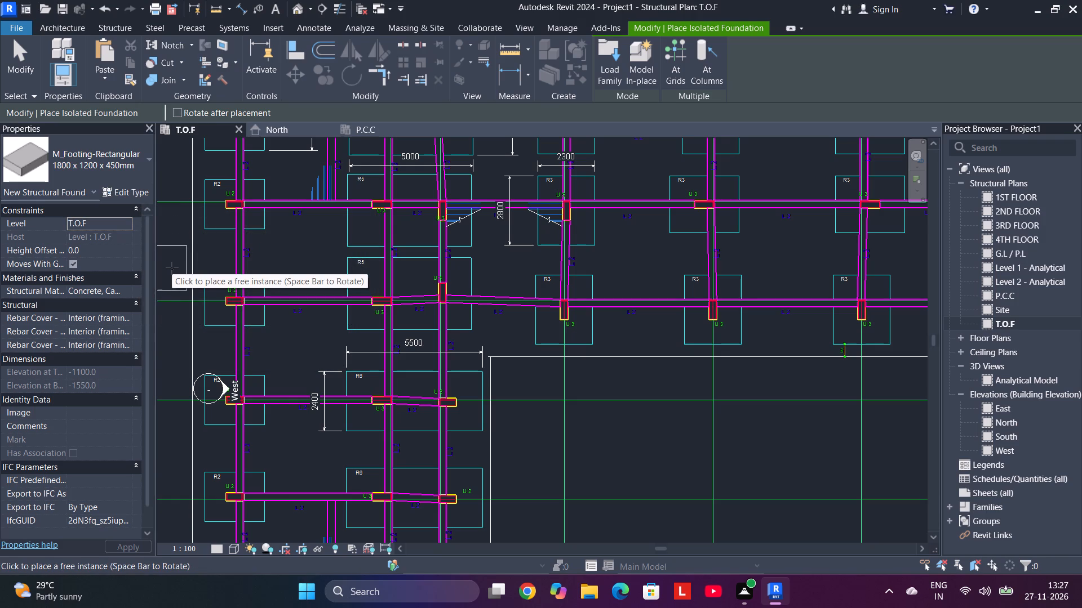
middle_click_drag(314, 253, 316, 416)
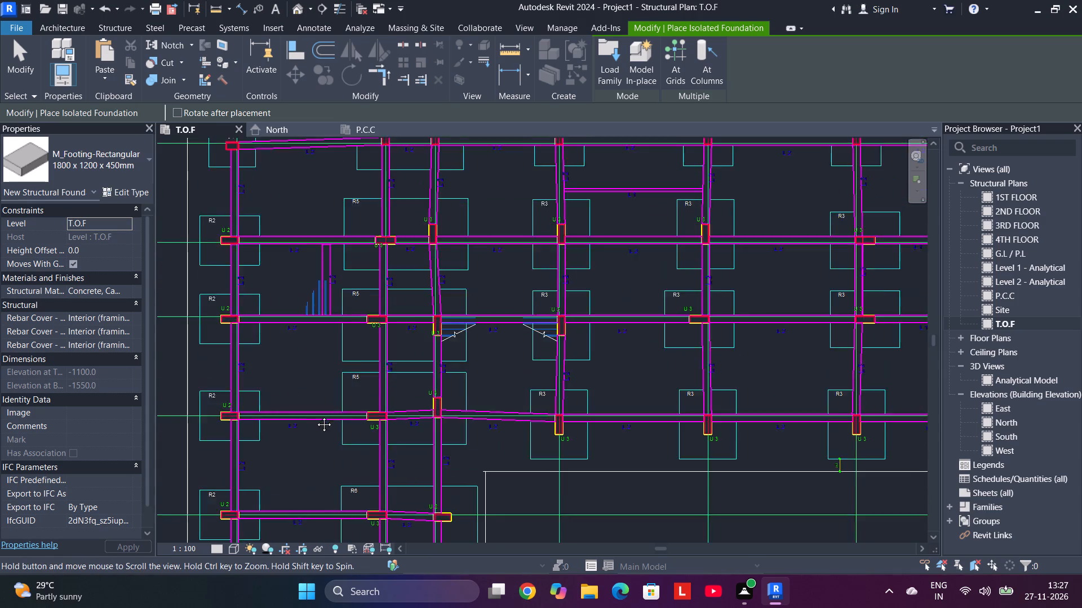
middle_click_drag(316, 416, 416, 459)
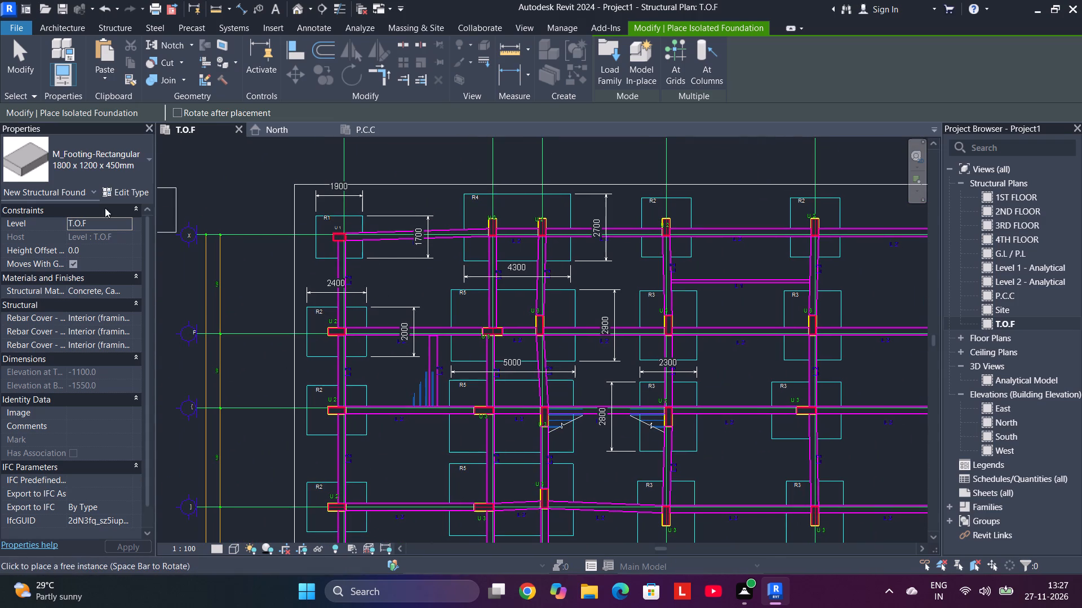
scroll(104, 206, "up", 1)
left_click(121, 191)
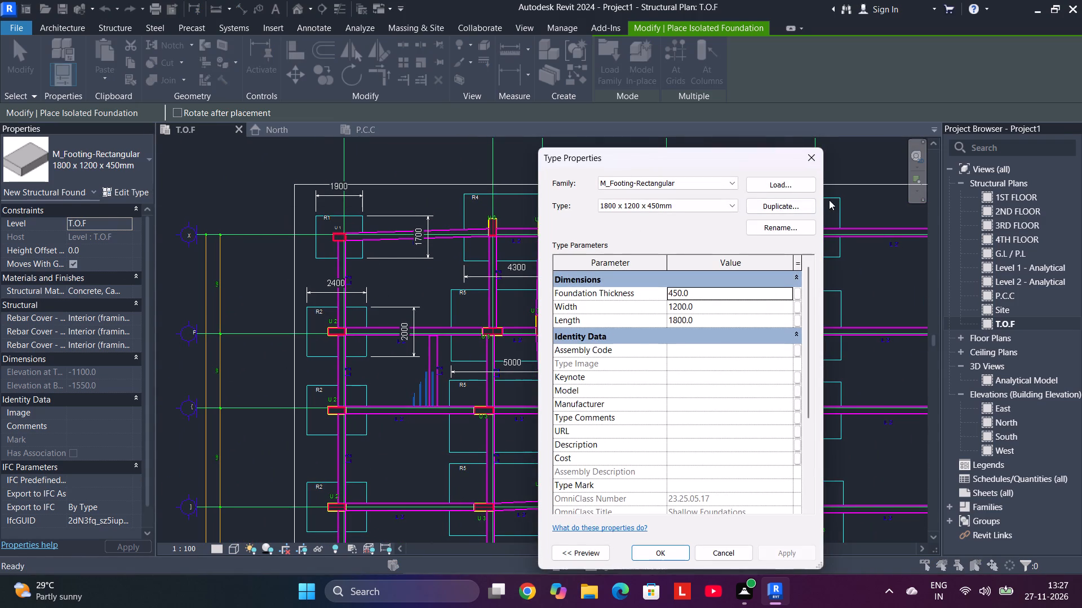
left_click_drag(699, 162, 796, 162)
left_click(883, 207)
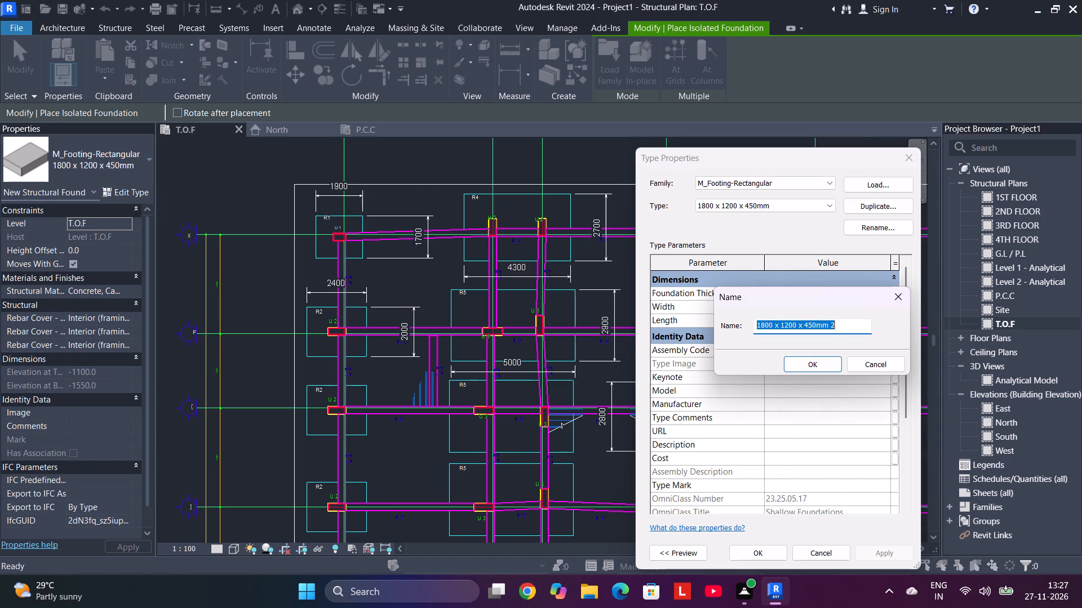
left_click_drag(841, 329, 748, 327)
type("1900")
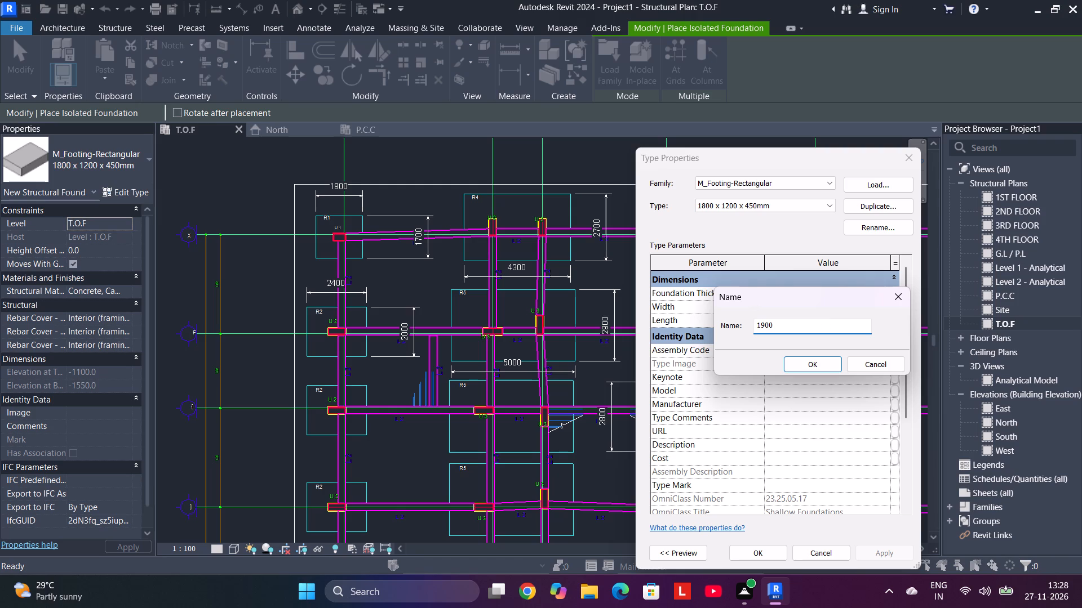
key("x")
type("1700")
key("x")
type("900")
key("space")
type("F1")
key("Return")
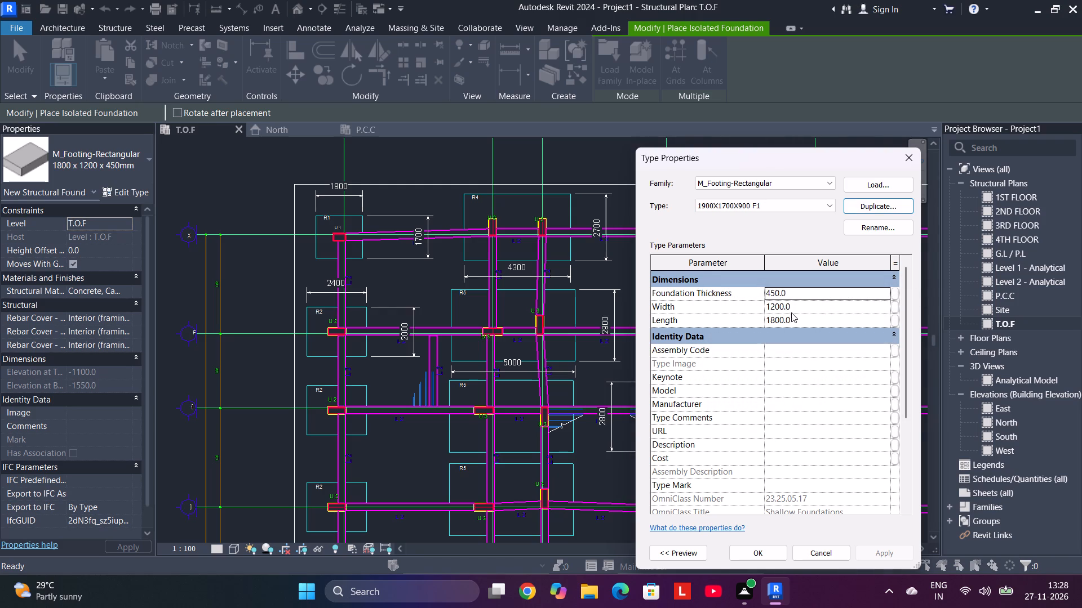
Set the F1 footing type's foundation thickness to 900, width to 1900 and length to 1700 mm.
left_click(802, 291)
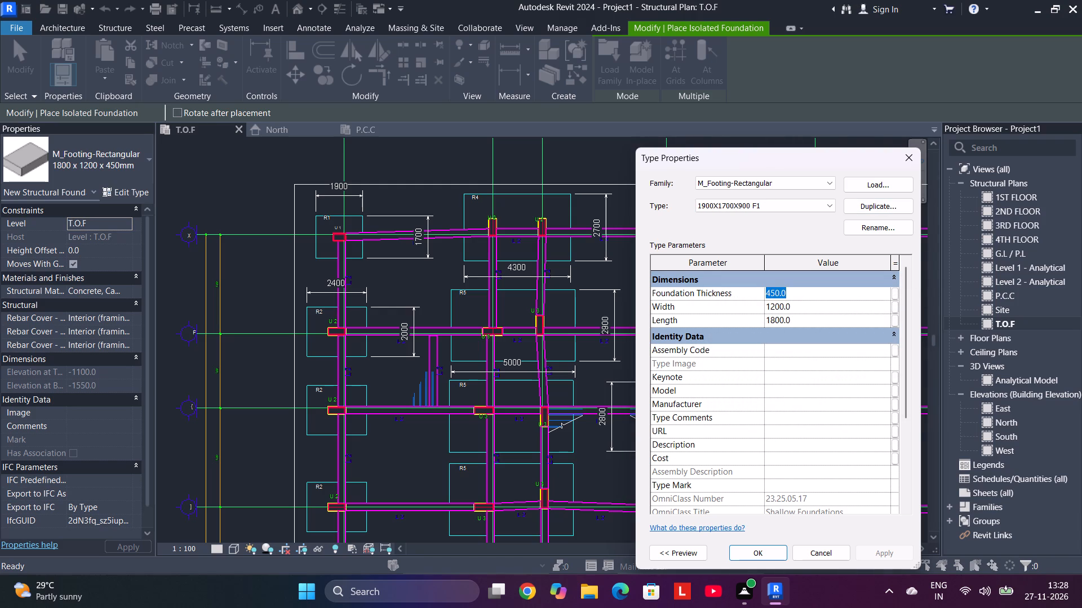
key("BackSpace")
type("900")
key("Tab")
key("Tab")
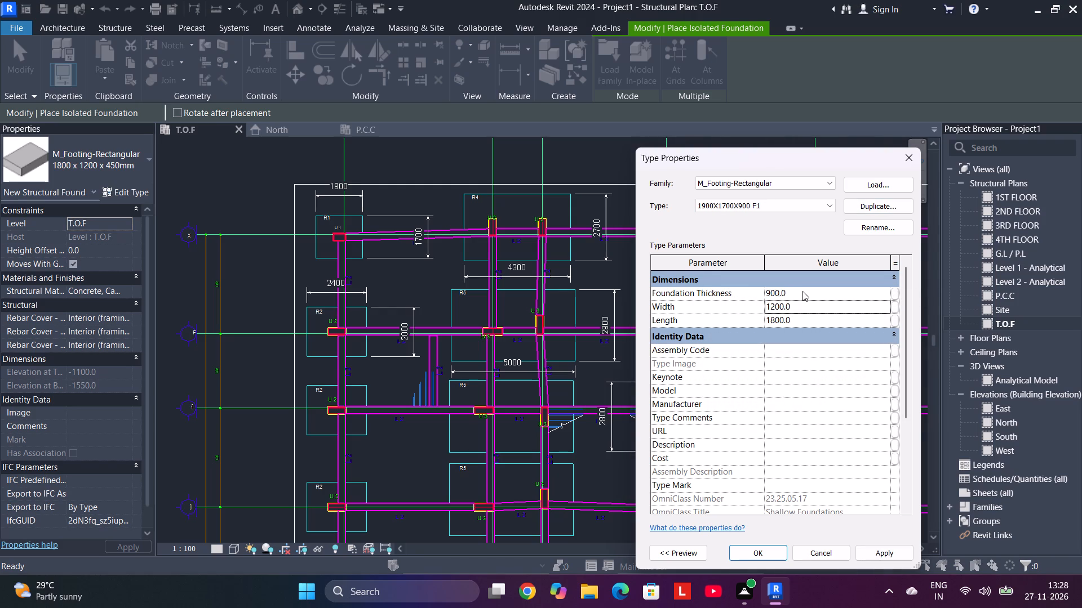
type("1900")
key("Tab")
key("Tab")
type("1700")
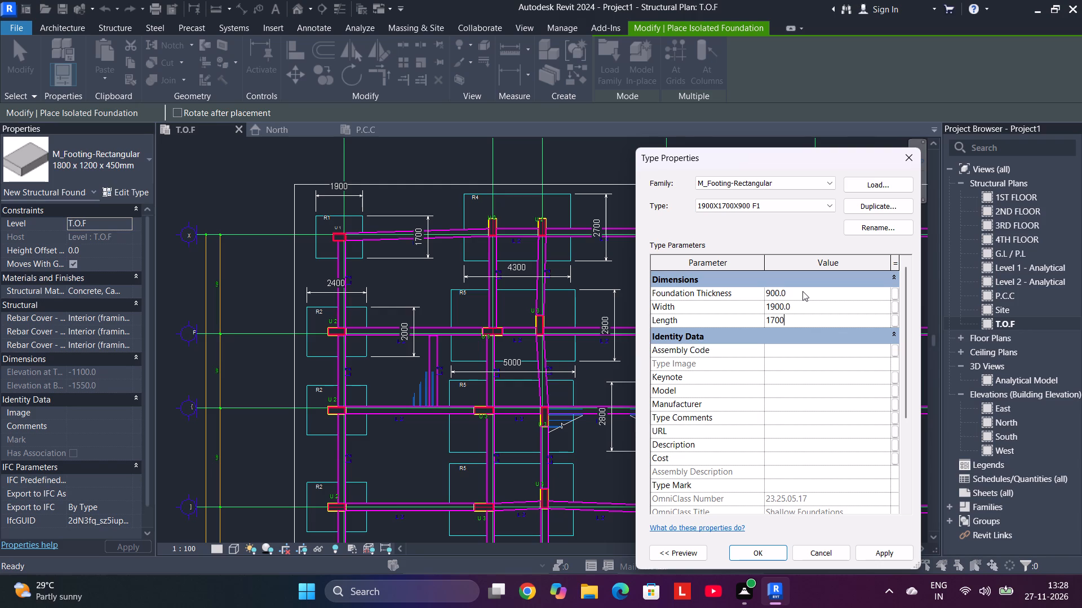
key("Return")
key("Return")
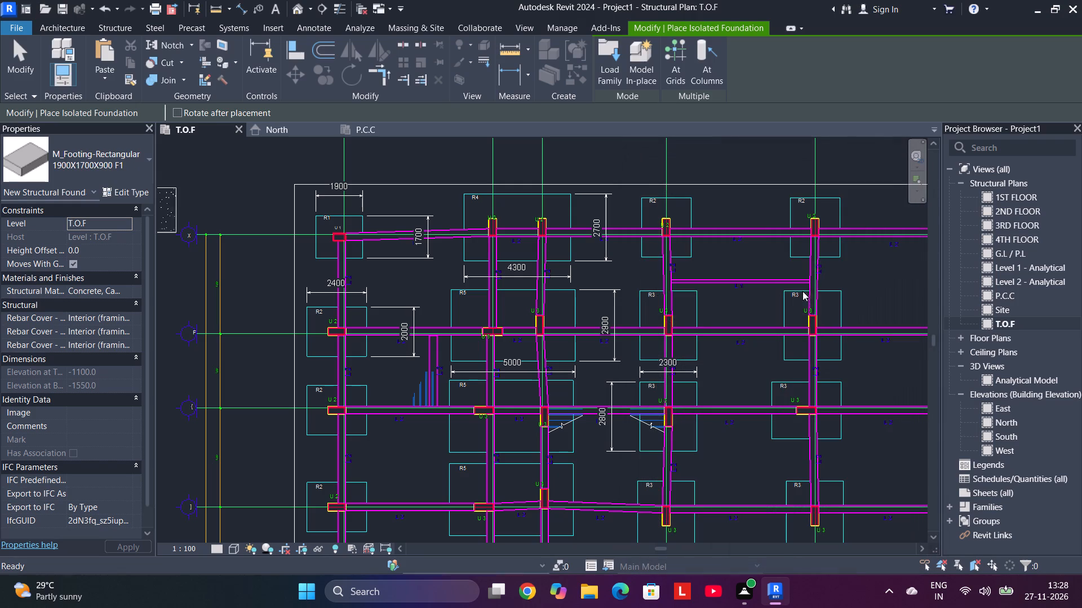
Duplicate the 1900X1700X900 F1 footing type under the name "2400X2000X900 F2".
left_click(123, 199)
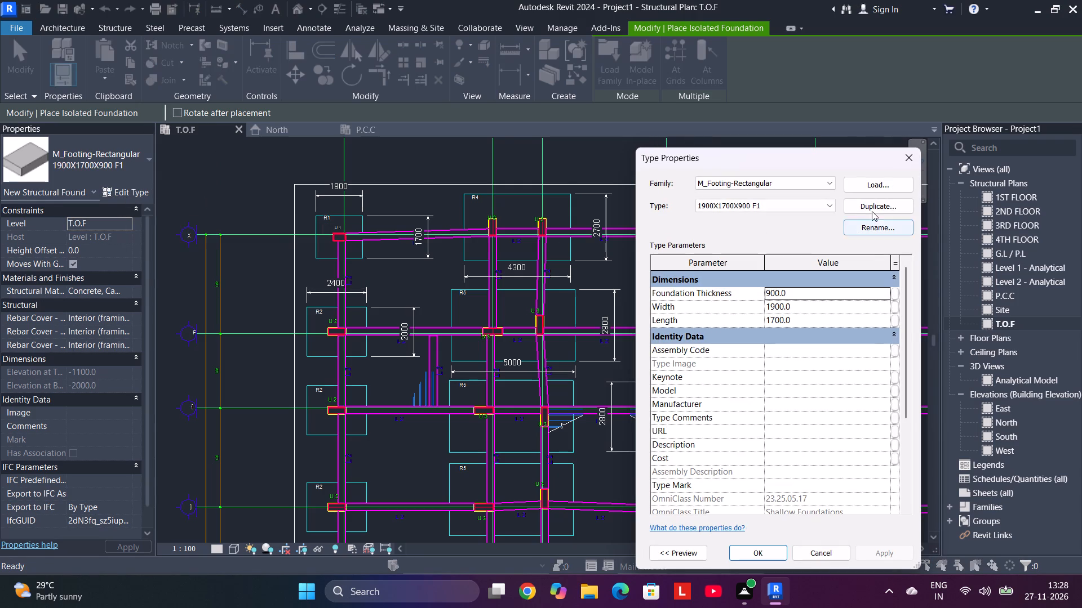
left_click(880, 206)
left_click(841, 329)
left_click_drag(839, 330, 764, 329)
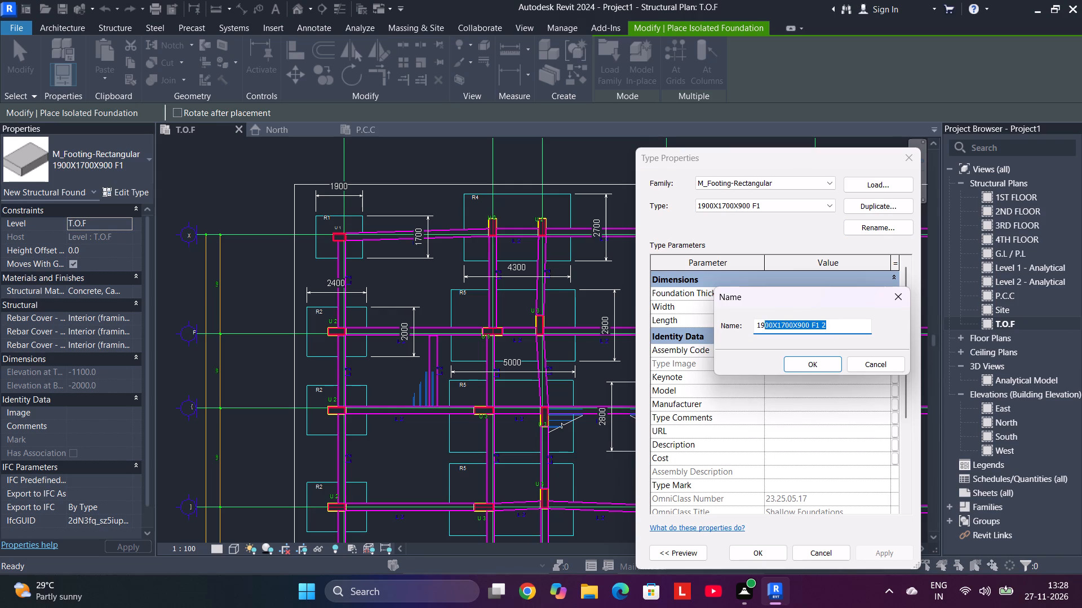
left_click_drag(764, 329, 726, 328)
type("2400")
type("X200")
type("0X900")
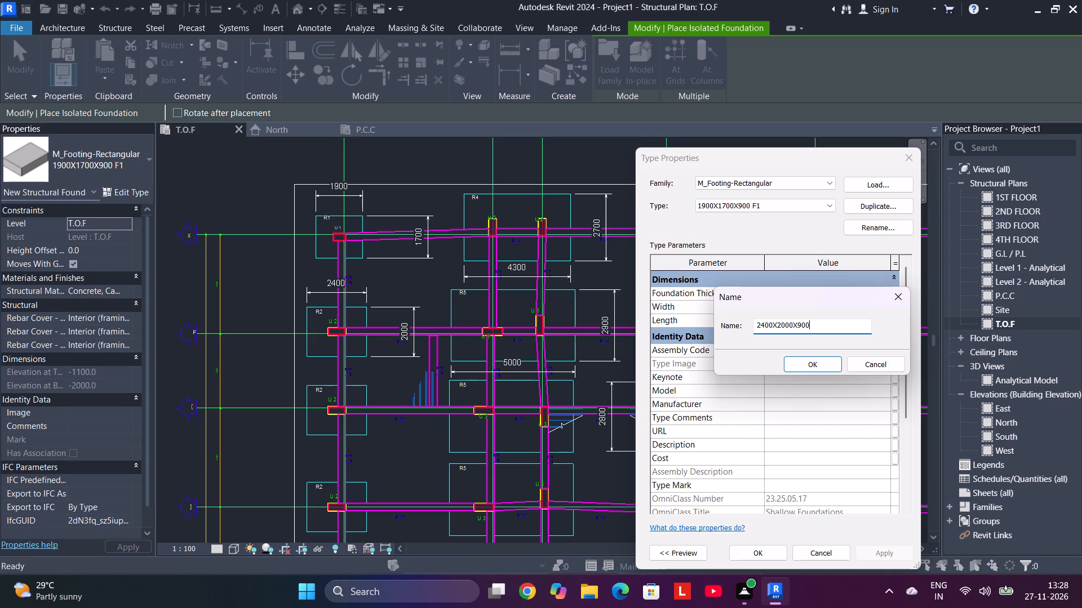
key("space")
type("F2")
key("Return")
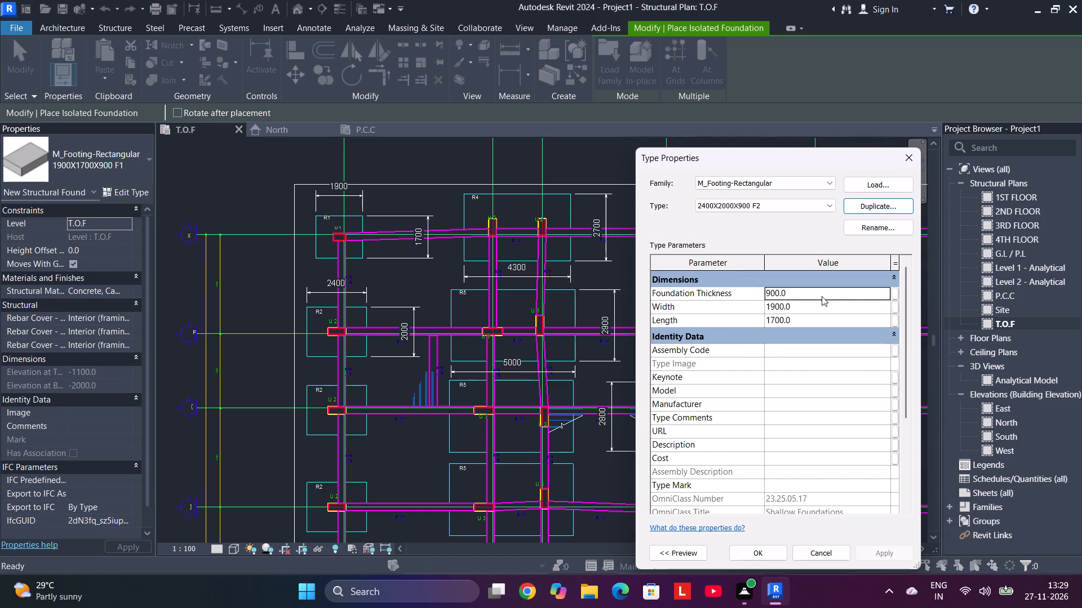
Set the F2 footing type's width to 2400 and length to 2000 mm.
key("Tab")
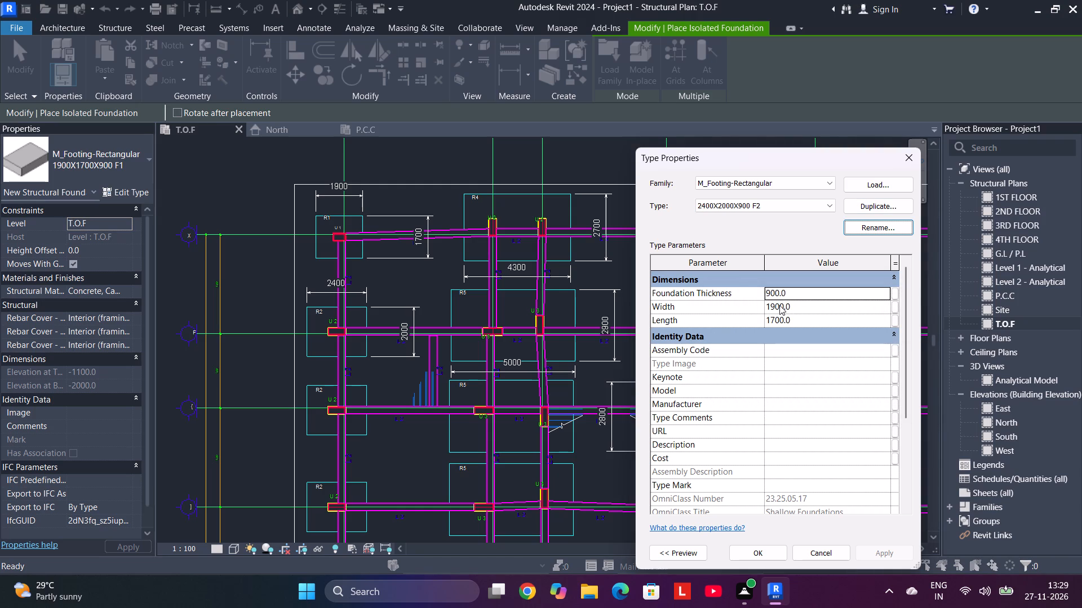
key("Tab")
left_click(779, 305)
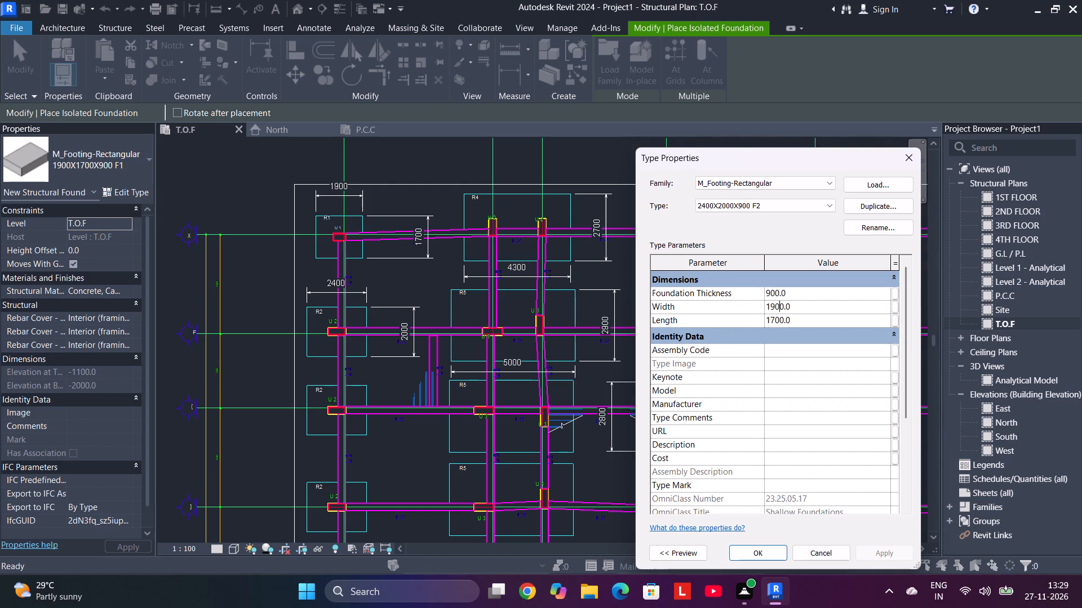
left_click_drag(799, 306, 760, 303)
type("2400")
left_click(797, 319)
type("2000")
key("Return")
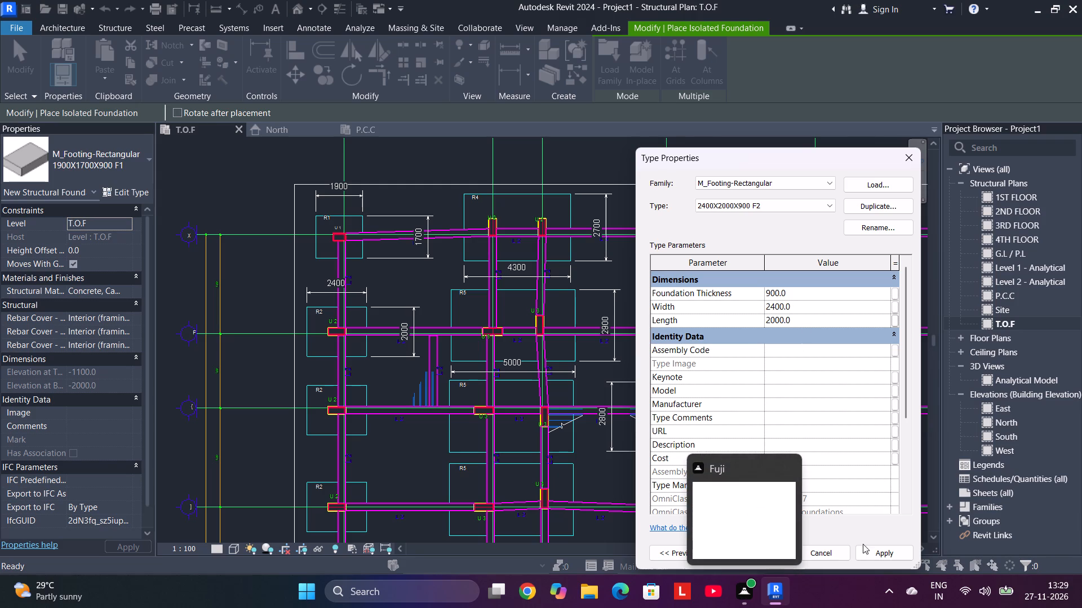
left_click(751, 549)
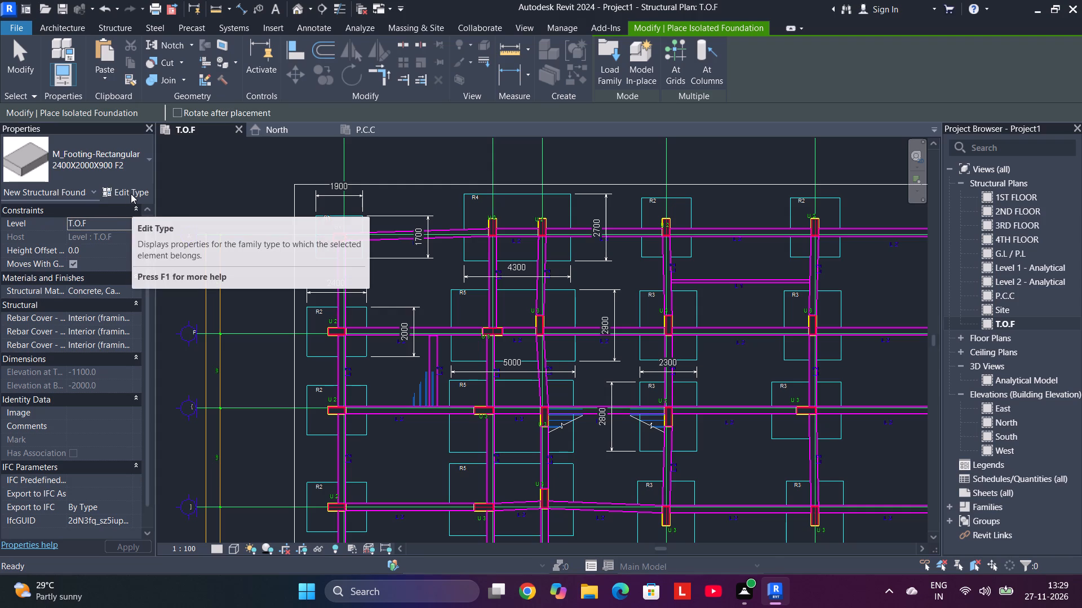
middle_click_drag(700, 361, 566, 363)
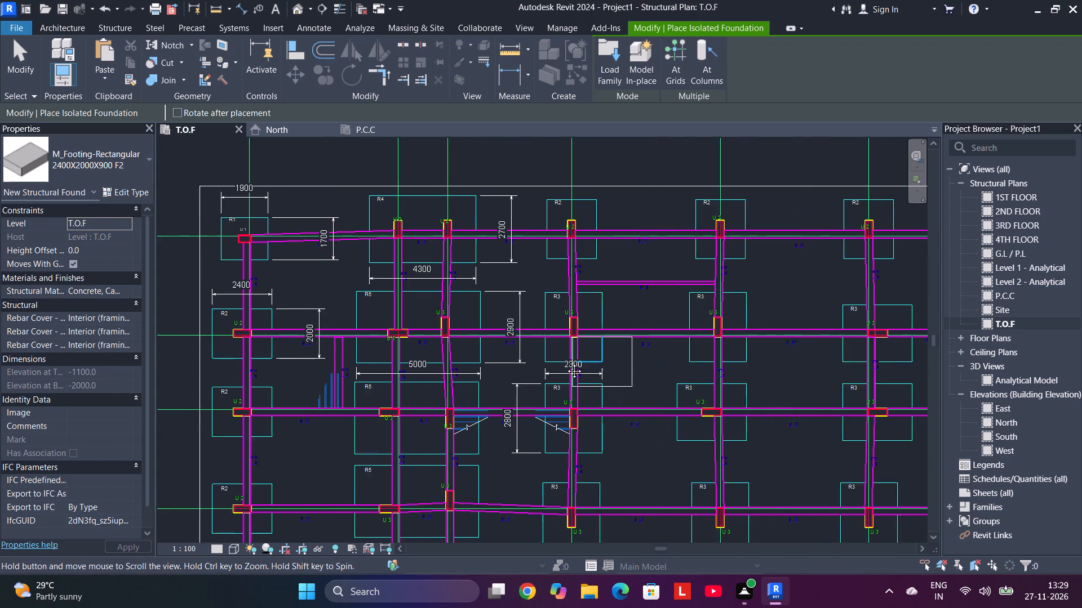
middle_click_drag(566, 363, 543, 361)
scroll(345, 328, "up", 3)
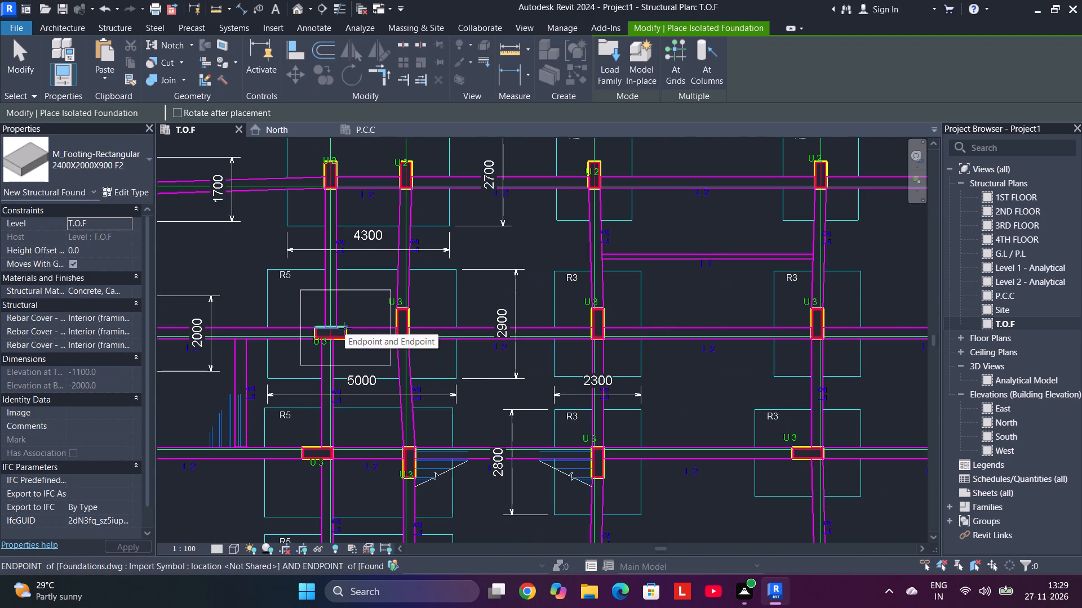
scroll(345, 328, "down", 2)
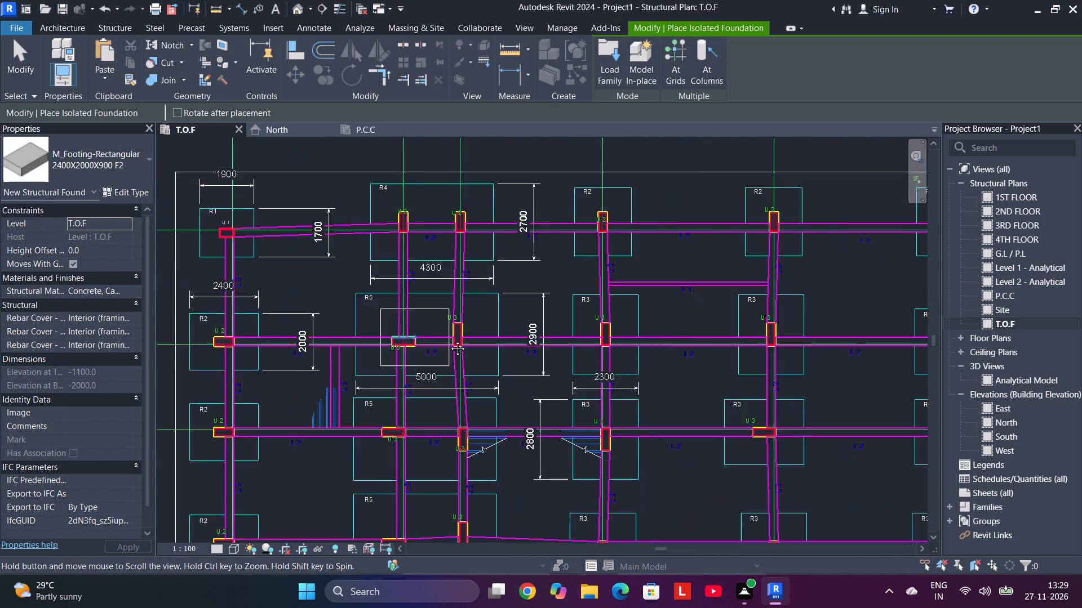
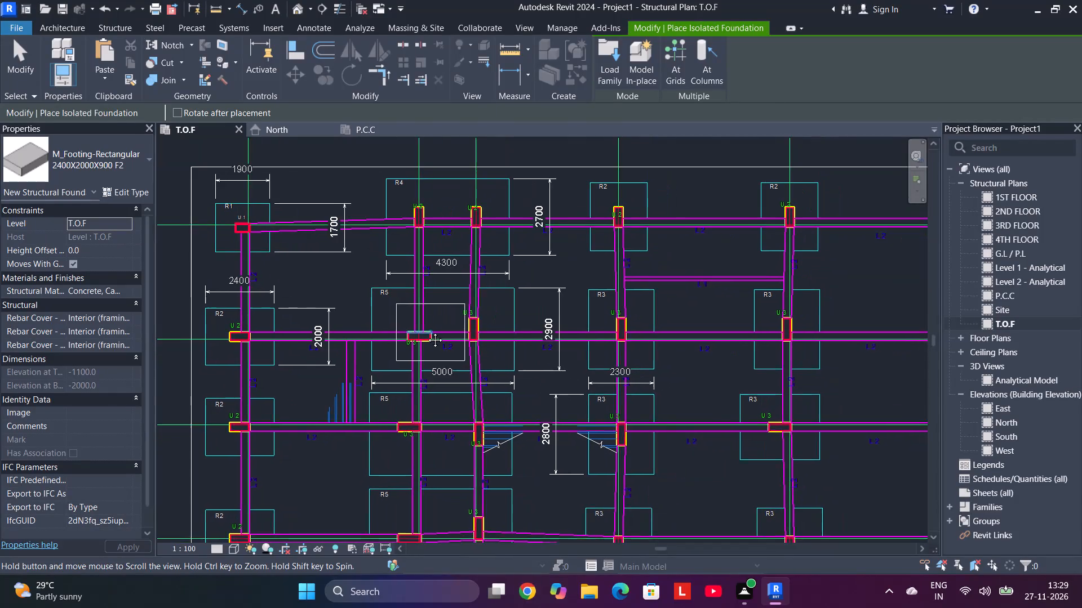
Duplicate the 2400X2000X900 F2 footing type under the name "2300X2800X900".
middle_click(363, 301)
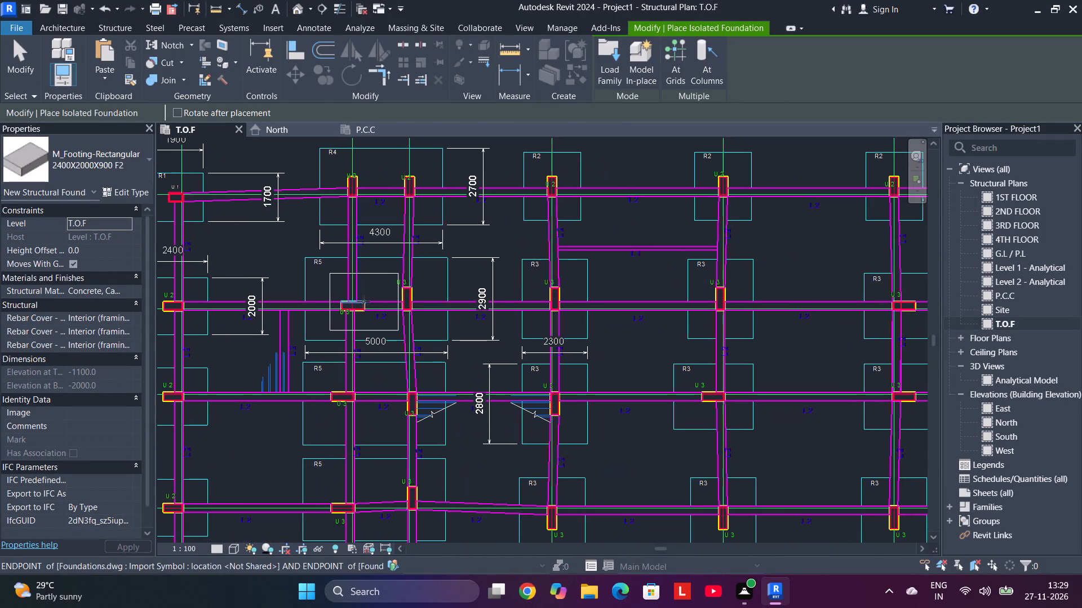
middle_click_drag(371, 287, 369, 303)
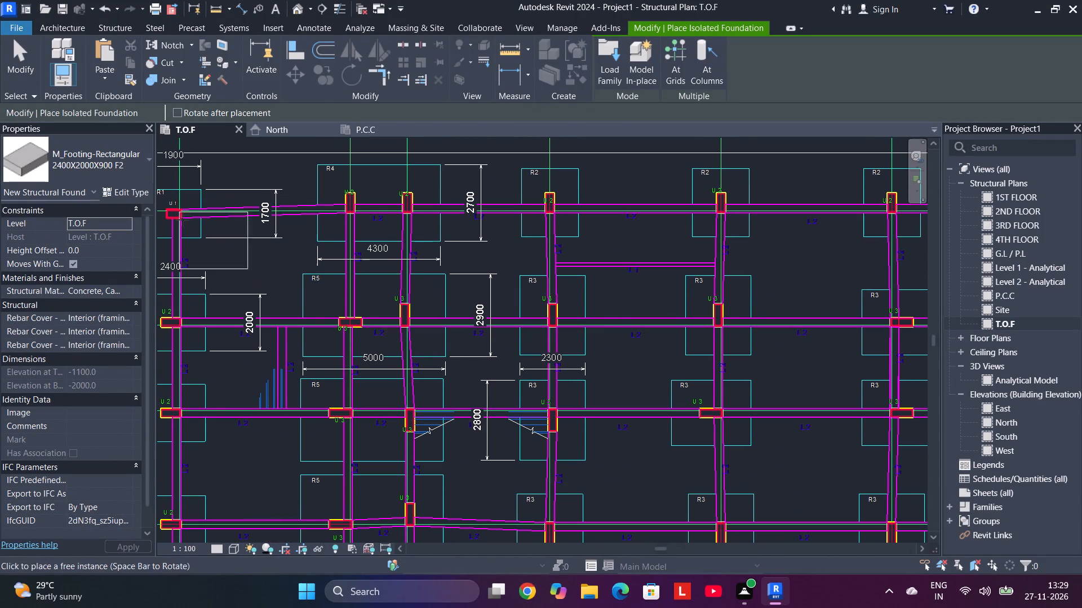
left_click(107, 191)
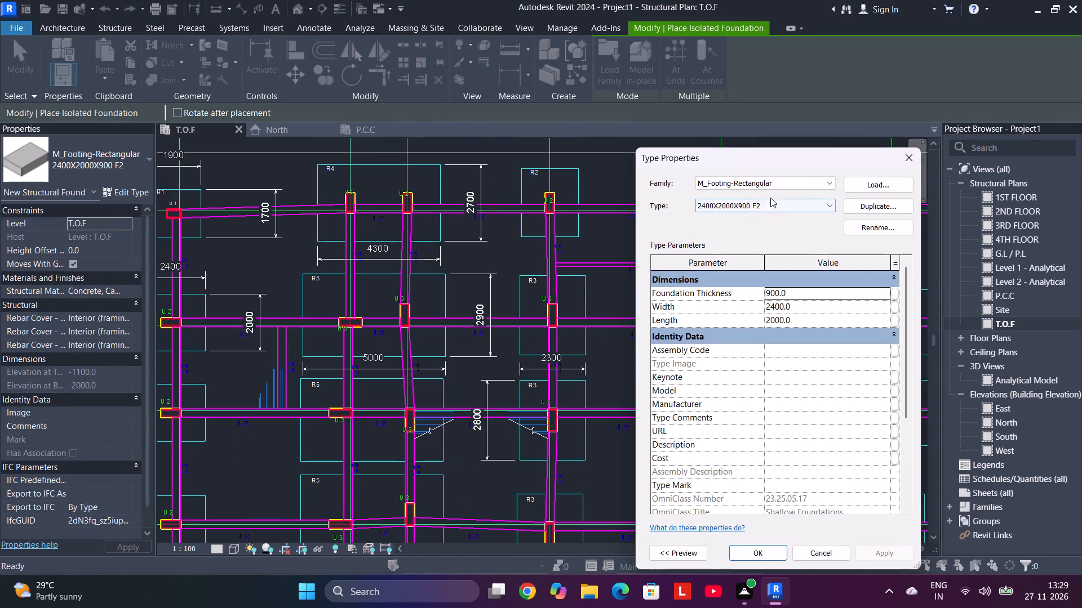
left_click(872, 206)
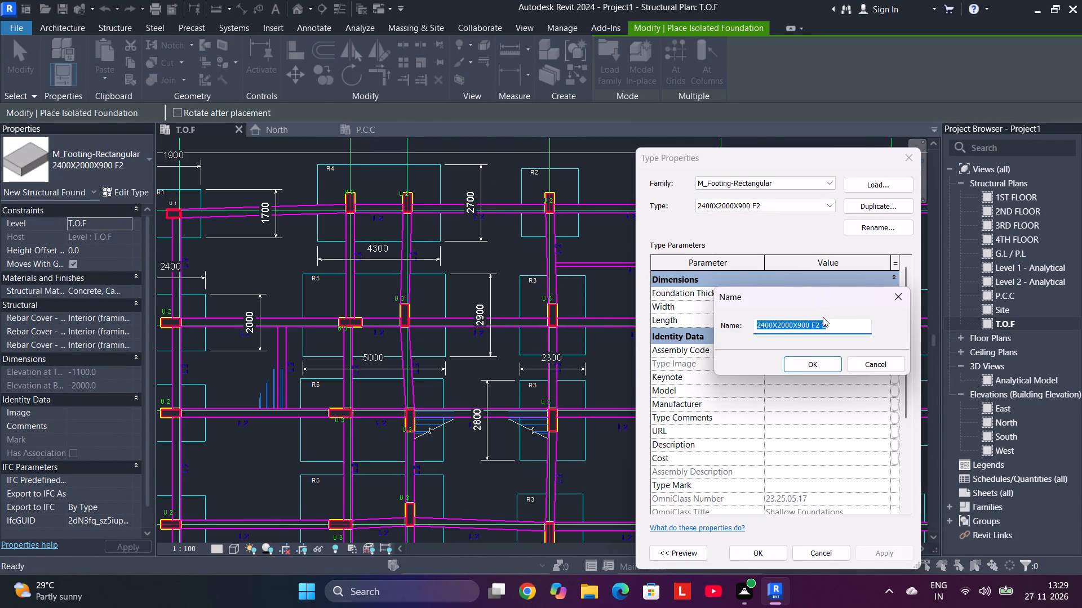
left_click_drag(848, 330, 740, 336)
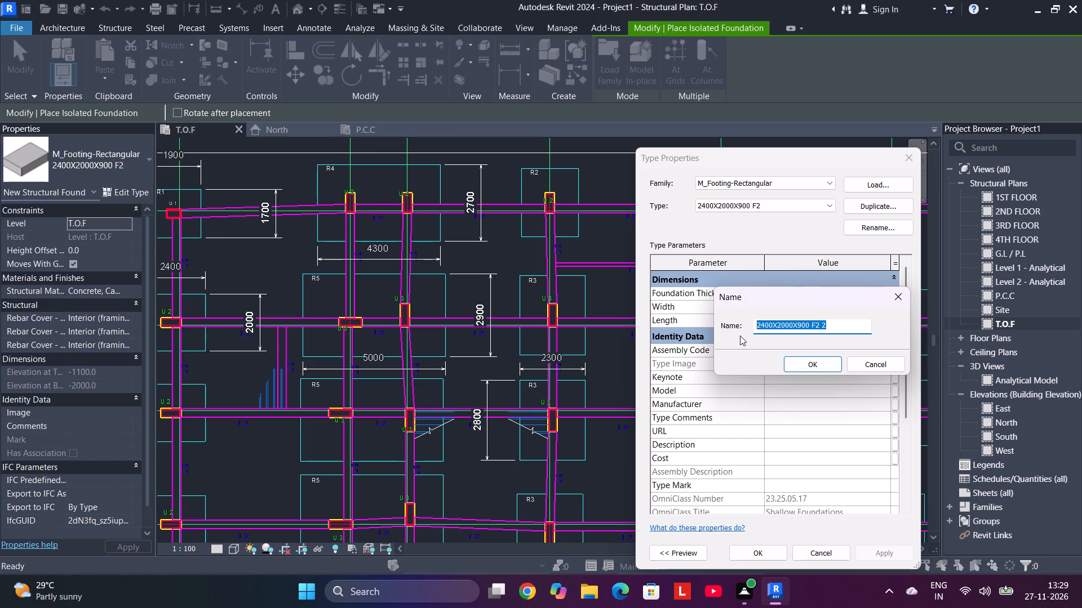
type("2300")
key("x")
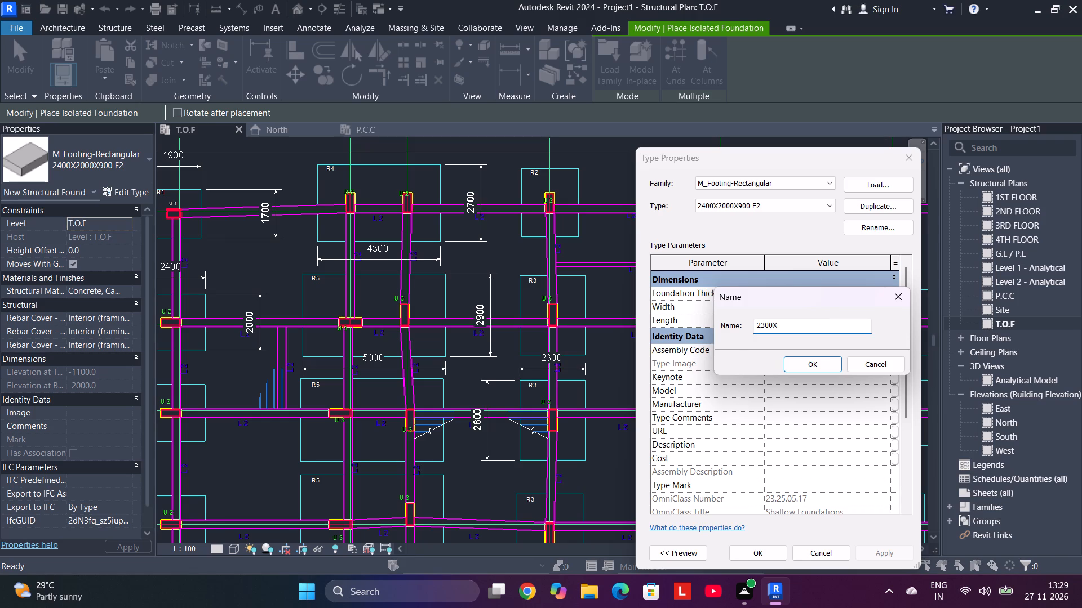
type("2800")
type("X900")
key("Return")
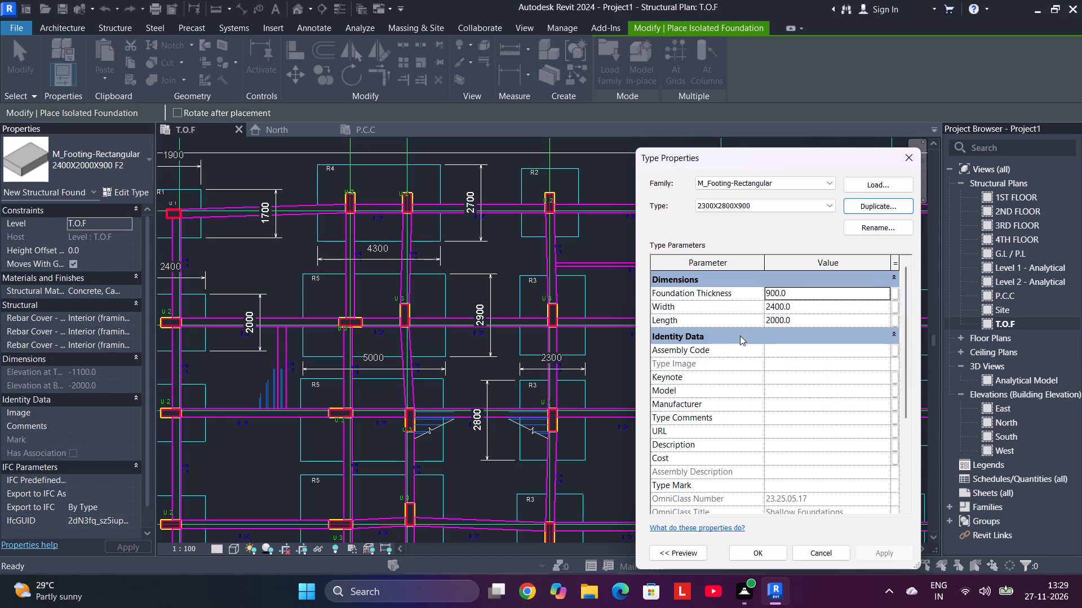
Rename the new 2300X2800X900 footing type as "2300X2800X900 F3".
left_click(858, 229)
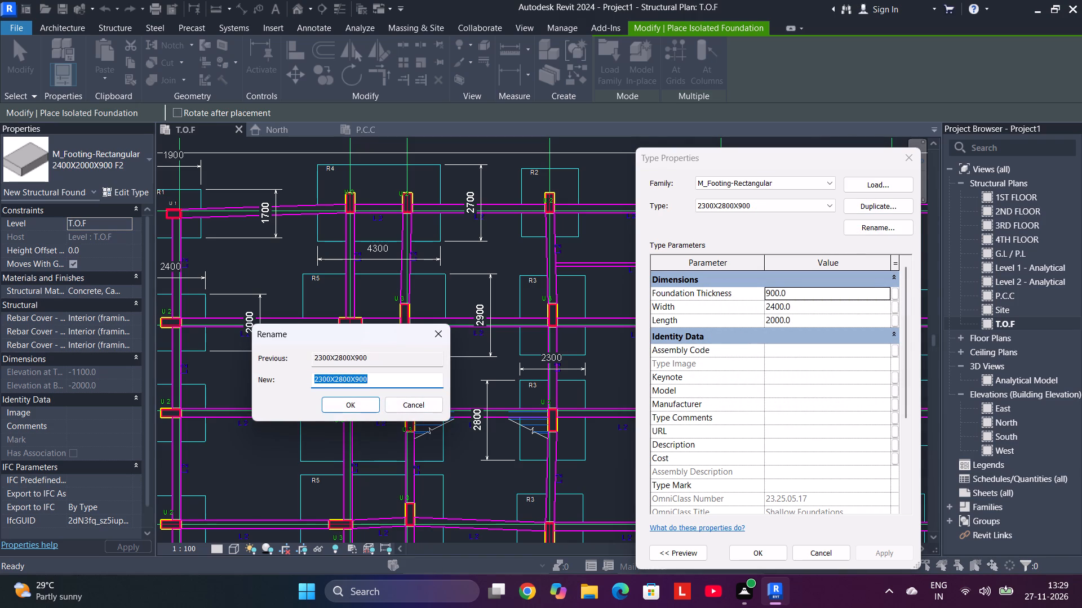
left_click(397, 382)
left_click(397, 381)
key("space")
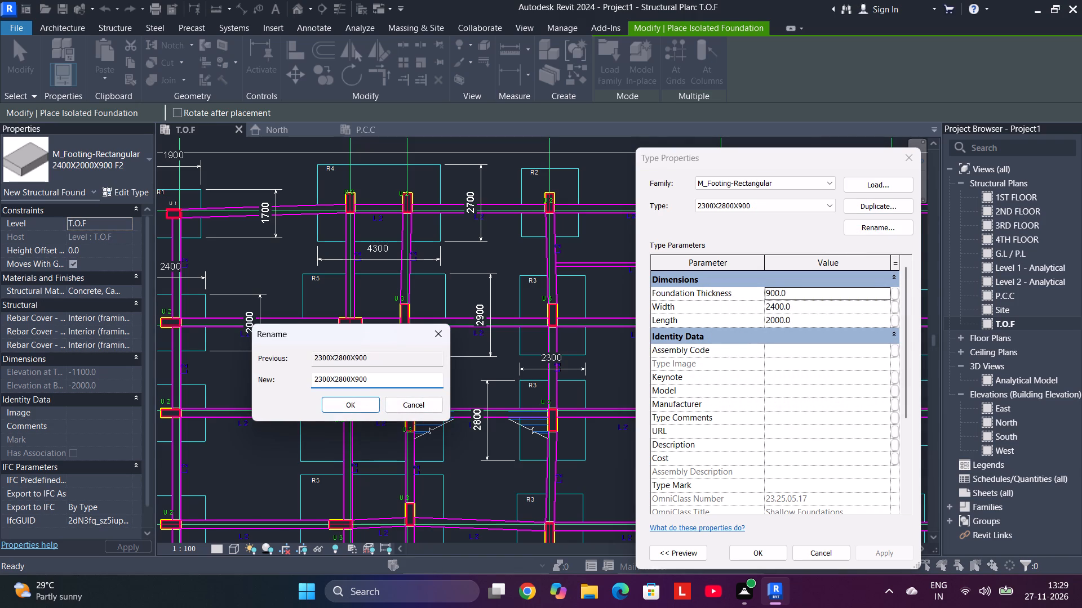
type("F3")
key("Return")
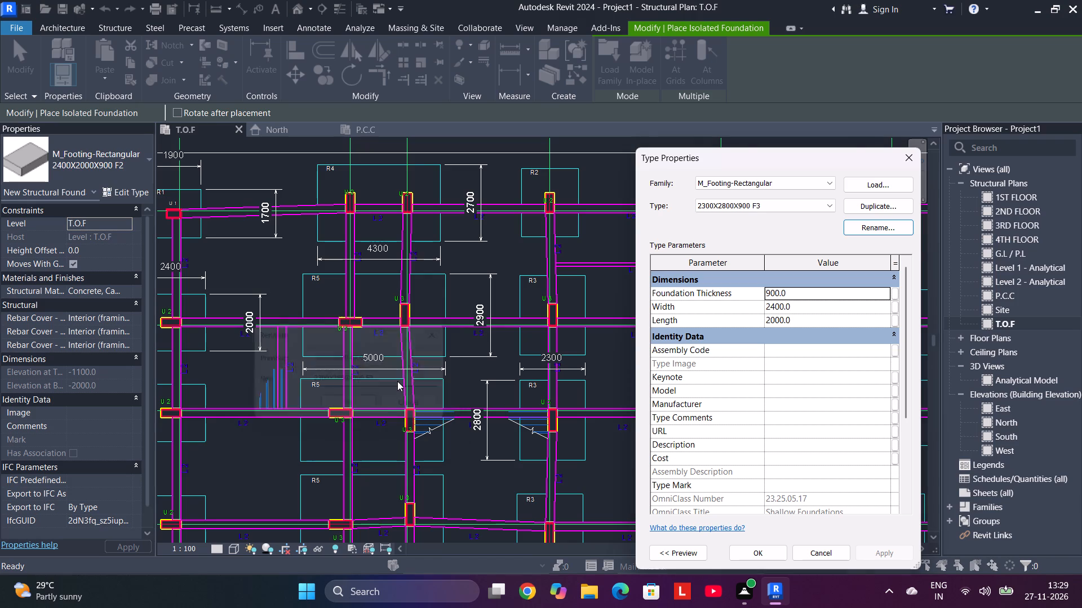
Set the F3 footing type's width to 2300 and length to 2800 mm.
scroll(397, 381, "up", 1)
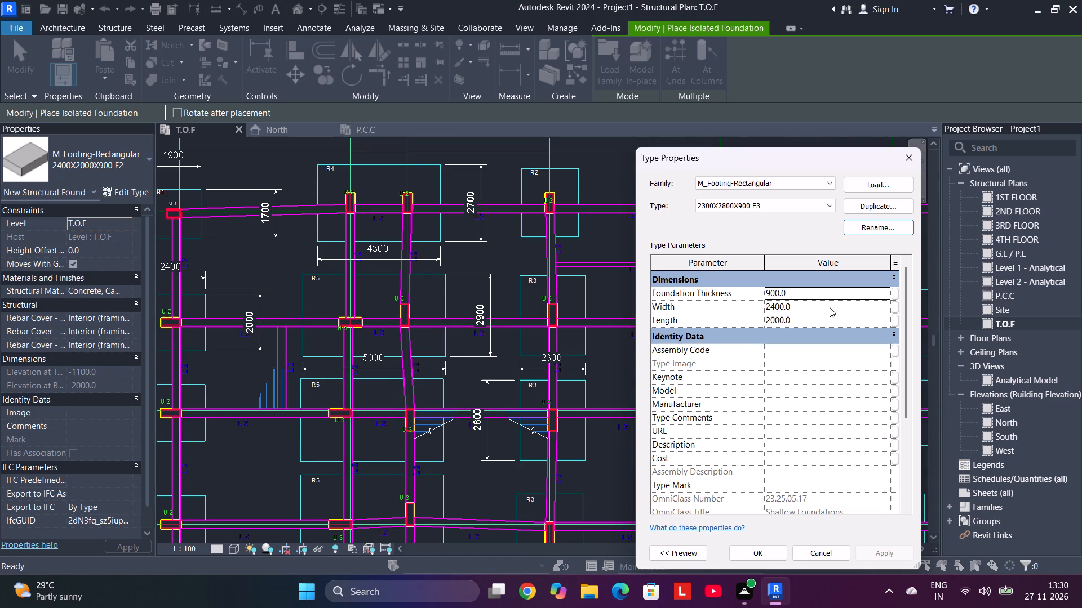
left_click(829, 307)
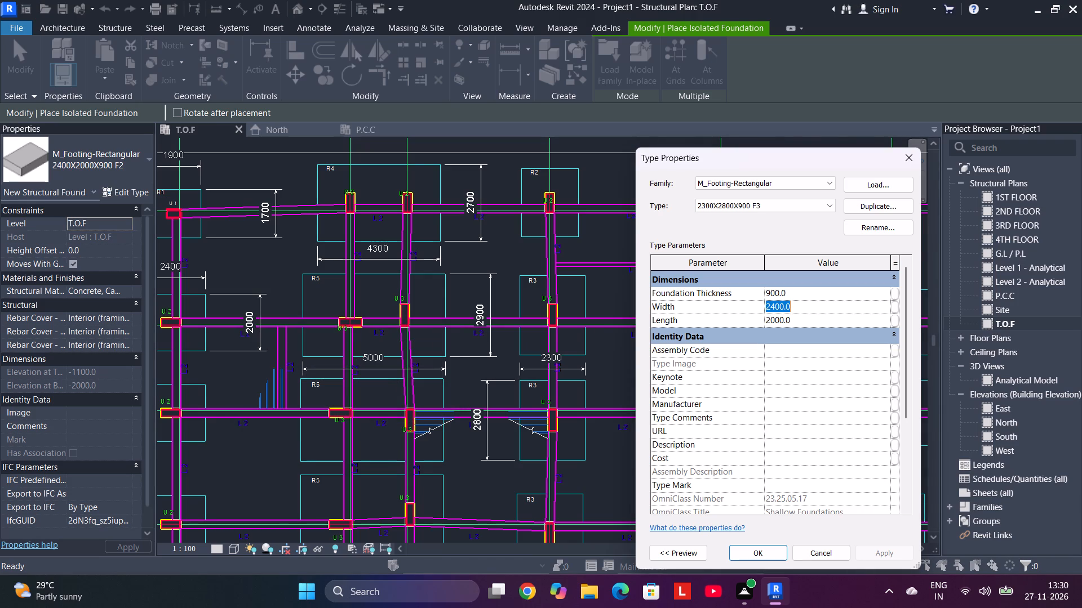
type("2300")
key("Tab")
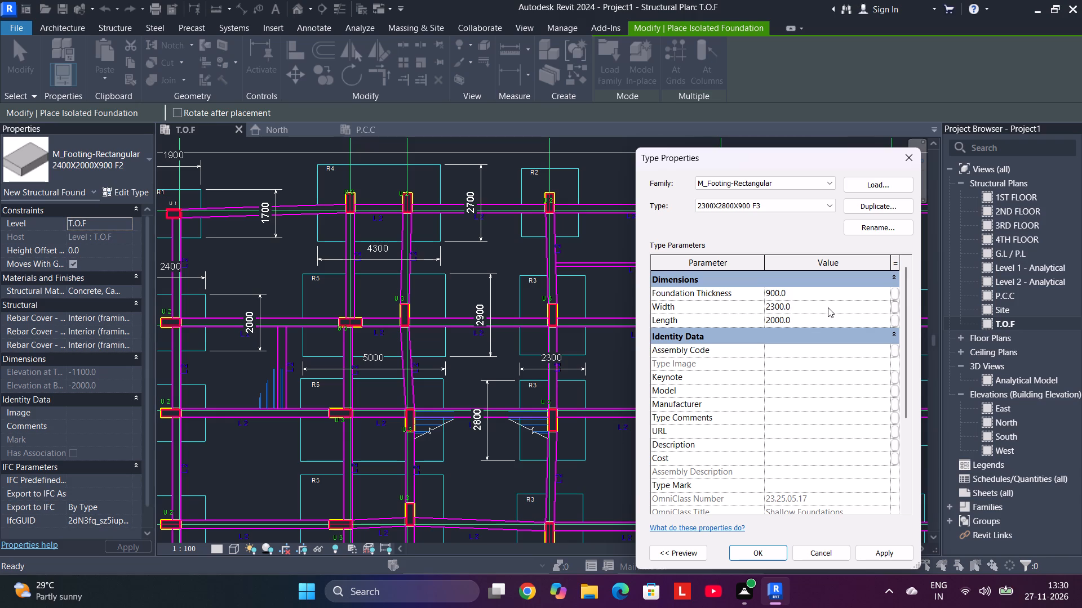
key("Tab")
type("2800")
key("Return")
key("Return")
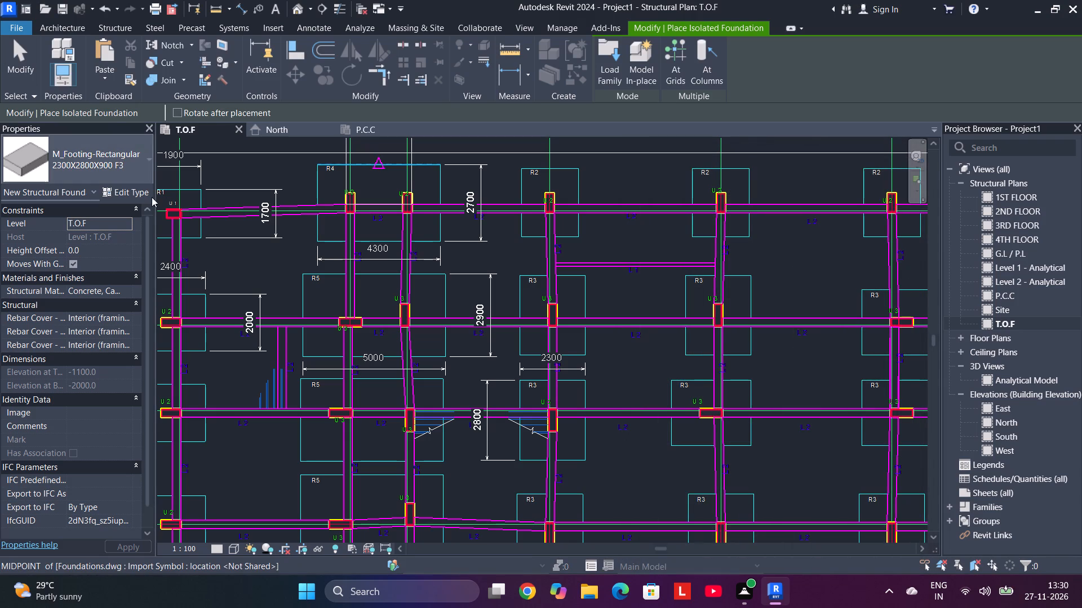
Duplicate the 2300X2800X900 F3 footing type under the name "2700X4300X900 F4".
left_click(124, 191)
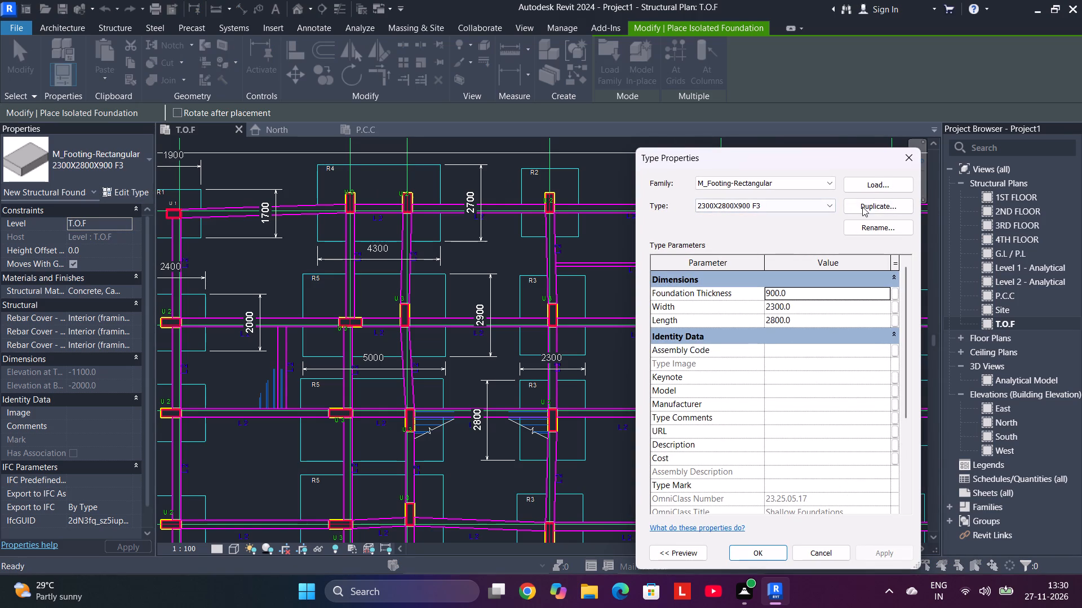
left_click(874, 203)
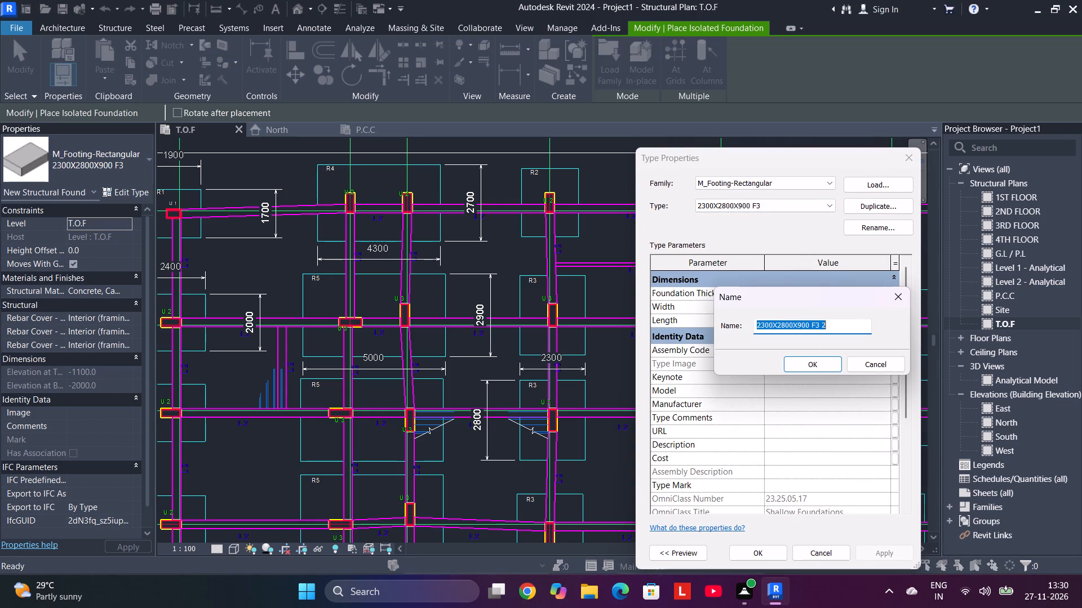
left_click_drag(836, 327, 739, 342)
type("2700")
key("x")
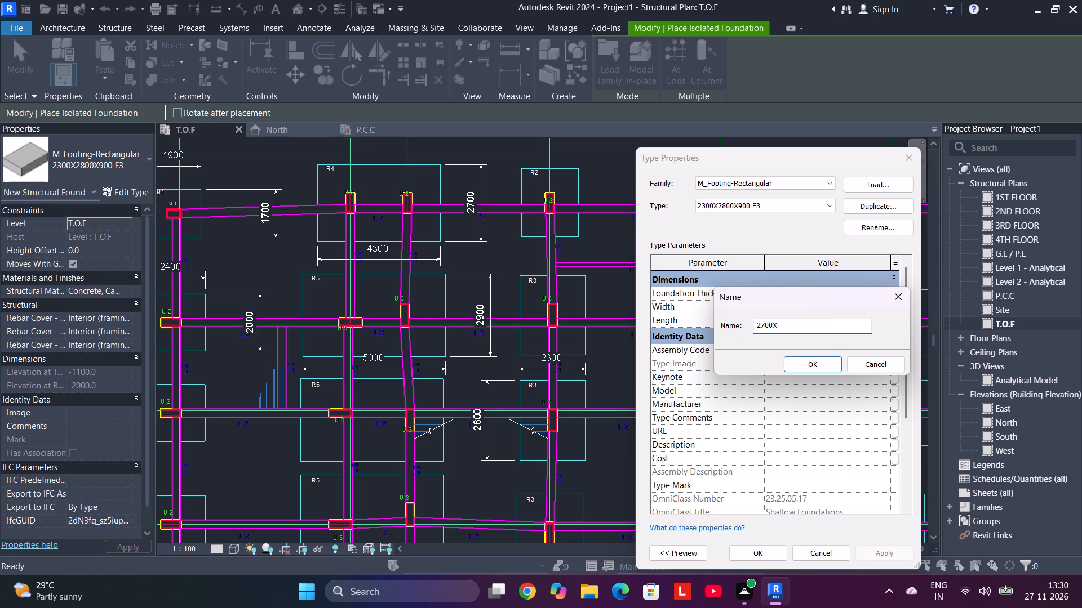
type("4300")
type("X900")
key("space")
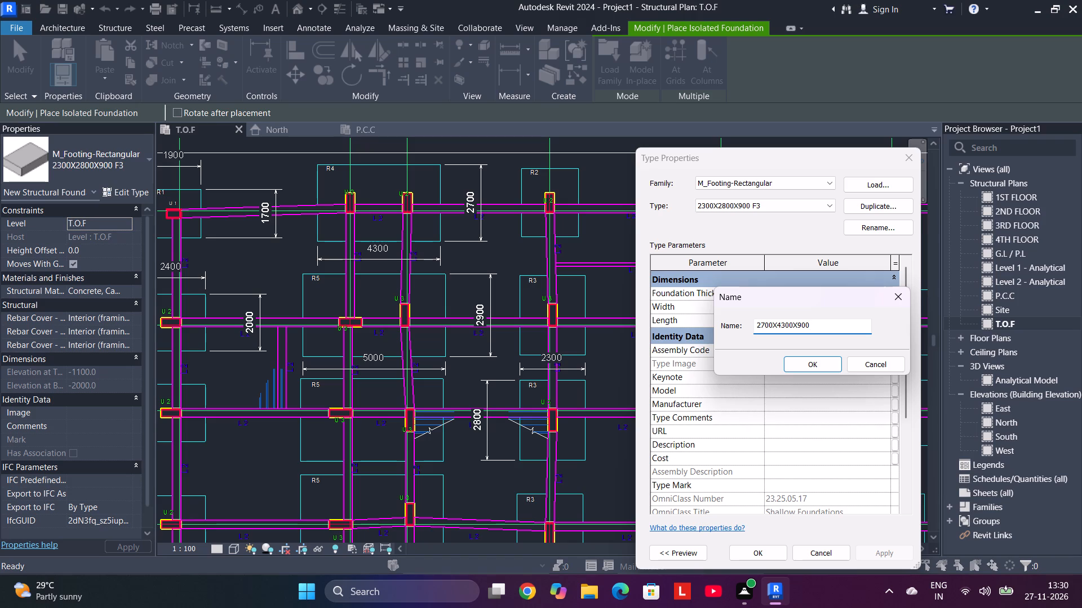
key("f")
key("4")
key("Return")
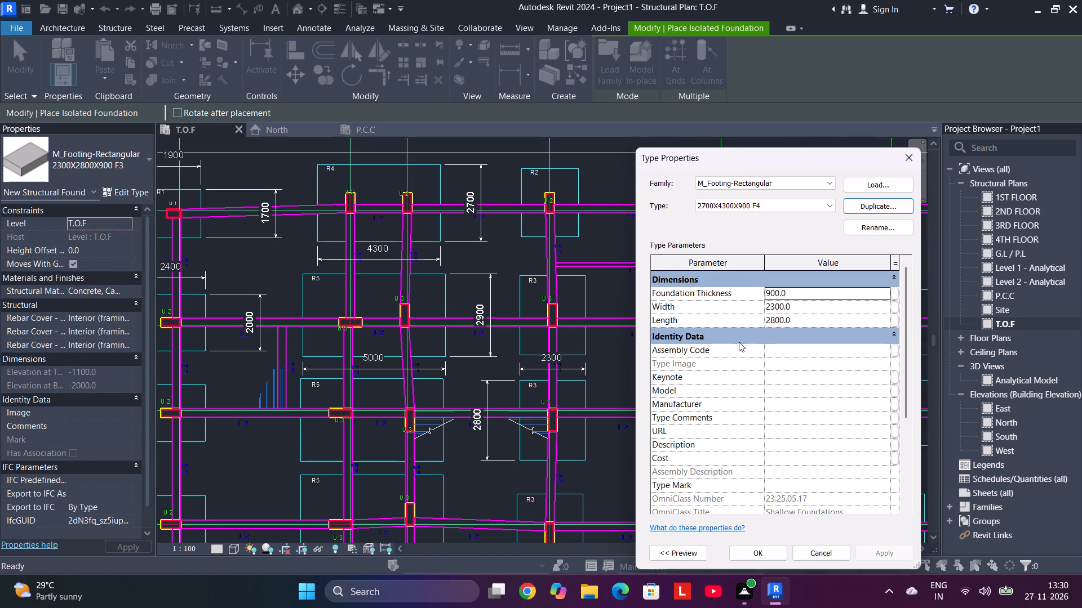
Set the F4 footing type's width to 2700 and length to 4300 mm.
key("Tab")
key("Tab")
key("Tab")
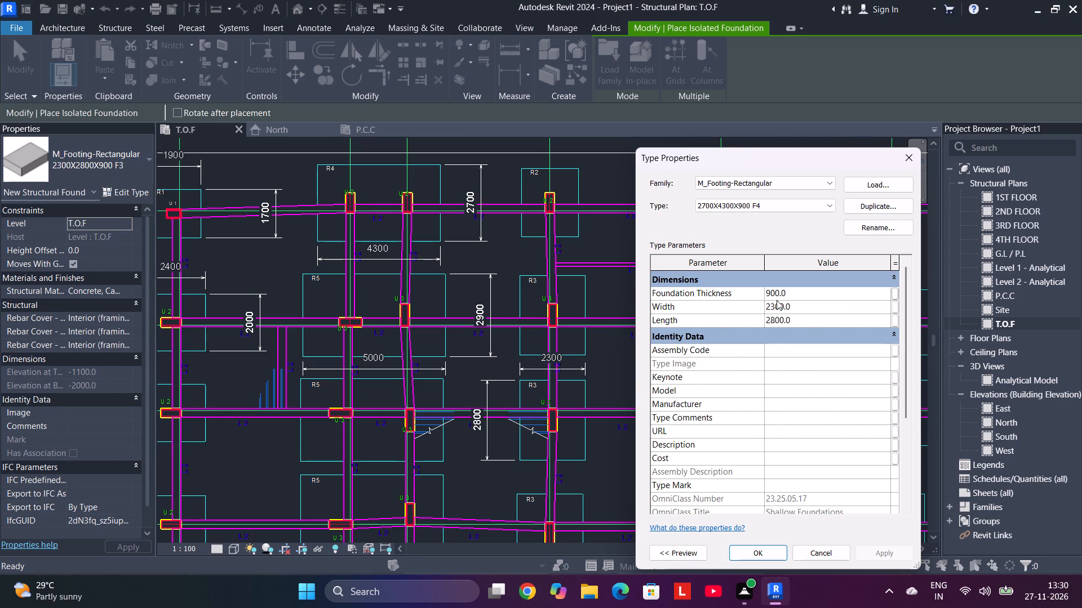
left_click(793, 307)
left_click(793, 307)
left_click(793, 307)
type("2700")
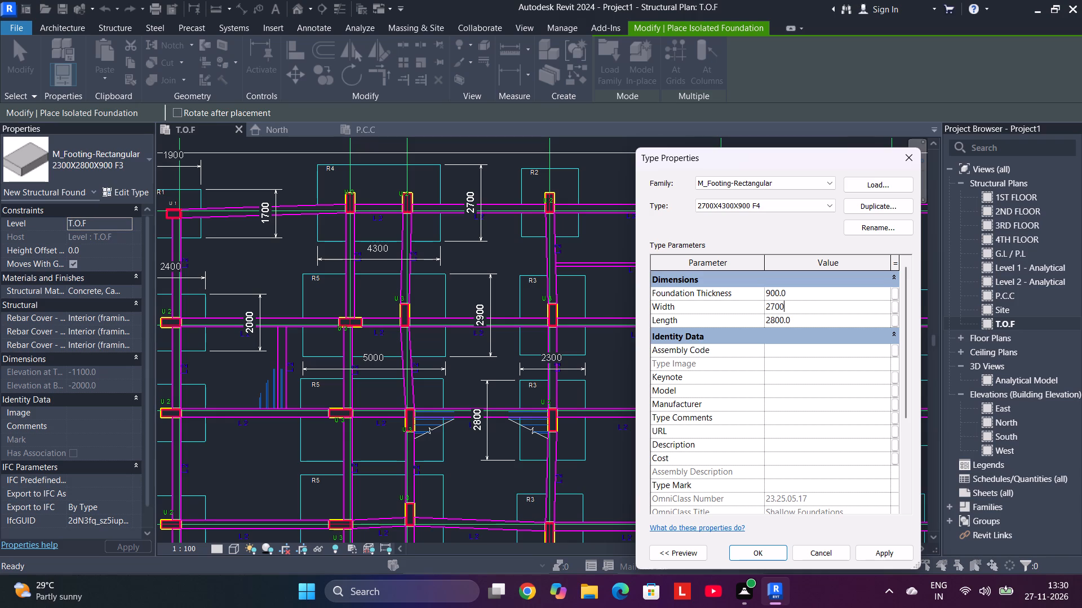
key("Return")
key("Tab")
type("4300")
key("Return")
key("Return")
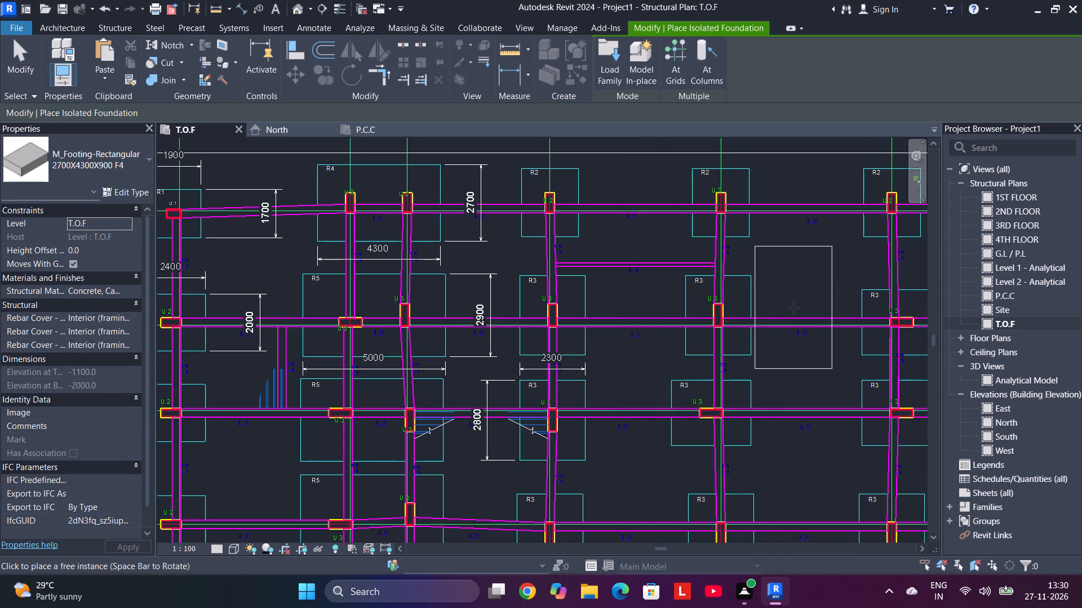
key("space")
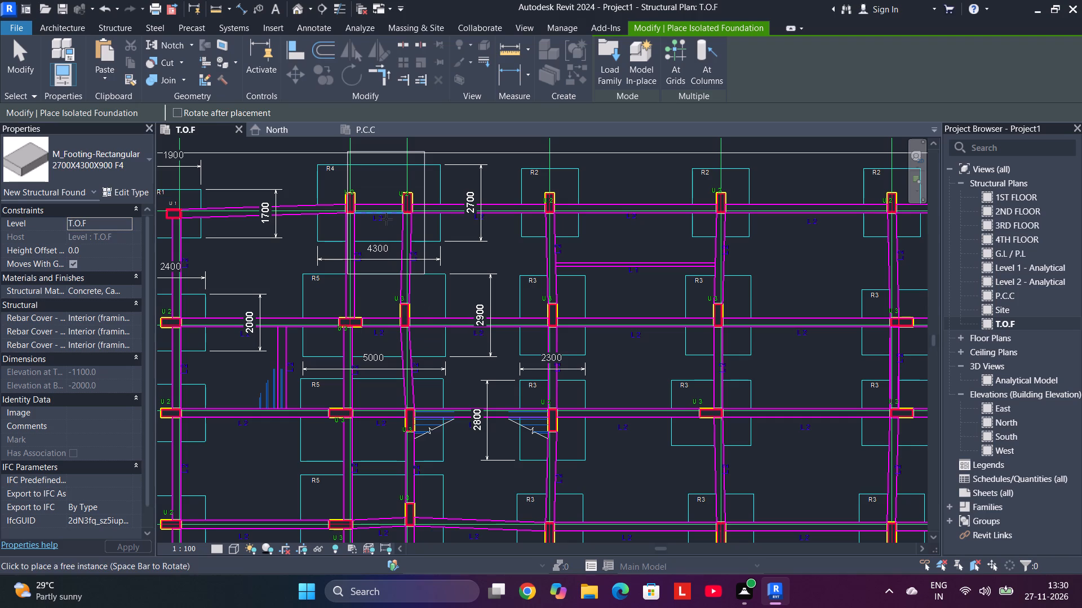
Duplicate the 2700X4300X900 F4 footing type under the name "5000X2900X900 F5".
left_click(135, 194)
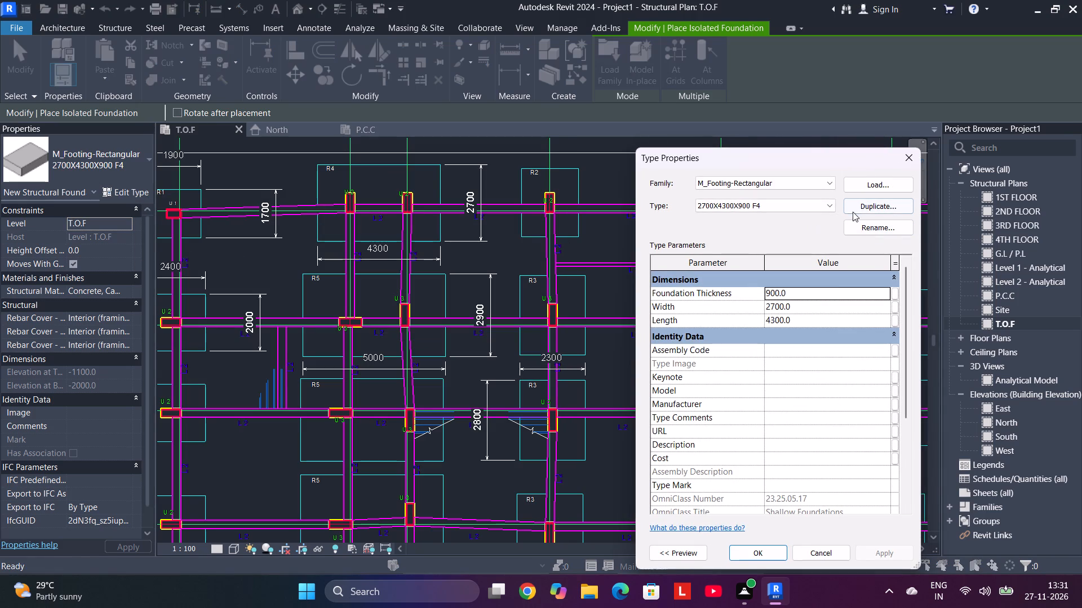
left_click(854, 210)
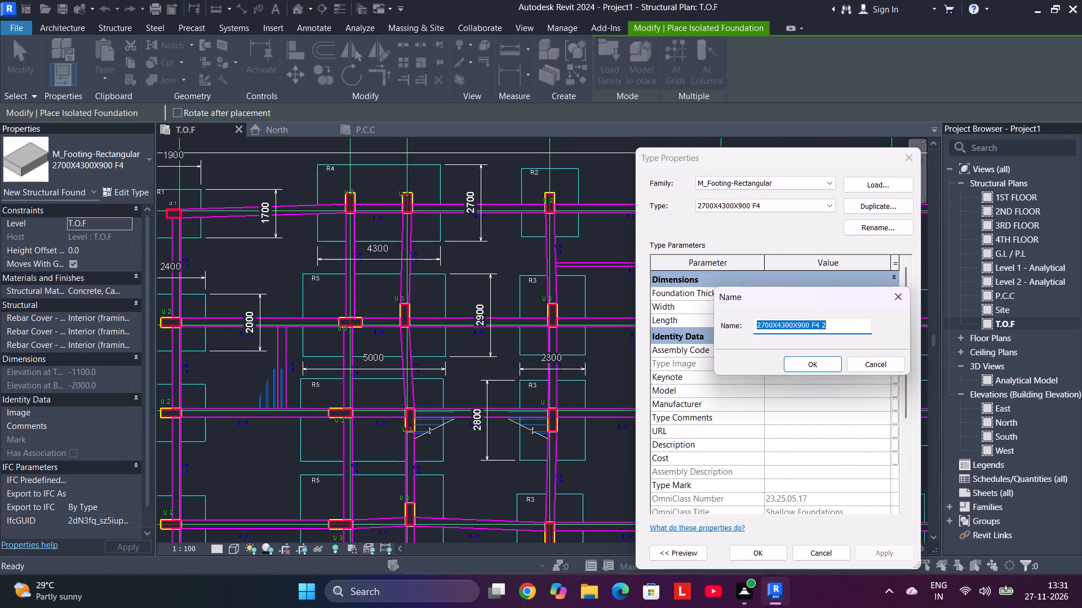
left_click_drag(844, 323, 732, 333)
type("5000")
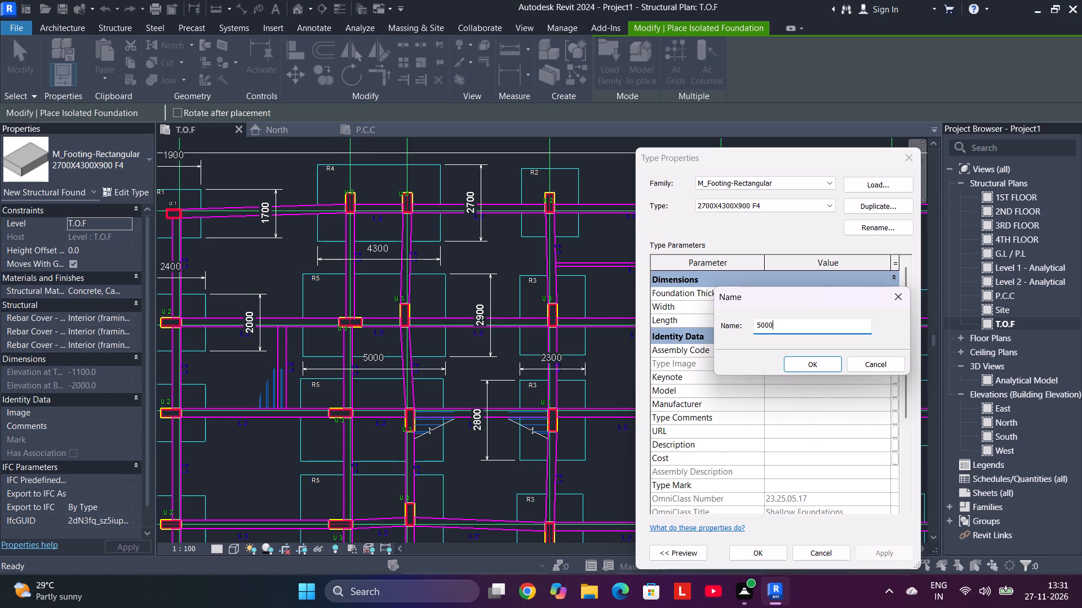
key("x")
type("2900")
type("X900")
key("space")
key("f")
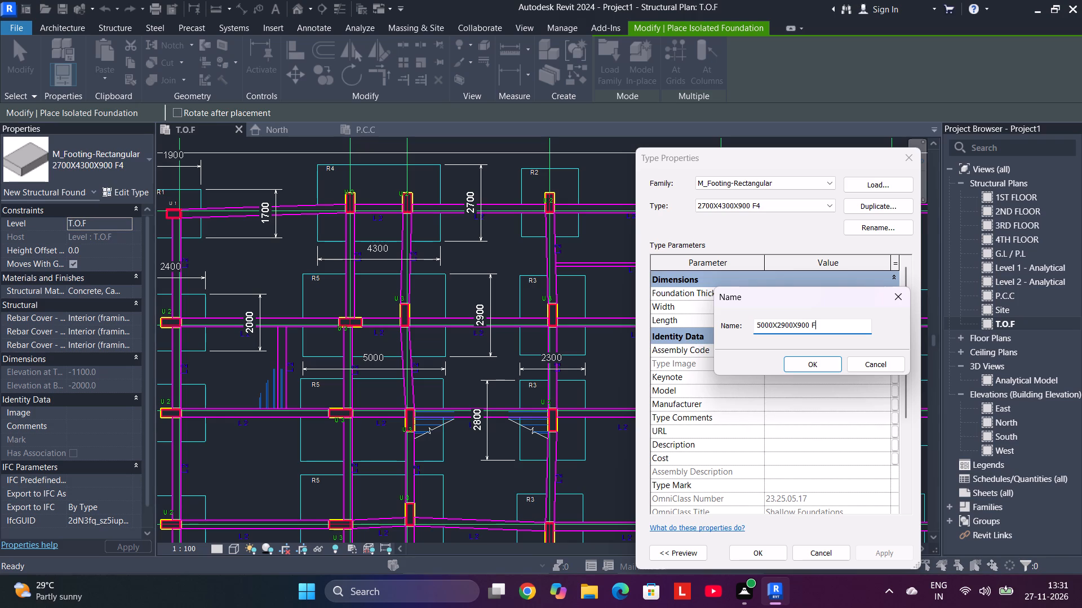
key("5")
key("Return")
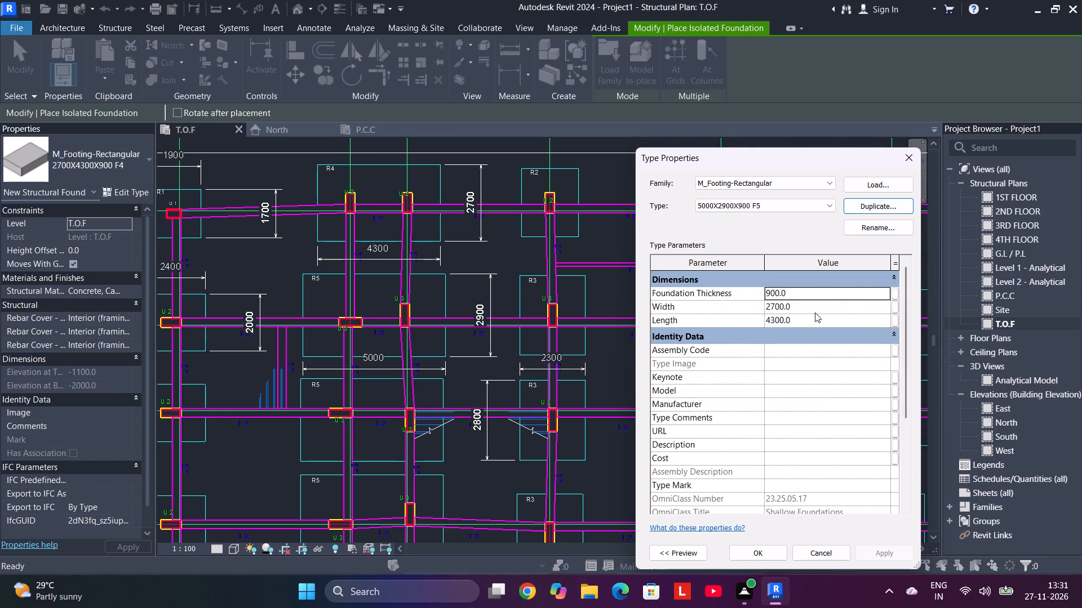
Set the F5 footing type's width to 2900 and length to 5000 mm.
left_click(829, 308)
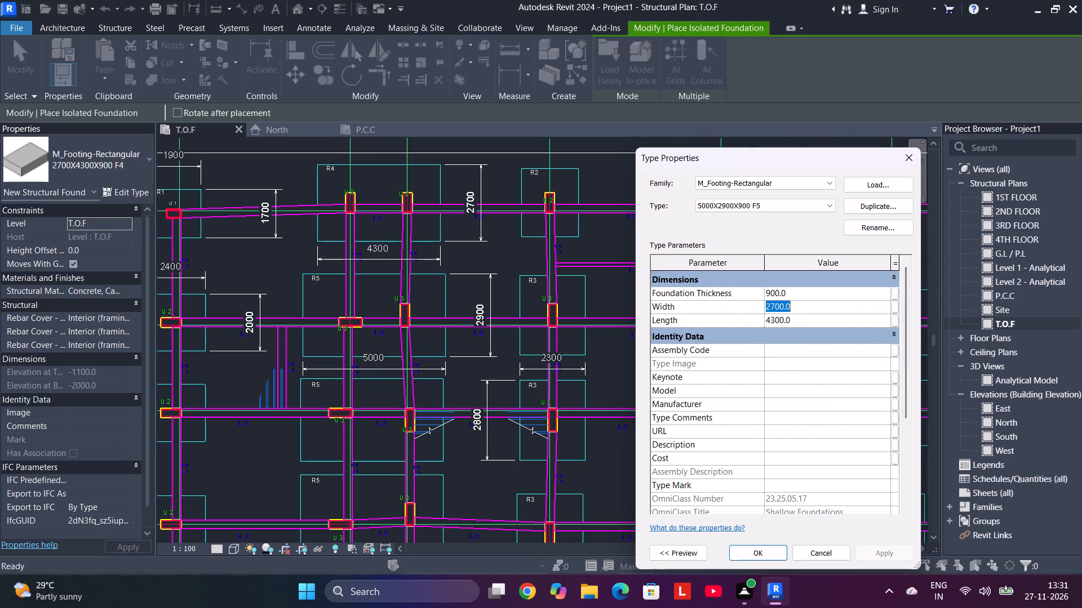
type("2900")
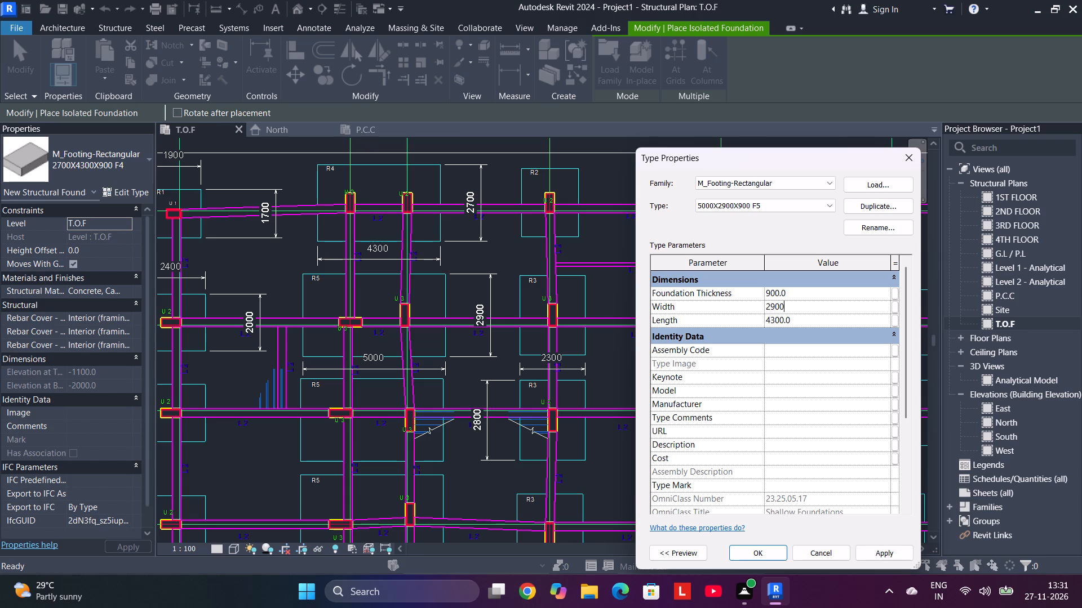
key("Tab")
key("Tab")
type("500")
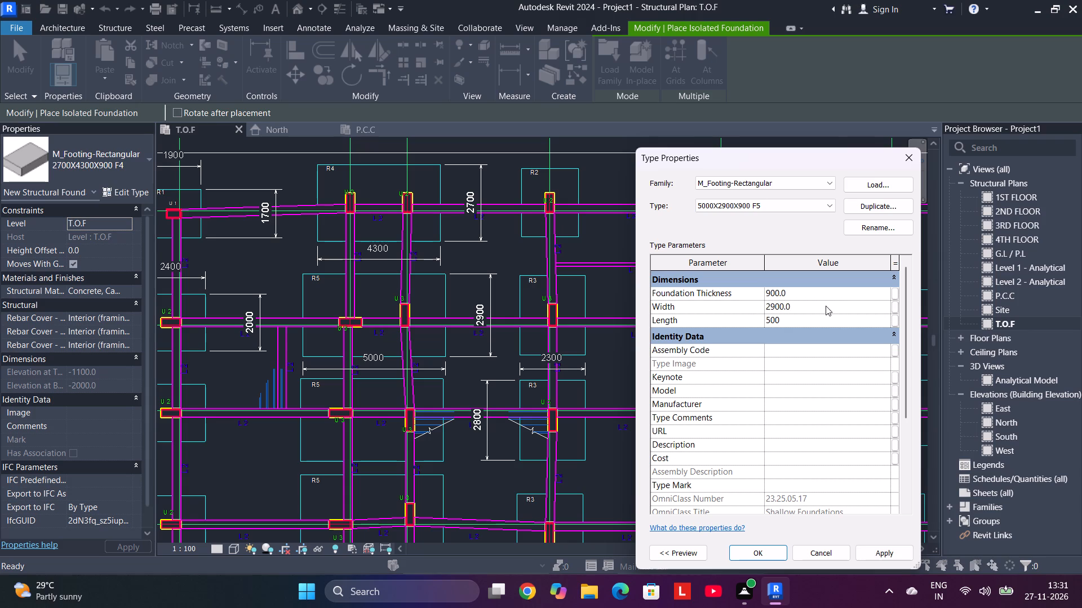
key("0")
key("Return")
key("Return")
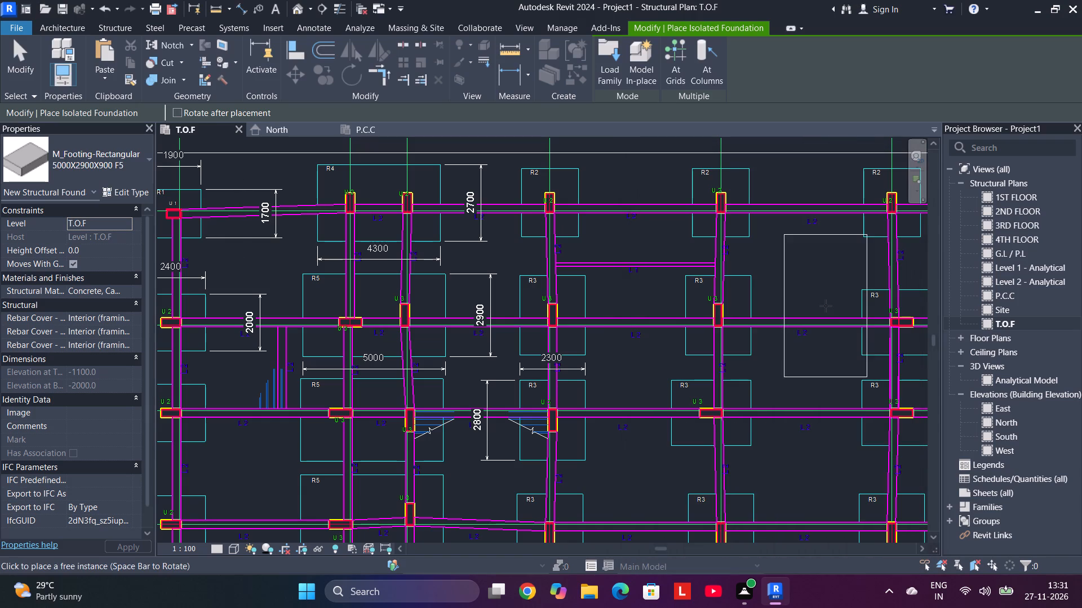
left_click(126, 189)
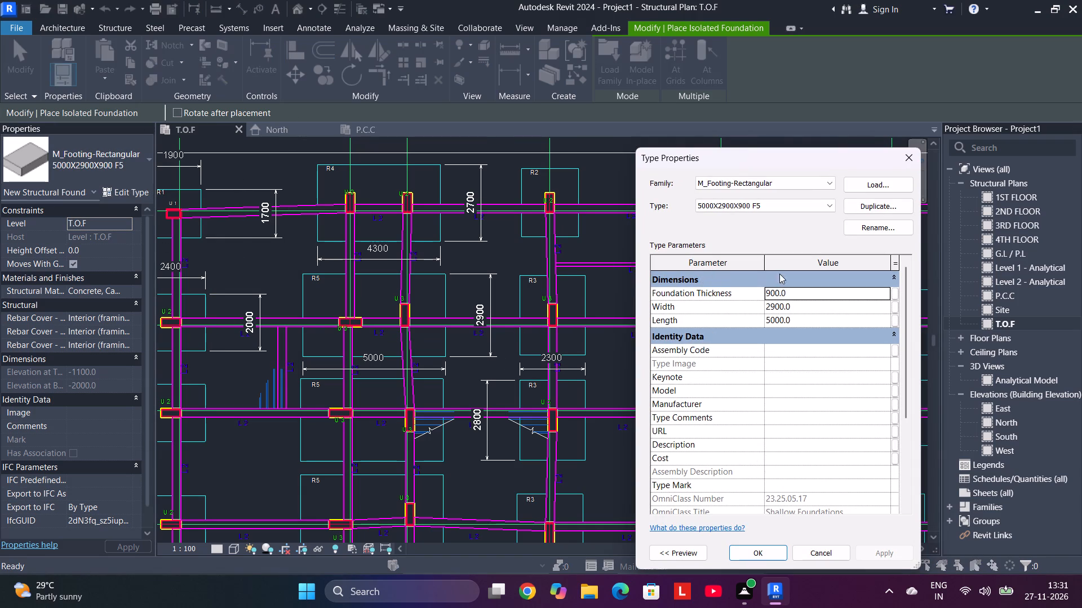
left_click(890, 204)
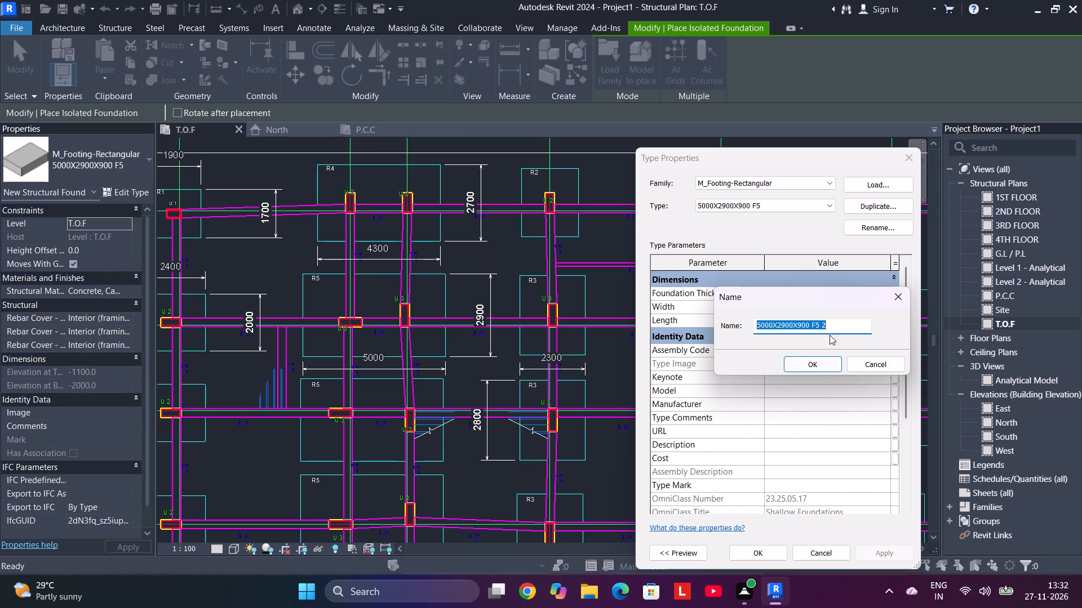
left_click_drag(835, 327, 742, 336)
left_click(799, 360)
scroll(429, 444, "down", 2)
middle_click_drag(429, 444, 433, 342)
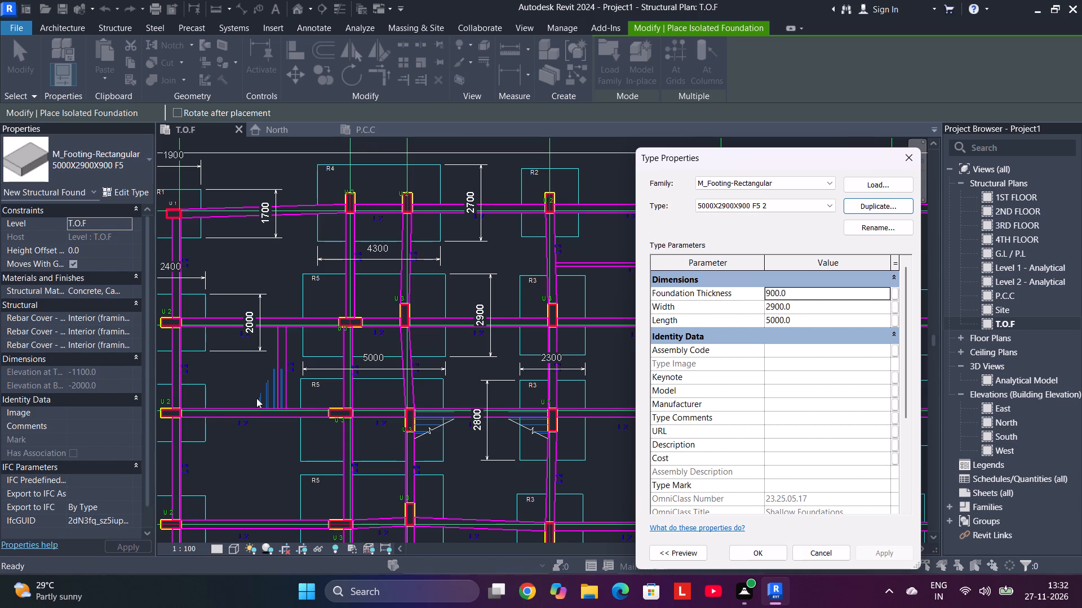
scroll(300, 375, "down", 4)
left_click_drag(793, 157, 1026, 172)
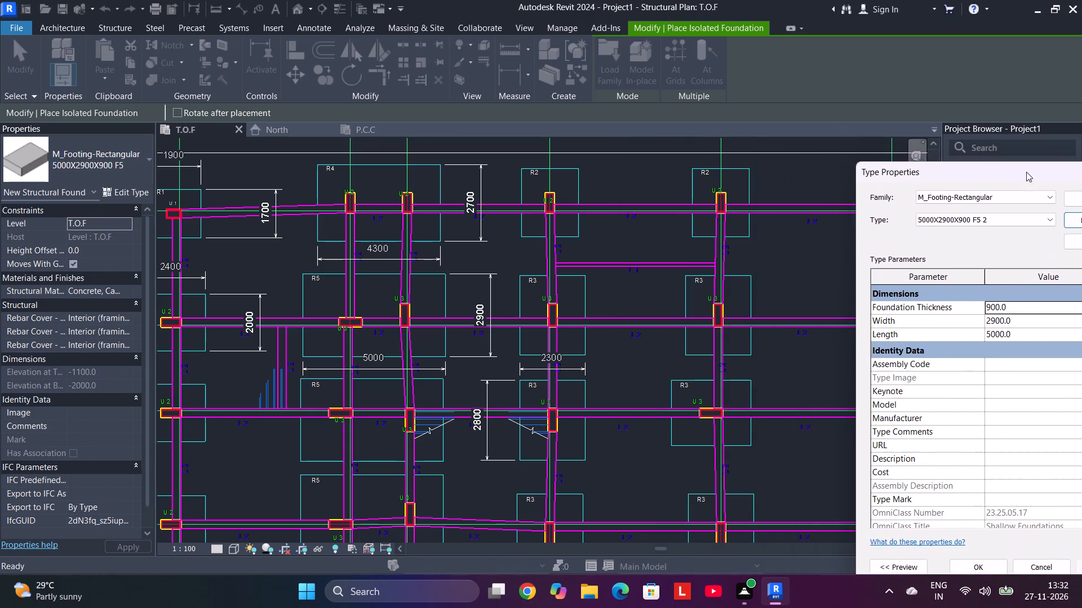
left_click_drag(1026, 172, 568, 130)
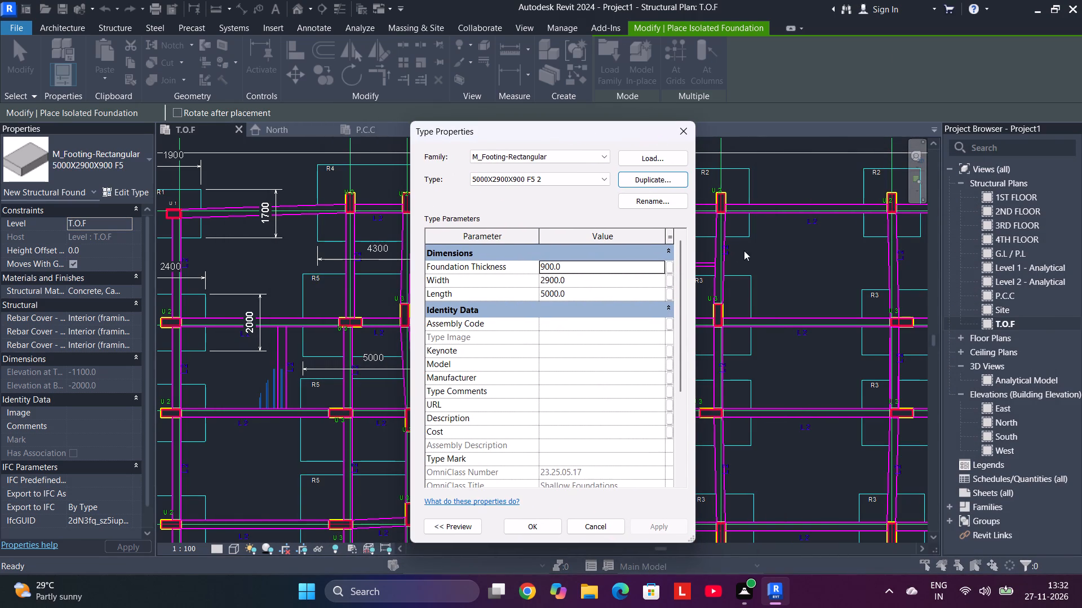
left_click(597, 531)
Duplicate the 5000X2900X900 F5 footing type under the name "5500X2400X900 F6", based on the dimensioned R6 outline.
scroll(609, 480, "down", 4)
middle_click_drag(610, 478, 598, 365)
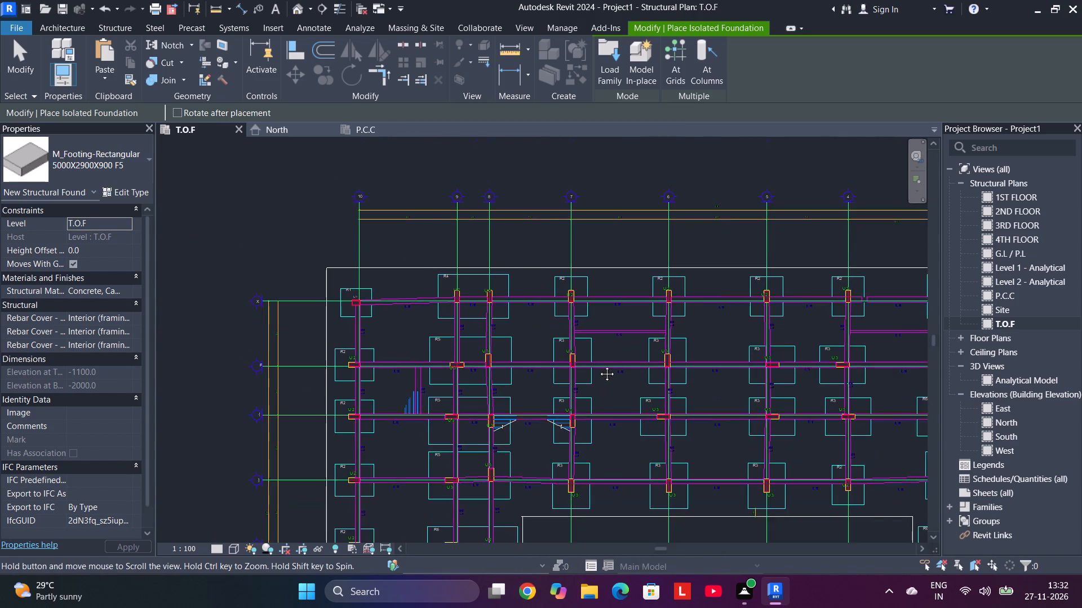
middle_click_drag(598, 365, 610, 279)
scroll(464, 378, "up", 2)
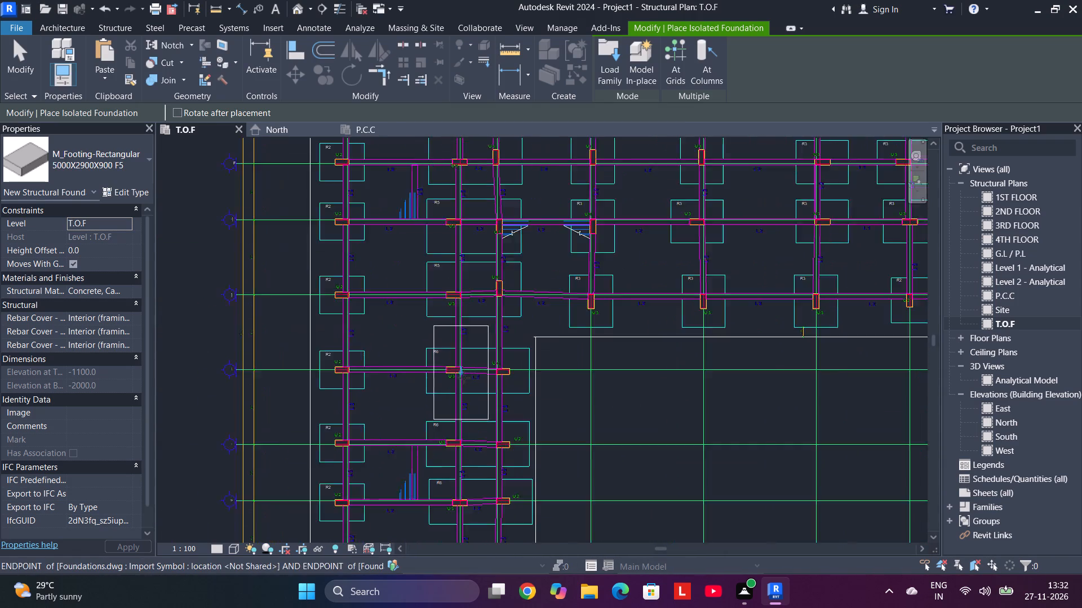
scroll(464, 378, "up", 3)
key("space")
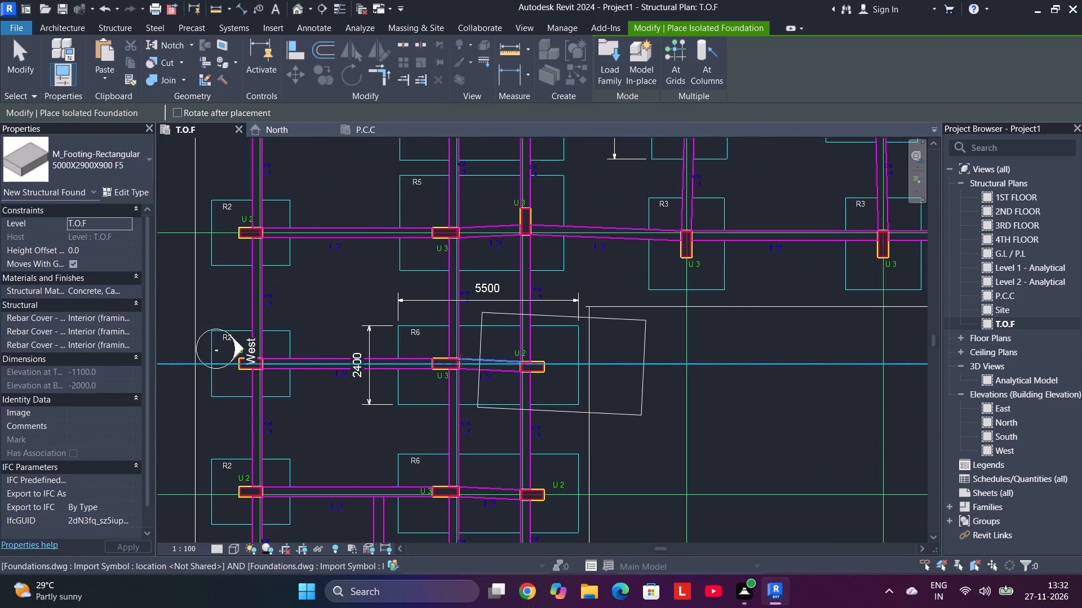
key("space")
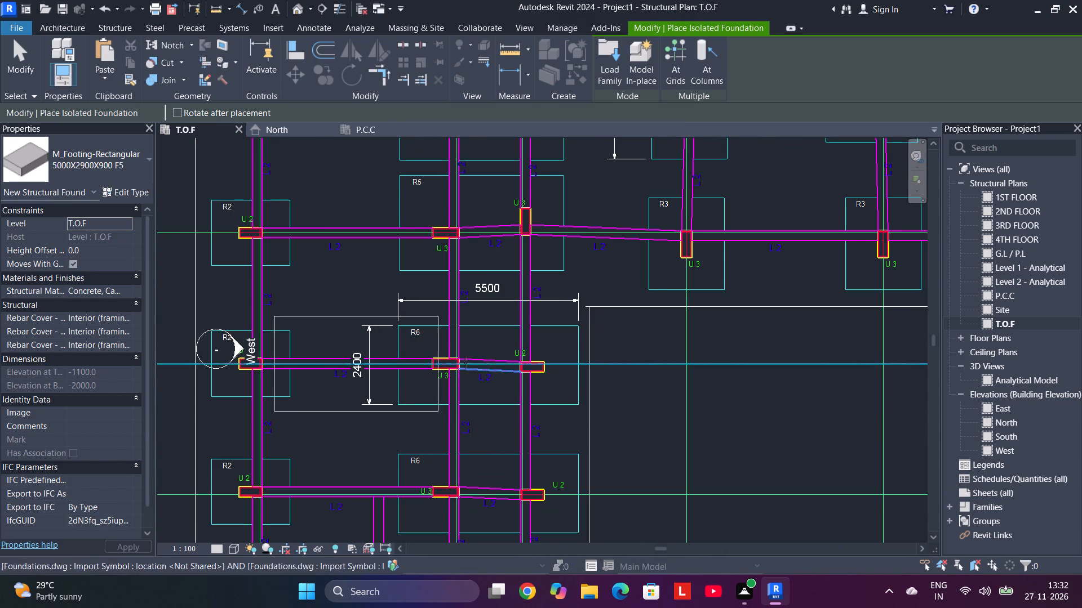
left_click(124, 190)
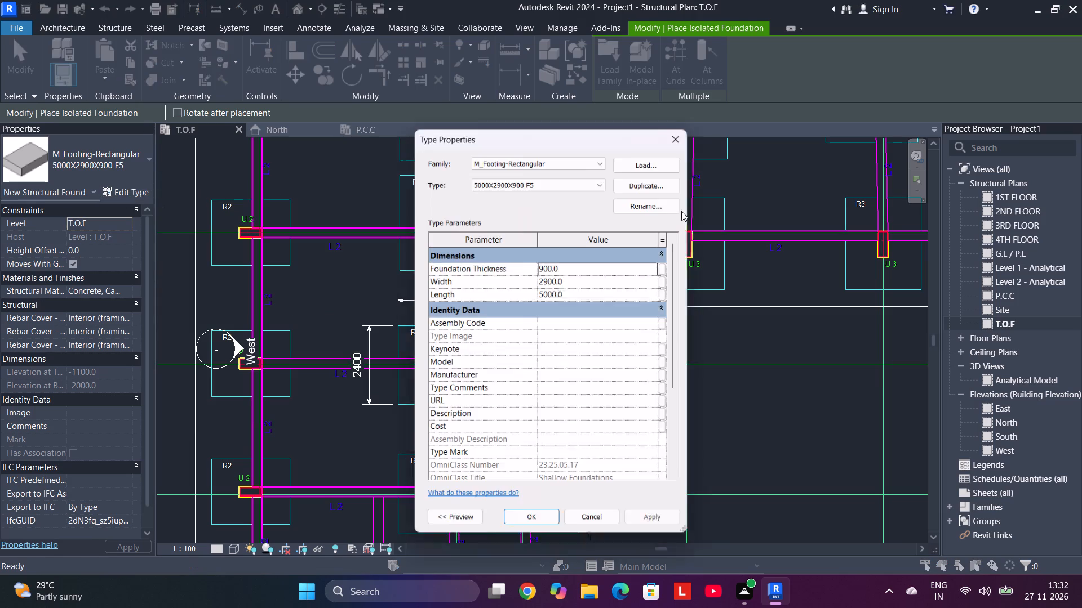
left_click_drag(562, 140, 862, 148)
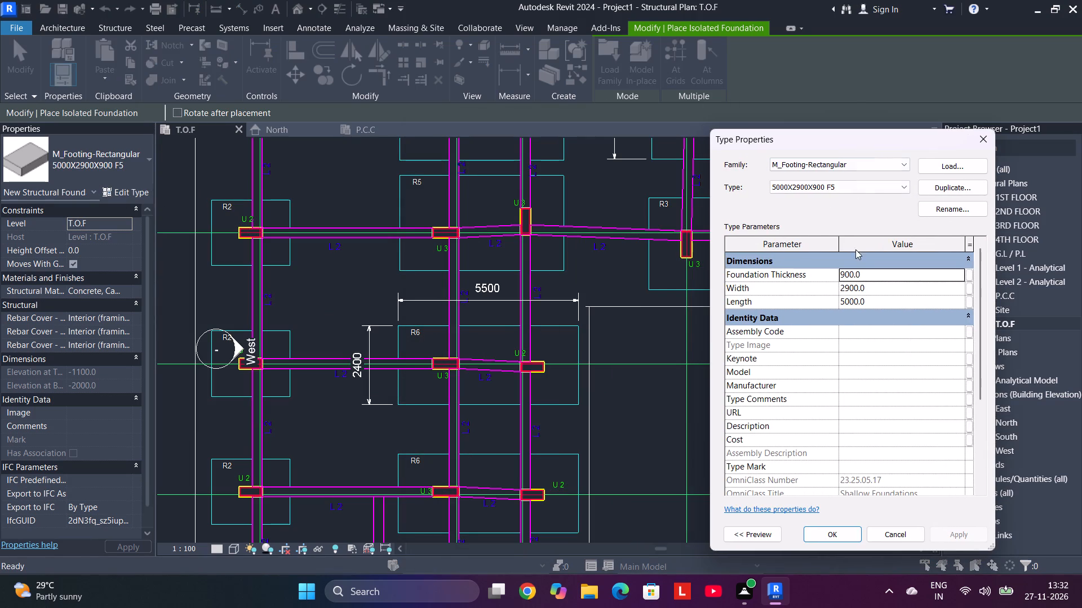
left_click(948, 185)
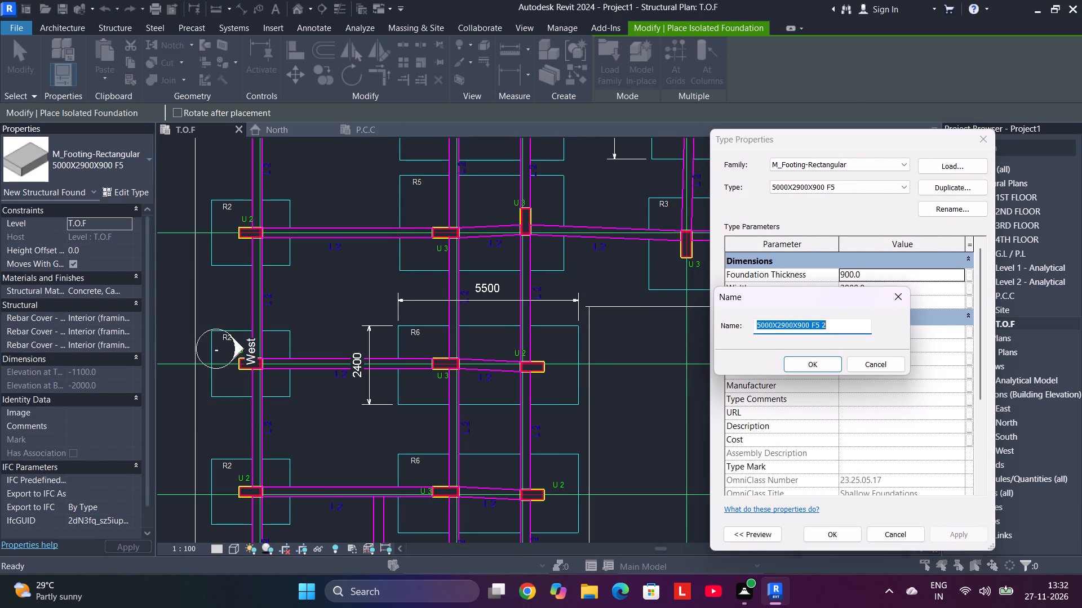
left_click_drag(836, 329, 737, 328)
type("5000")
key("BackSpace")
key("BackSpace")
key("BackSpace")
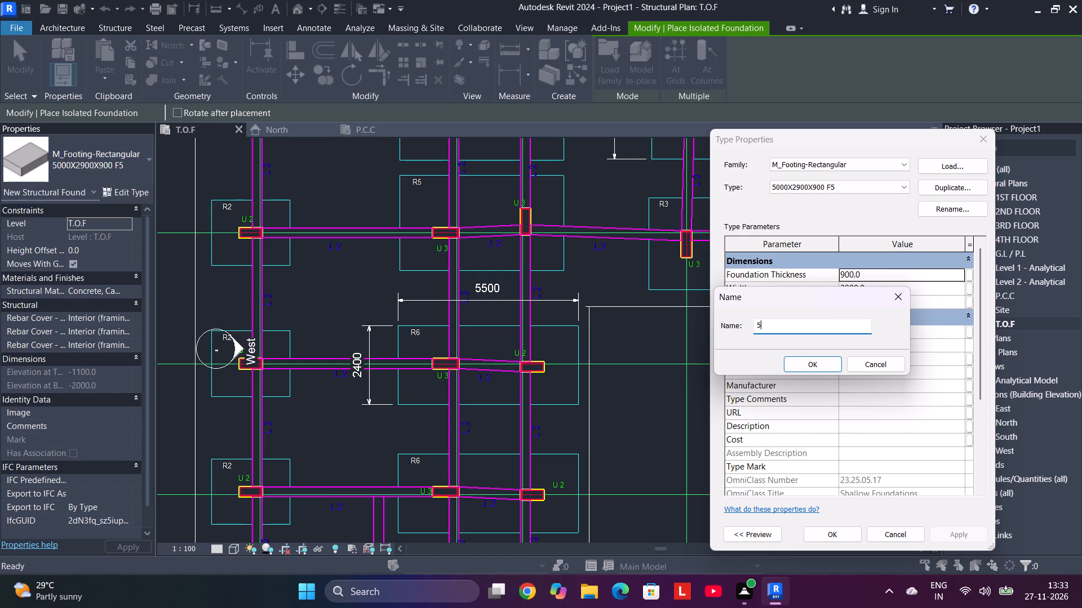
type("500")
key("x")
type("2400")
type("X900")
key("space")
type("F6")
key("Return")
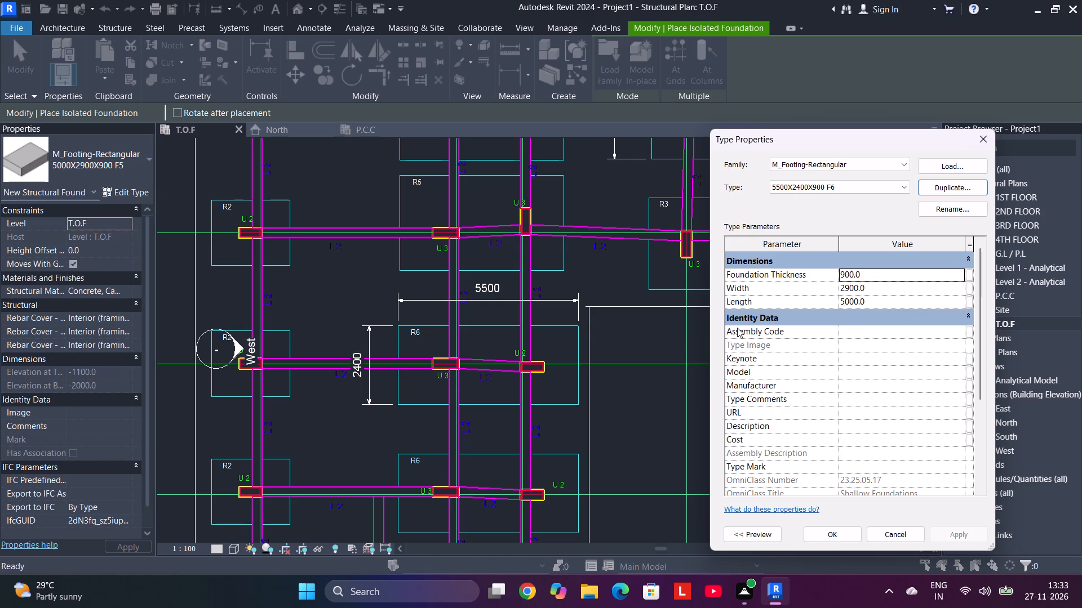
Set the F6 footing type's width to 2400 and length to 5500 mm.
key("Tab")
key("Tab")
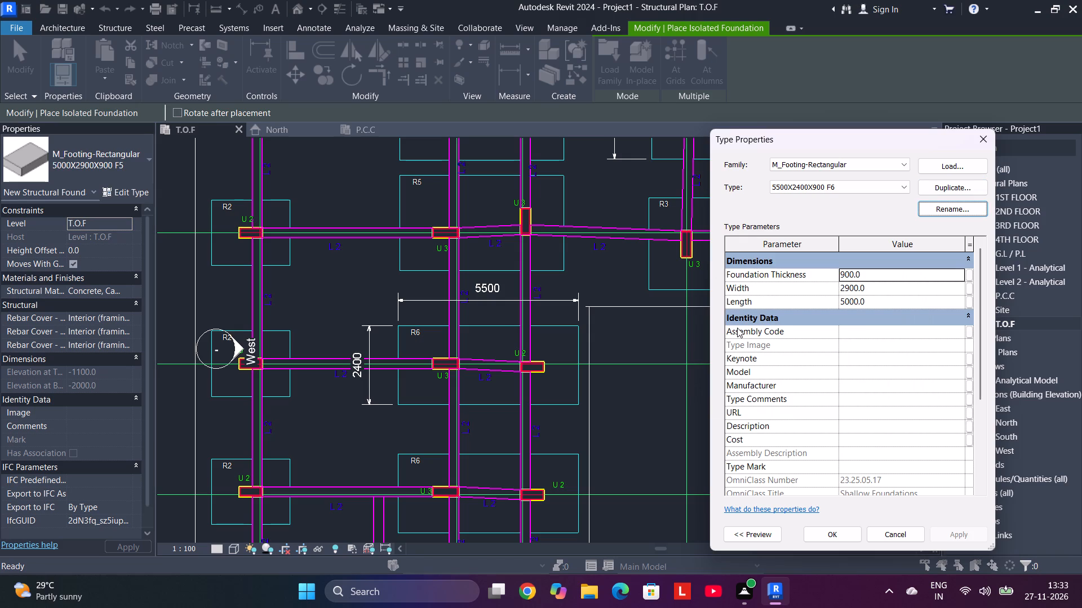
key("Tab")
key("Tab")
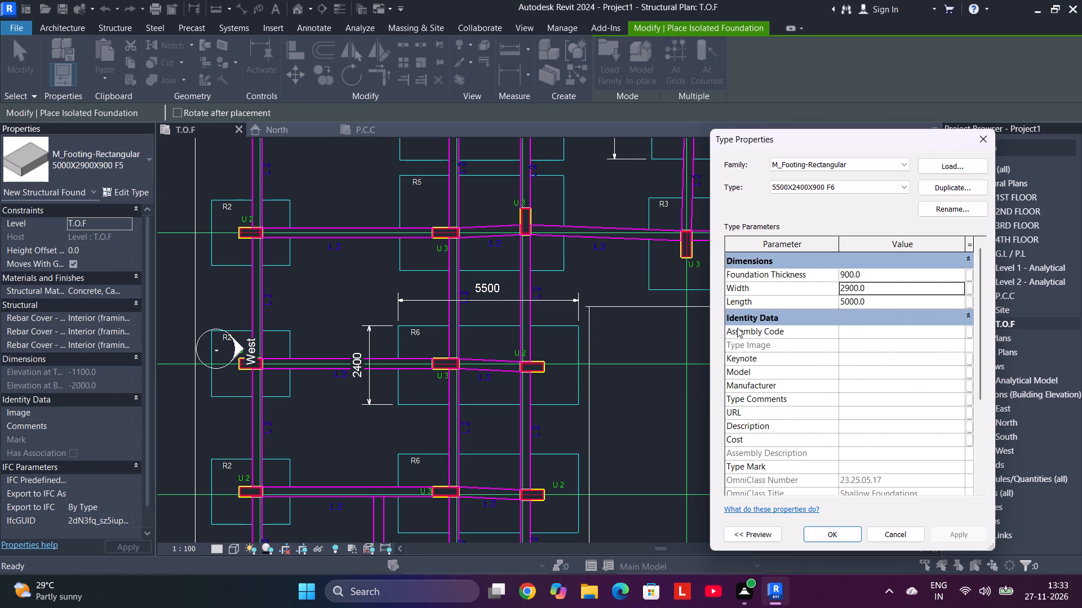
type("2400")
key("Tab")
key("Tab")
type("55")
type("00")
key("Tab")
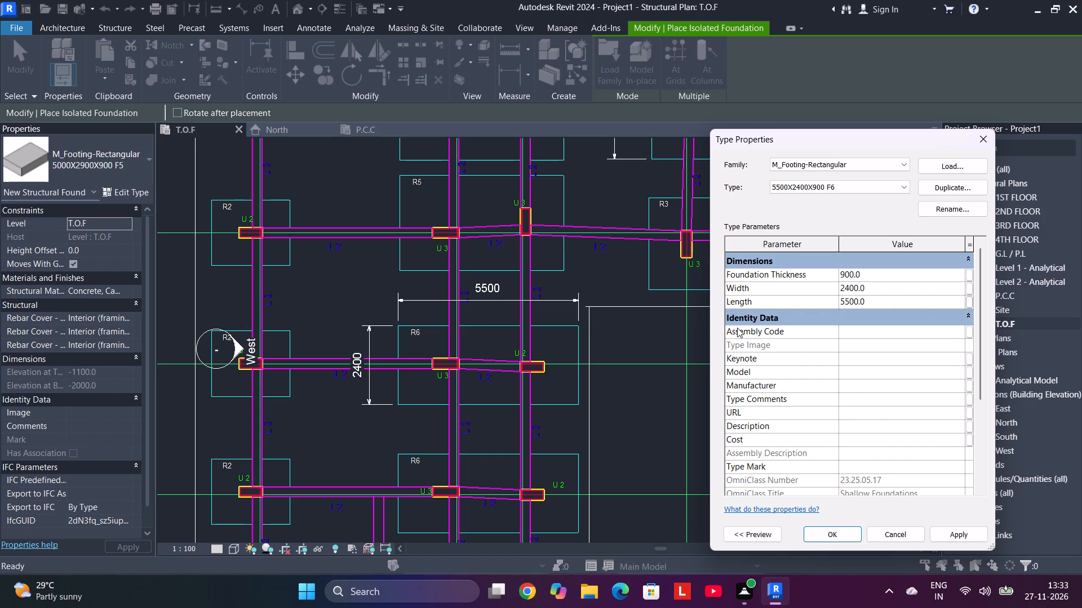
key("Return")
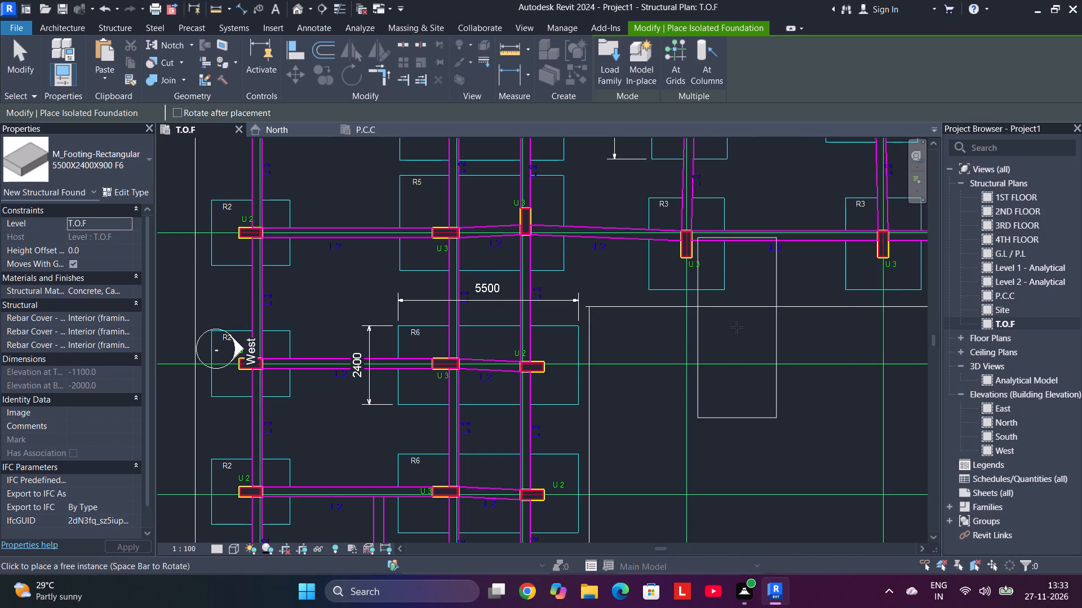
Place a 1900X1700X900 F1 footing over the R1 outline near the crossing of grids 10 and X.
key("space")
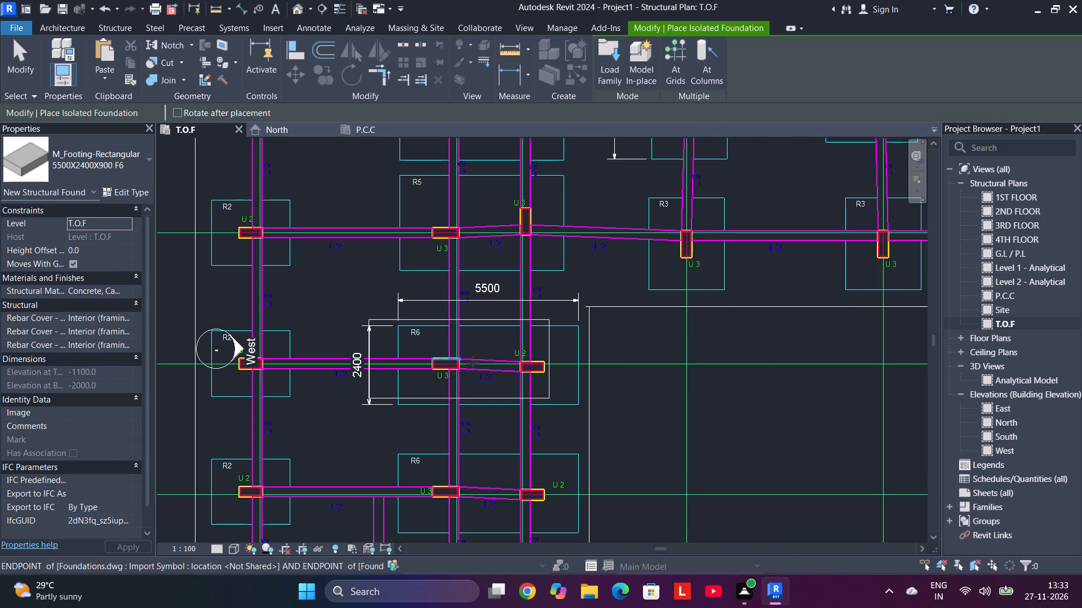
scroll(478, 363, "down", 8)
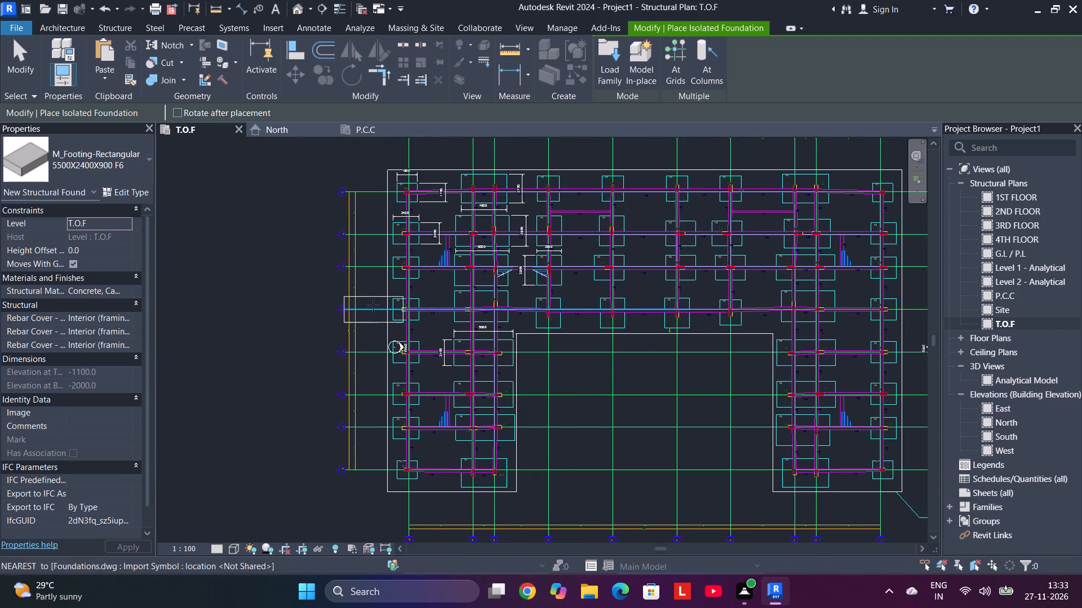
middle_click_drag(373, 305, 560, 456)
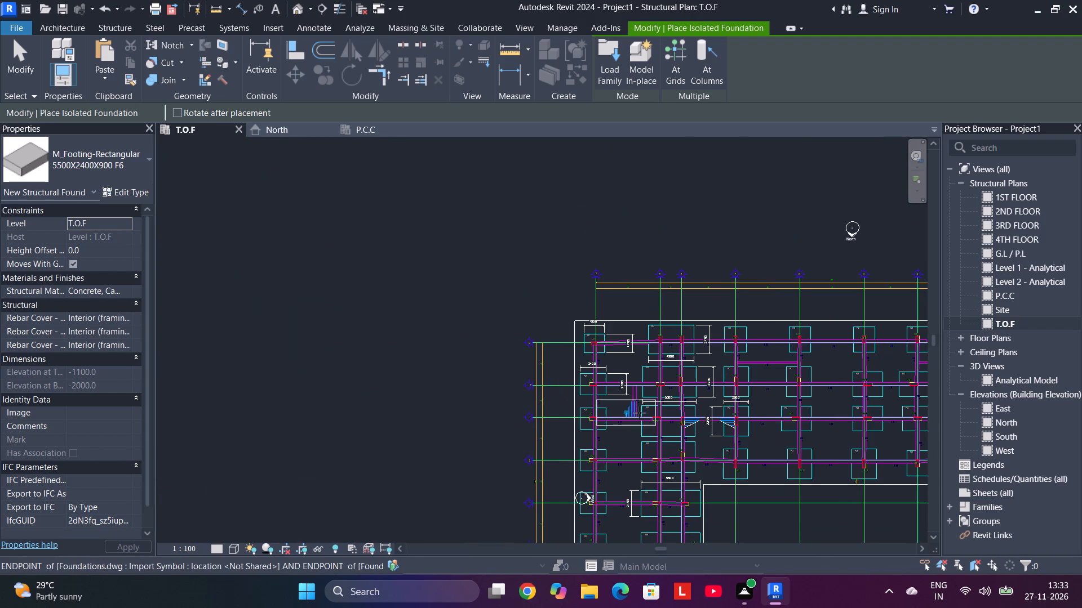
middle_click_drag(638, 413, 534, 394)
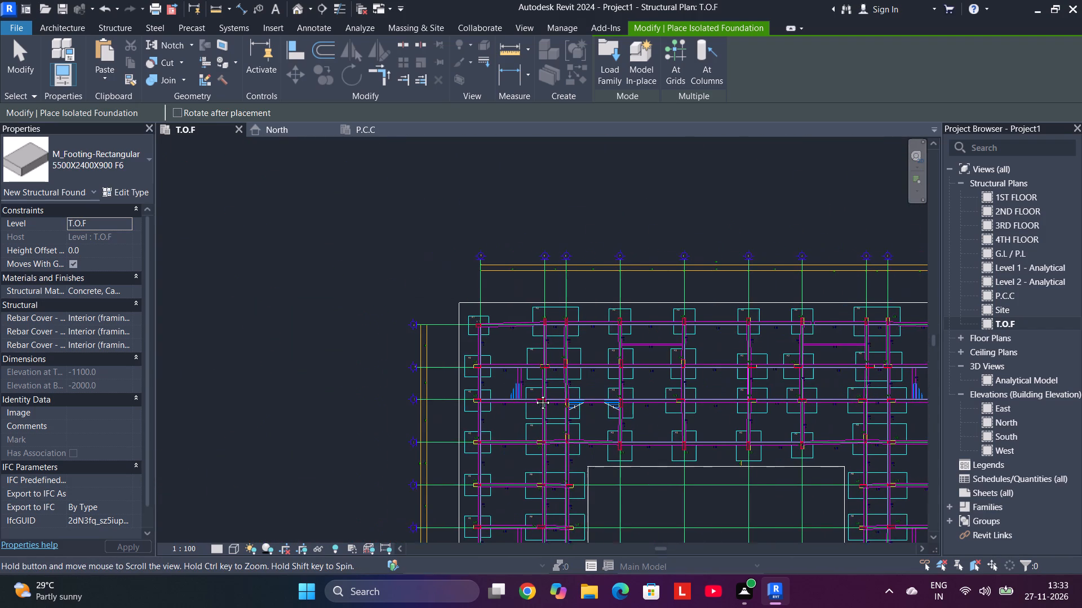
middle_click_drag(534, 394, 536, 384)
scroll(516, 289, "up", 4)
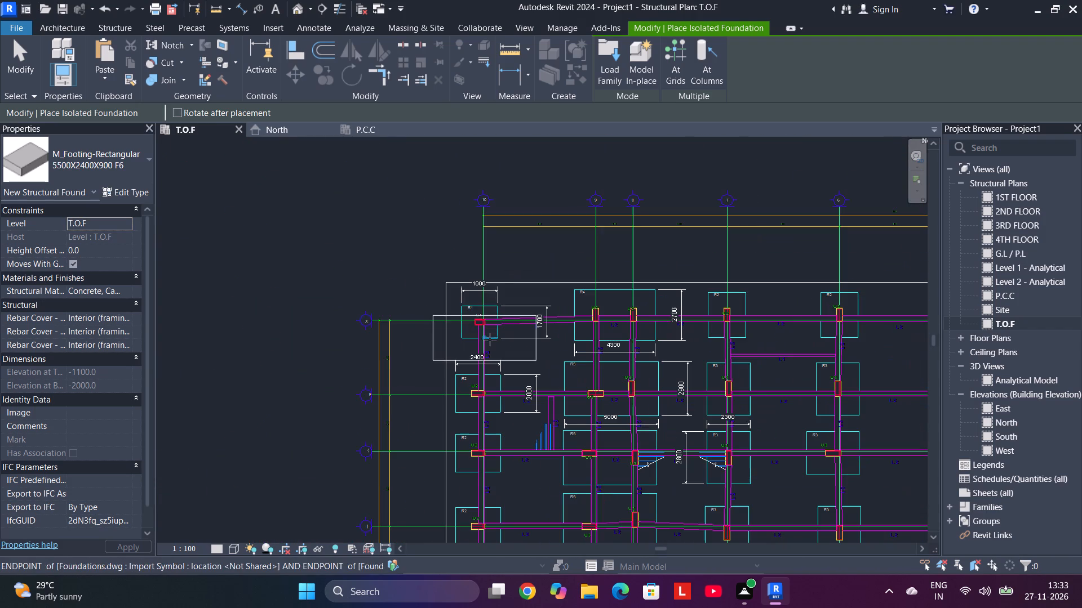
scroll(439, 319, "up", 4)
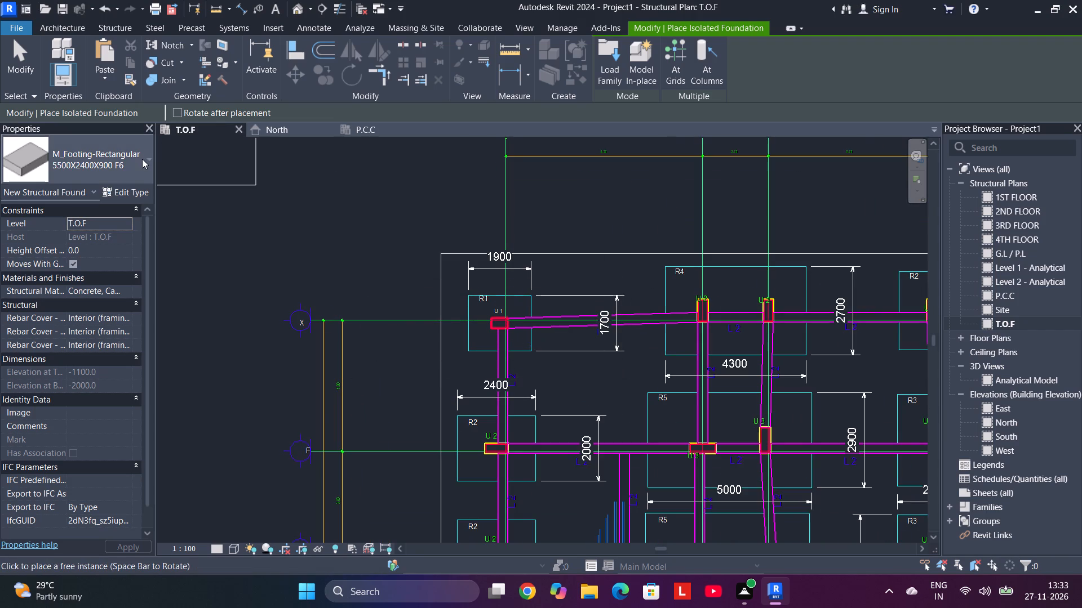
left_click(142, 159)
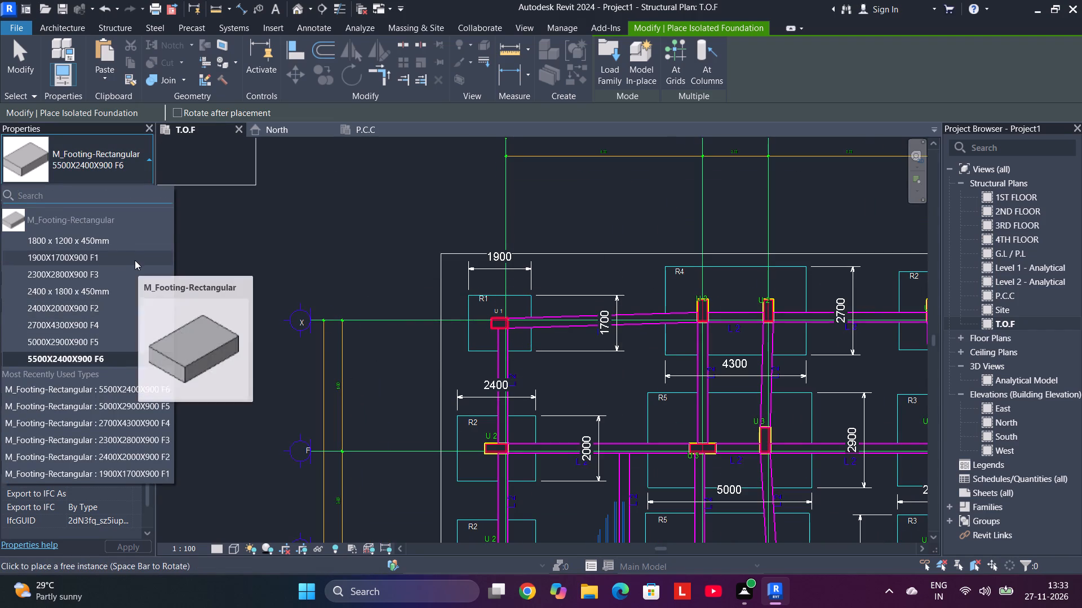
left_click(135, 260)
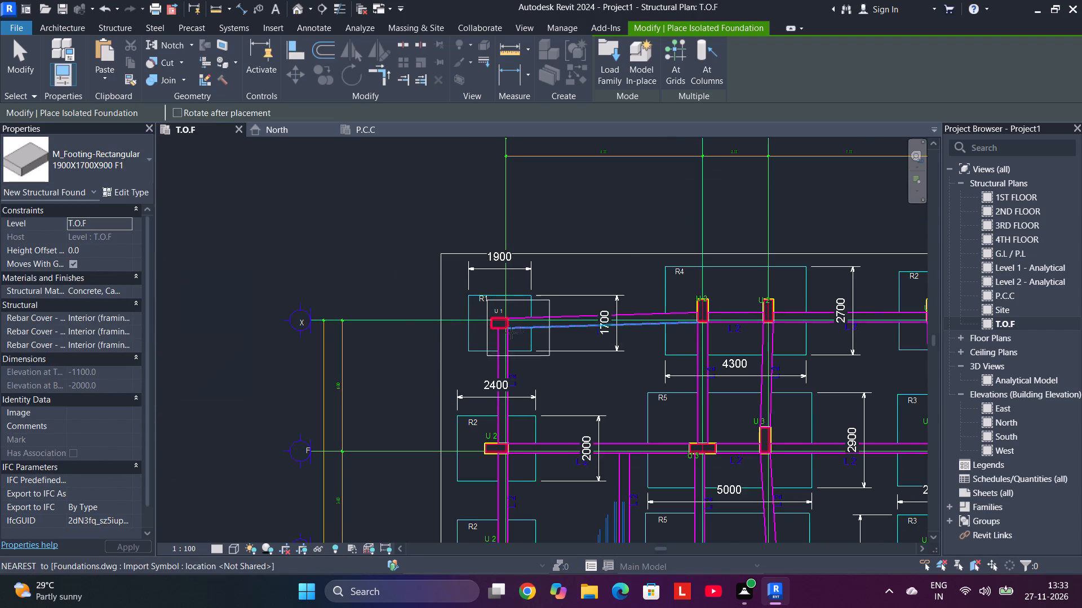
left_click(516, 338)
Place another F1 footing over the R1 outline near the crossing of grids 10 and P.
middle_click_drag(548, 372, 338, 270)
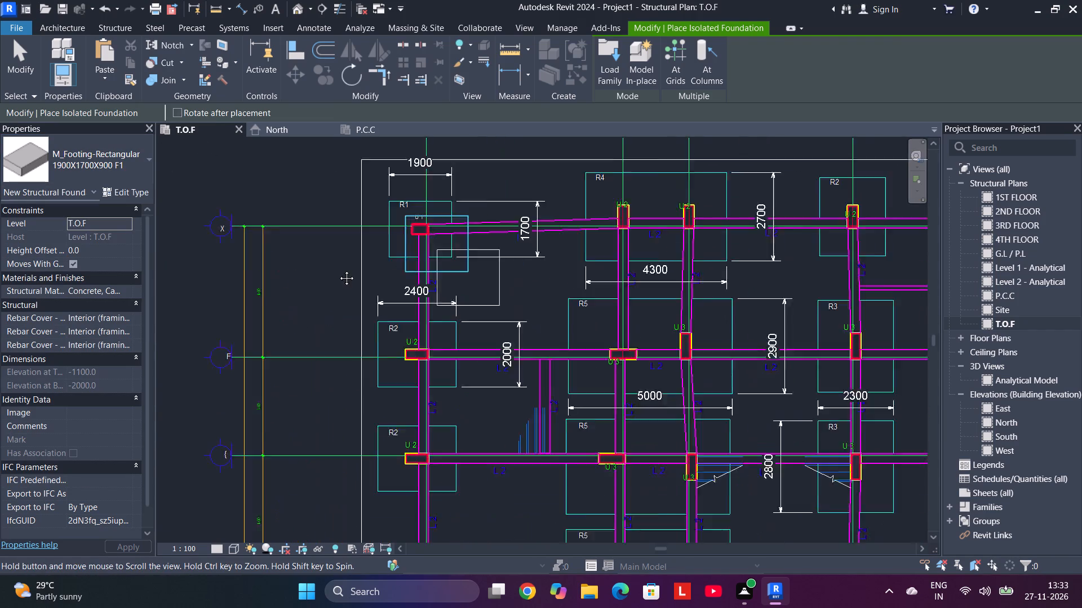
middle_click_drag(338, 270, 337, 271)
scroll(617, 261, "down", 2)
middle_click_drag(617, 261, 441, 267)
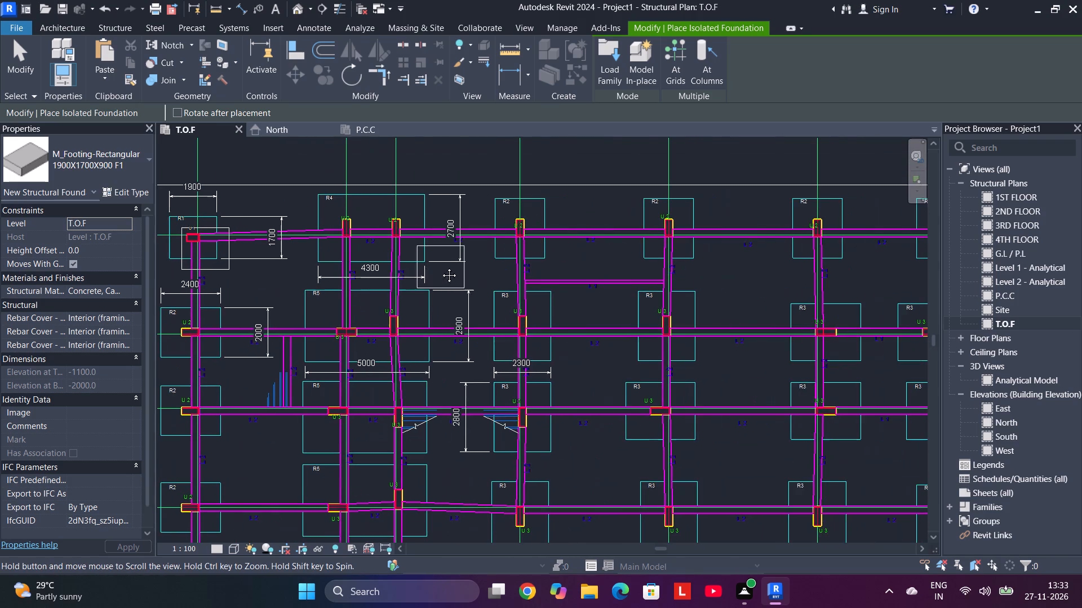
middle_click_drag(441, 267, 925, 245)
middle_click_drag(719, 443, 632, 139)
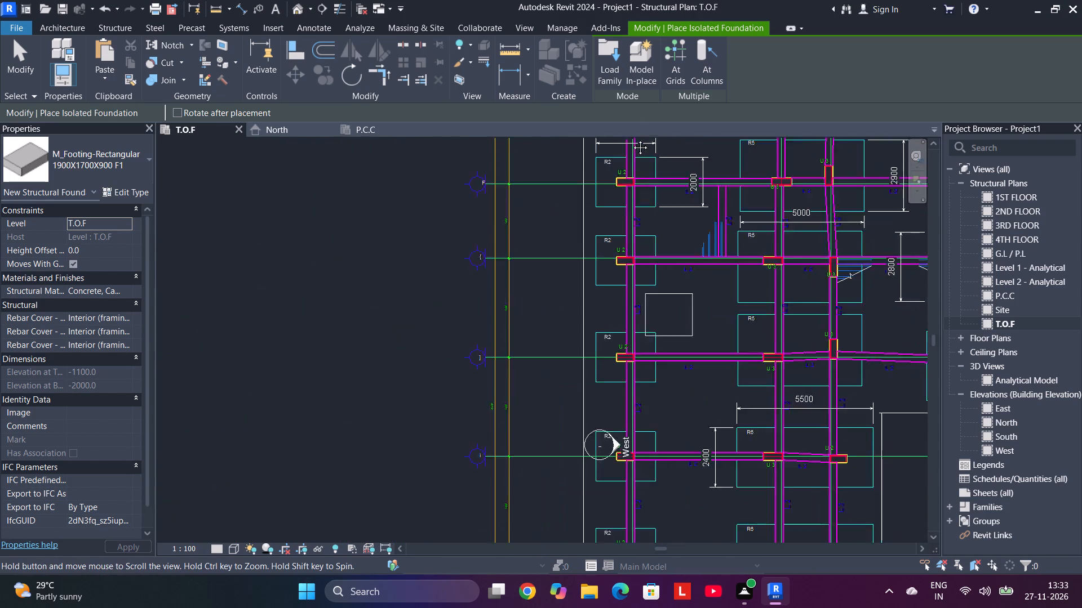
middle_click_drag(632, 139, 624, 113)
middle_click_drag(619, 449, 552, 136)
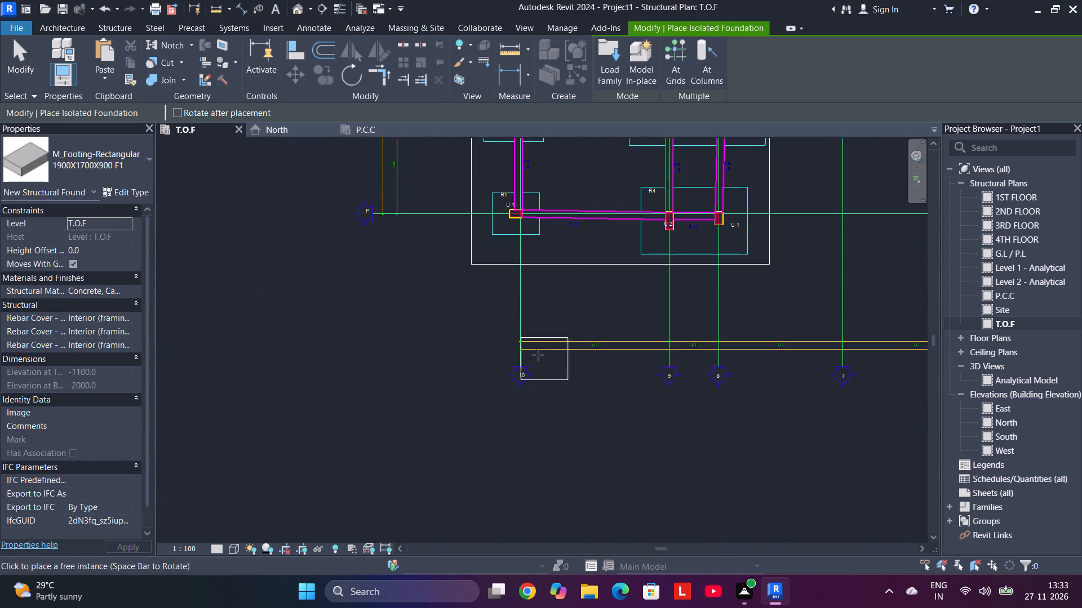
scroll(512, 312, "up", 4)
middle_click_drag(534, 196, 519, 281)
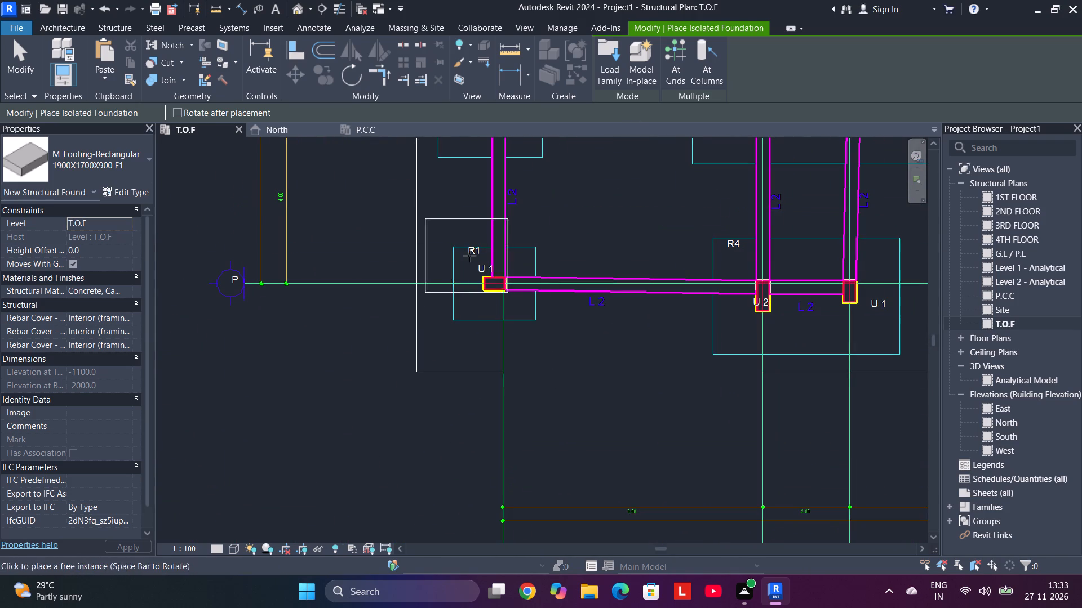
left_click(513, 267)
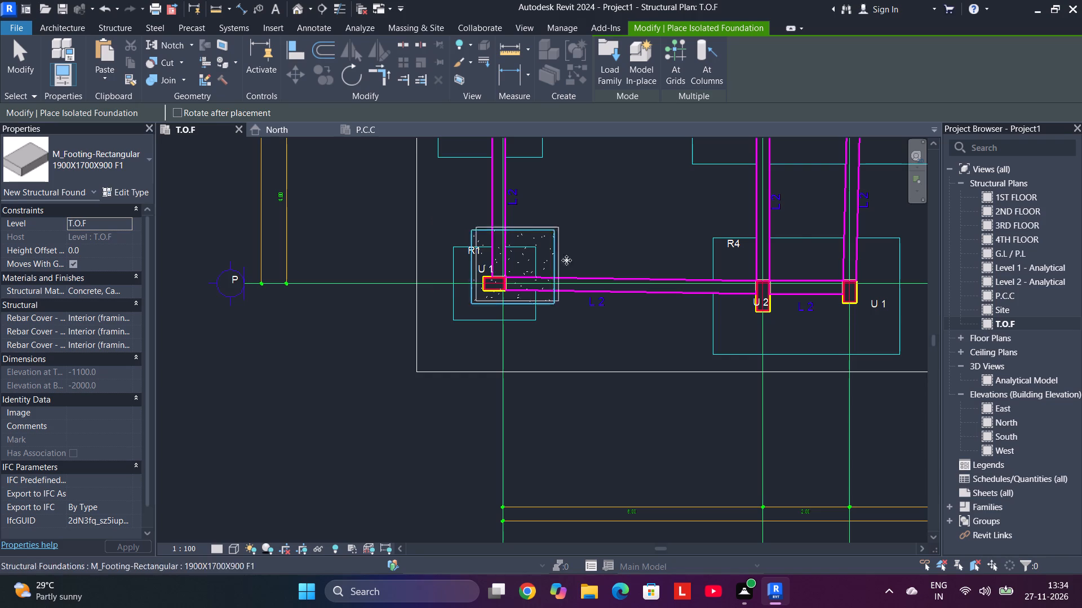
Place an F1 footing over the R1 outline on grid P at the opposite end of the building from grid 10.
middle_click_drag(763, 252, 427, 447)
scroll(571, 378, "down", 9)
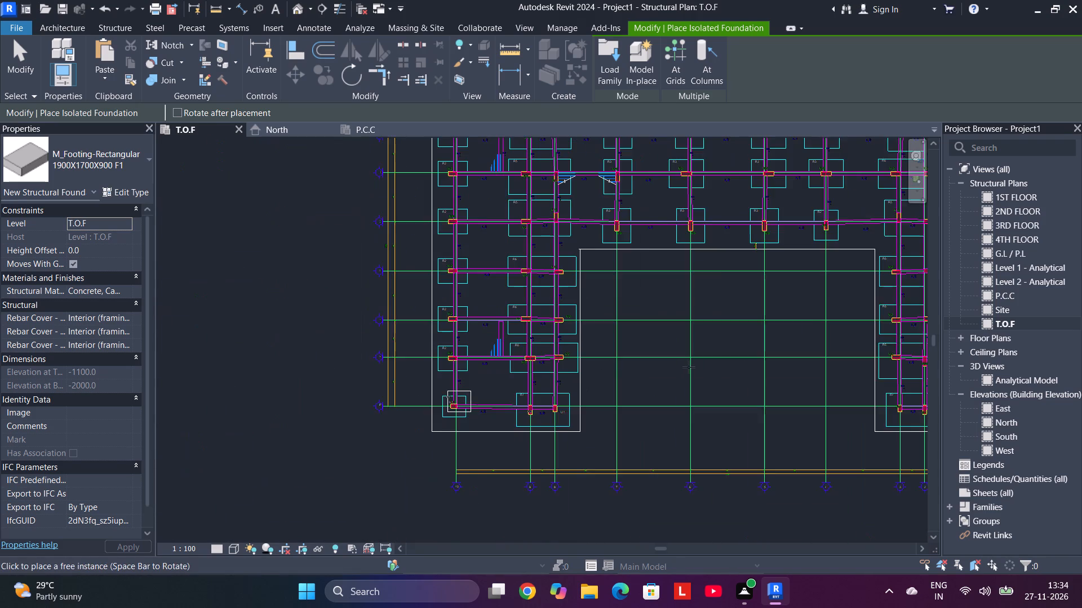
middle_click_drag(689, 367, 367, 345)
scroll(584, 378, "up", 5)
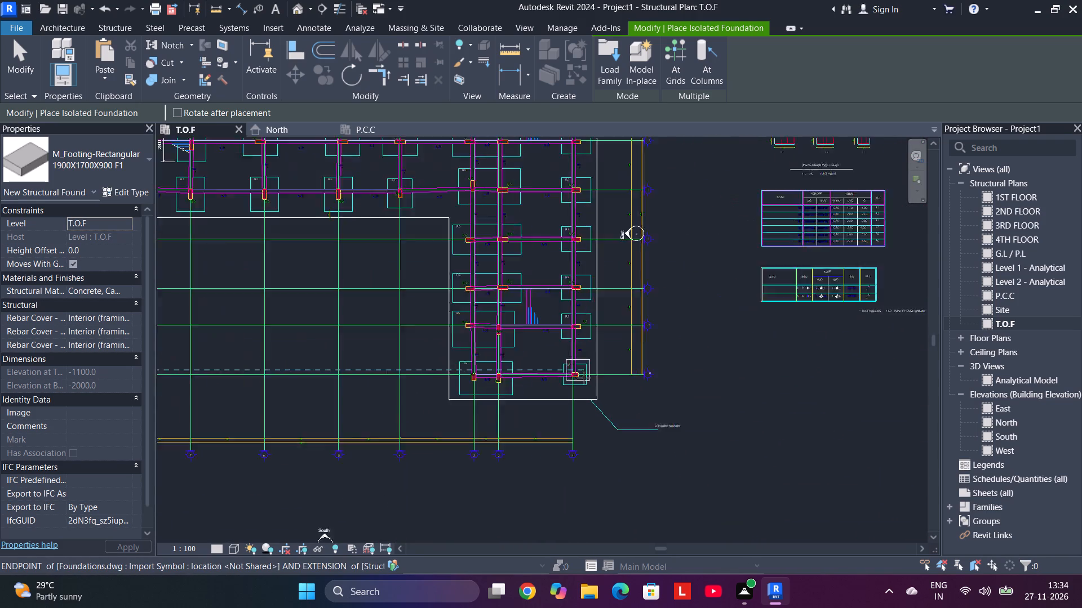
scroll(577, 382, "up", 5)
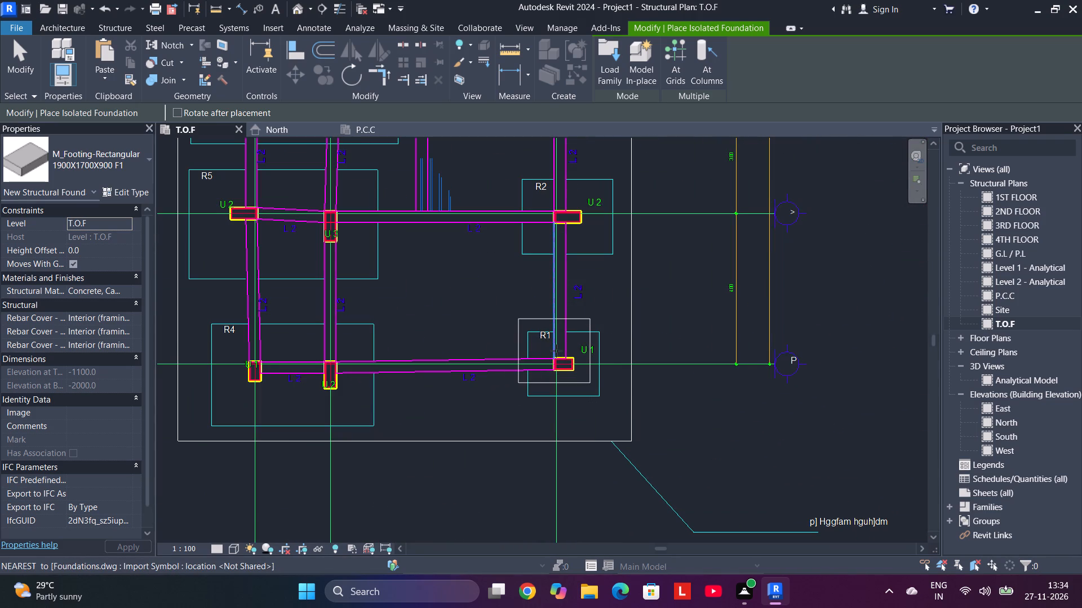
left_click(554, 353)
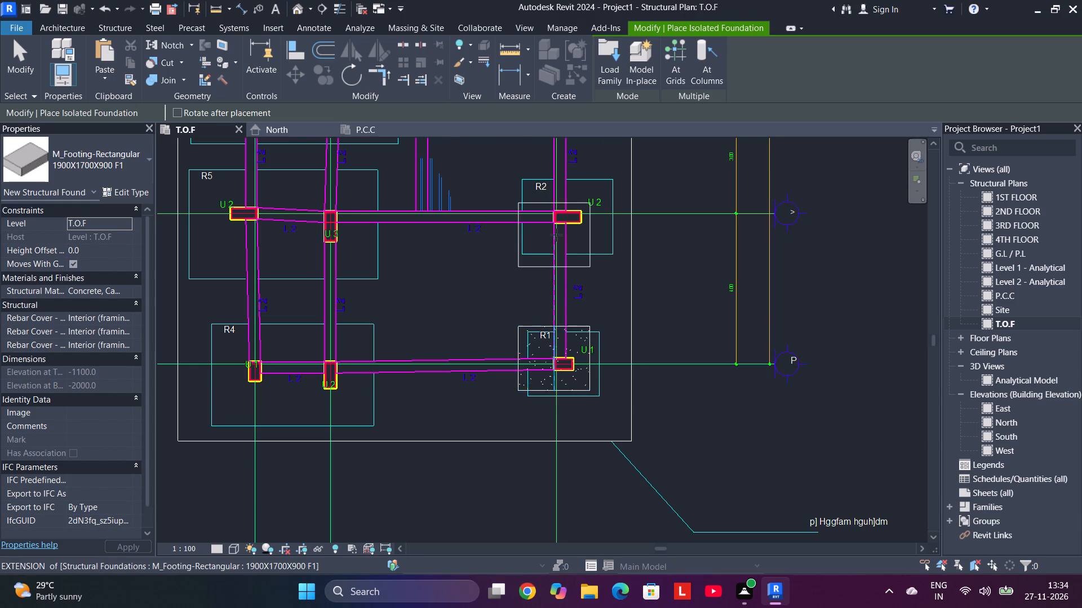
Place an F1 footing over the remaining corner R1 outline, near the crossing of grids 1 and X.
scroll(556, 235, "down", 4)
middle_click_drag(555, 249, 536, 410)
middle_click_drag(529, 238, 529, 423)
middle_click_drag(518, 279, 511, 436)
scroll(516, 253, "up", 1)
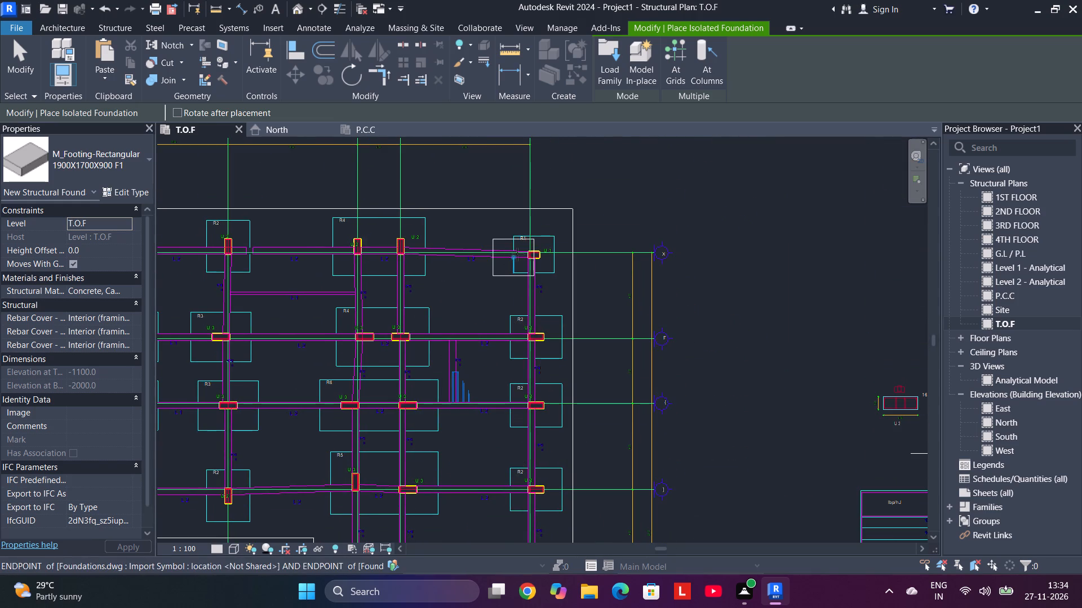
scroll(517, 254, "up", 8)
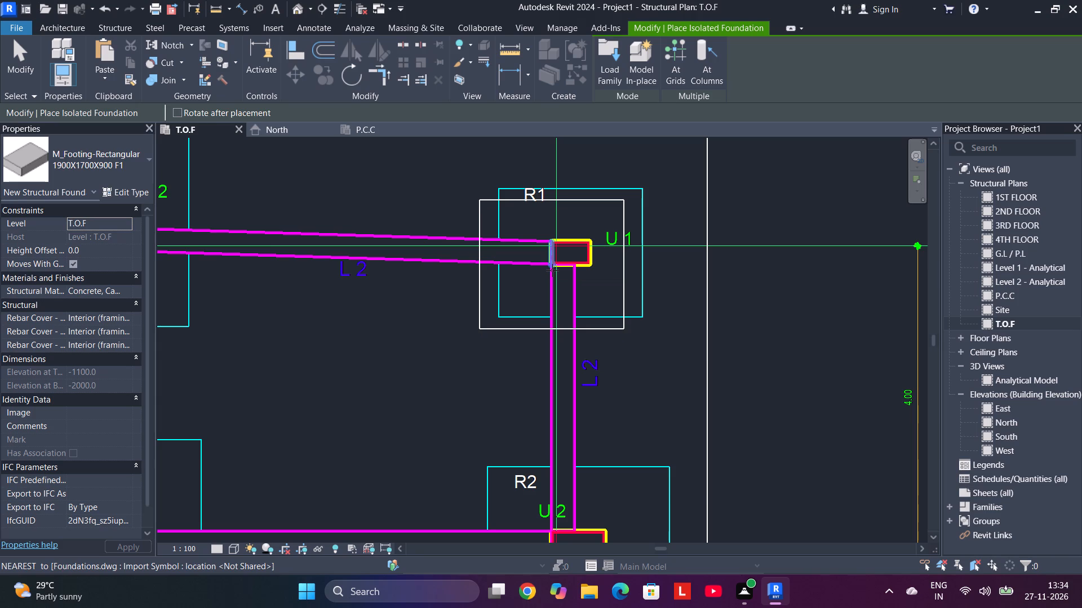
left_click(552, 270)
Place a 2400X2000X900 F2 footing over the dimensioned R2 outline near the crossing of grids 10 and F.
scroll(552, 270, "down", 5)
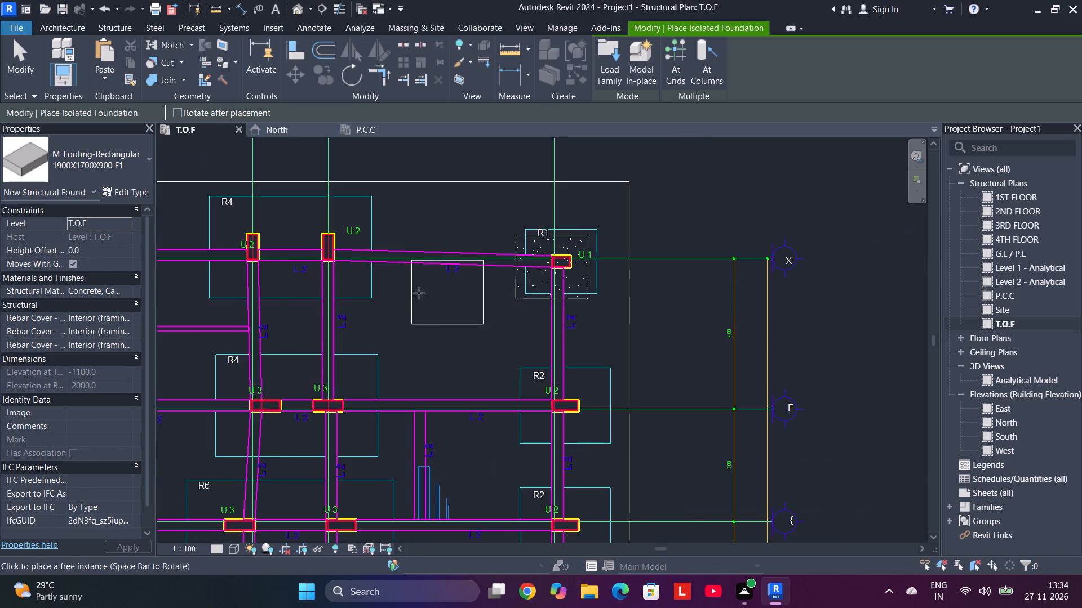
scroll(419, 293, "down", 1)
middle_click_drag(419, 293, 833, 321)
scroll(607, 306, "down", 4)
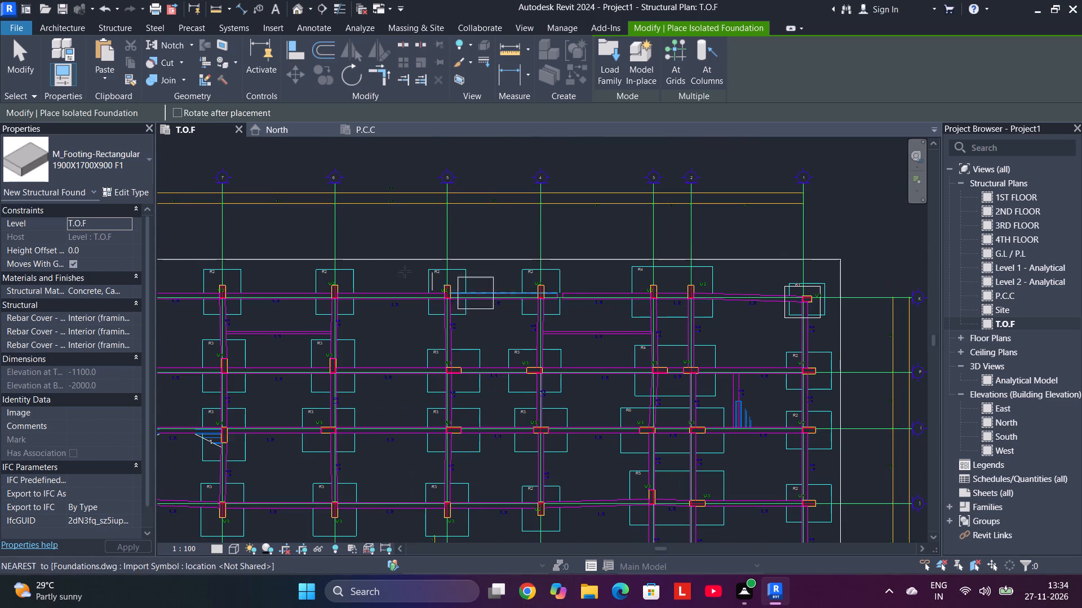
middle_click_drag(374, 265, 778, 261)
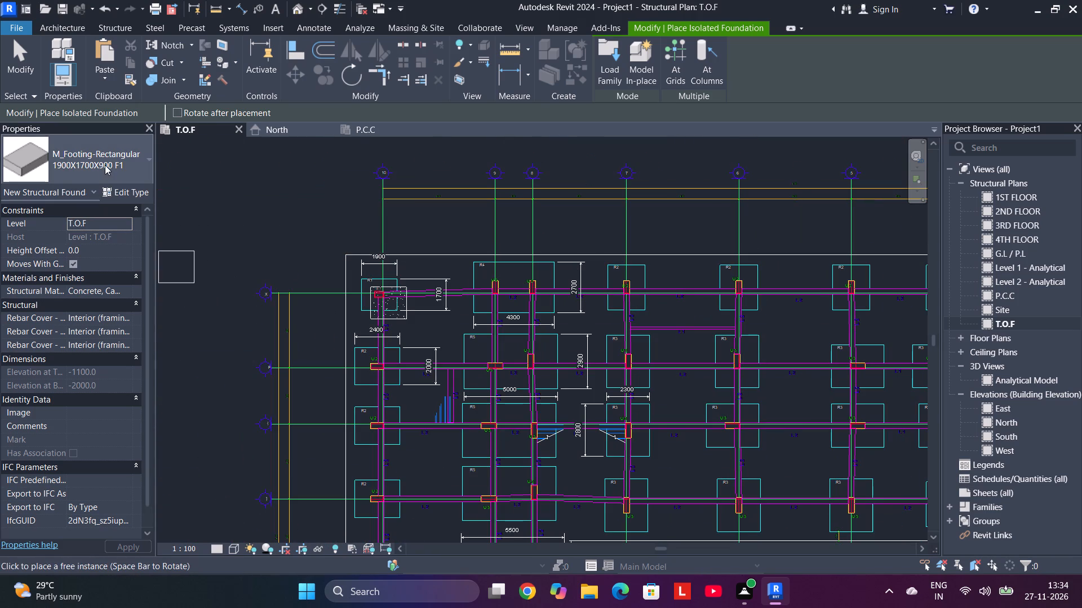
left_click(105, 165)
left_click(103, 306)
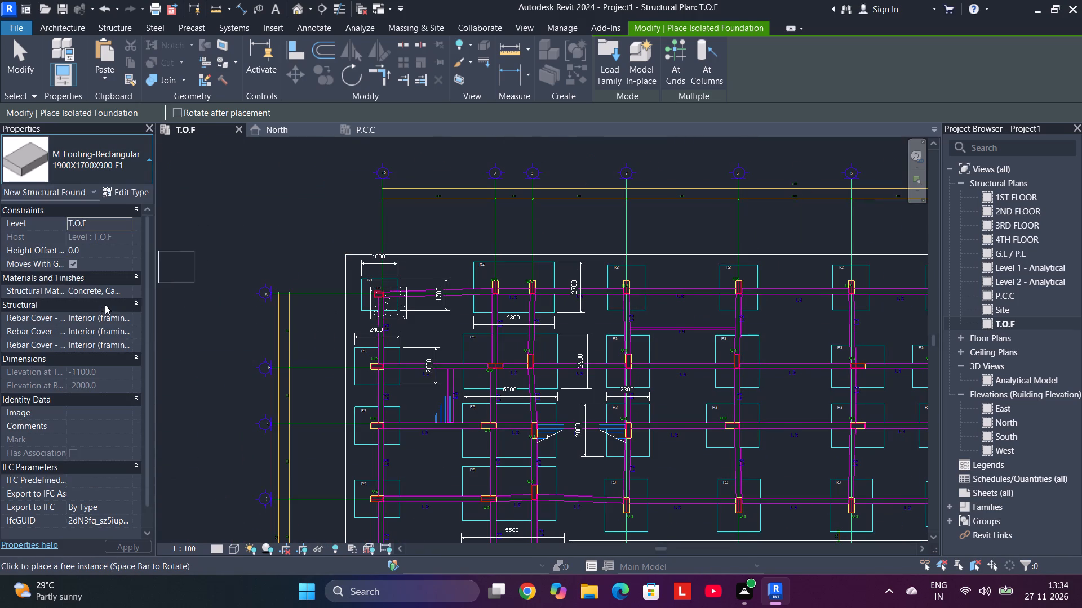
scroll(312, 396, "up", 5)
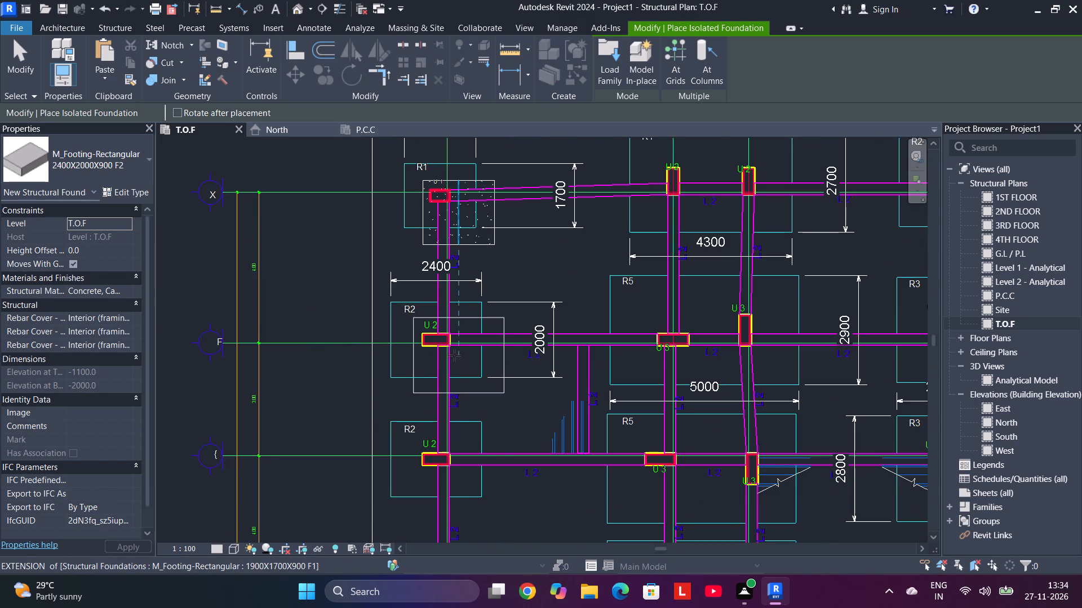
left_click(454, 355)
Place F2 footings over the next three R2 outlines along grid 10, ending at the one beside the West elevation marker.
middle_click_drag(453, 415, 454, 281)
scroll(457, 348, "up", 1)
middle_click(454, 279)
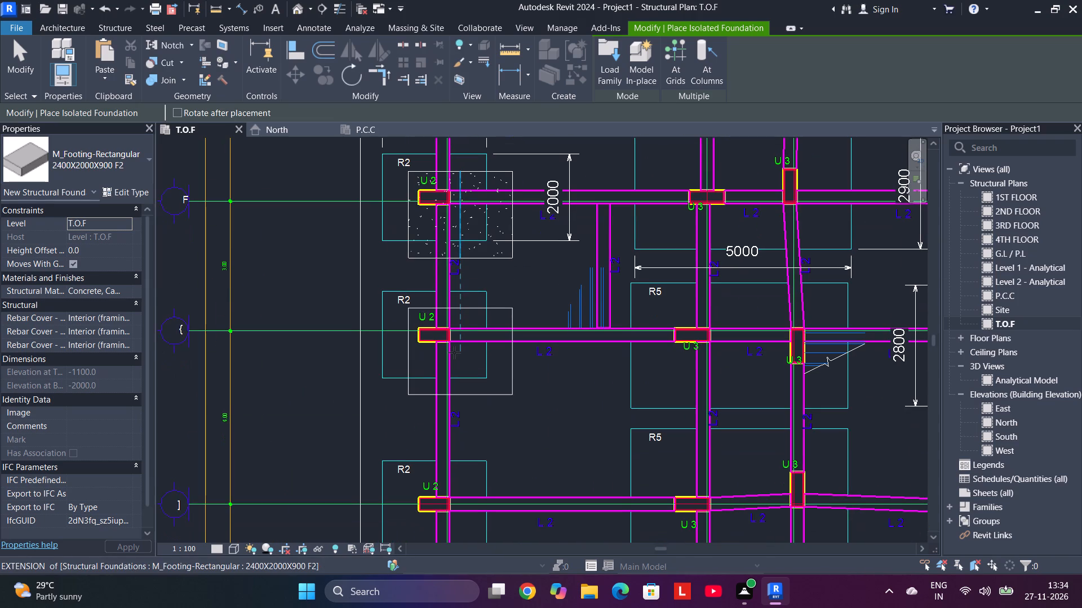
left_click(454, 351)
middle_click_drag(489, 412, 490, 163)
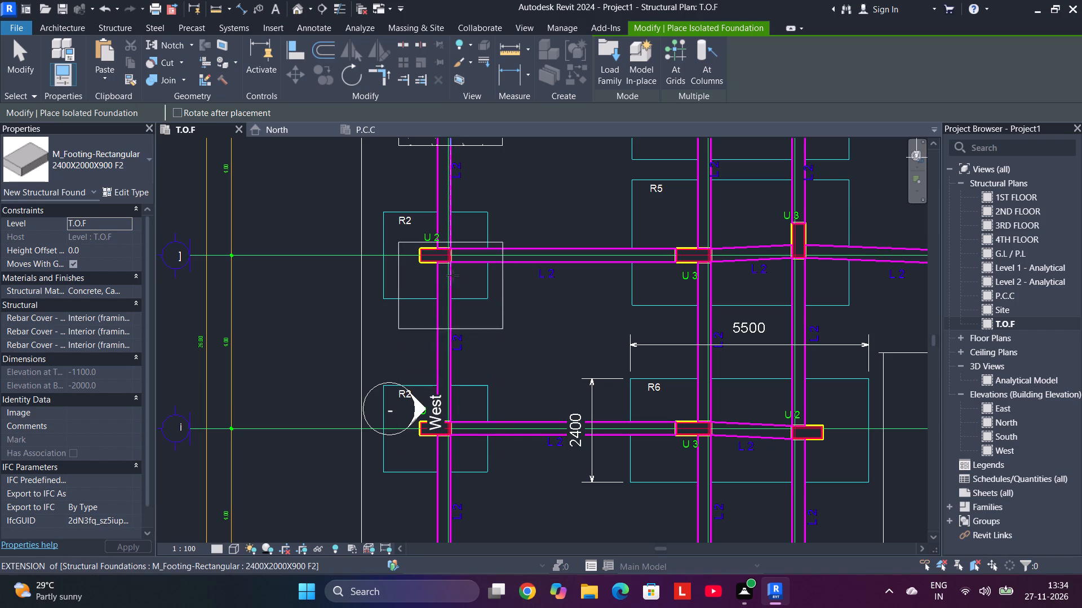
left_click(447, 261)
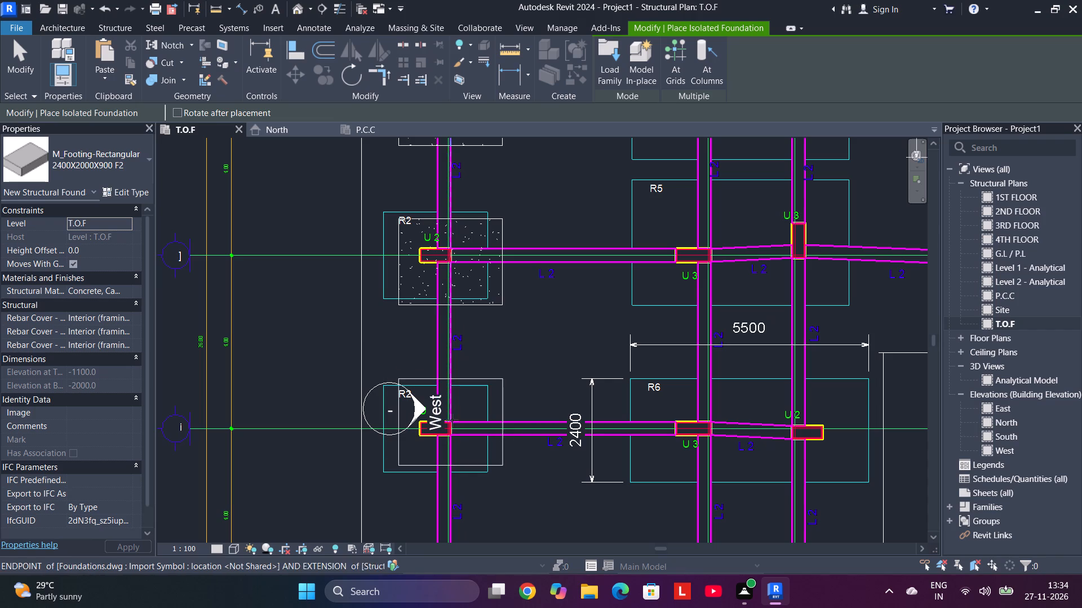
left_click(449, 414)
Place F2 footings over the two remaining R2 outlines along grid 10, between the West elevation marker and the R1 footing on grid P.
scroll(504, 398, "down", 1)
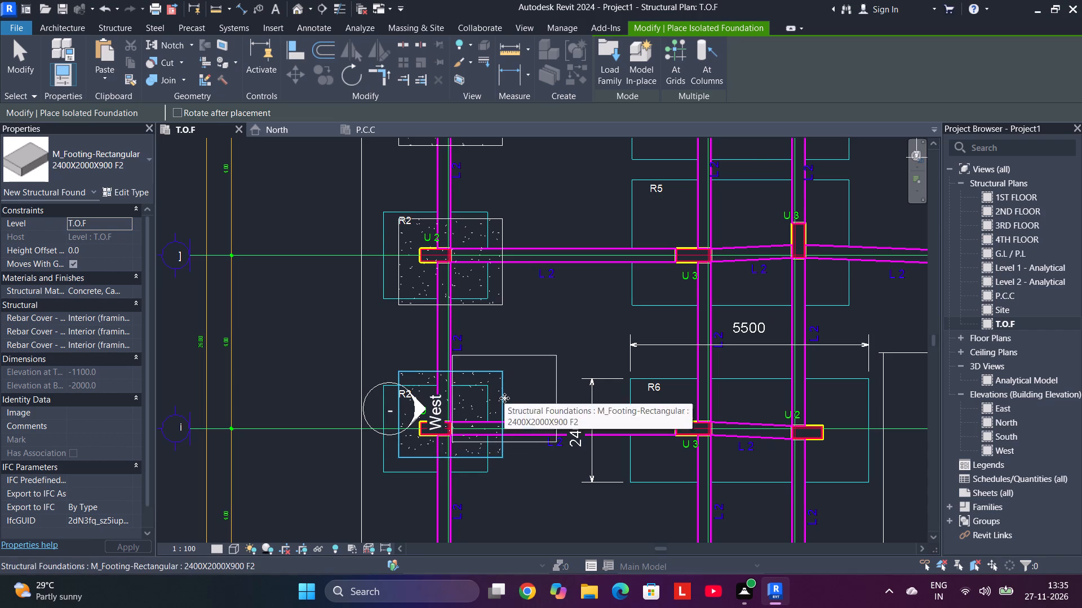
middle_click_drag(504, 396, 335, 221)
scroll(502, 330, "down", 3)
middle_click_drag(499, 347, 538, 256)
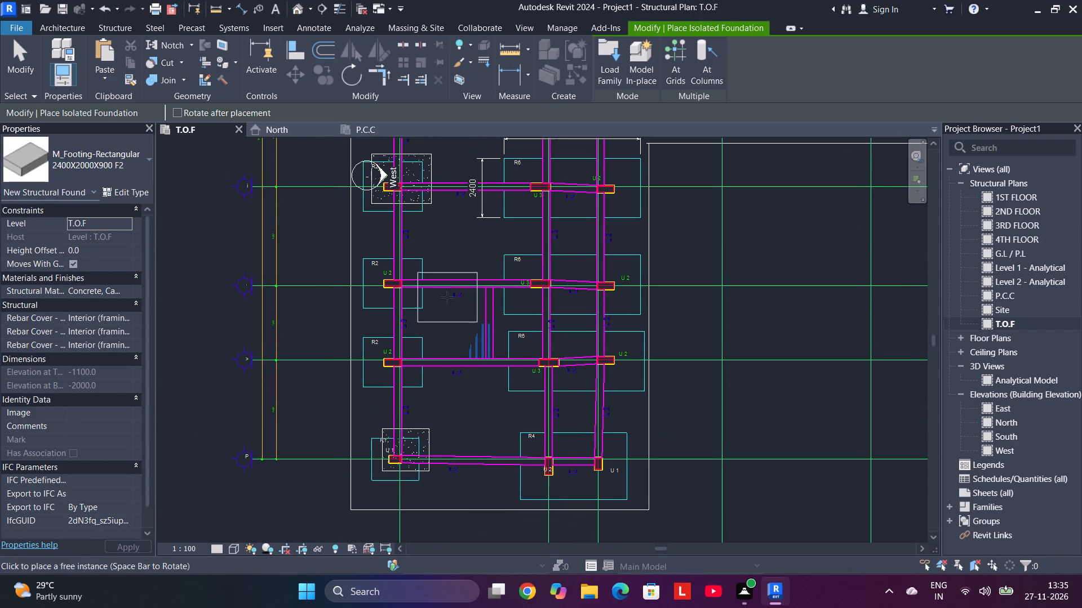
scroll(425, 297, "up", 3)
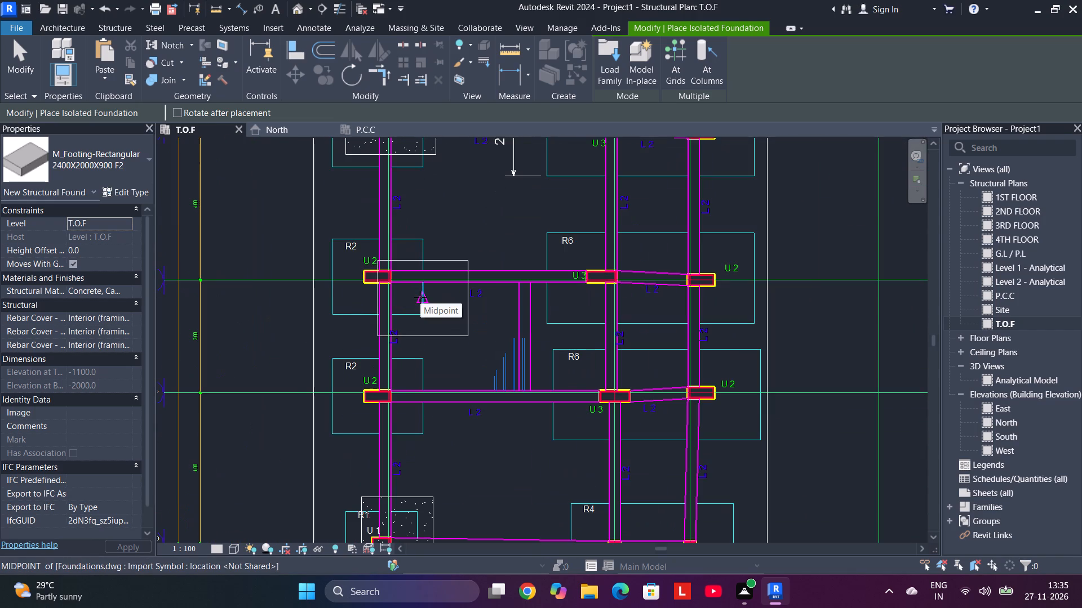
left_click(387, 262)
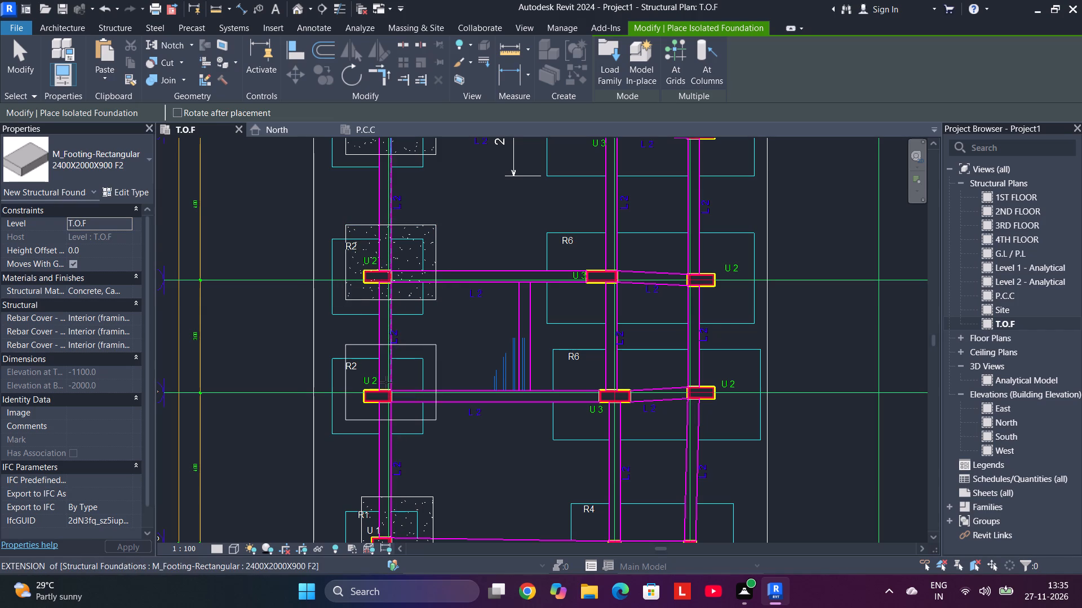
left_click(387, 385)
Rotate the F2 footing a quarter turn and place it over the R2 outlines on grid X at grids 7 and 6.
middle_click_drag(471, 338, 522, 206)
scroll(502, 292, "up", 1)
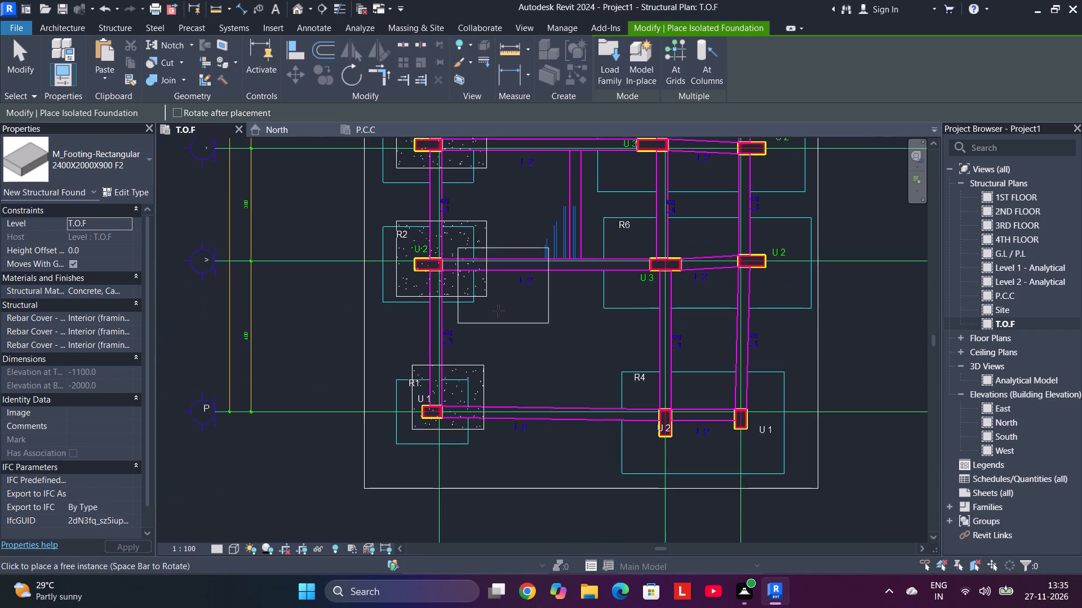
scroll(498, 311, "down", 6)
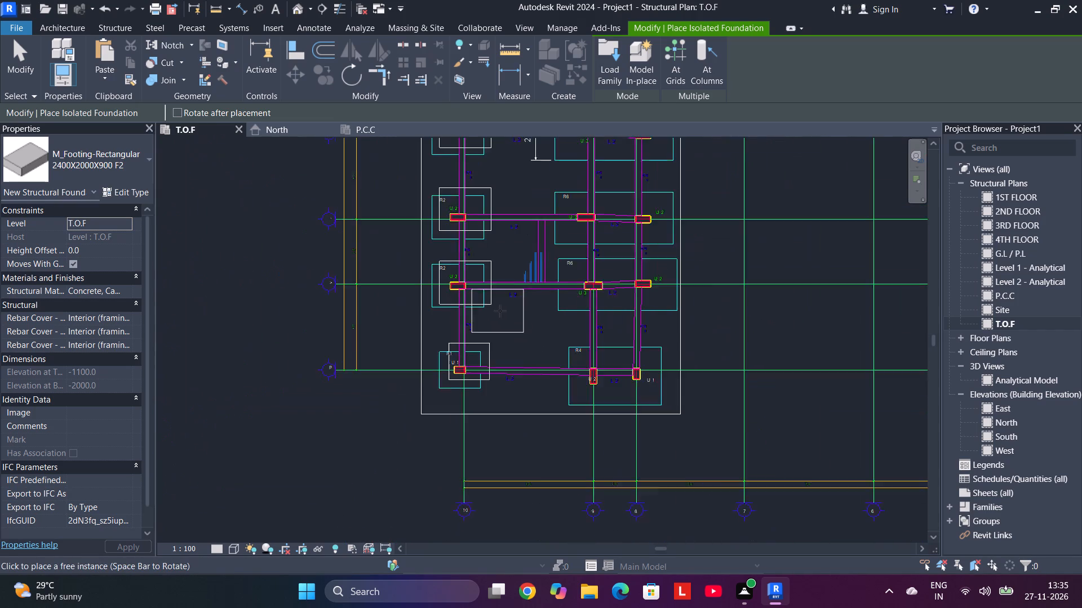
middle_click_drag(767, 333, 609, 355)
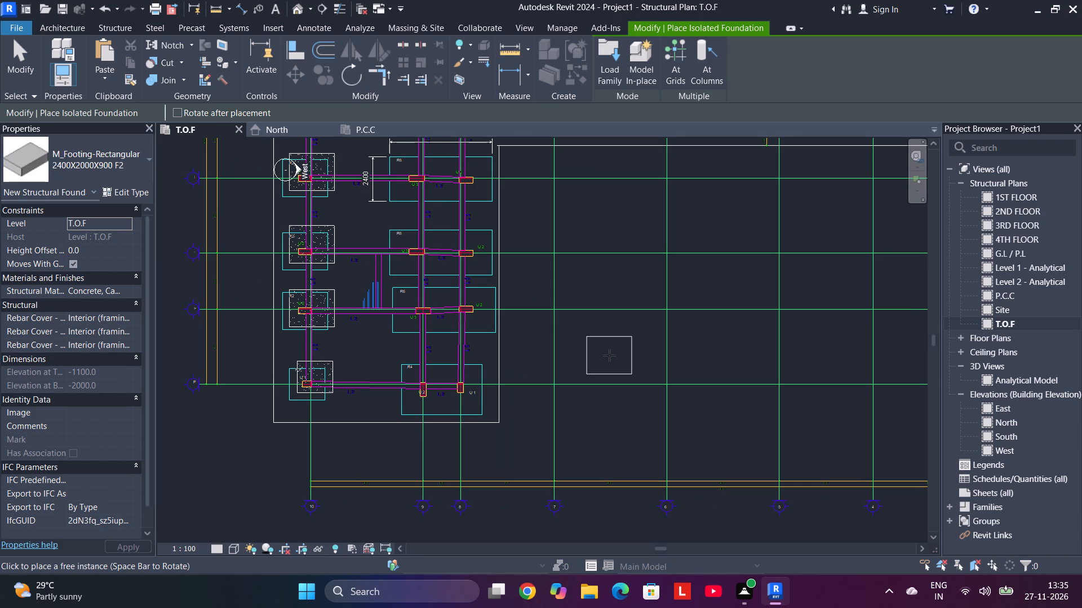
middle_click_drag(592, 319, 560, 427)
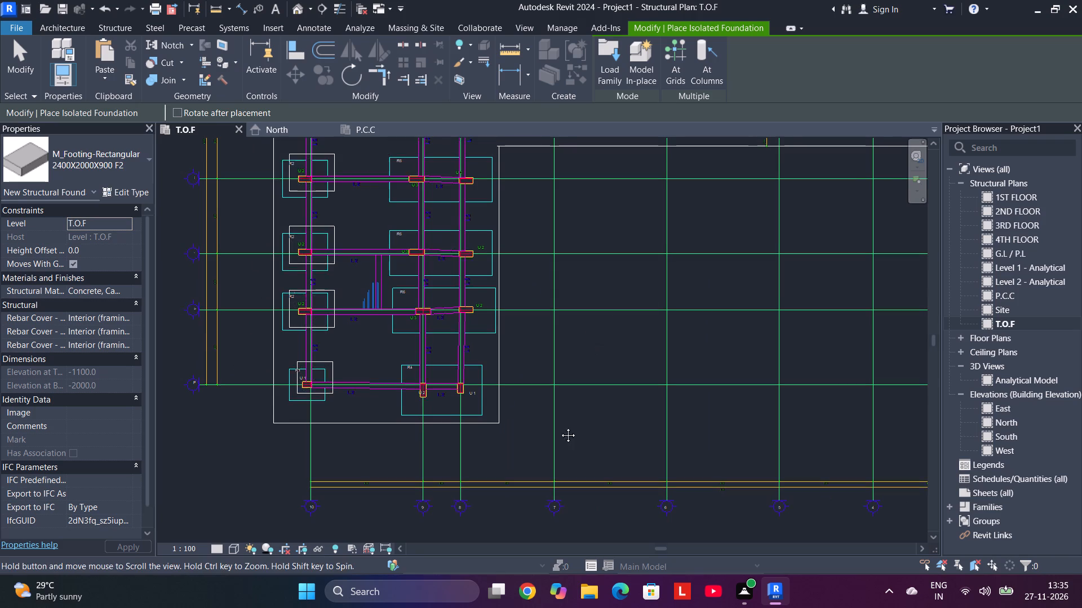
middle_click_drag(560, 427, 551, 445)
middle_click_drag(603, 307, 595, 468)
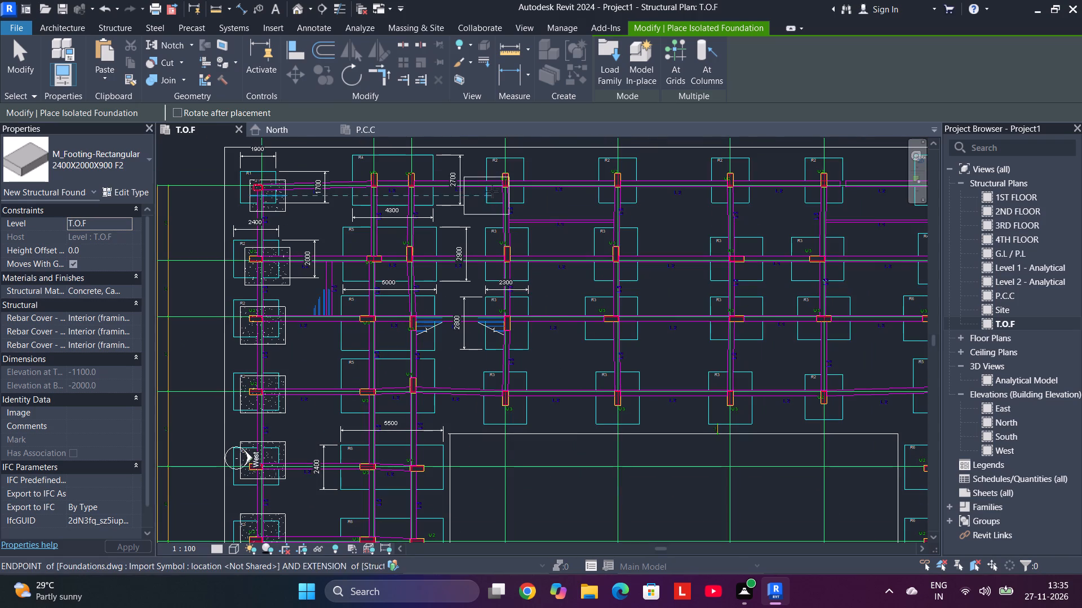
key("space")
key("space")
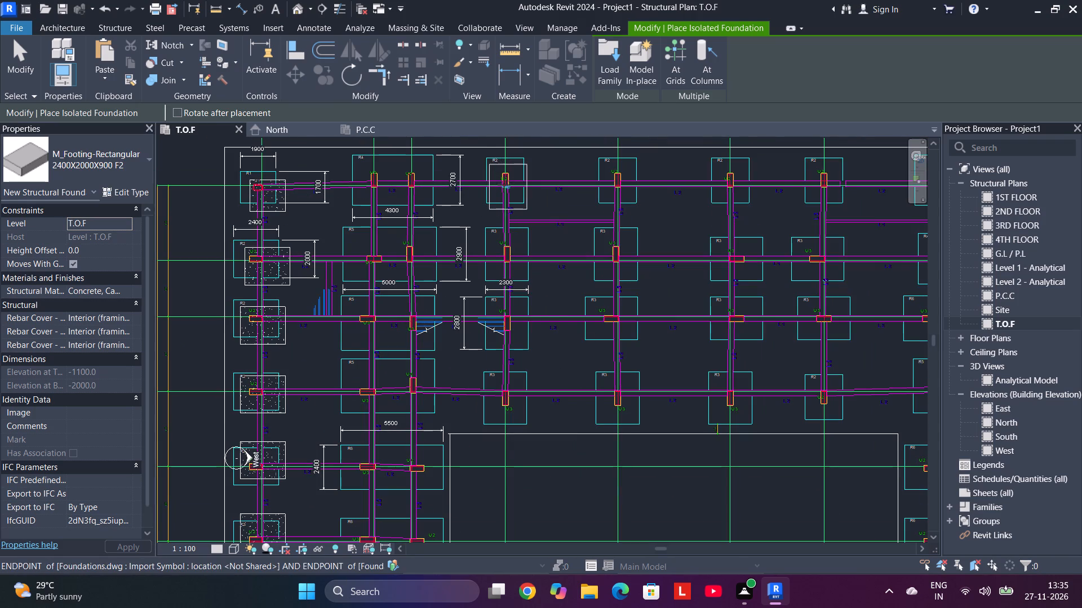
scroll(504, 189, "up", 4)
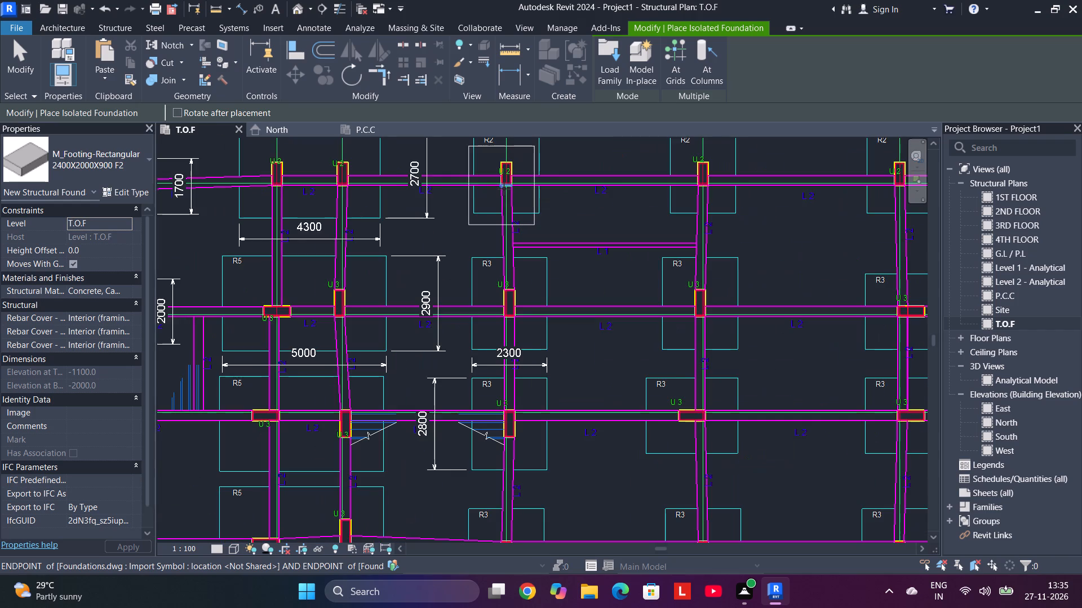
scroll(504, 189, "up", 1)
middle_click_drag(504, 190, 509, 243)
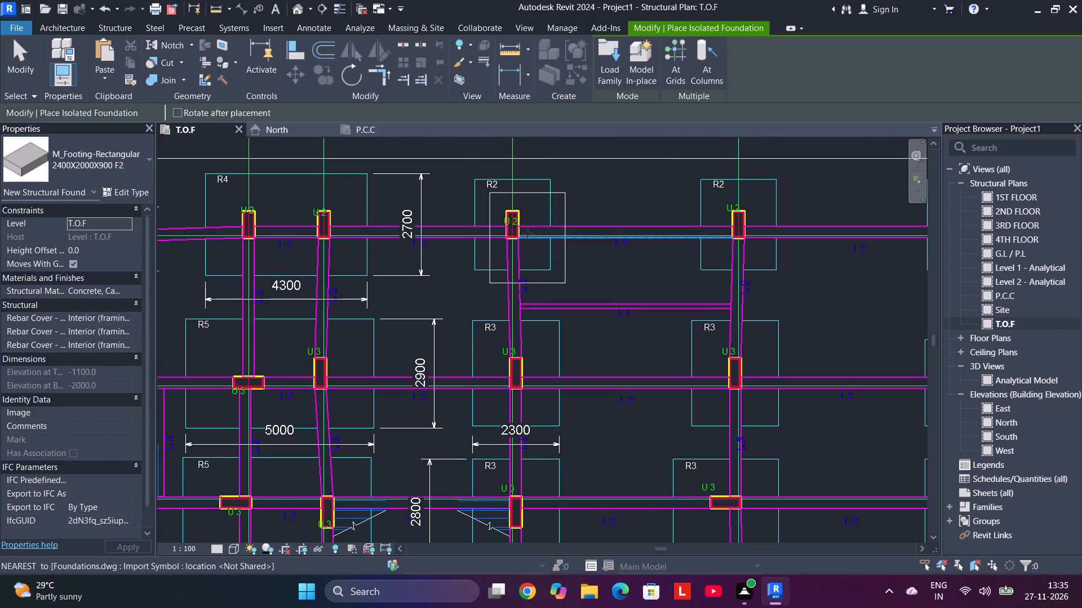
left_click(527, 234)
left_click(755, 232)
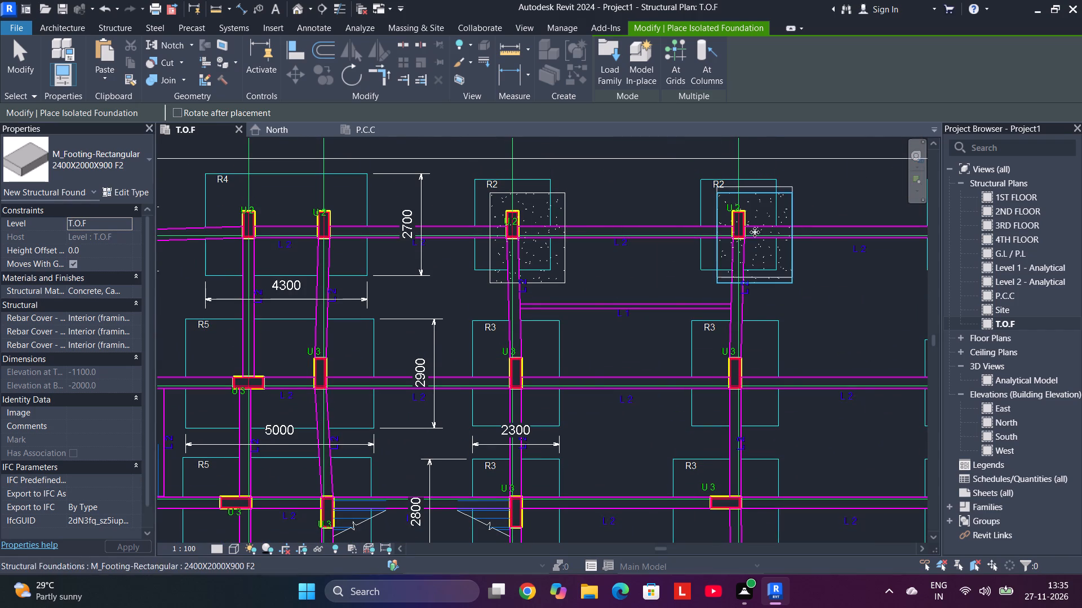
Place rotated F2 footings over the other two R2 outlines along grid X, at grids 5 and 4.
middle_click_drag(624, 348, 435, 330)
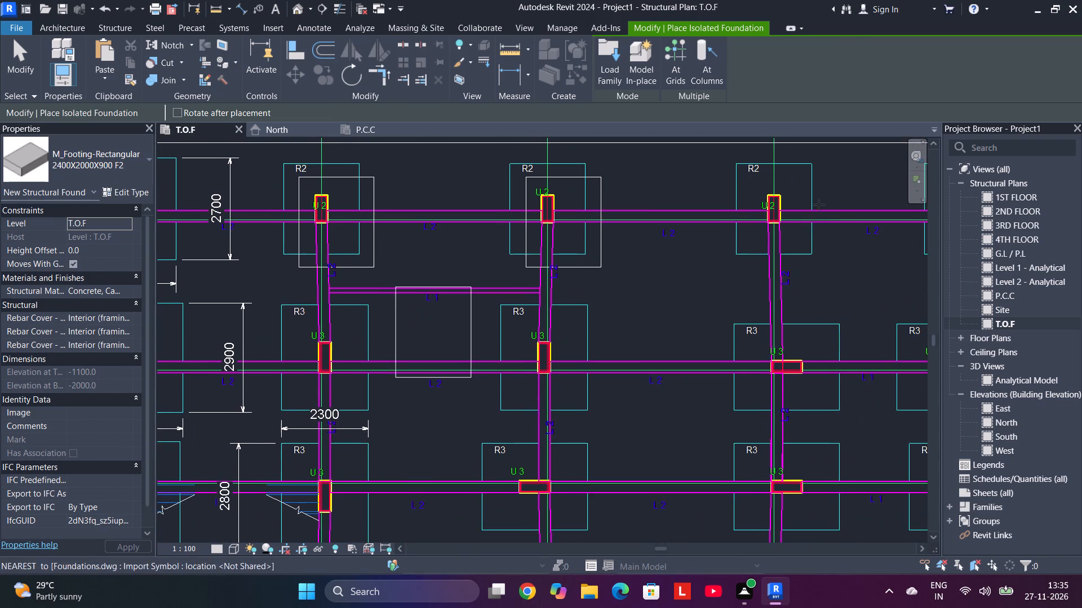
left_click(790, 216)
scroll(790, 216, "down", 3)
middle_click_drag(790, 216, 595, 214)
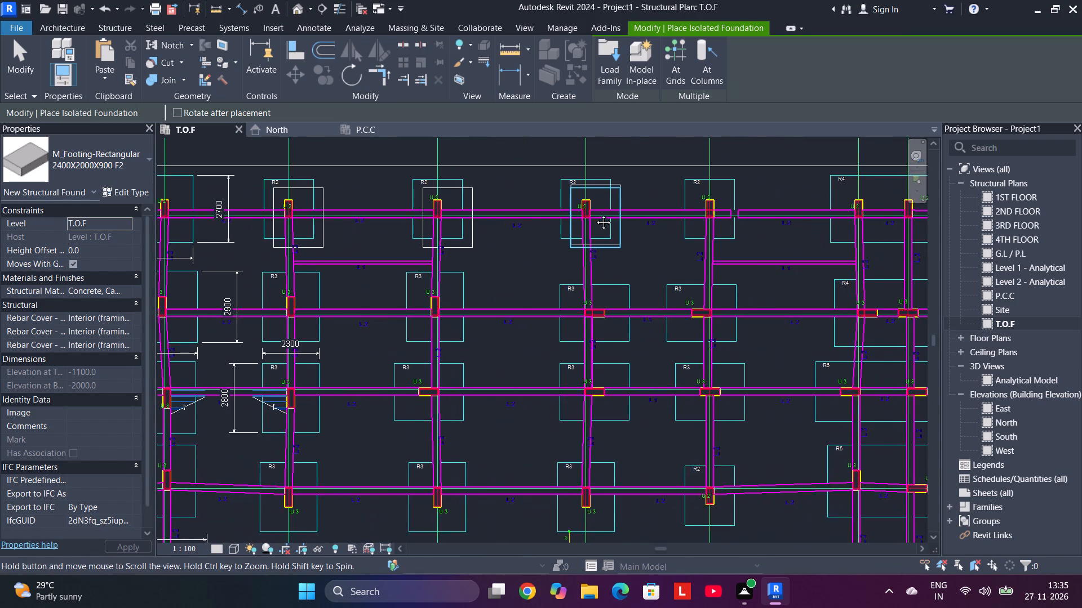
middle_click_drag(595, 214, 600, 210)
middle_click(600, 210)
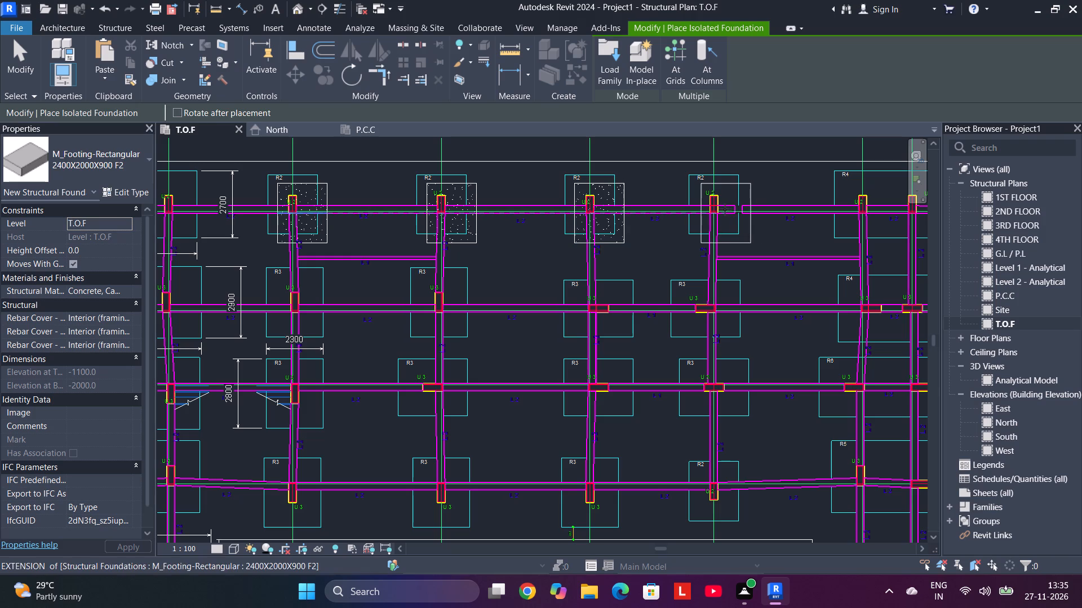
left_click(723, 211)
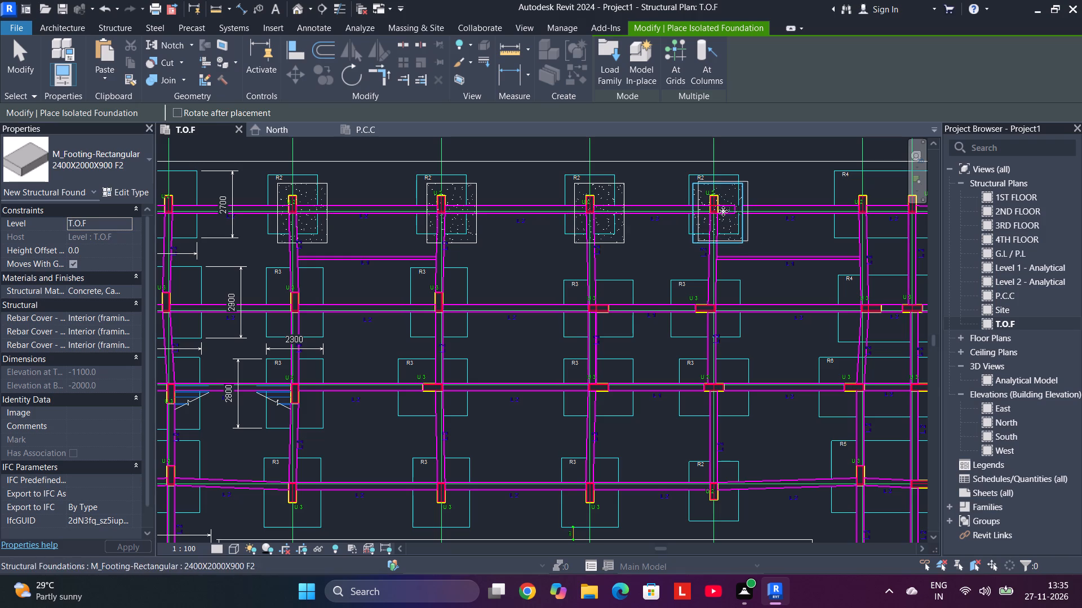
Place a rotated F2 footing over the interior R2 outline on grid 4, beside the large central rectangle.
middle_click_drag(627, 276, 719, 178)
scroll(719, 178, "up", 1)
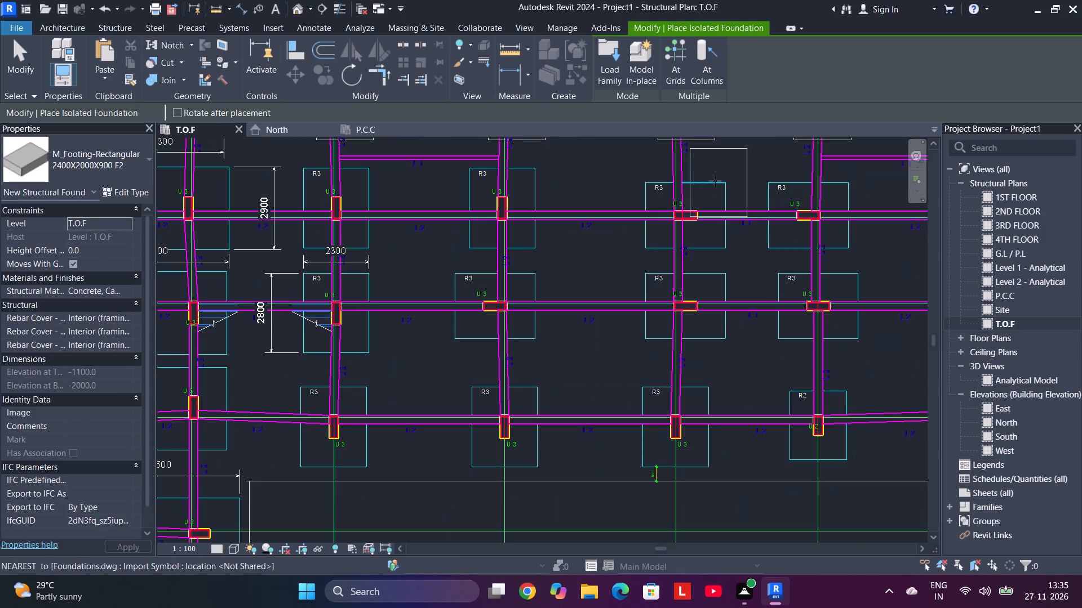
scroll(394, 417, "down", 1)
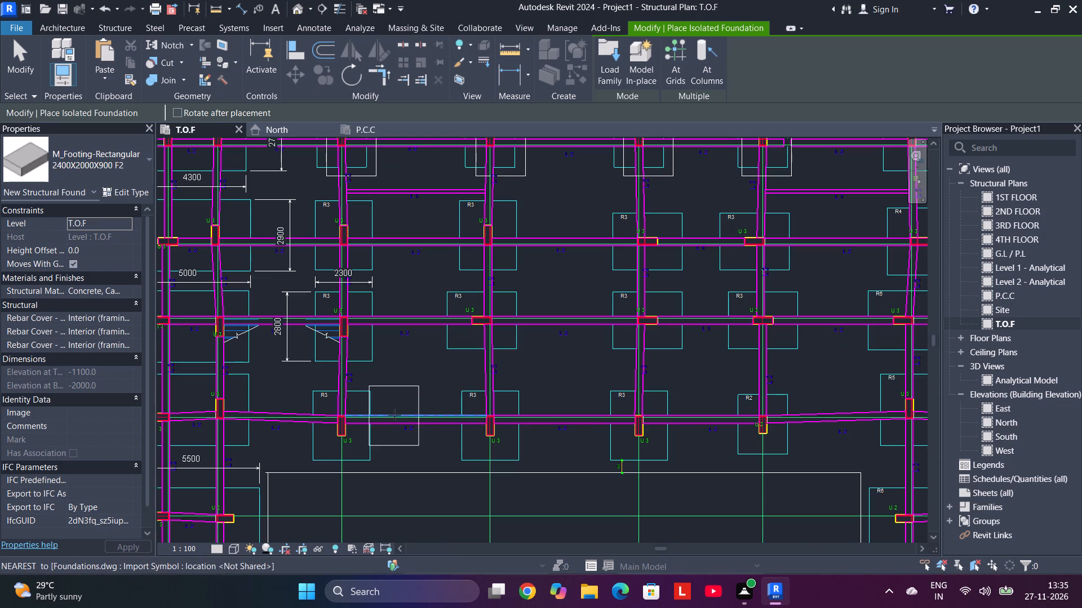
middle_click_drag(402, 396, 424, 354)
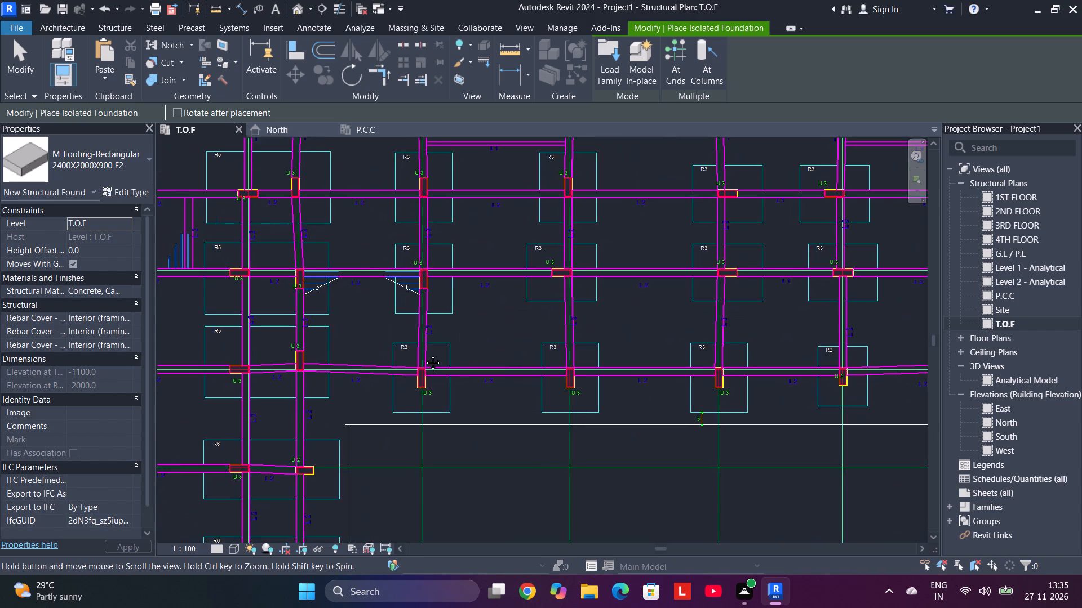
middle_click_drag(424, 354, 246, 366)
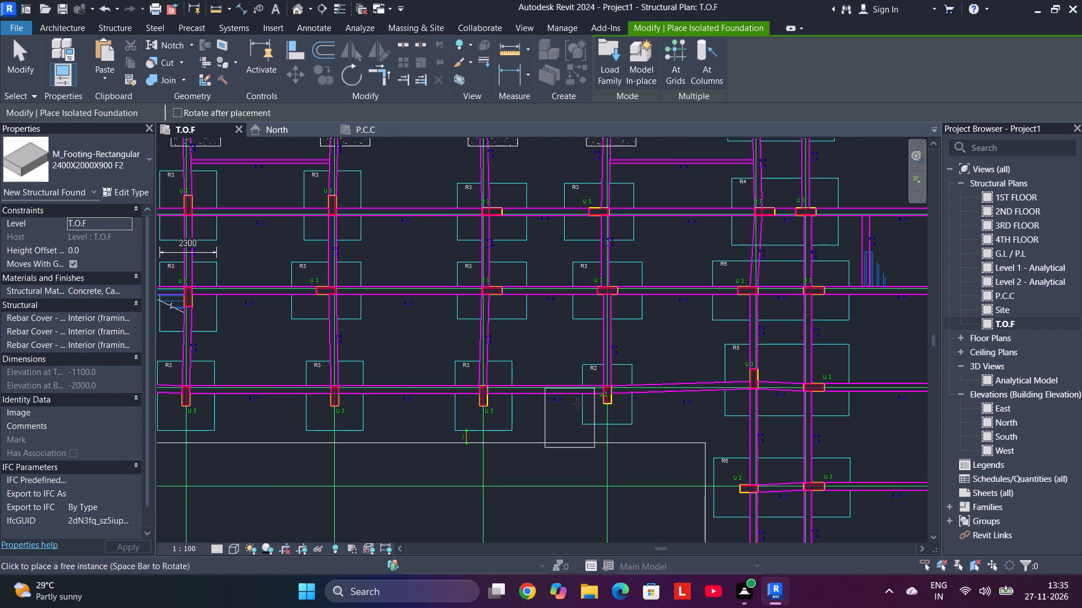
scroll(600, 386, "up", 2)
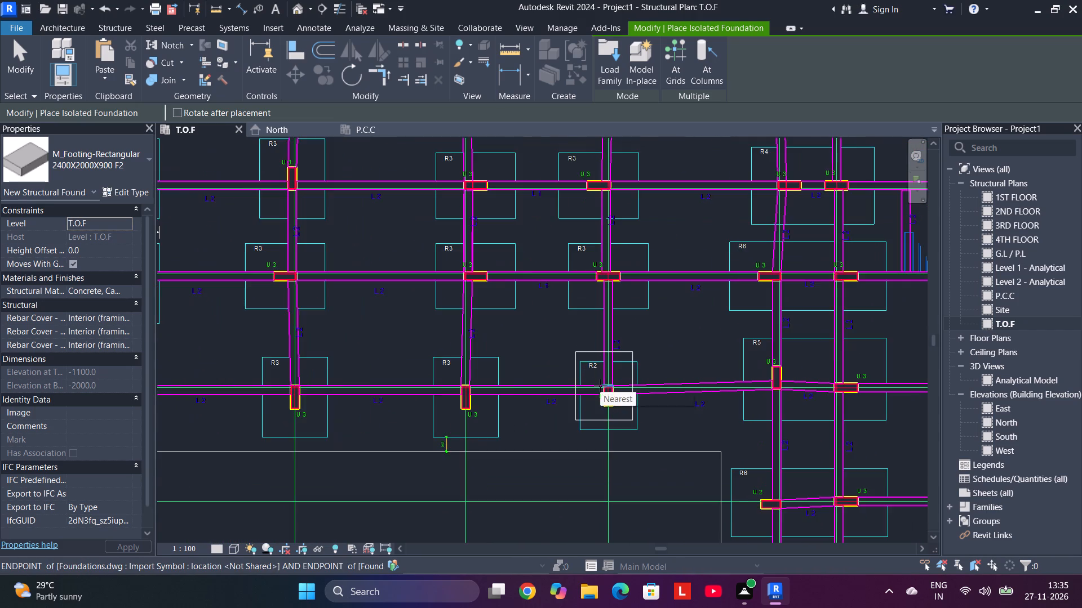
scroll(600, 386, "up", 1)
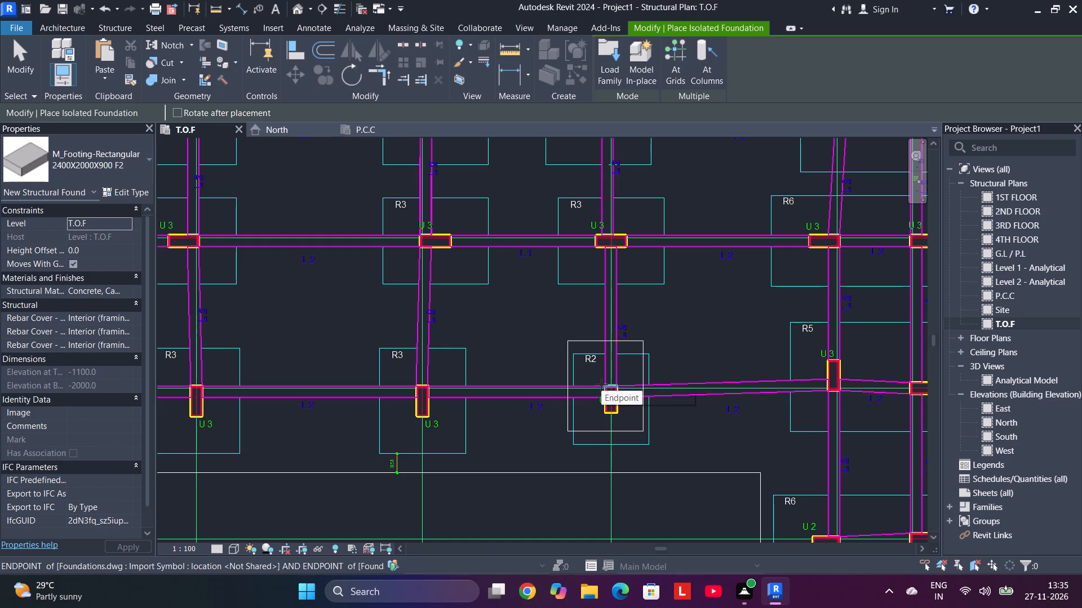
left_click(601, 385)
Rotate the F2 footing back to horizontal and place it over the first two R2 outlines along grid 1, starting at grid F.
scroll(764, 358, "down", 4)
middle_click_drag(766, 354, 549, 430)
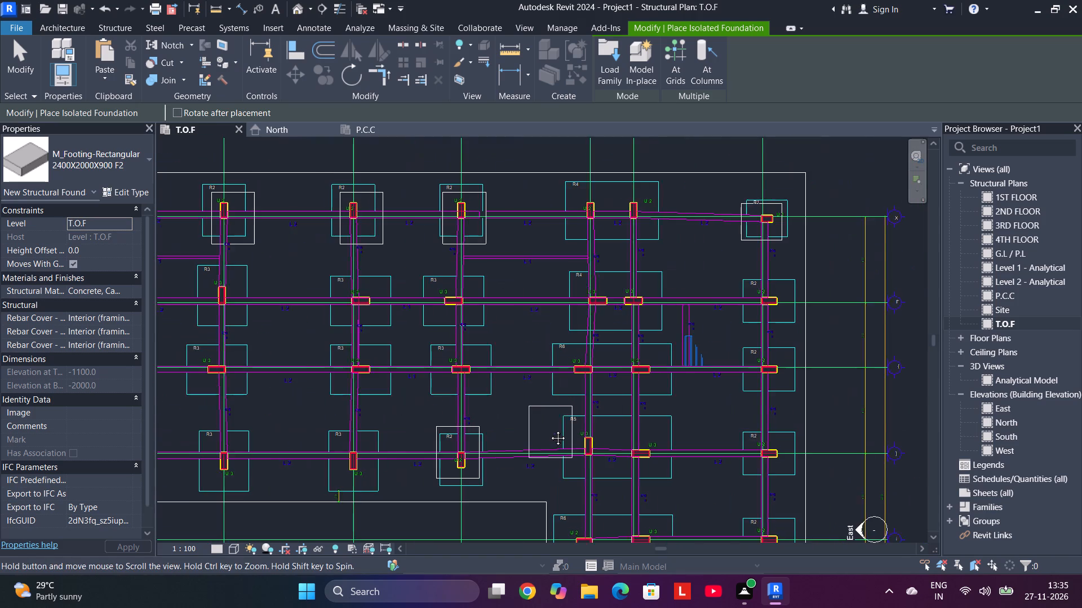
middle_click_drag(549, 430, 550, 423)
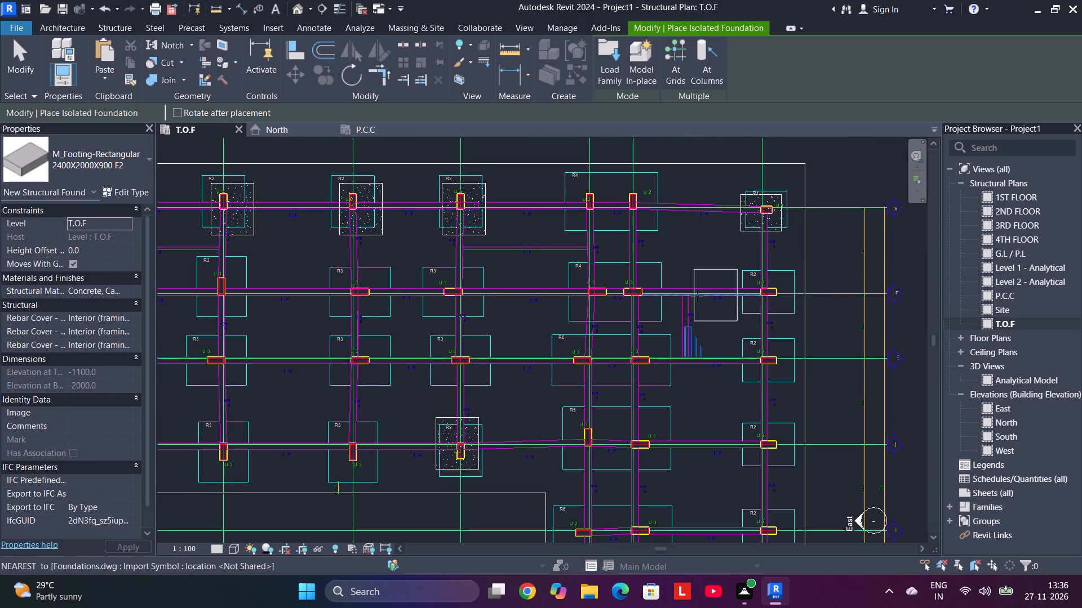
key("space")
scroll(781, 304, "up", 3)
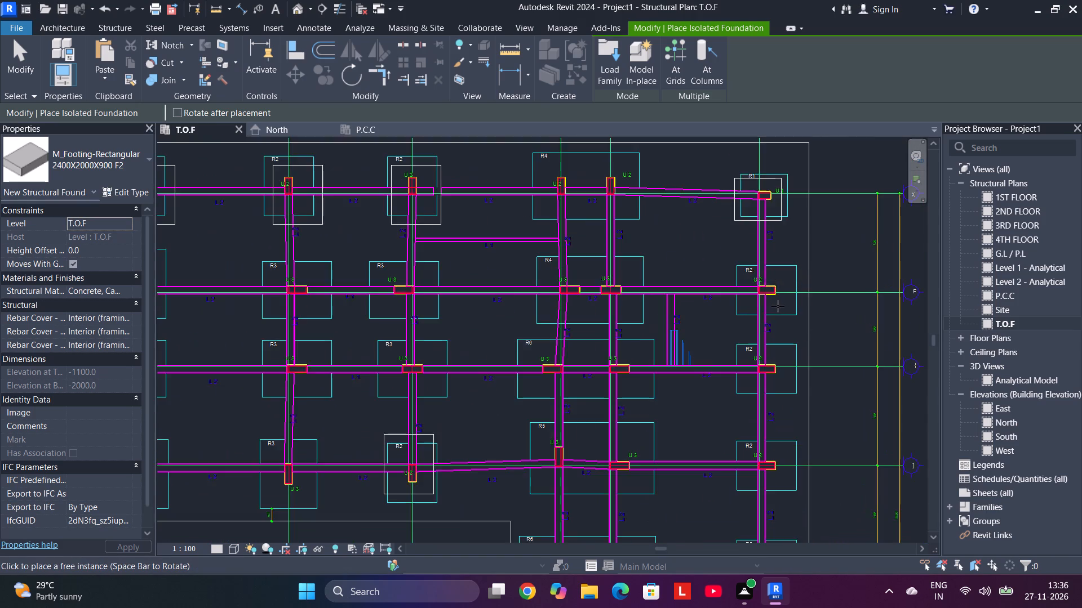
scroll(778, 306, "up", 3)
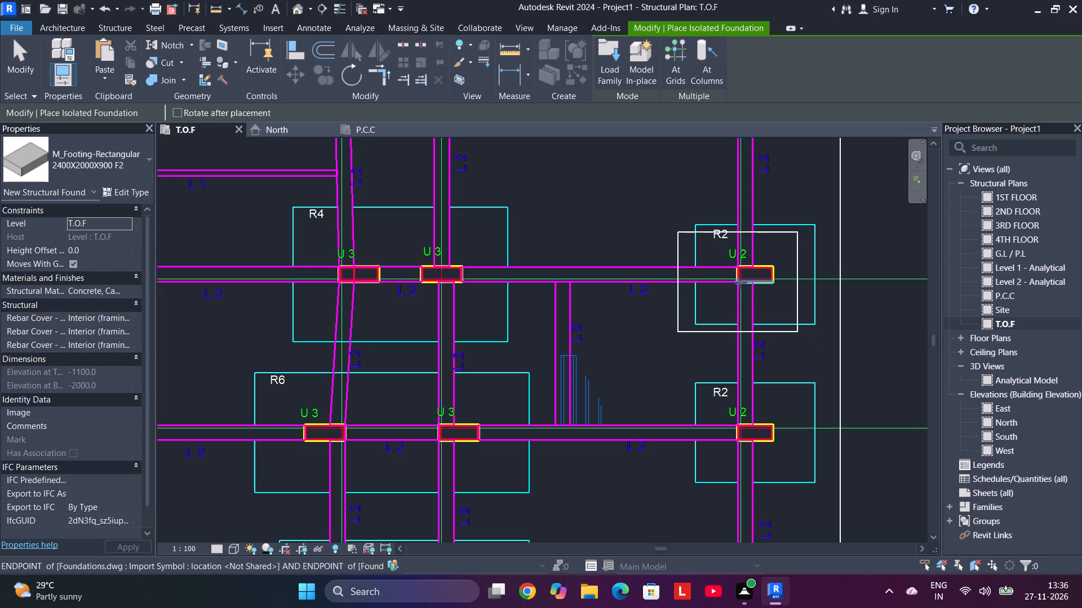
left_click(740, 283)
middle_click_drag(749, 417, 699, 159)
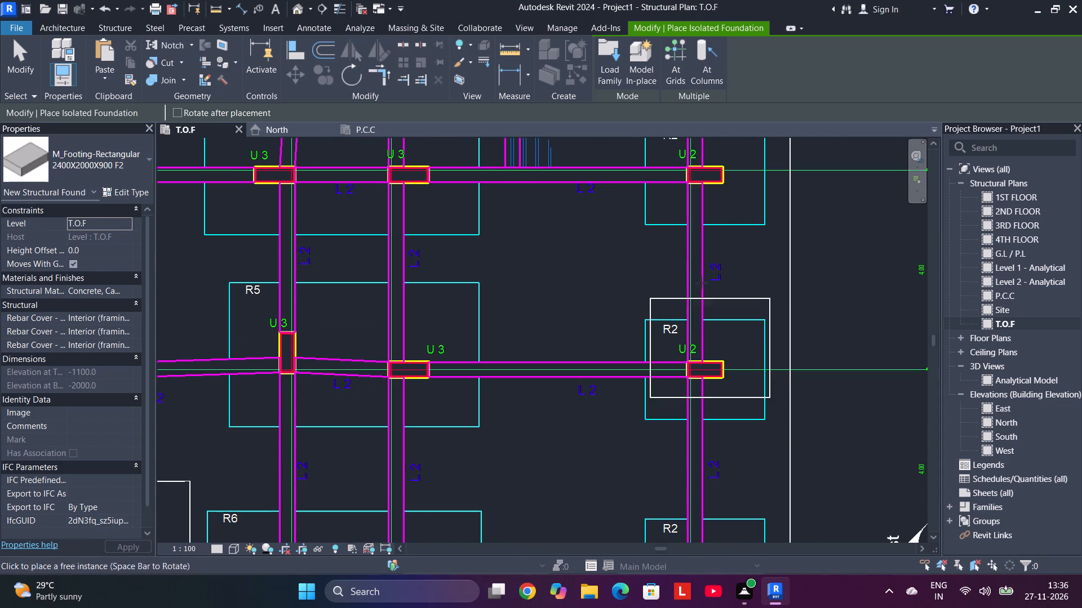
middle_click_drag(701, 229, 690, 296)
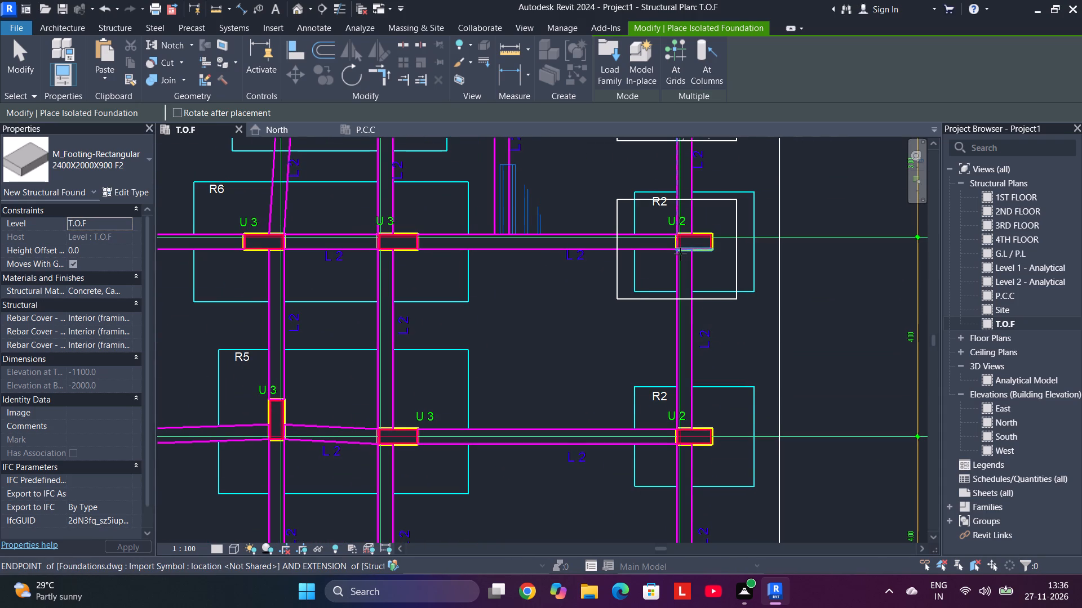
left_click(680, 255)
Place F2 footings over the next three R2 outlines along grid 1, ending at the one just past the East elevation marker.
middle_click_drag(703, 385, 657, 152)
middle_click(657, 152)
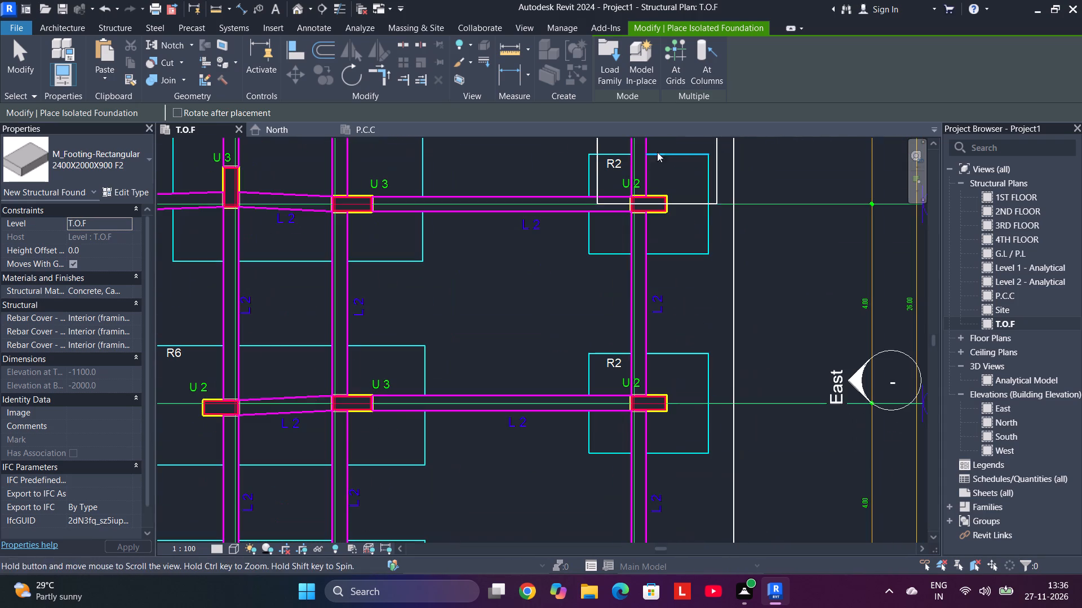
left_click(637, 225)
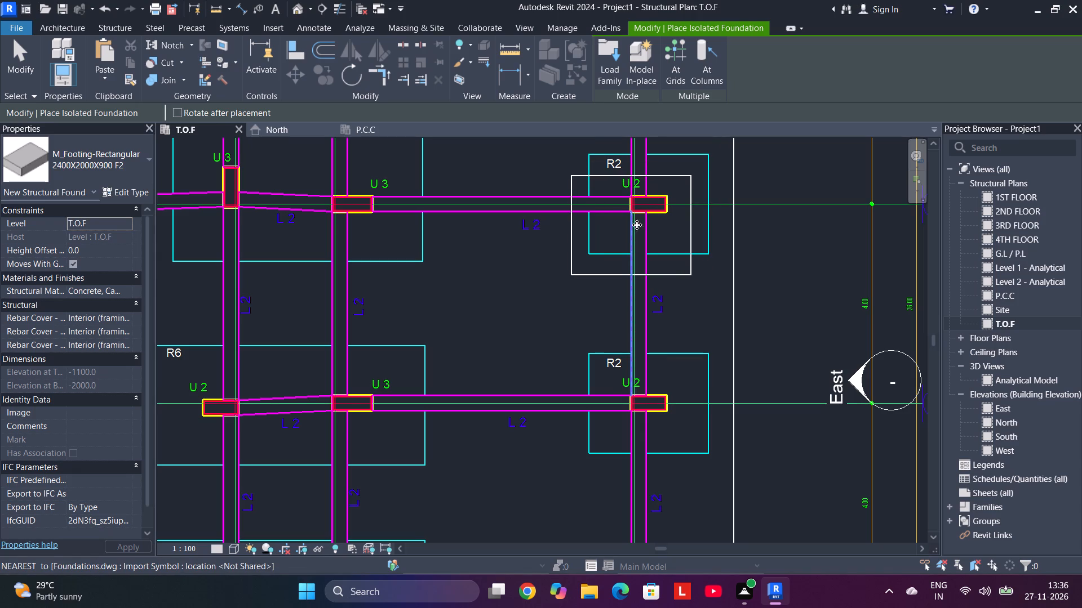
middle_click_drag(638, 285, 646, 119)
middle_click(646, 119)
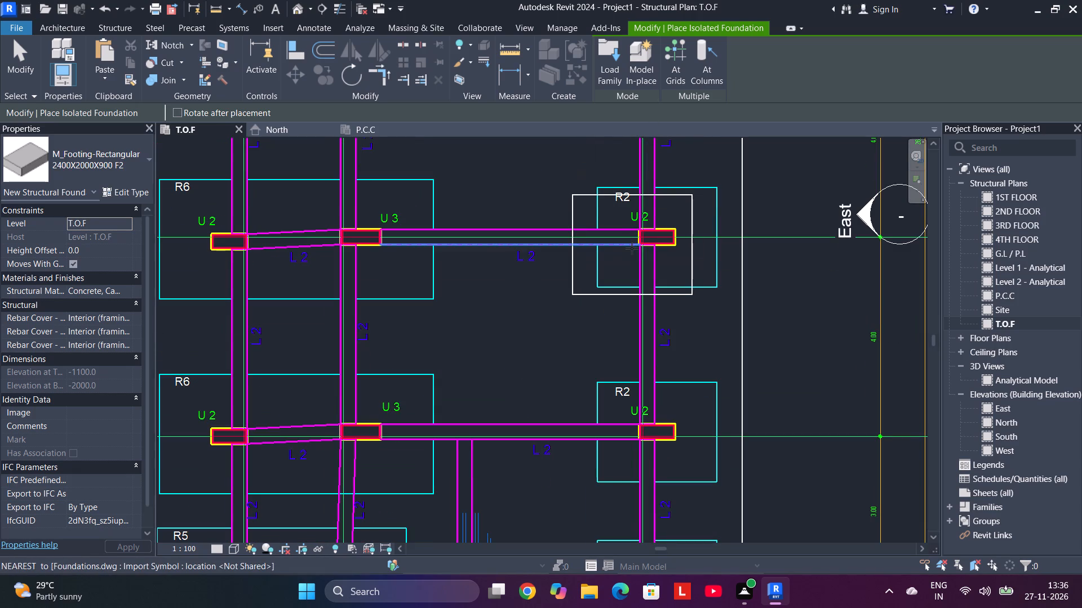
left_click(635, 256)
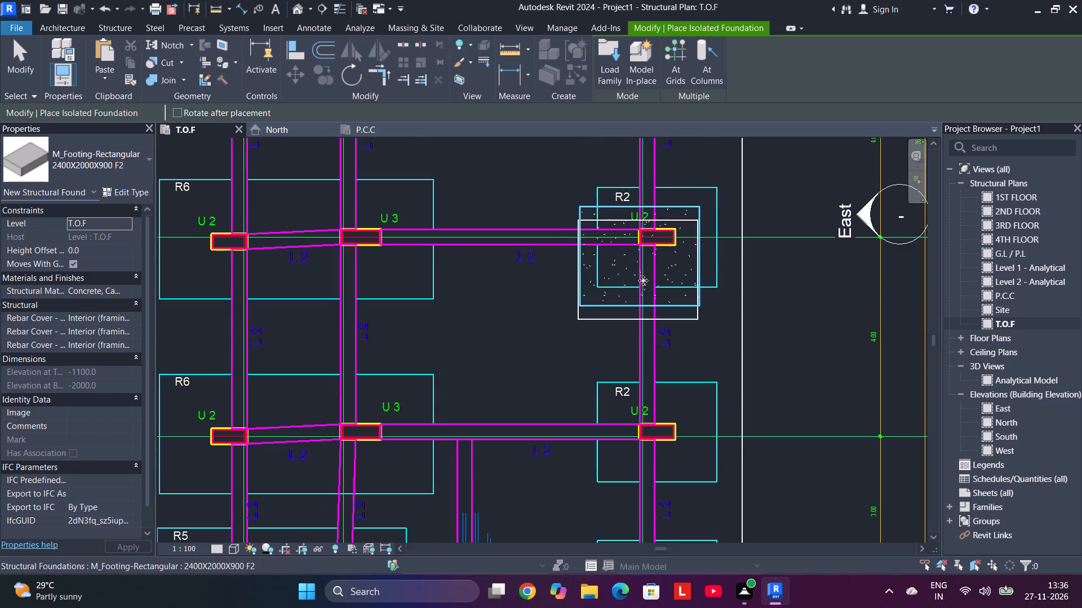
middle_click_drag(642, 314, 629, 192)
middle_click(629, 192)
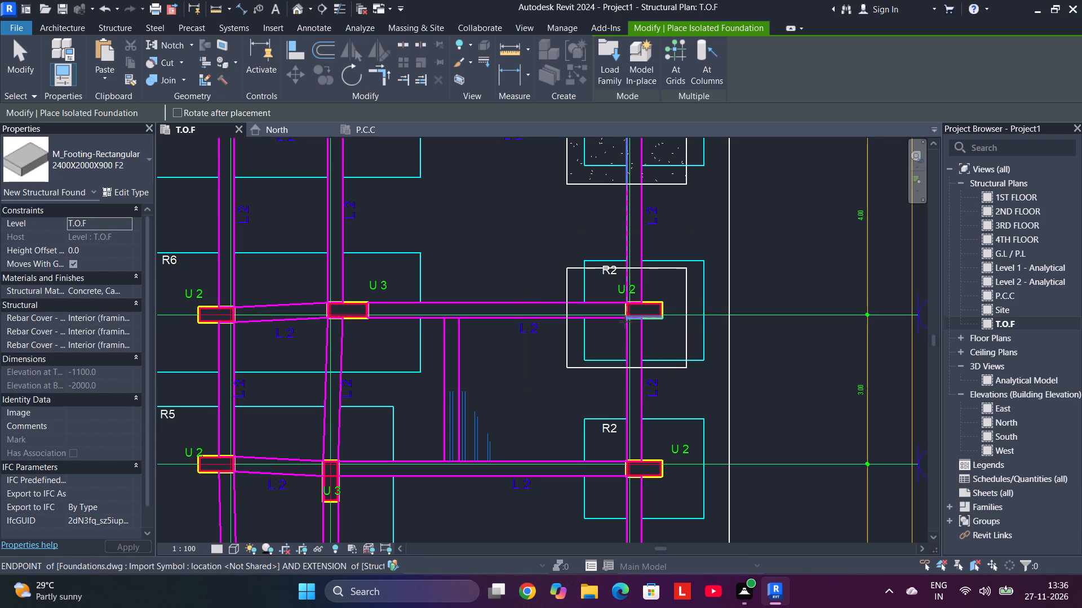
left_click(625, 328)
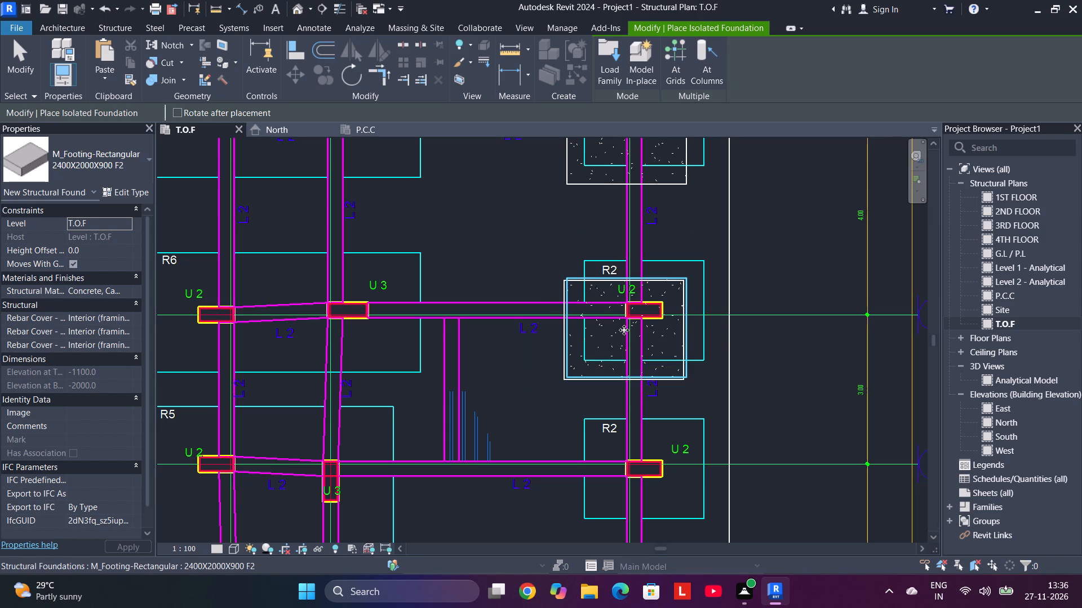
Place an F2 footing over the last R2 outline along grid 1, next to the R1 outline at the end.
middle_click_drag(611, 461, 600, 343)
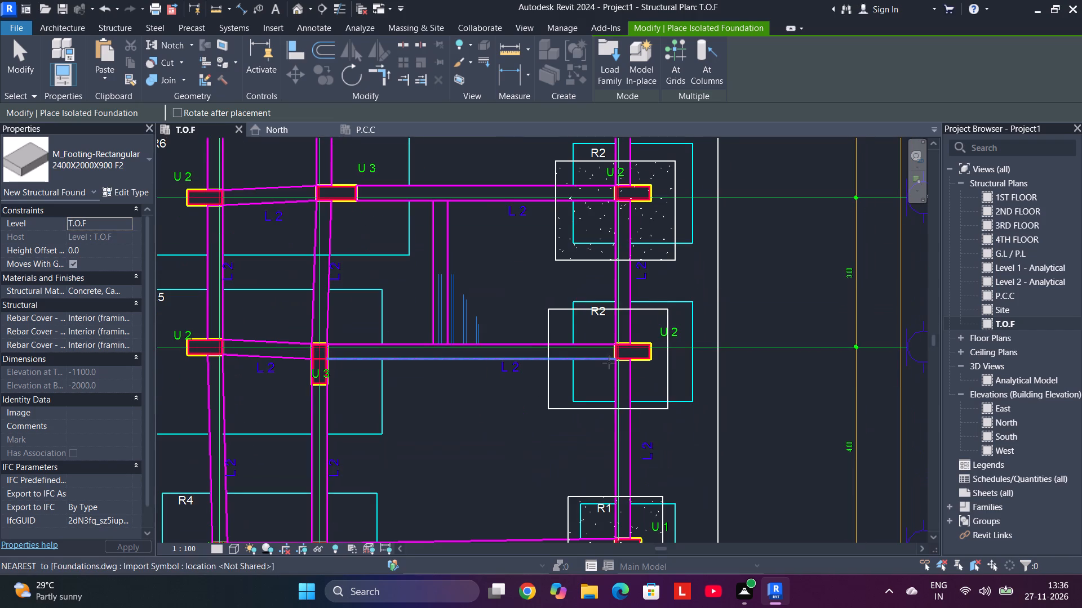
left_click(613, 366)
Choose the 2300X2800X900 F3 footing type and place it over the R3 outlines at grids 7 and 6 in the row below grid X.
scroll(622, 403, "down", 4)
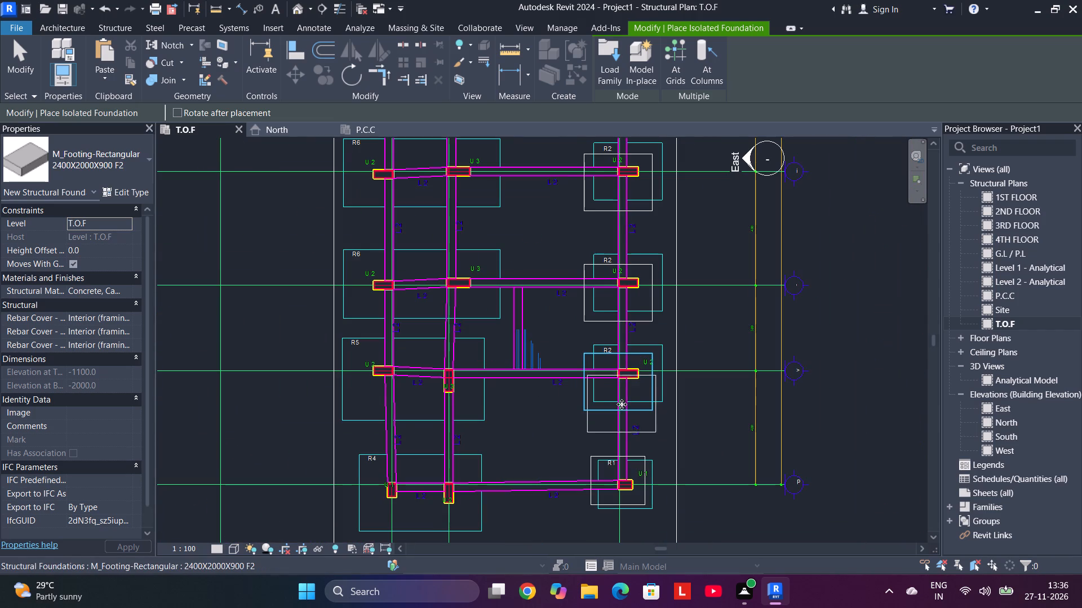
middle_click_drag(622, 406, 642, 551)
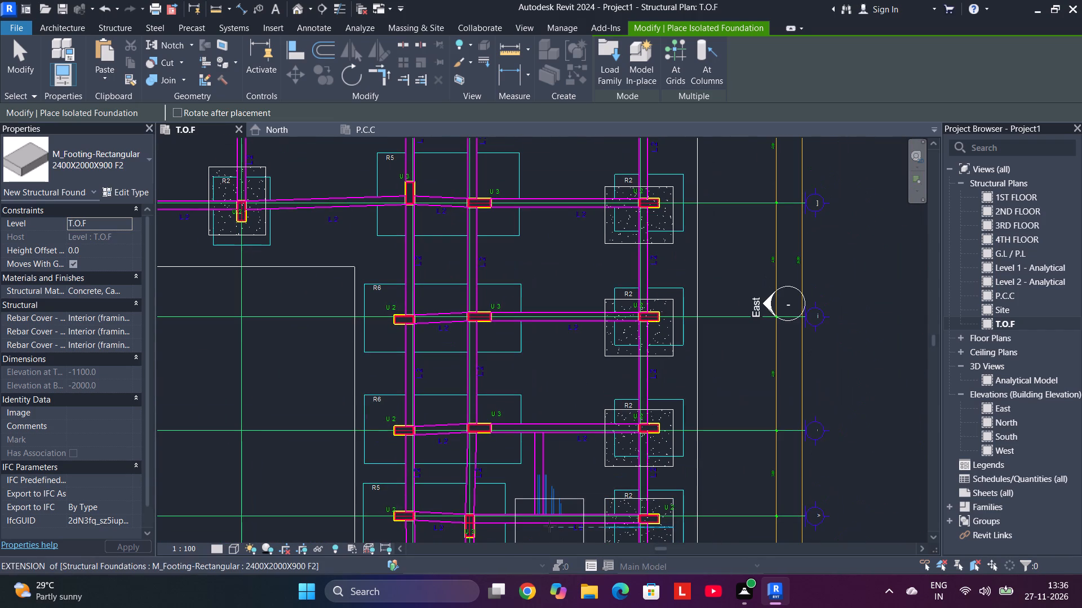
middle_click_drag(549, 525, 726, 600)
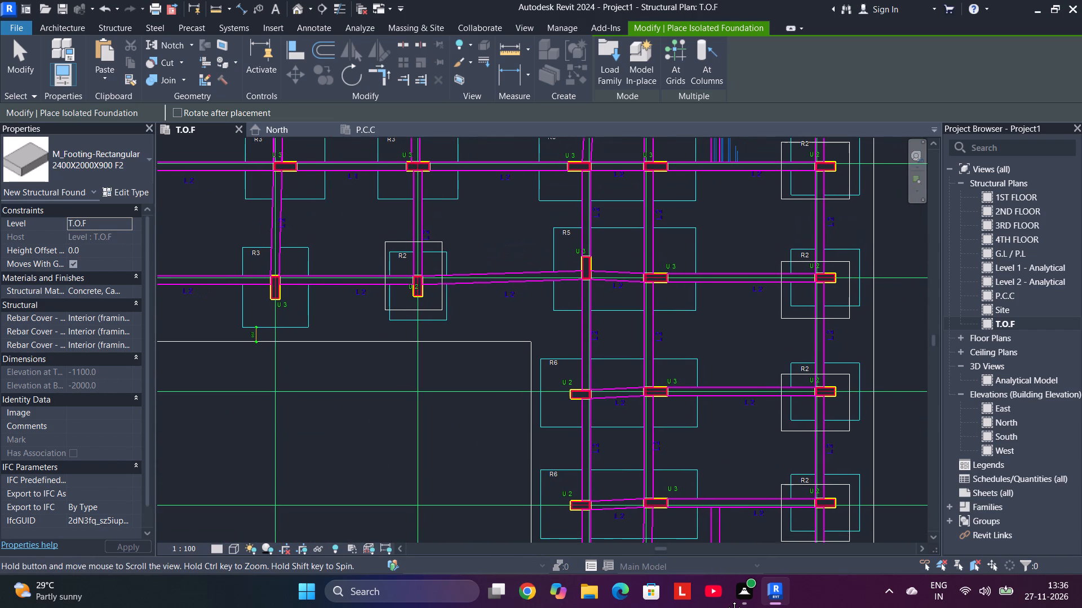
middle_click_drag(726, 600, 726, 598)
scroll(726, 600, "up", 1)
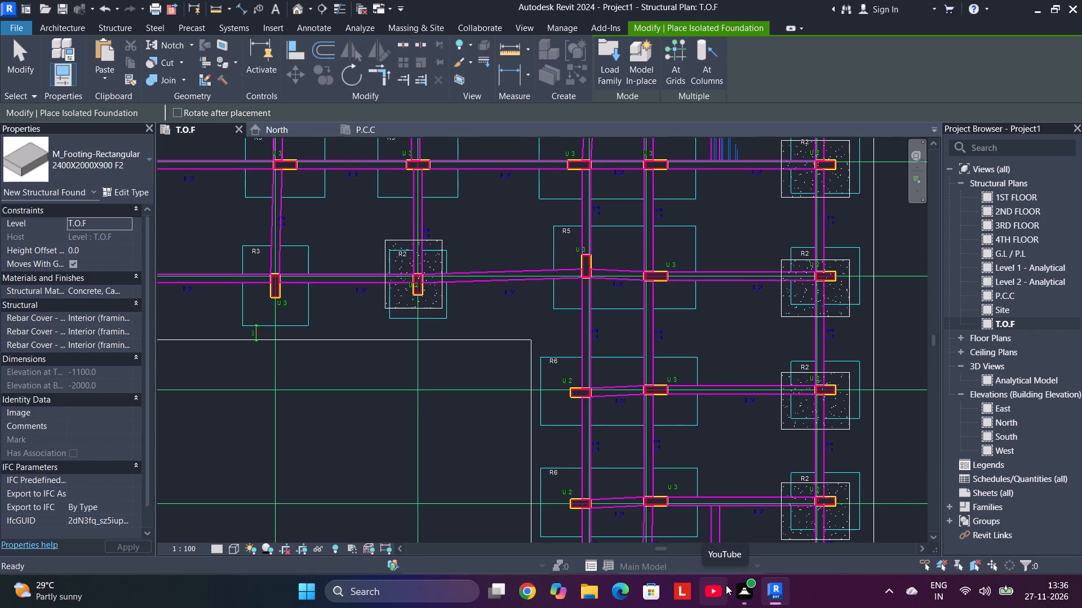
scroll(726, 585, "down", 1)
scroll(637, 436, "down", 5)
middle_click_drag(419, 408, 424, 410)
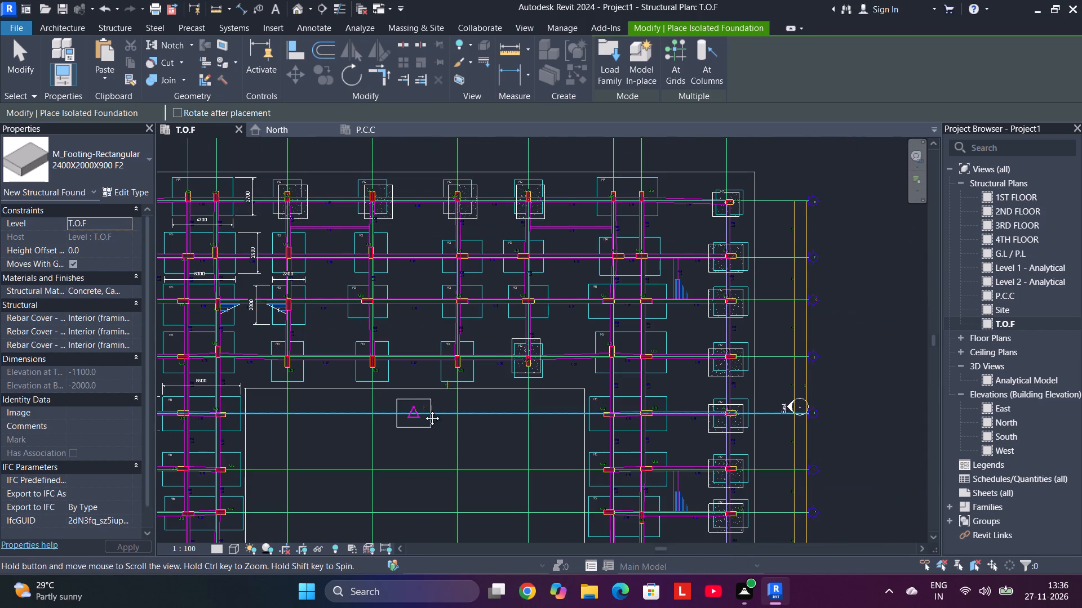
middle_click_drag(424, 410, 545, 422)
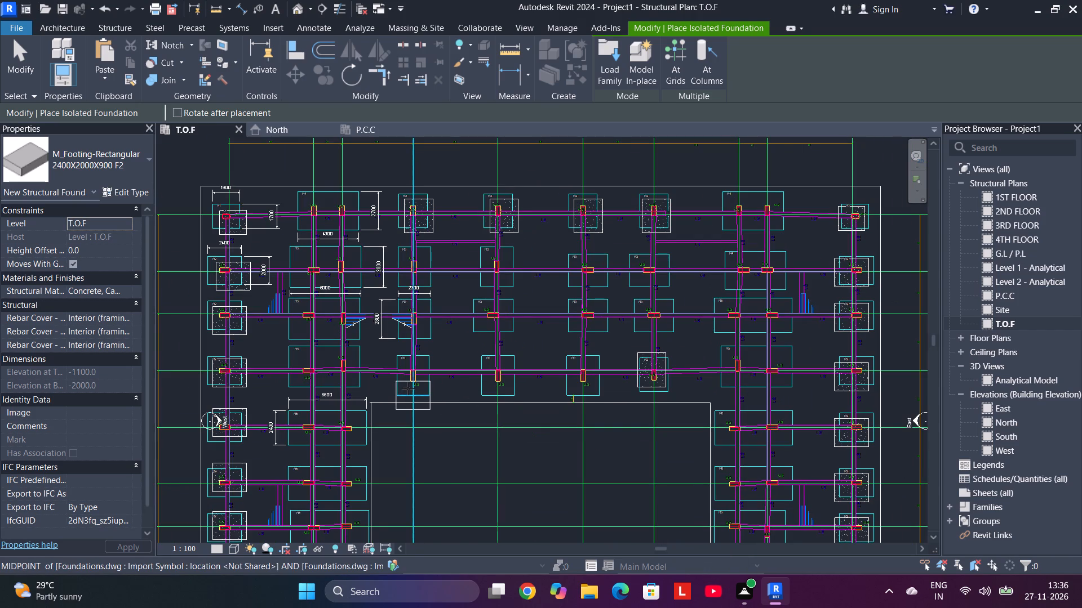
middle_click_drag(451, 455, 560, 366)
scroll(440, 515, "up", 6)
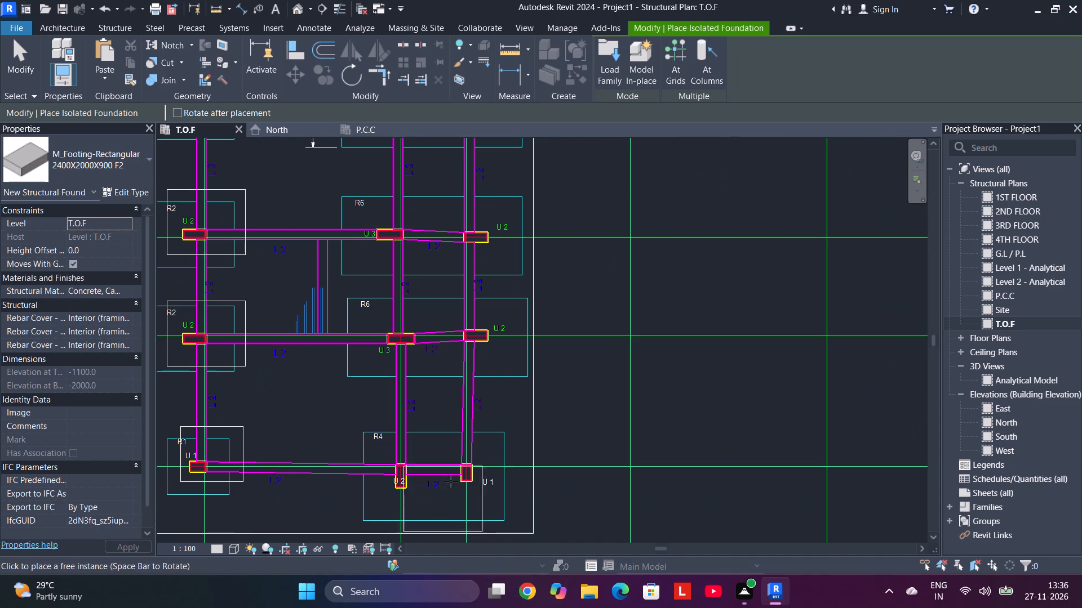
scroll(163, 187, "down", 5)
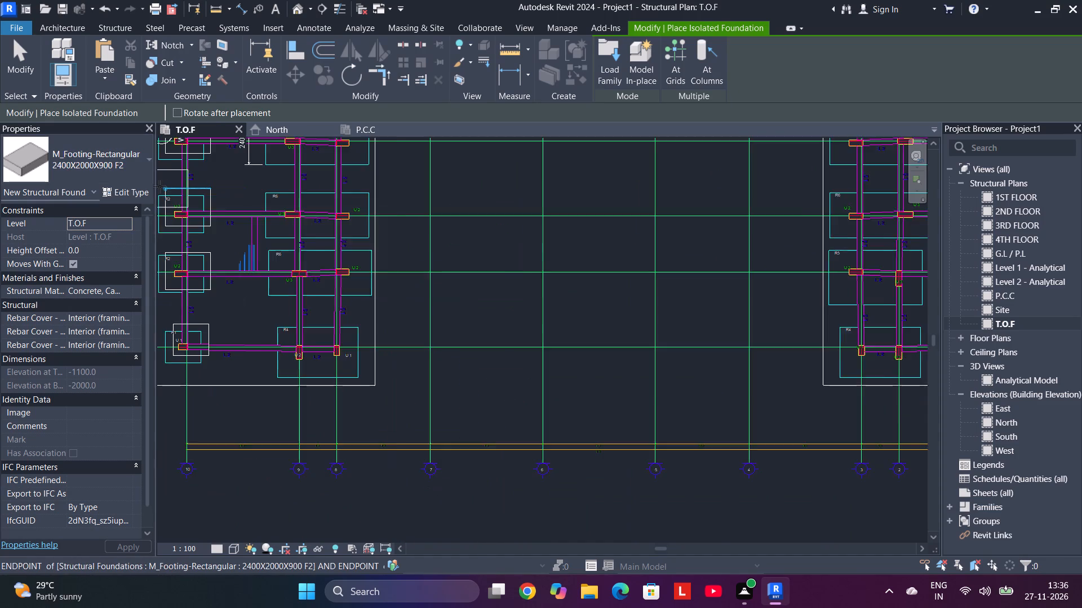
left_click(125, 172)
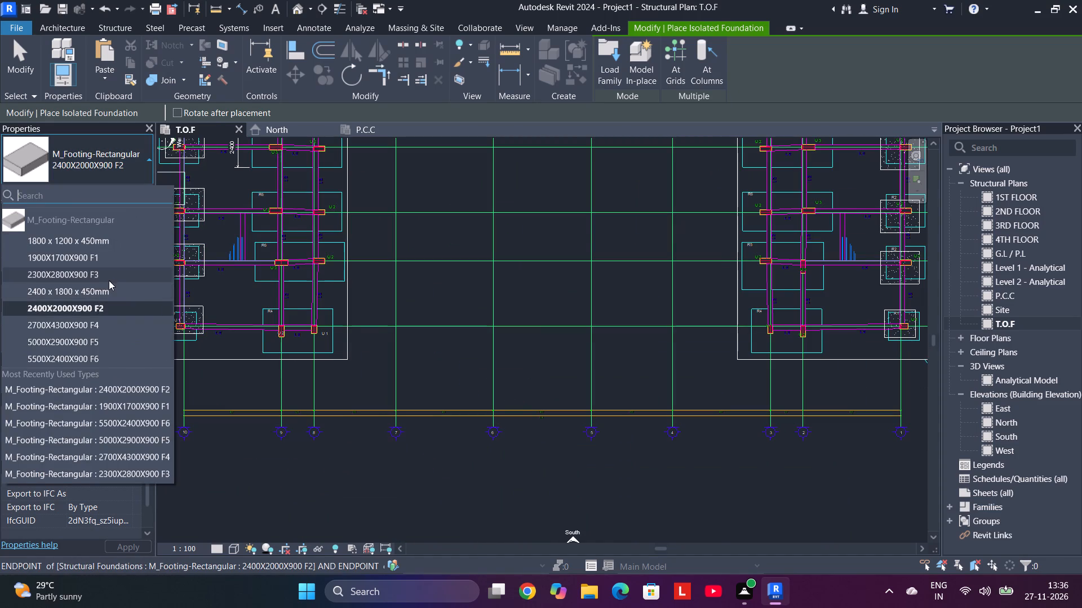
left_click(110, 277)
middle_click_drag(432, 199, 433, 409)
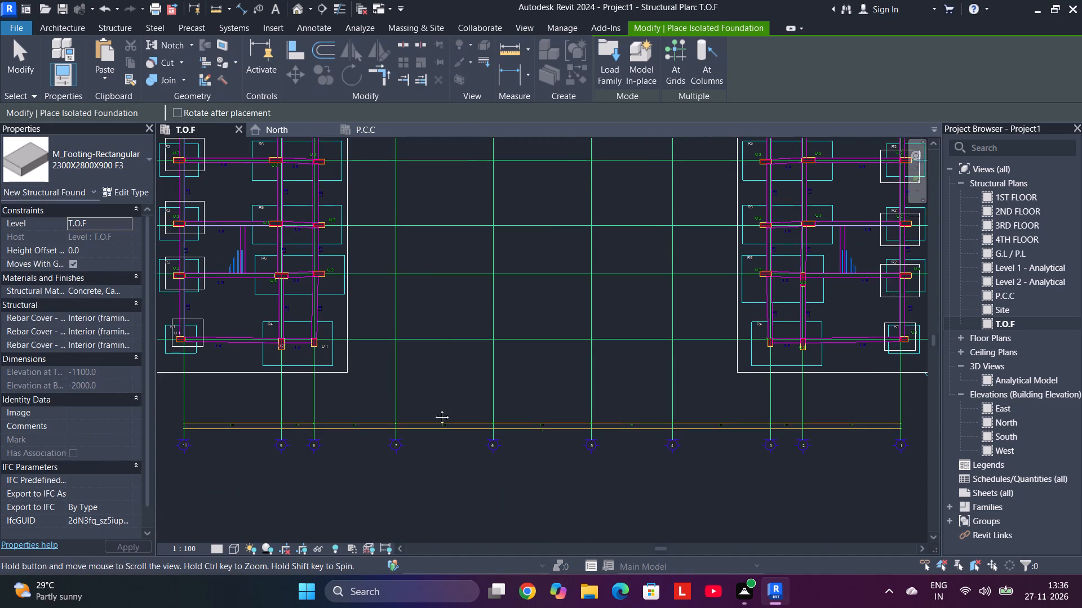
middle_click_drag(433, 409, 438, 513)
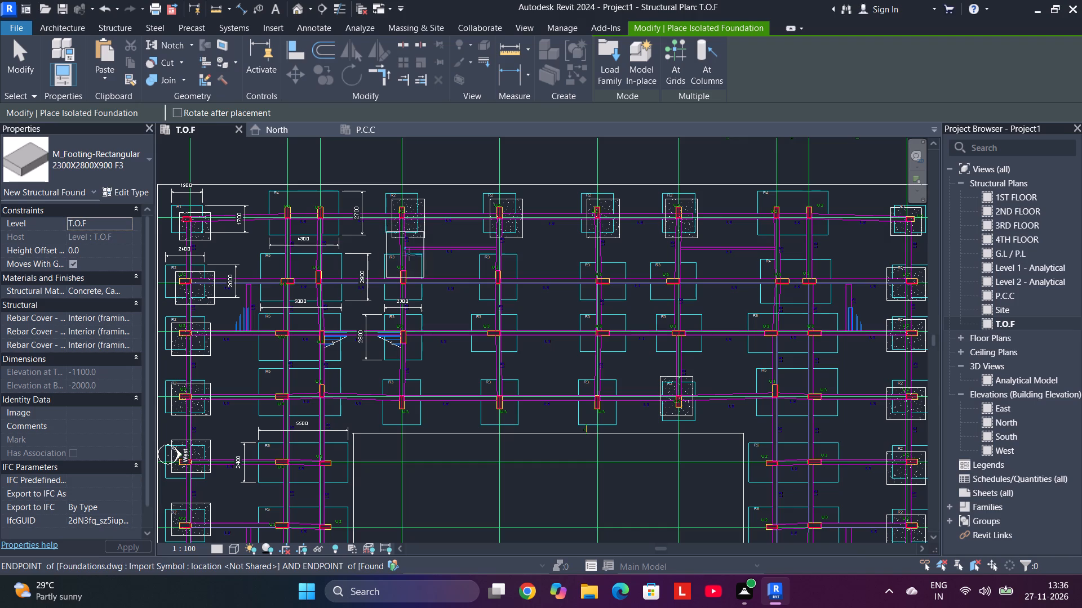
scroll(415, 277, "up", 5)
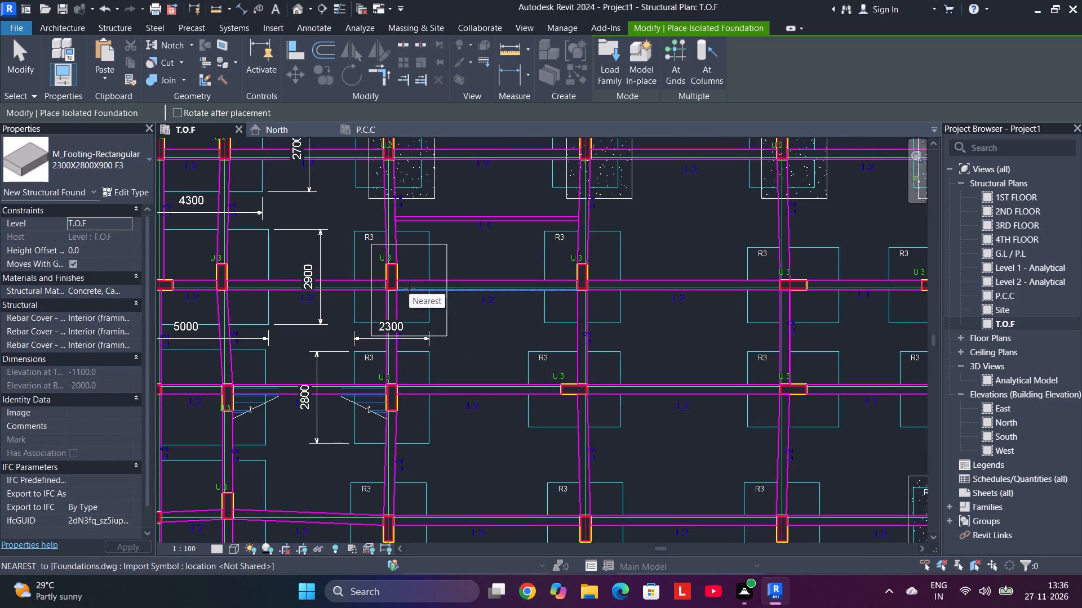
left_click(409, 288)
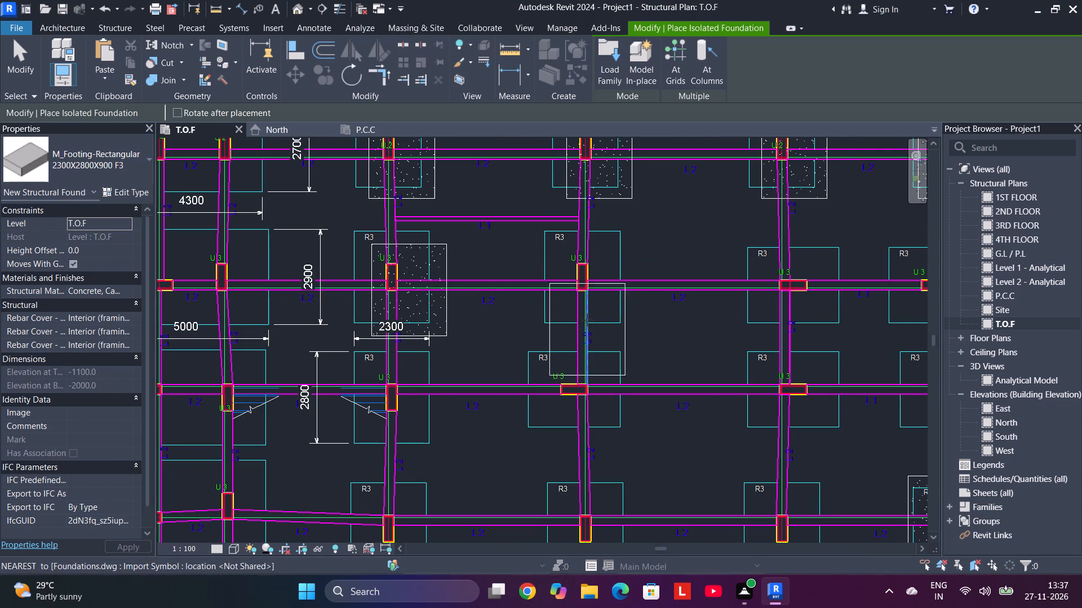
left_click(596, 290)
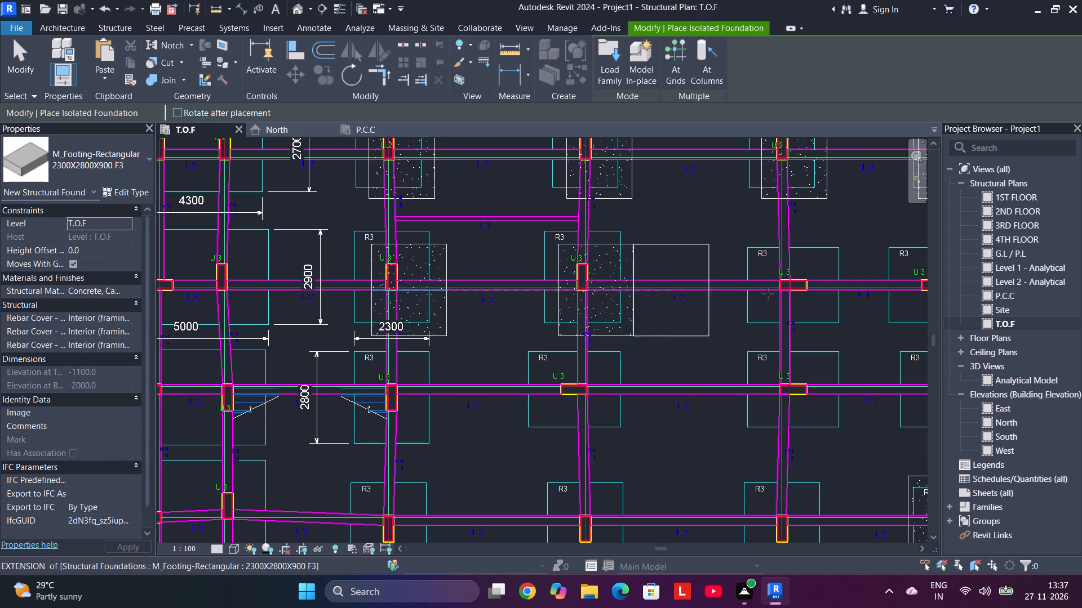
Place upright F3 footings over the third-row R3 outline at grid 7 and the R3 outlines at grids 7 and 6 beside the central rectangle.
middle_click_drag(809, 293, 711, 296)
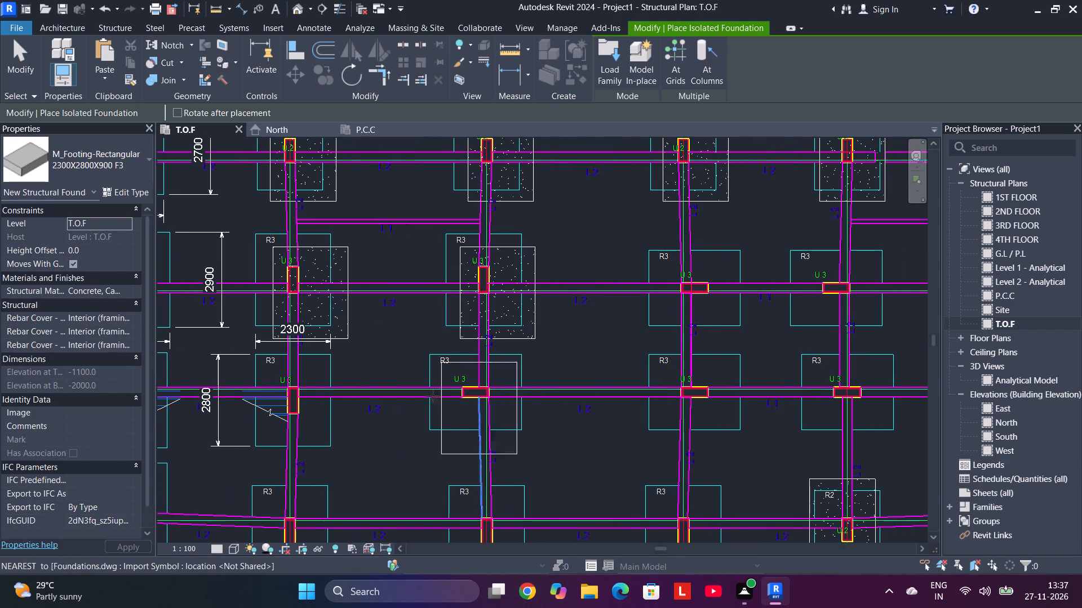
left_click(312, 414)
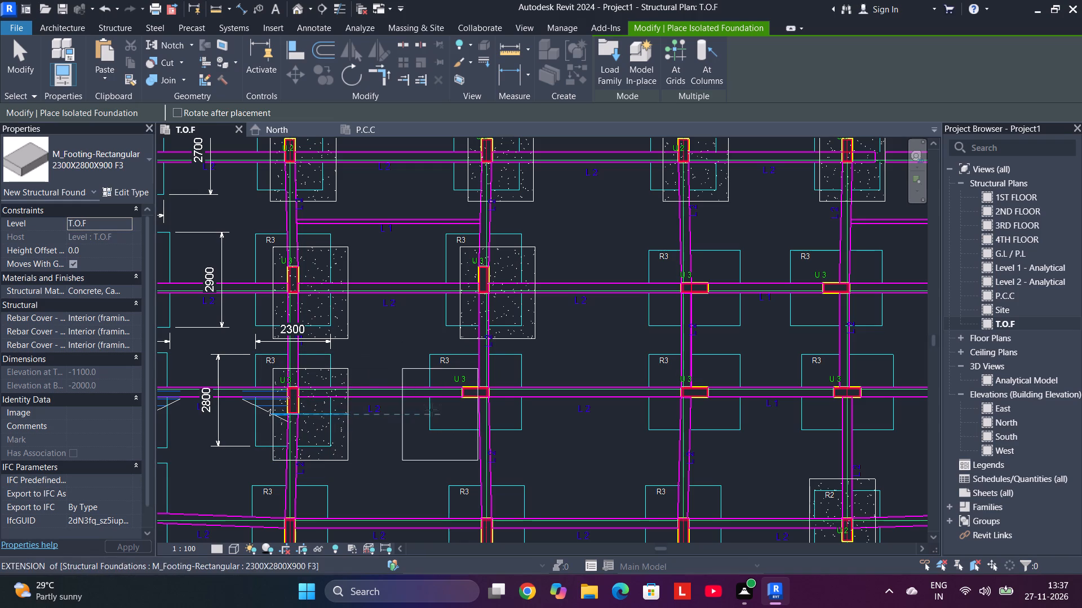
middle_click_drag(339, 450, 356, 382)
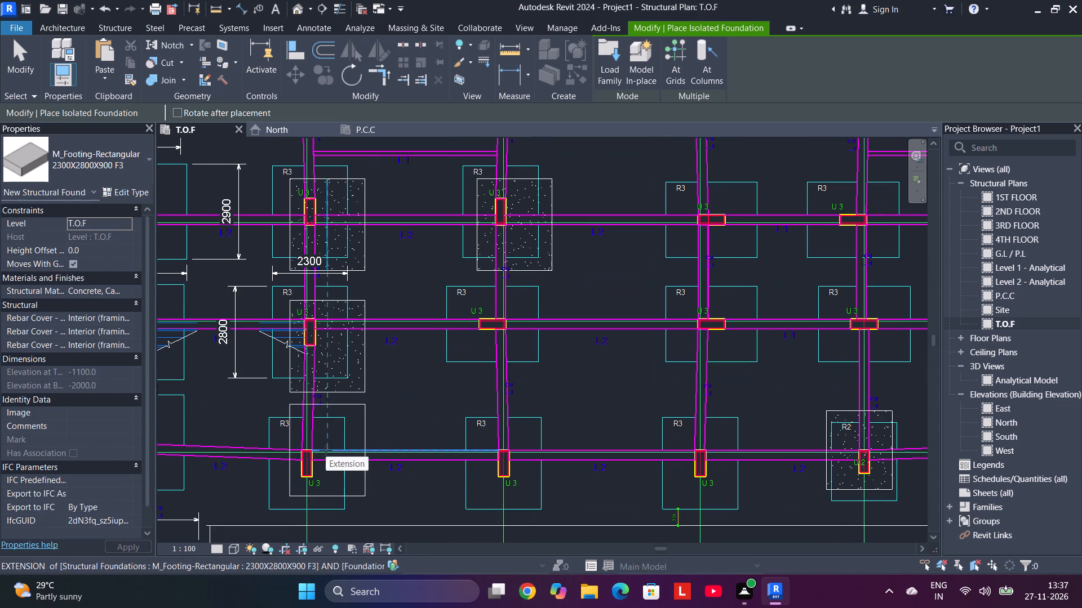
left_click(326, 450)
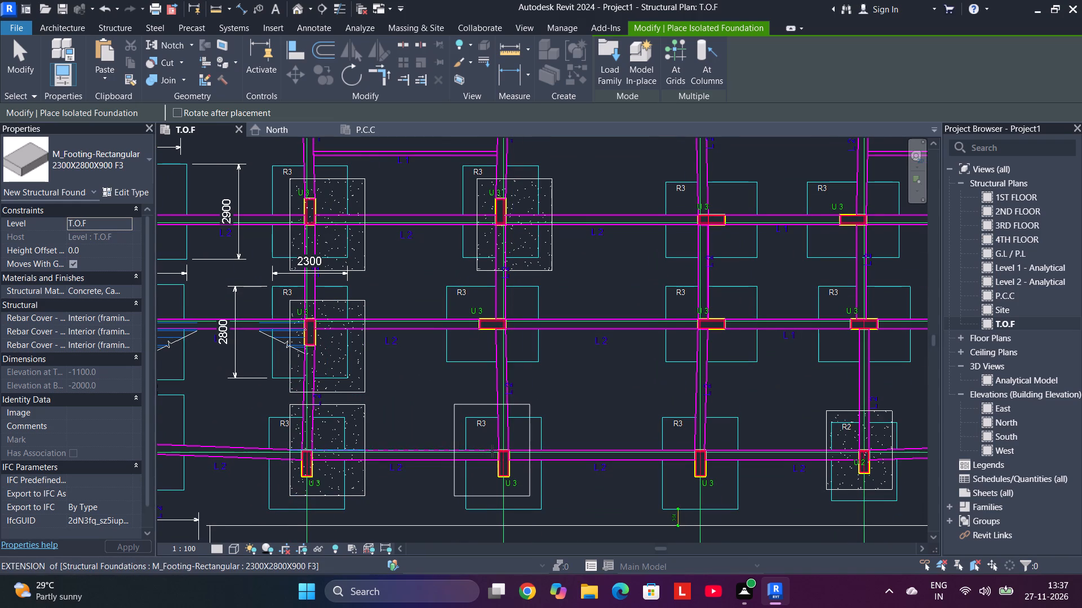
left_click(492, 451)
Rotate the F3 footing to horizontal and place it over the third-row R3 outline at grid 6 and both horizontal R3 outlines on grid 5.
key("space")
key("space")
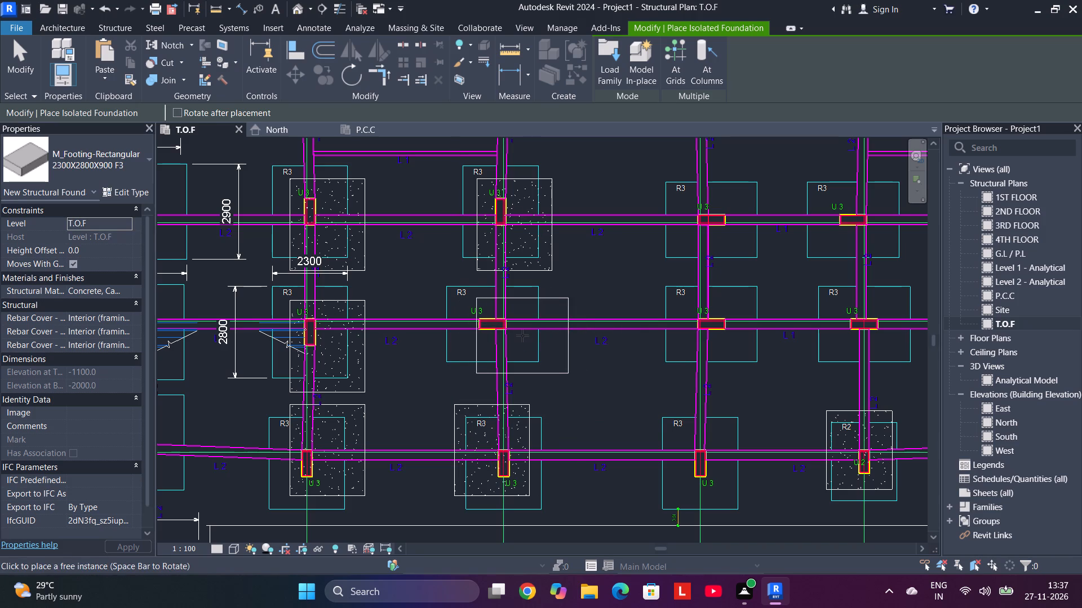
left_click(517, 338)
middle_click_drag(651, 294, 478, 372)
left_click(553, 290)
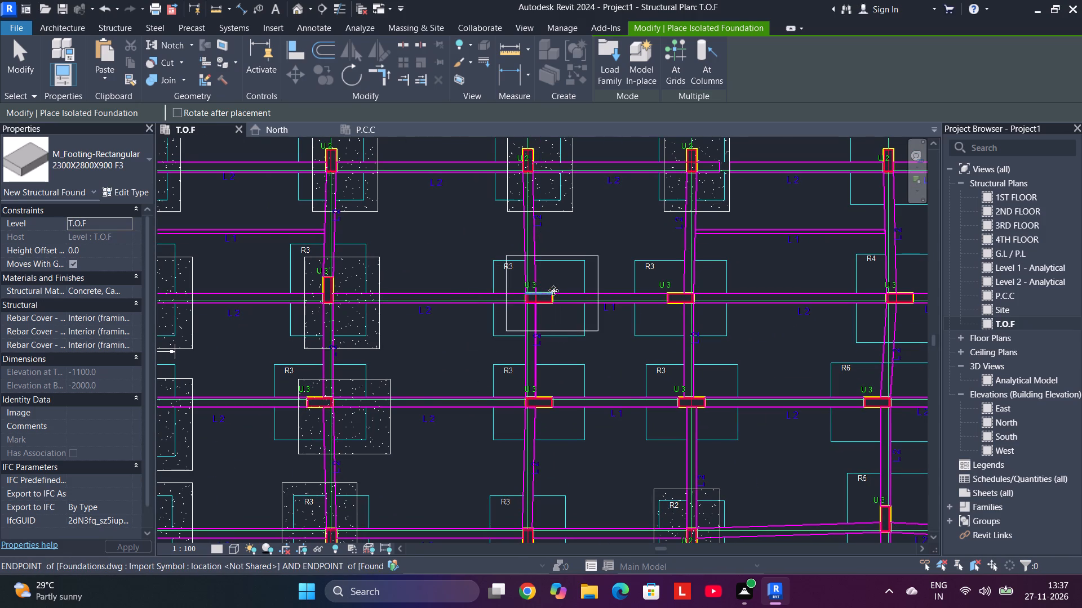
left_click(552, 392)
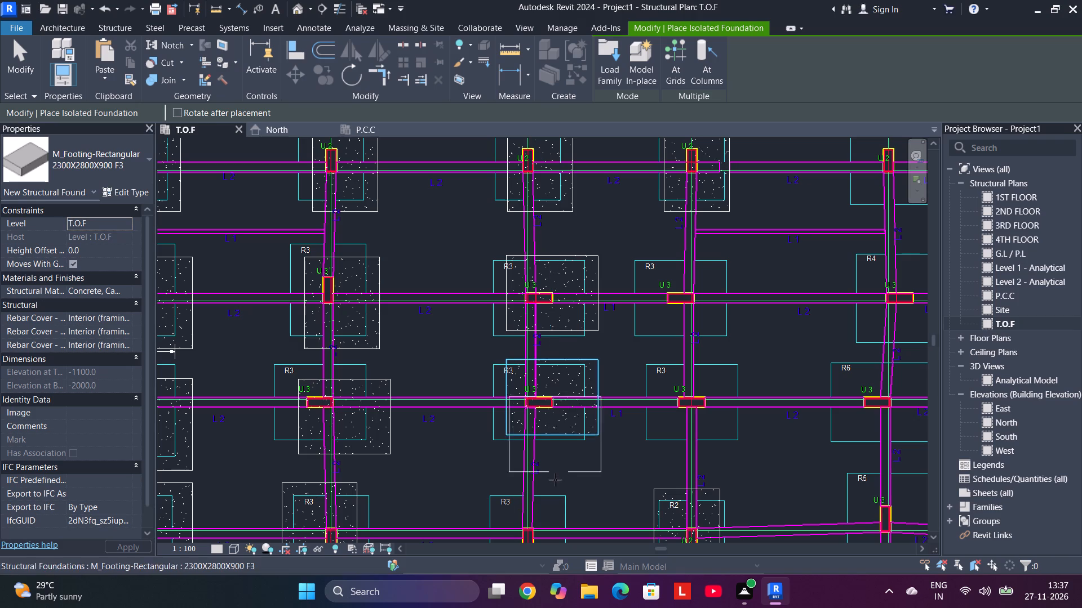
Rotate the F3 footing back to upright and place it over the R3 outline on grid 5 beside the large central rectangle.
middle_click_drag(556, 483, 544, 375)
key("space")
key("space")
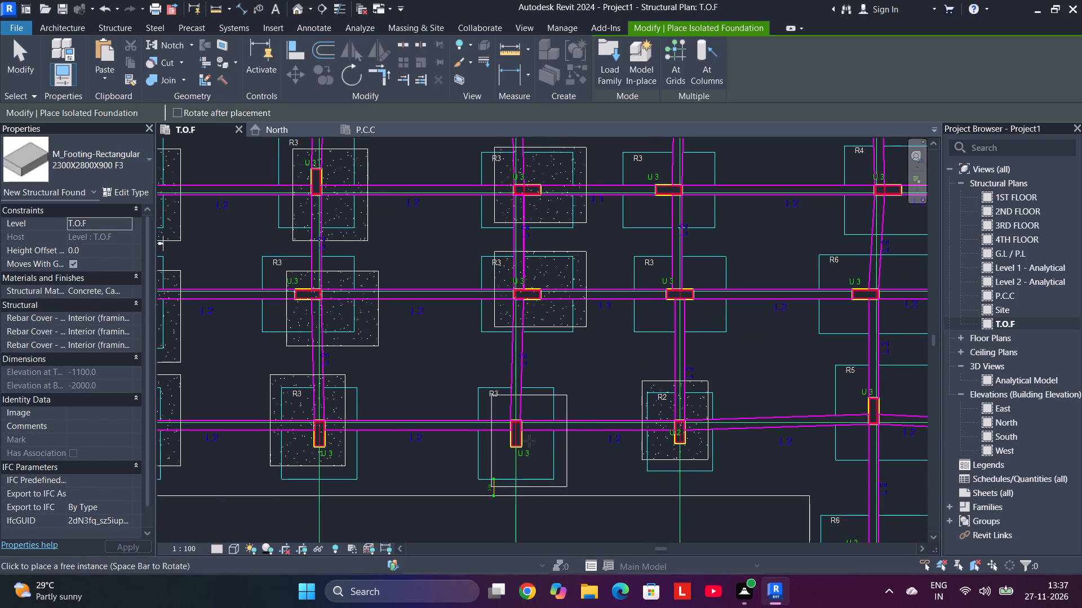
left_click(529, 442)
Rotate the F3 footing to horizontal and place it over the two R3 outlines on grid 4, third row first.
middle_click_drag(631, 358, 529, 461)
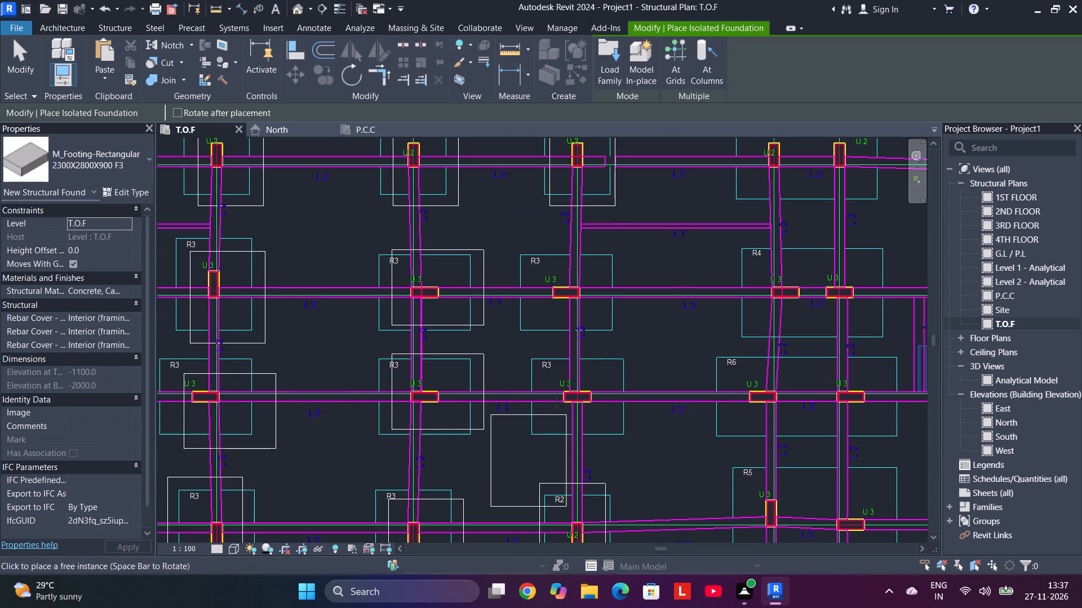
key("space")
key("space")
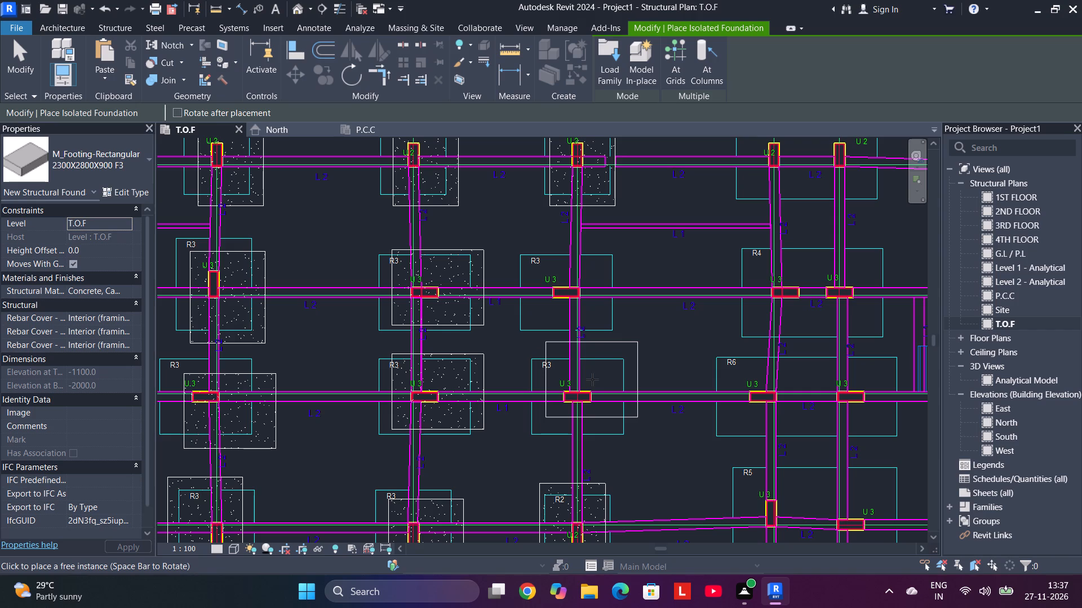
left_click(592, 383)
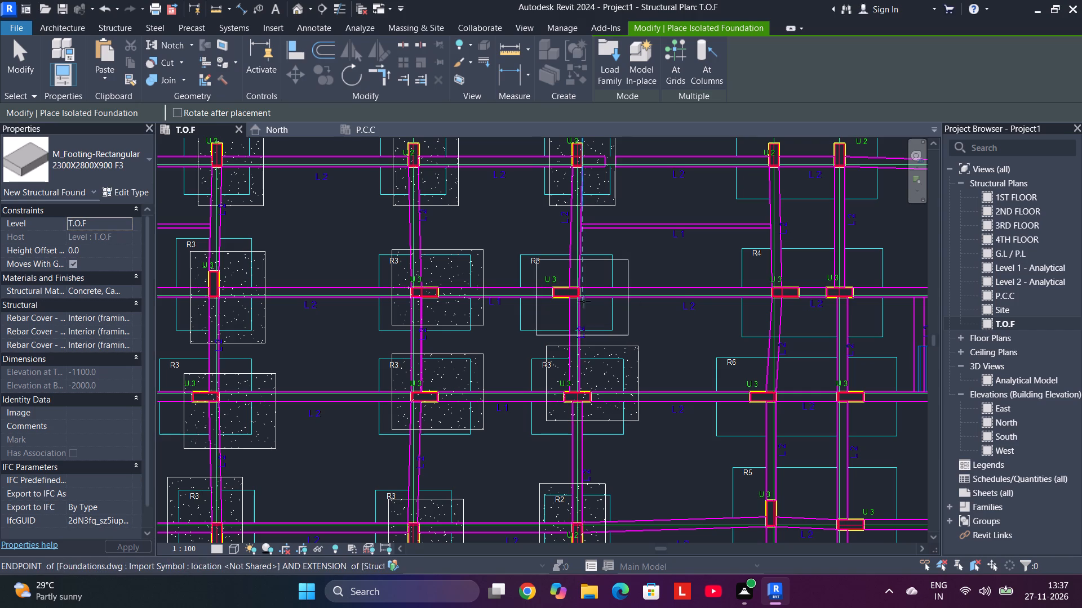
left_click(601, 285)
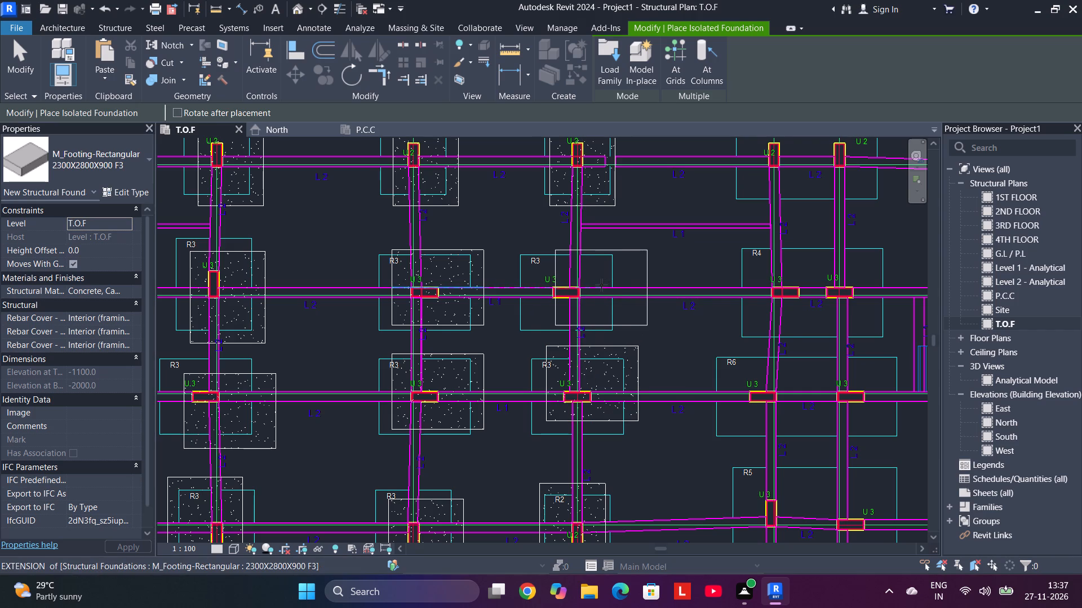
Choose the 2700X4300X900 F4 footing type, rotate it to horizontal, and place it over the R4 outline on grid X between grids 9 and 8.
middle_click_drag(750, 298, 475, 353)
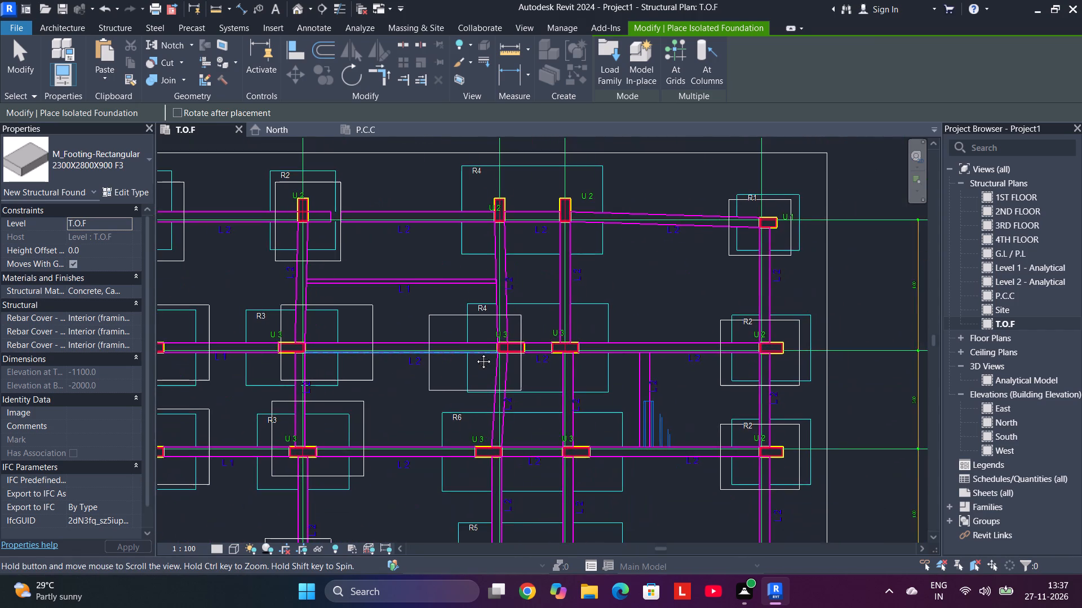
middle_click_drag(475, 353, 463, 258)
middle_click_drag(491, 268, 532, 459)
left_click(89, 179)
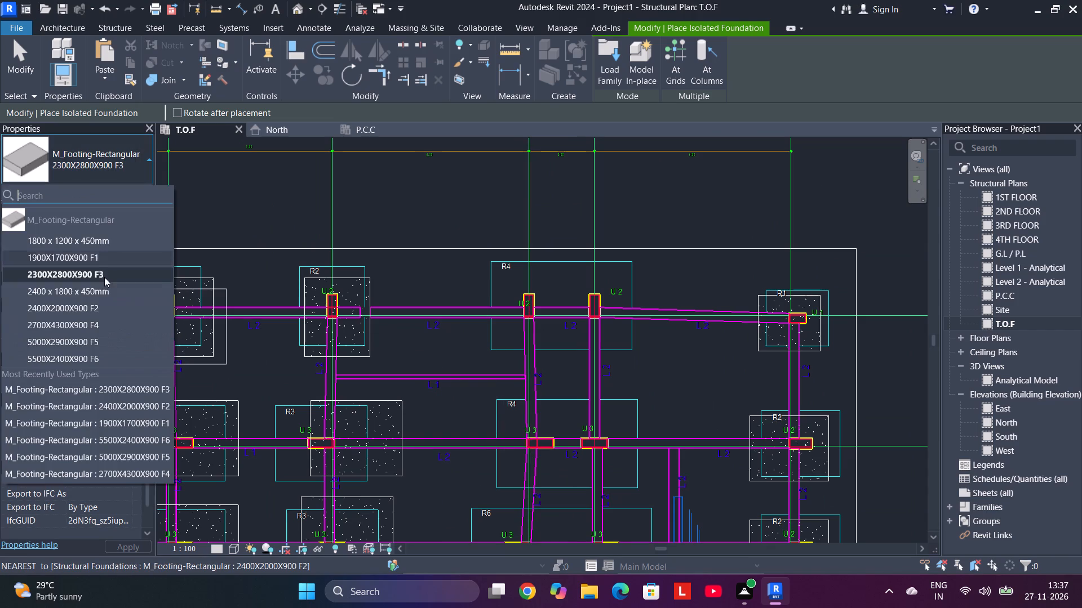
left_click(104, 325)
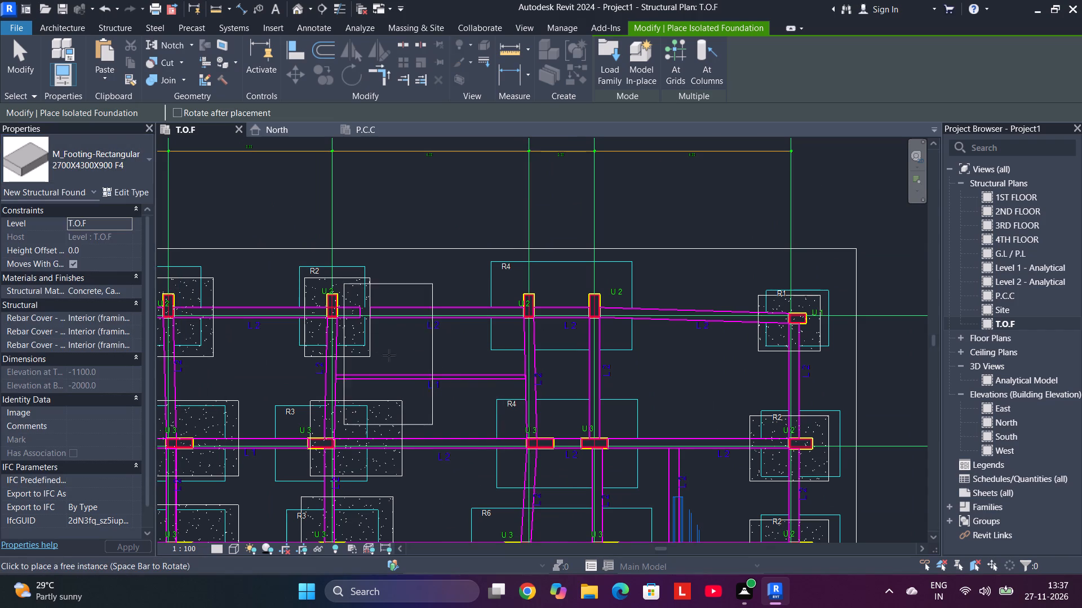
scroll(394, 356, "down", 2)
middle_click_drag(397, 356, 926, 441)
middle_click_drag(384, 315, 543, 253)
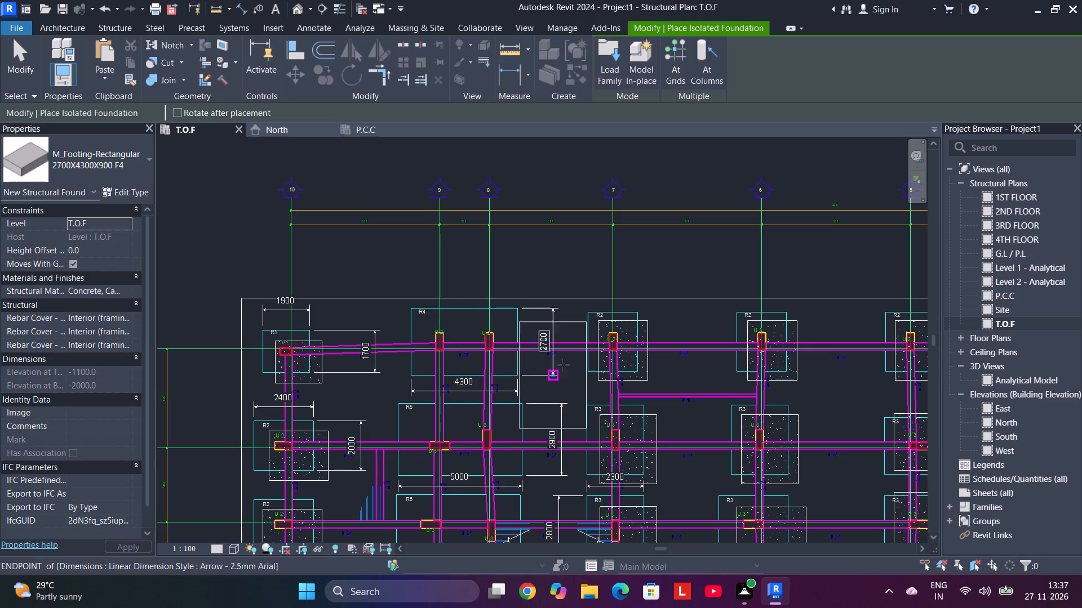
key("space")
scroll(461, 349, "up", 4)
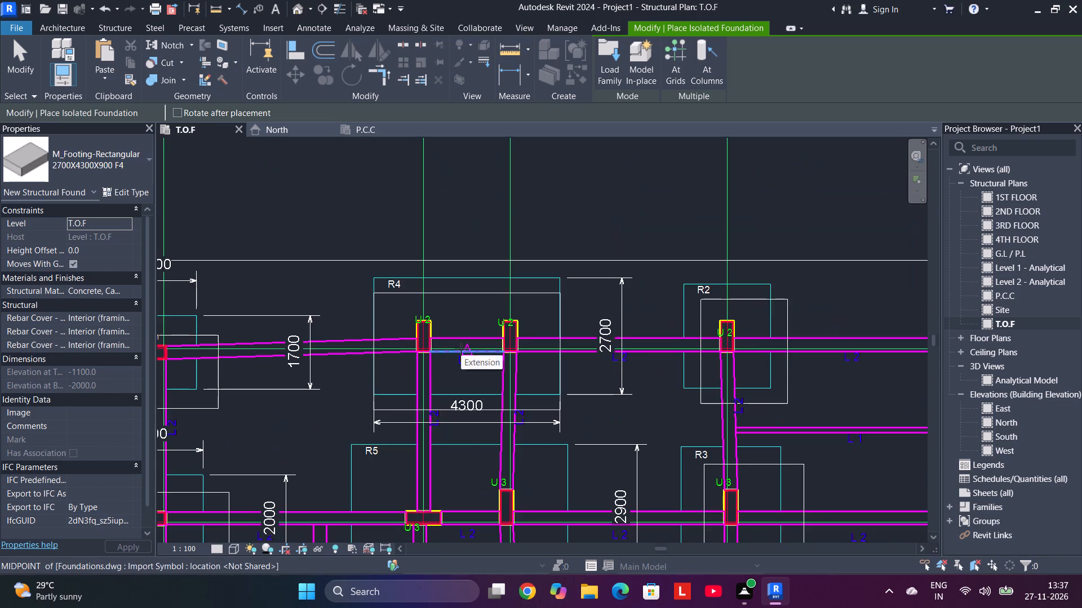
scroll(461, 349, "up", 3)
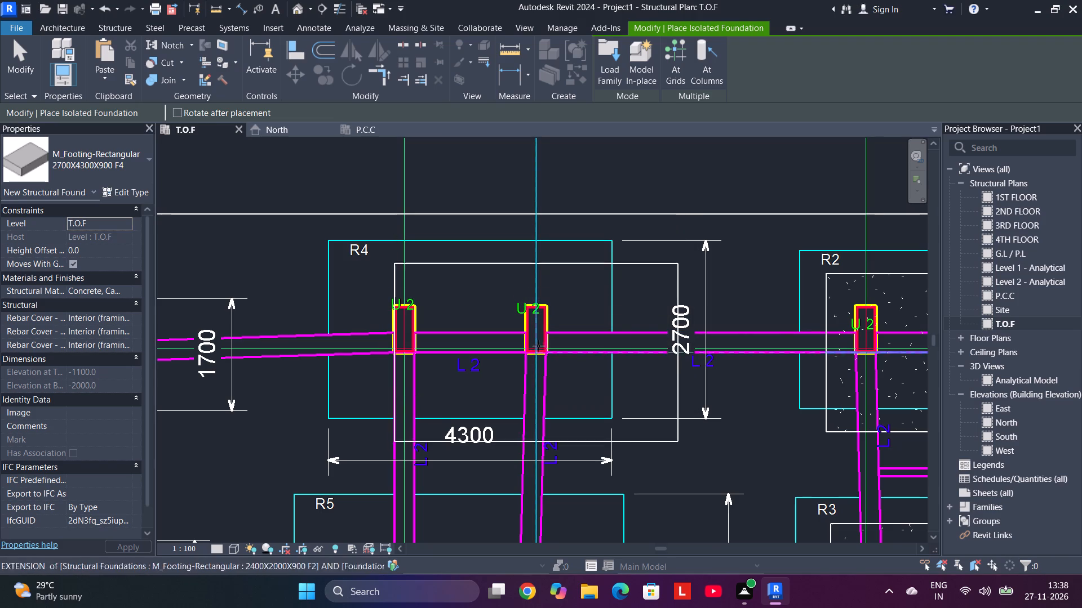
left_click(545, 305)
scroll(546, 309, "down", 3)
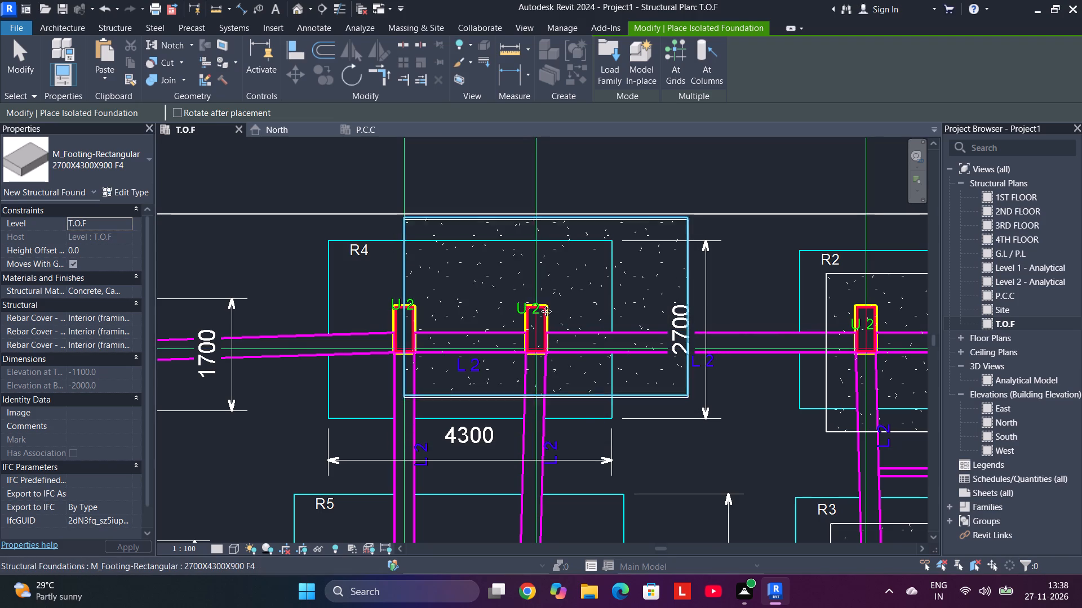
scroll(546, 311, "down", 1)
middle_click_drag(567, 394, 516, 332)
scroll(518, 345, "down", 3)
middle_click_drag(523, 384, 524, 377)
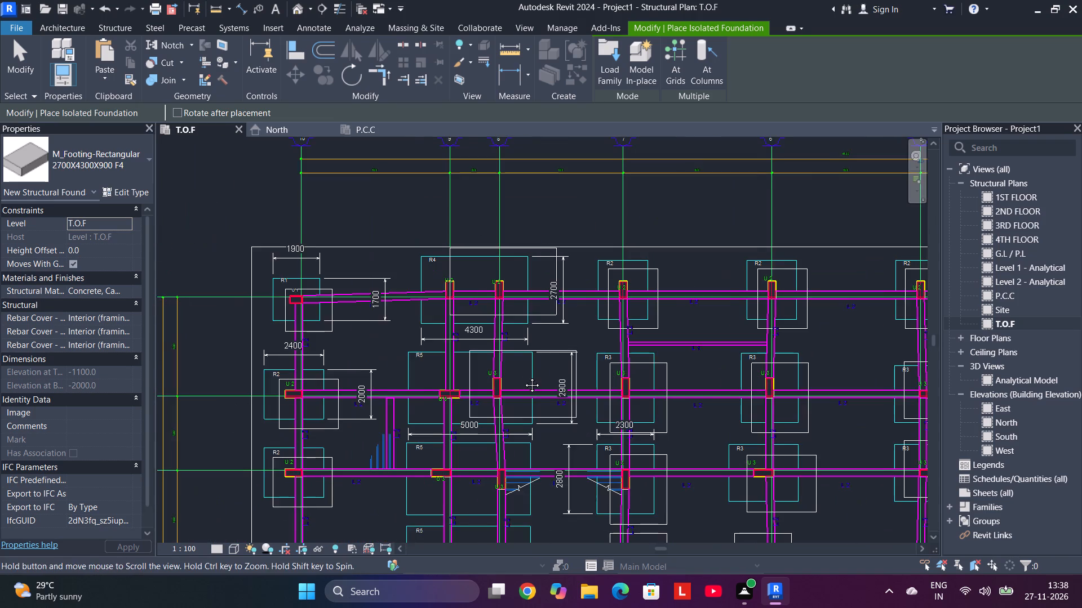
Place the horizontal F4 footing over the bottom-row R4 outline between grids 9 and 8.
middle_click_drag(524, 377, 533, 269)
middle_click_drag(501, 459, 519, 265)
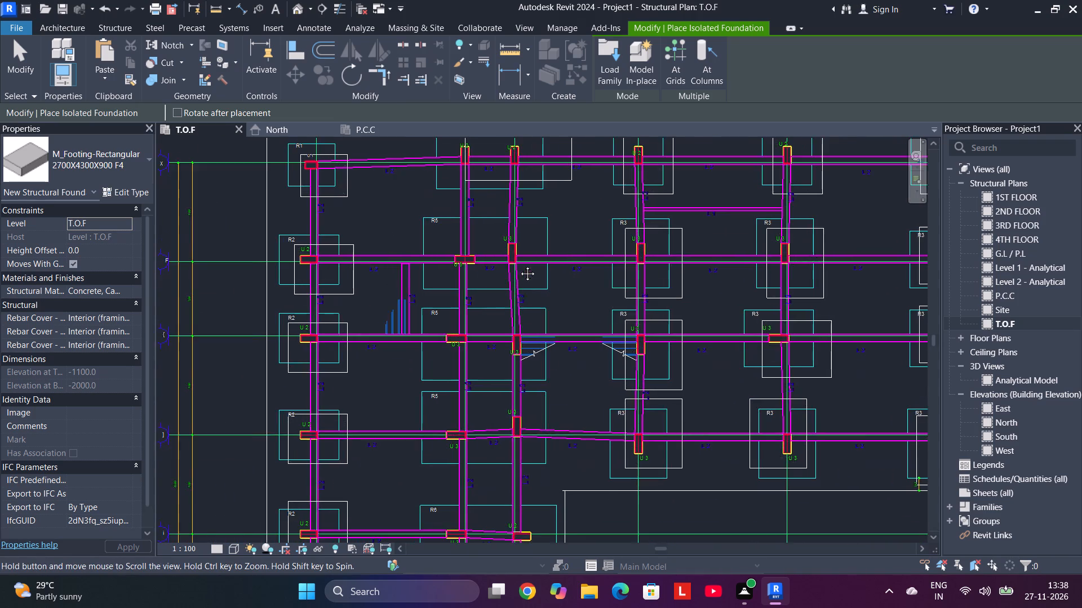
middle_click_drag(519, 265, 519, 264)
middle_click_drag(513, 410, 485, 319)
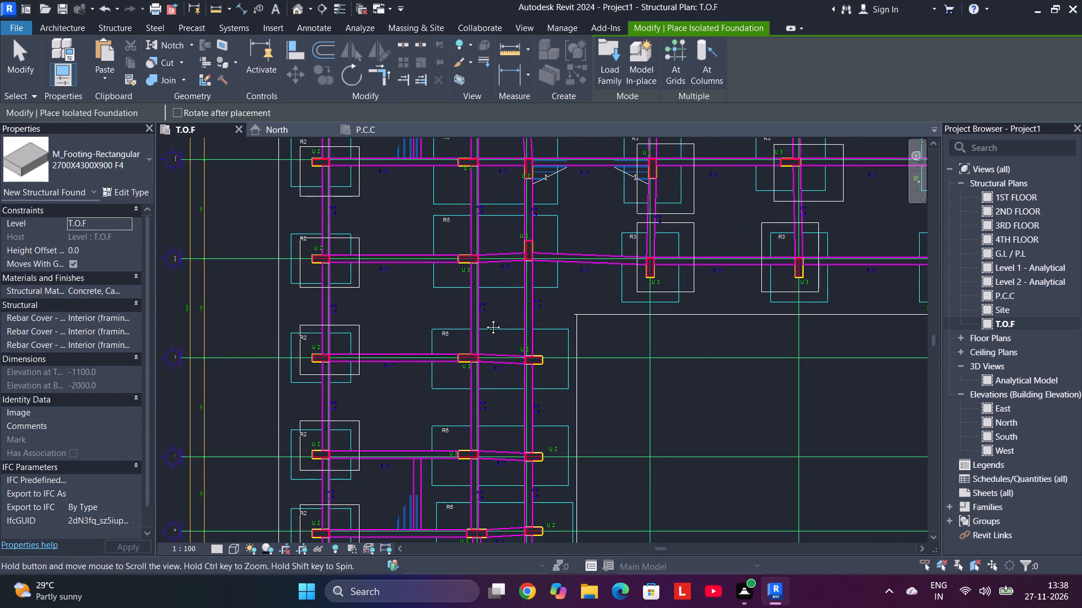
middle_click_drag(485, 319, 453, 168)
scroll(438, 394, "up", 5)
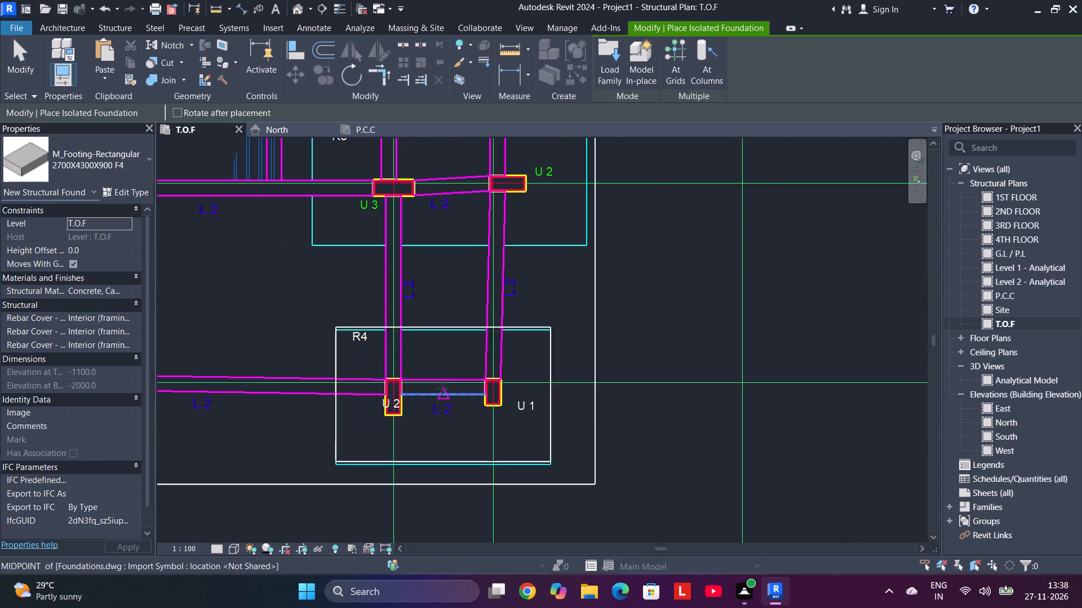
left_click(477, 377)
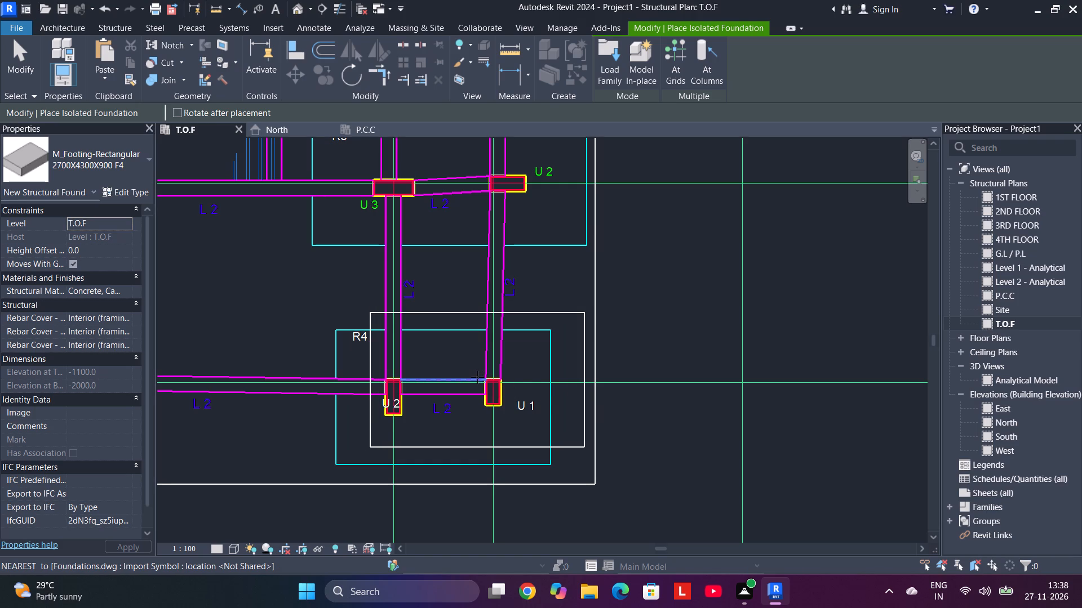
Place the F4 footing over the bottom-row R4 outline between grids 3 and 2.
scroll(698, 320, "down", 4)
middle_click_drag(700, 318, 228, 355)
middle_click_drag(635, 340, 600, 345)
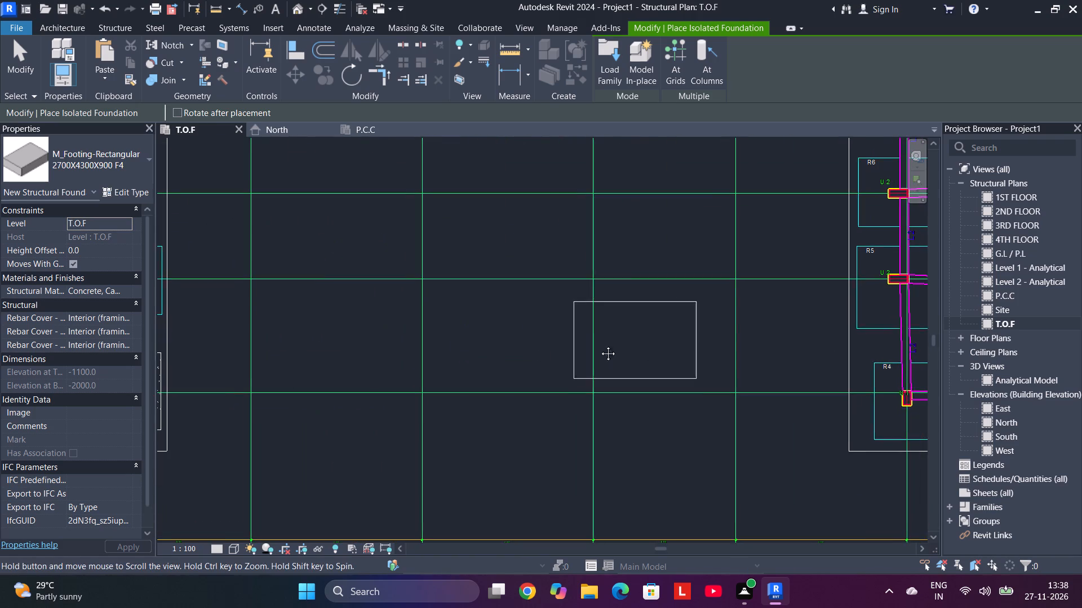
middle_click_drag(600, 345, 251, 388)
scroll(579, 443, "up", 5)
scroll(527, 428, "up", 3)
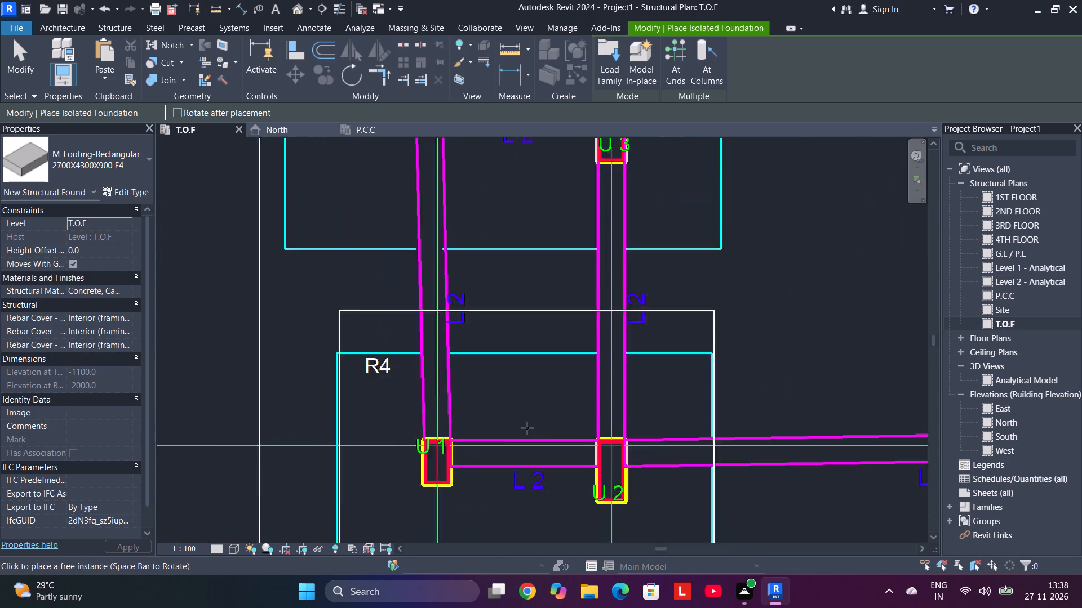
scroll(527, 428, "up", 1)
scroll(529, 430, "down", 2)
middle_click_drag(529, 430, 520, 346)
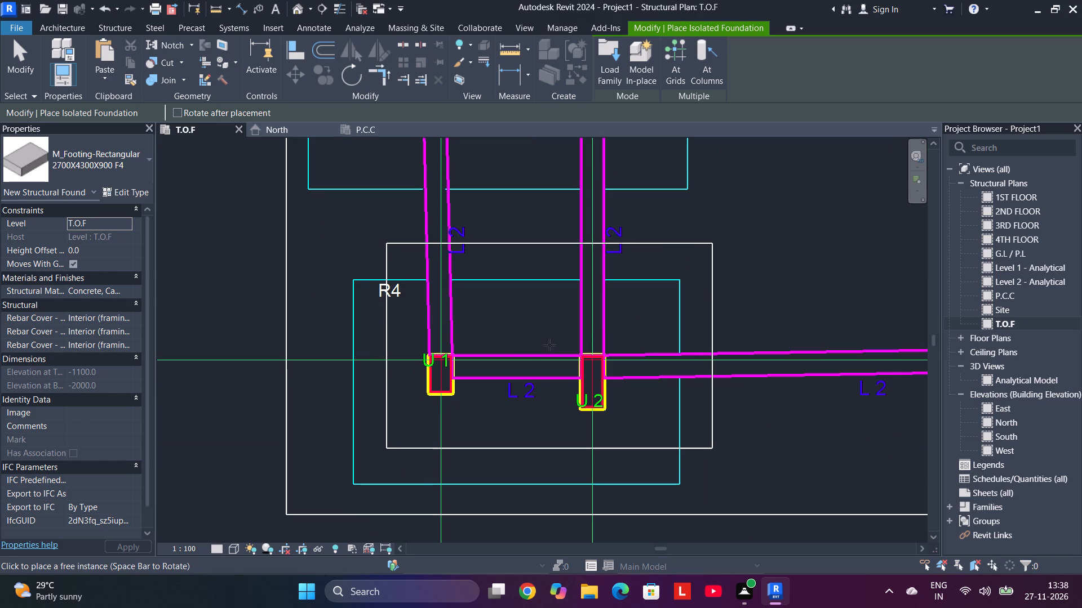
left_click(560, 354)
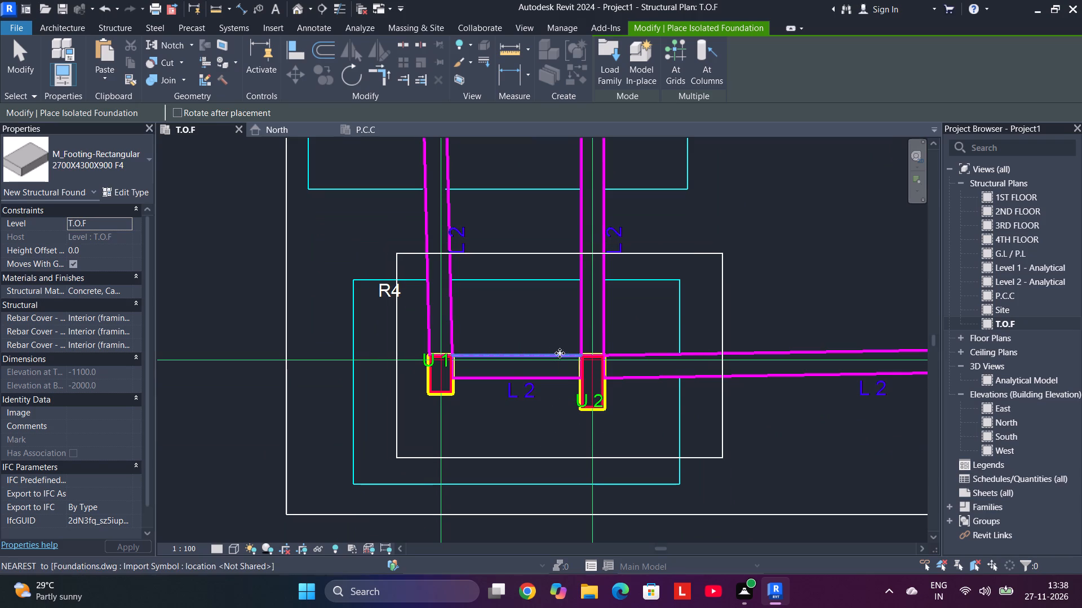
Place the F4 footing over the two R4 outlines between grids 3 and 2, on grid F first and then on grid X.
middle_click_drag(575, 294, 546, 512)
scroll(547, 505, "down", 1)
scroll(535, 419, "down", 5)
middle_click_drag(545, 311, 516, 491)
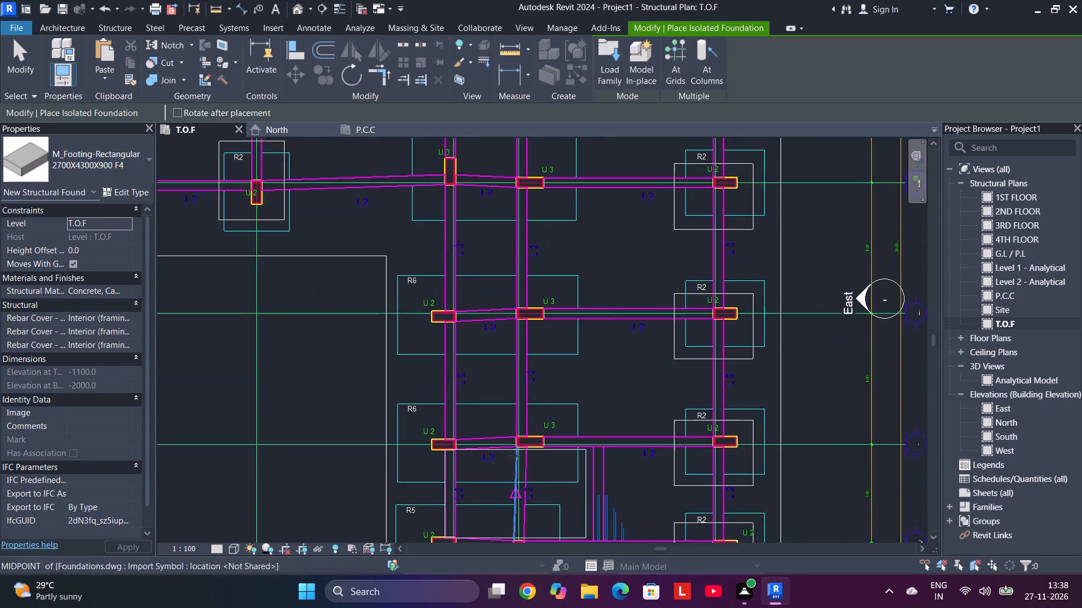
middle_click_drag(493, 290, 478, 482)
scroll(487, 355, "up", 1)
middle_click_drag(496, 325, 487, 459)
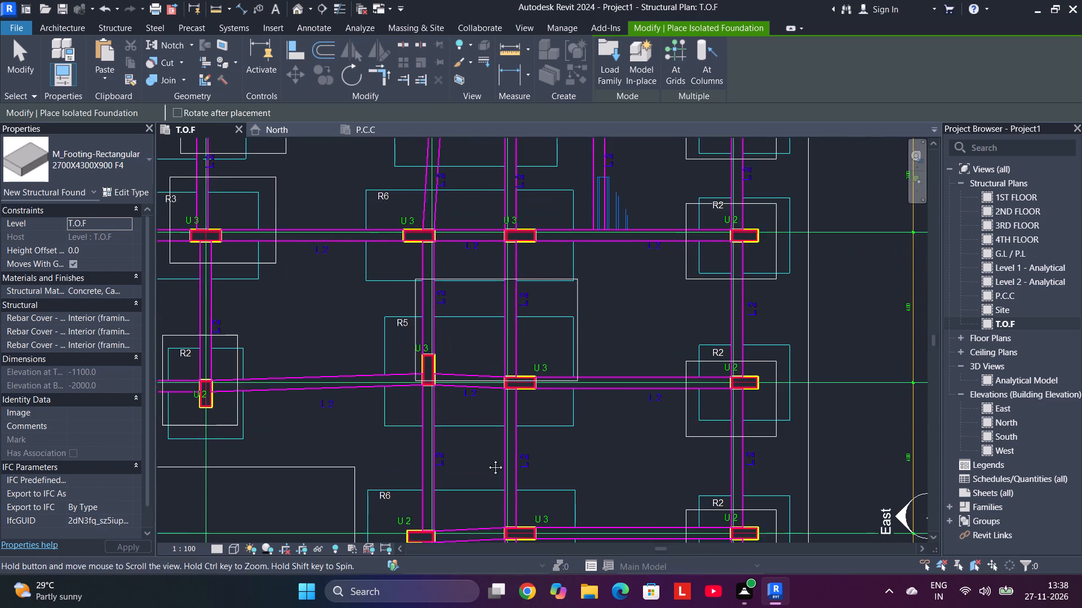
middle_click_drag(487, 459, 478, 534)
middle_click_drag(465, 313, 472, 423)
scroll(473, 422, "up", 4)
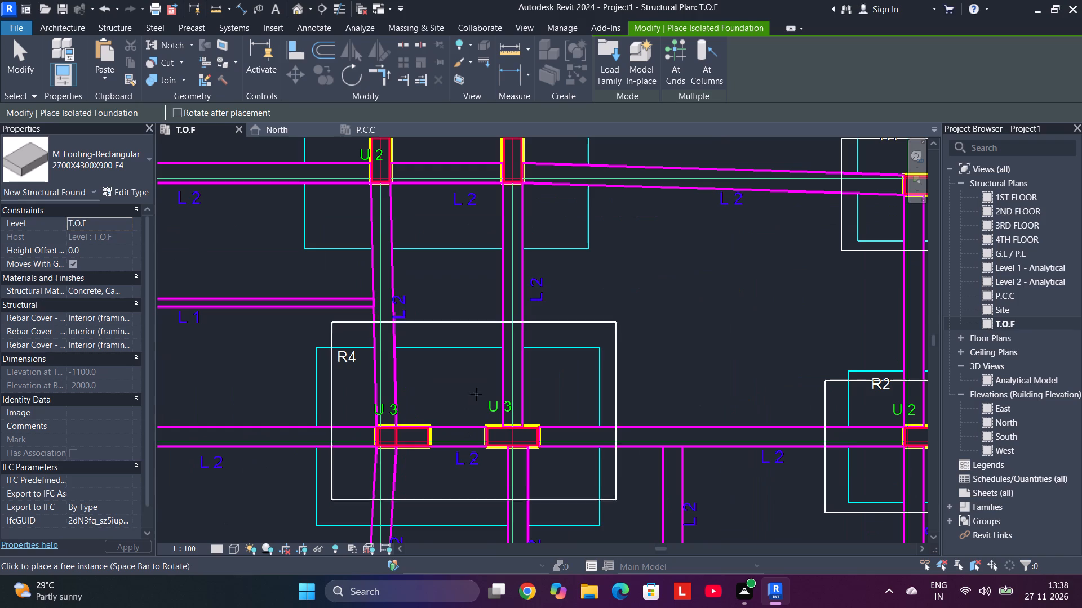
left_click(486, 423)
middle_click_drag(490, 336, 487, 566)
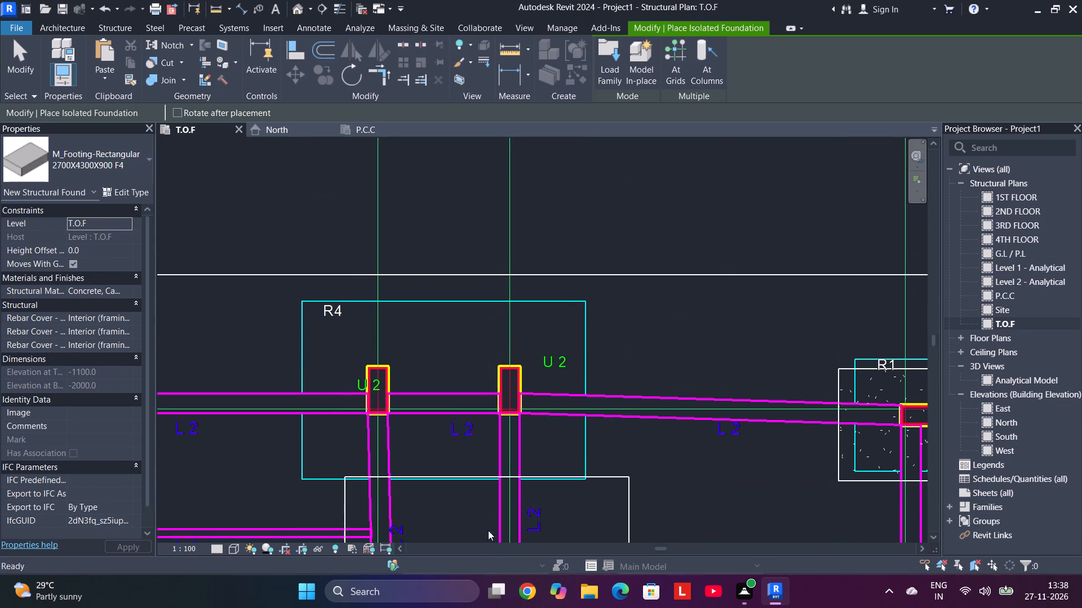
left_click(502, 370)
Choose the 5000X2900X900 F5 footing type, rotate it to horizontal, and place it over the R5 outline on grid F between grids 9 and 8.
scroll(502, 370, "down", 7)
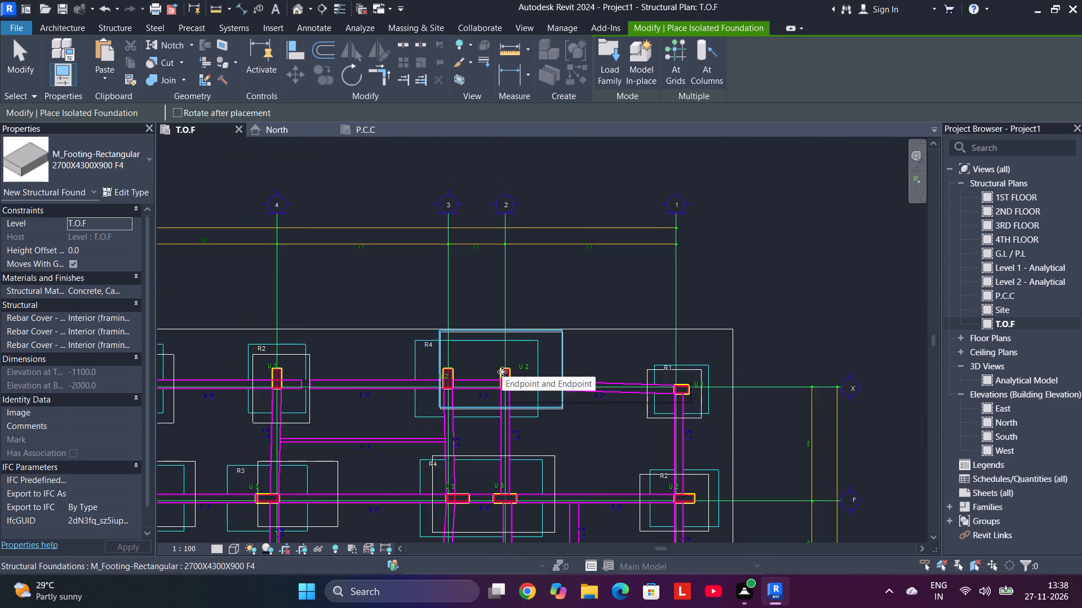
middle_click_drag(502, 372, 547, 390)
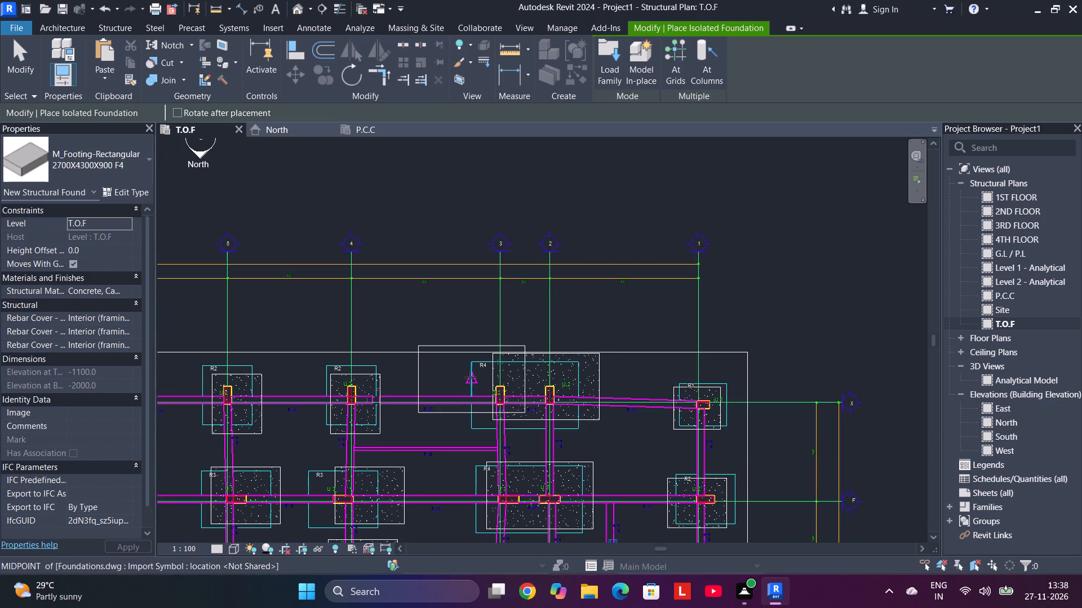
scroll(470, 377, "down", 2)
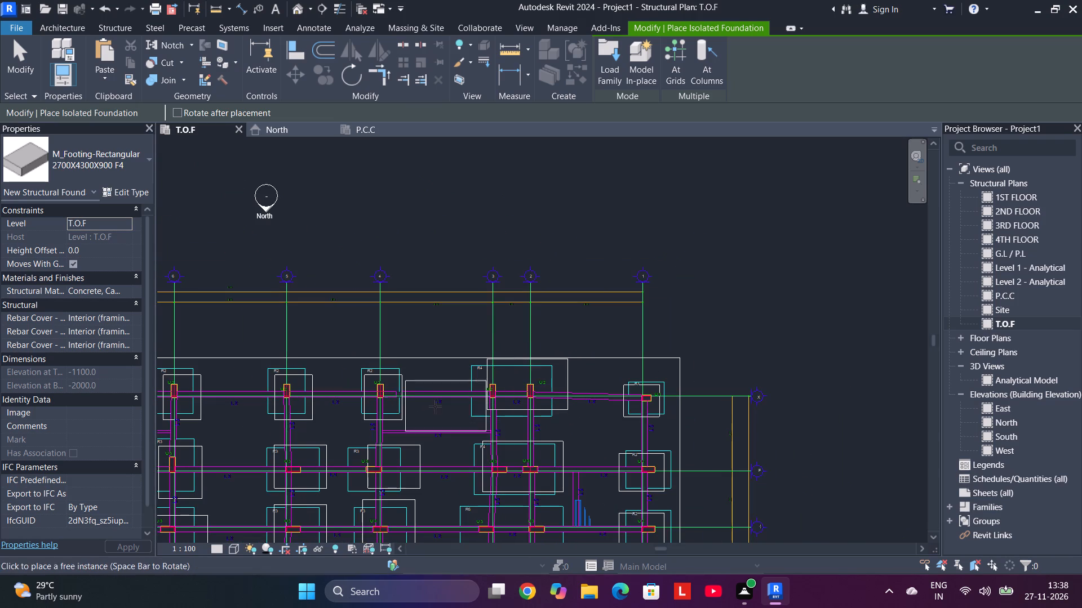
middle_click_drag(220, 334, 221, 334)
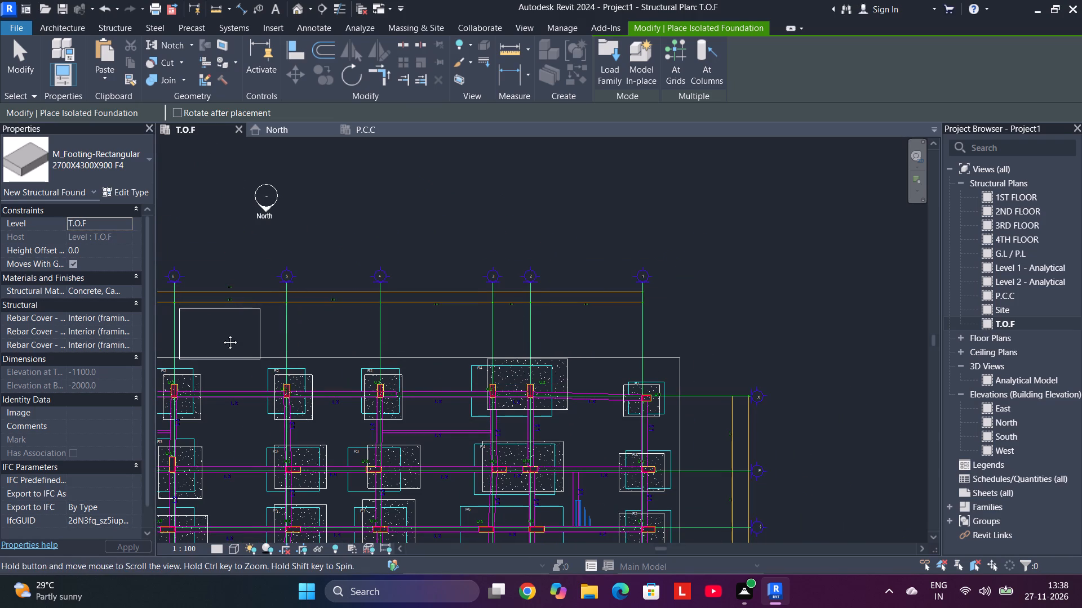
middle_click_drag(221, 334, 437, 348)
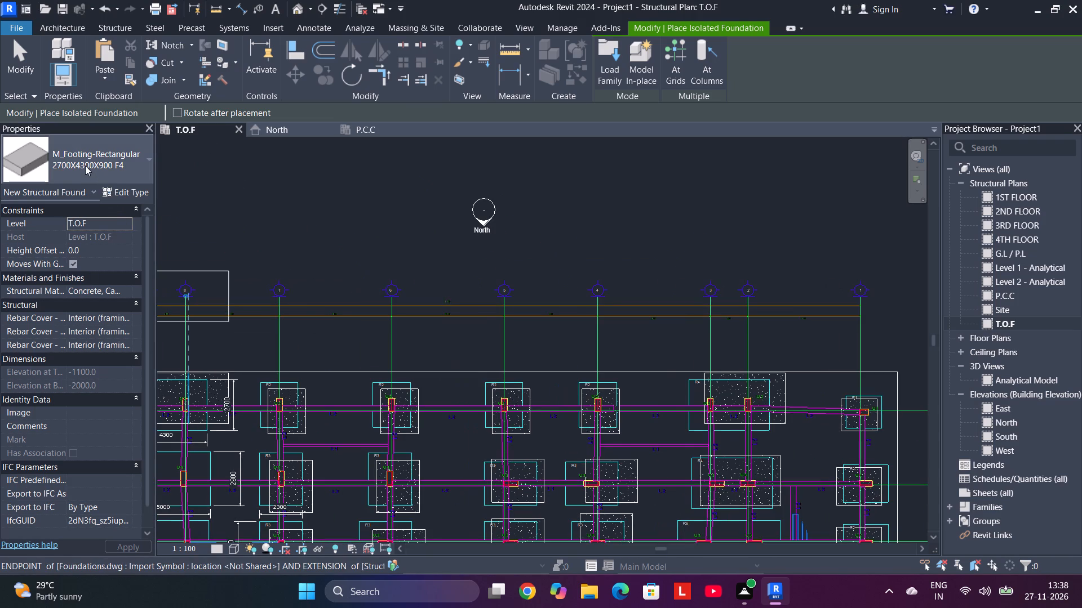
left_click(85, 166)
left_click(99, 337)
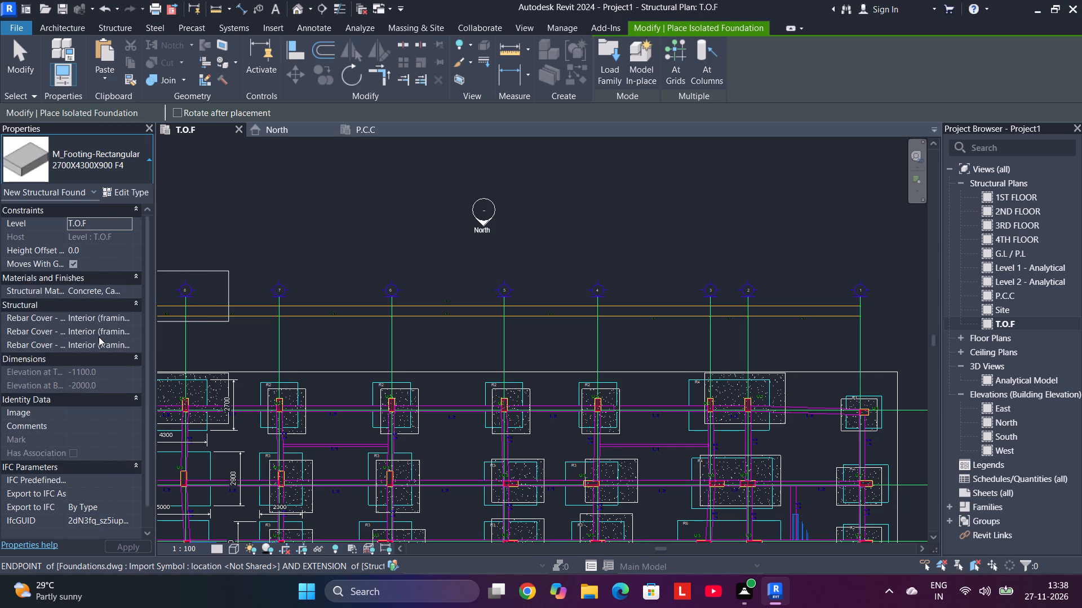
middle_click_drag(617, 461, 853, 414)
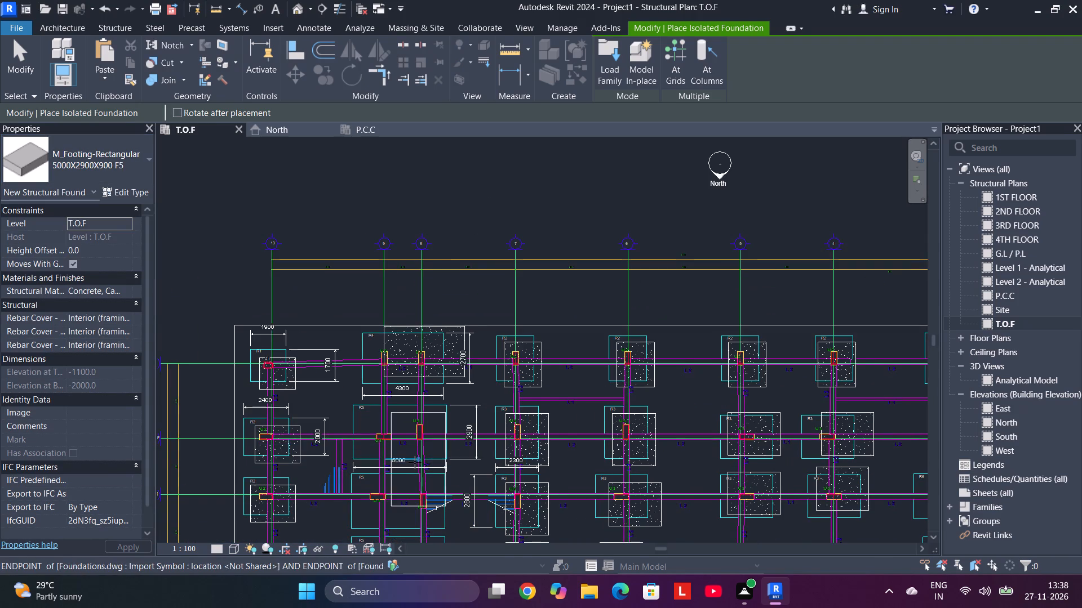
key("space")
key("space")
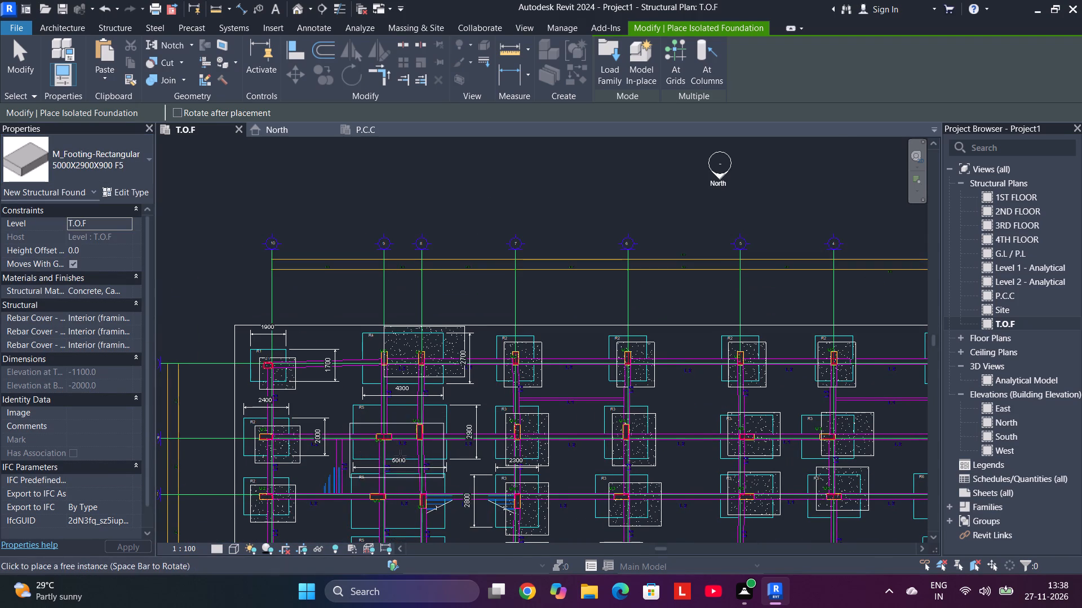
middle_click_drag(419, 498, 447, 427)
scroll(431, 461, "up", 1)
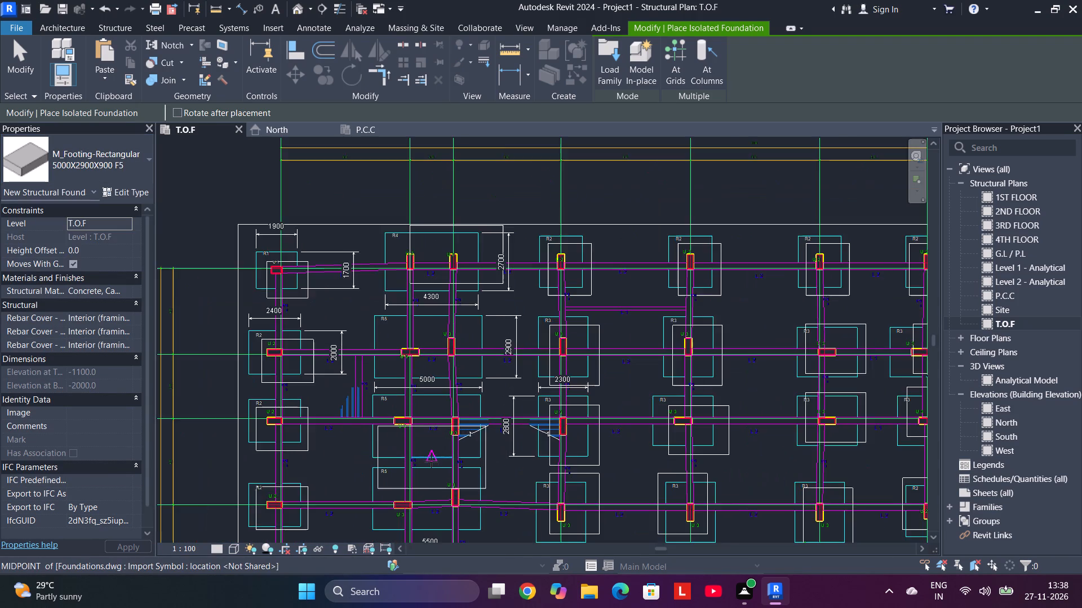
scroll(431, 461, "up", 4)
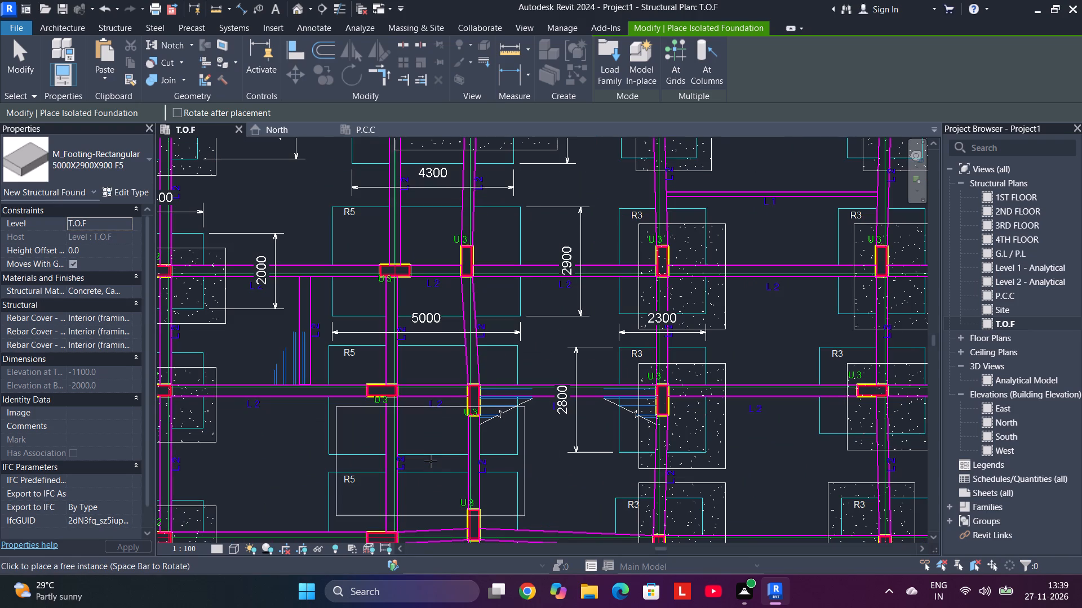
scroll(431, 461, "up", 1)
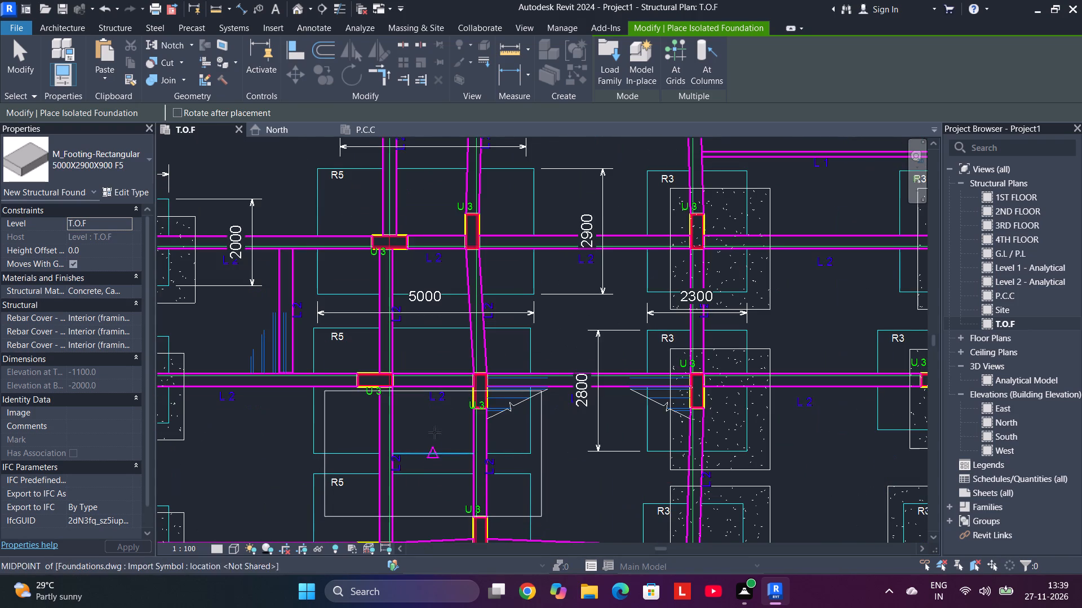
middle_click_drag(434, 426, 428, 457)
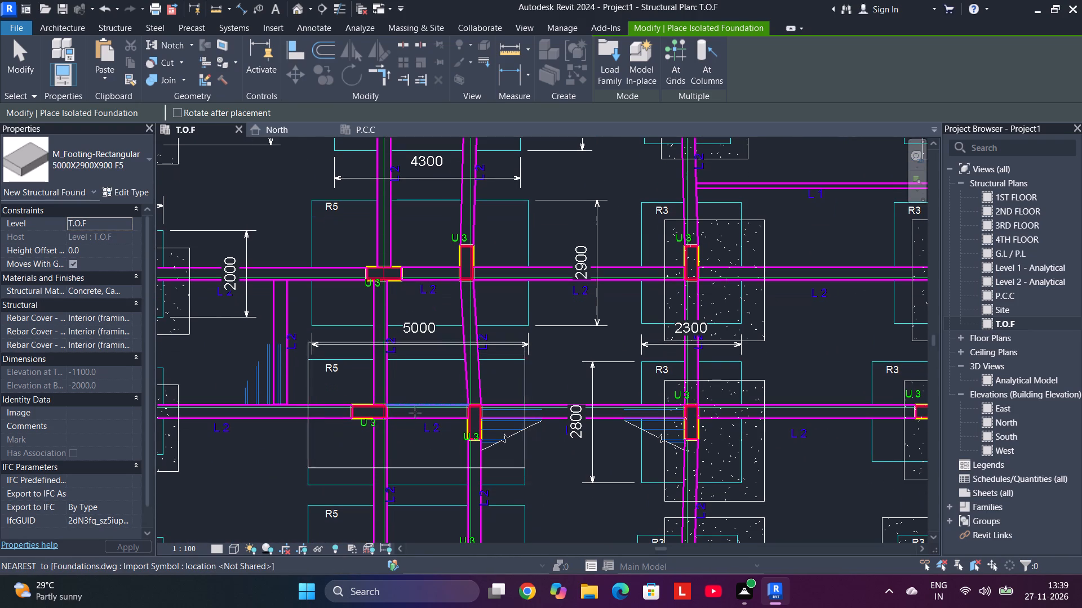
middle_click_drag(453, 333, 443, 417)
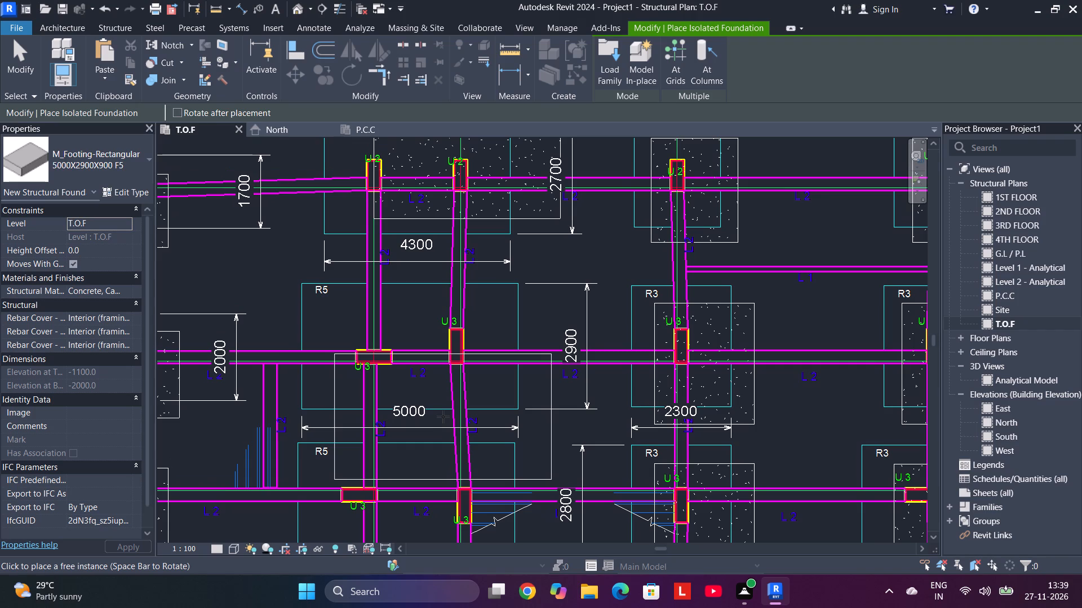
middle_click_drag(425, 335, 422, 426)
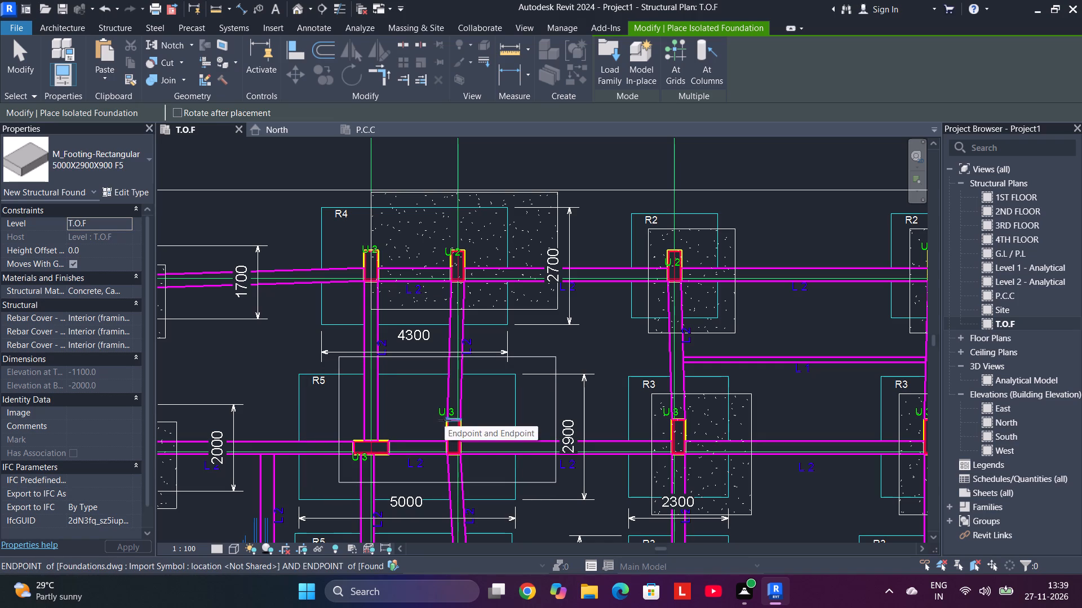
left_click(445, 420)
Place the F5 footing over the third-row and fourth-row R5 outlines between grids 9 and 8.
middle_click_drag(449, 466, 491, 309)
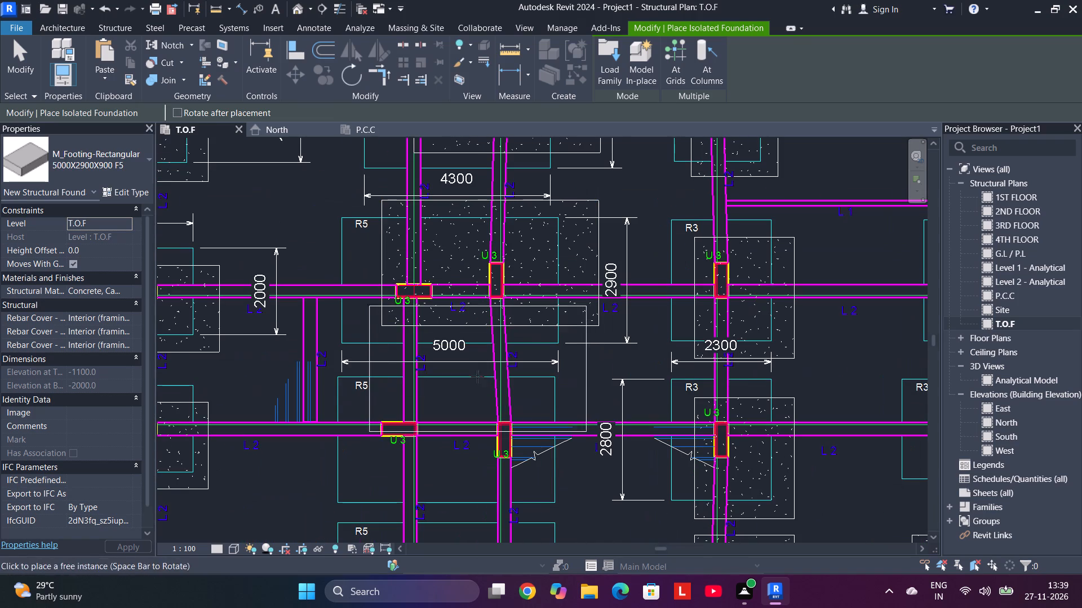
left_click(489, 422)
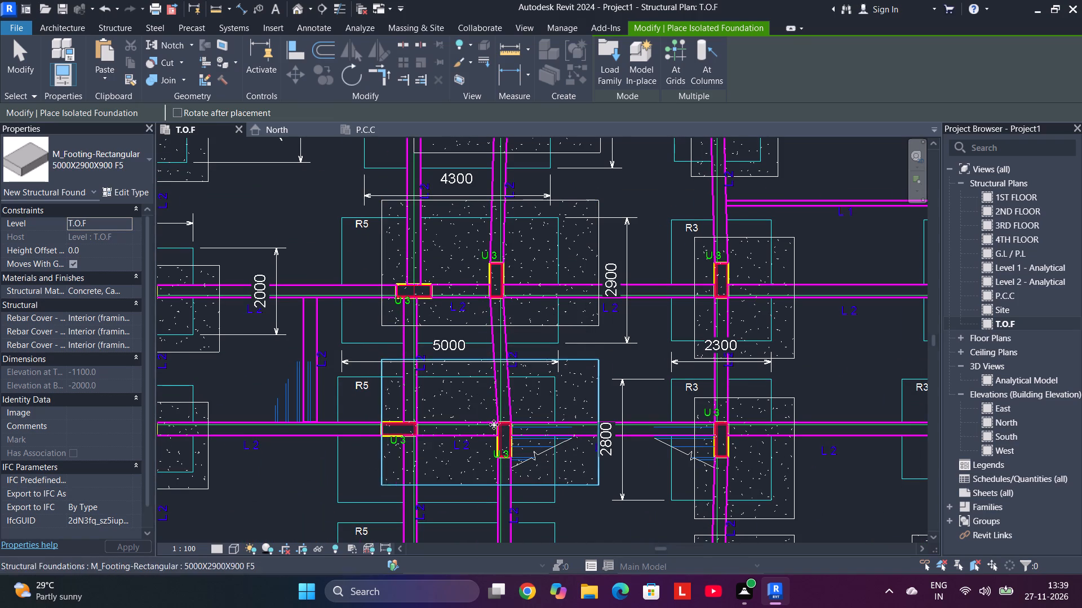
middle_click_drag(564, 456, 581, 295)
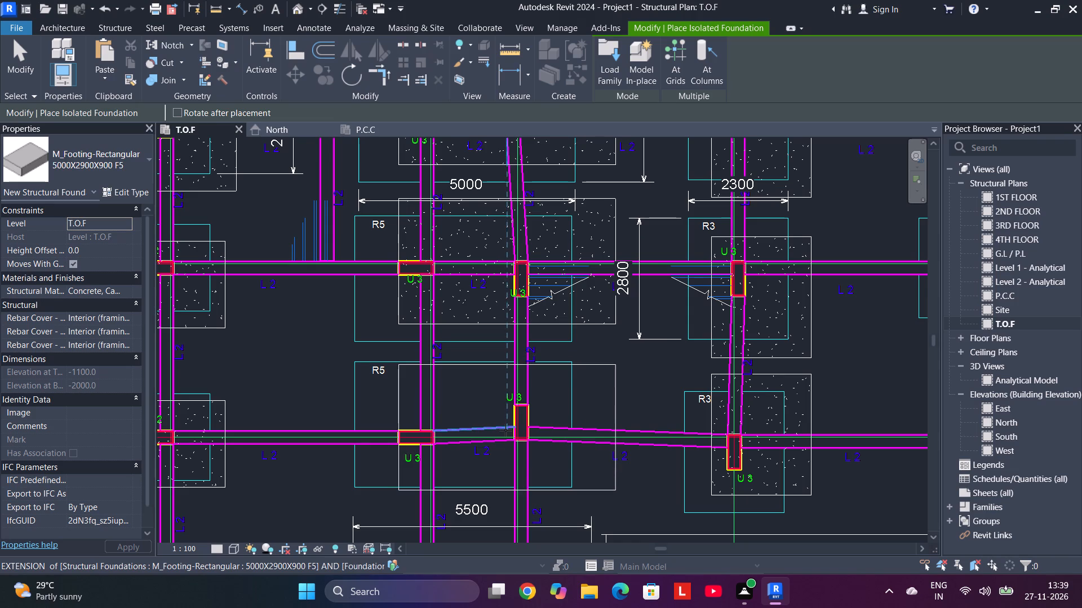
left_click(508, 445)
Place the F5 footing over the fourth-row R5 outline between grids 3 and 2.
scroll(509, 440, "down", 1)
middle_click_drag(511, 441, 524, 270)
scroll(502, 399, "down", 1)
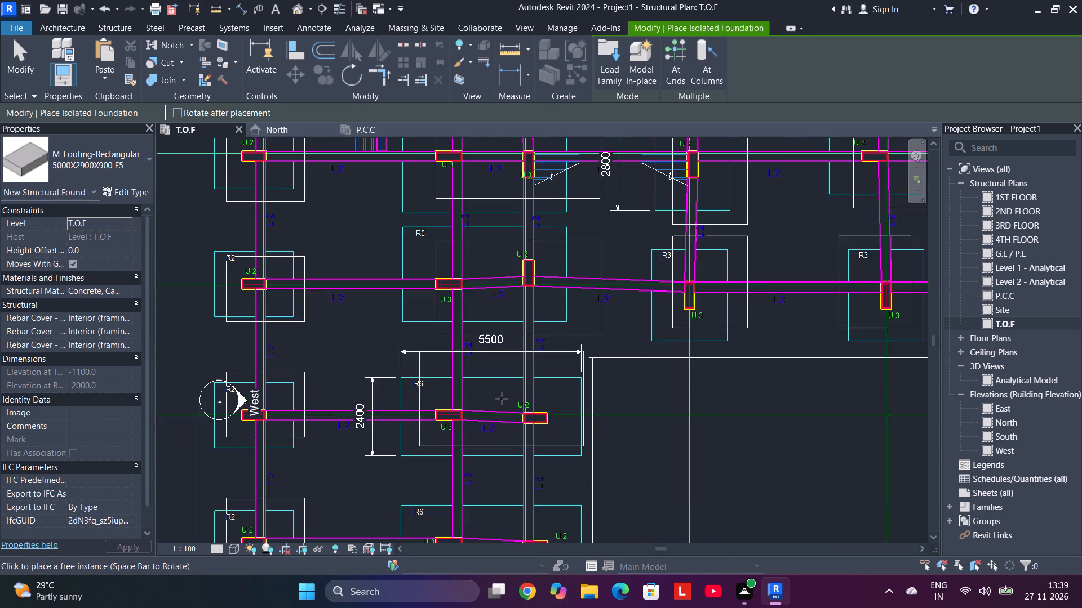
scroll(502, 399, "down", 2)
middle_click_drag(501, 399, 487, 327)
middle_click_drag(486, 436, 490, 395)
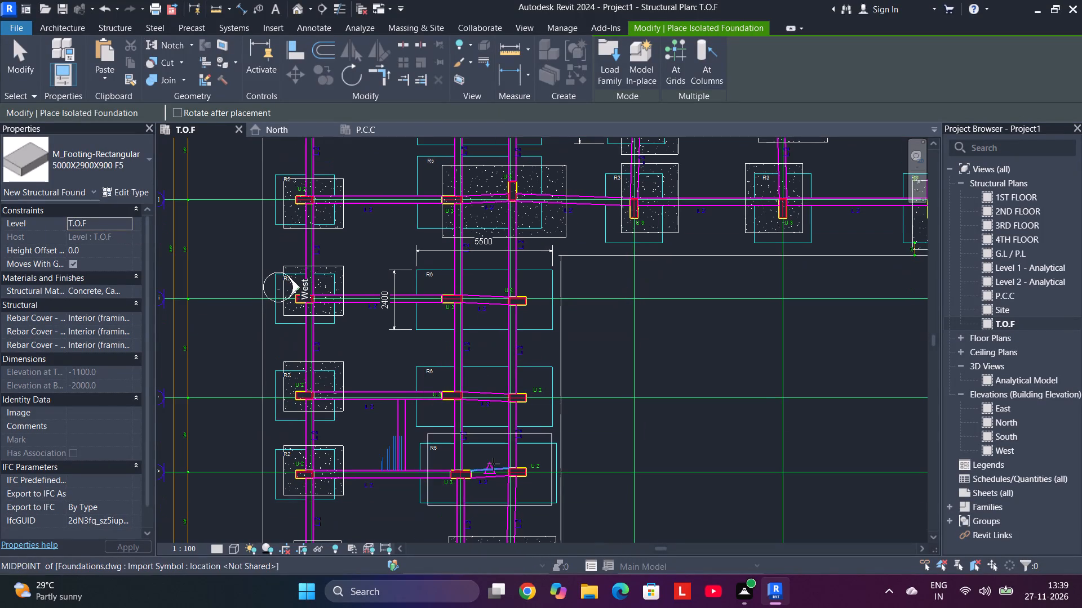
middle_click_drag(669, 333, 307, 394)
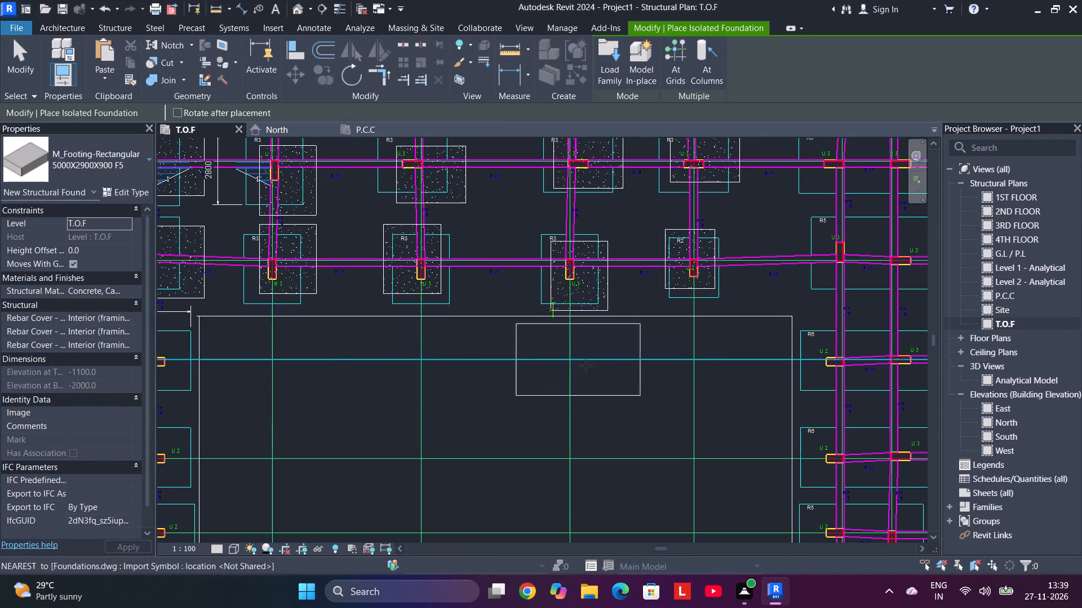
middle_click_drag(588, 367, 286, 456)
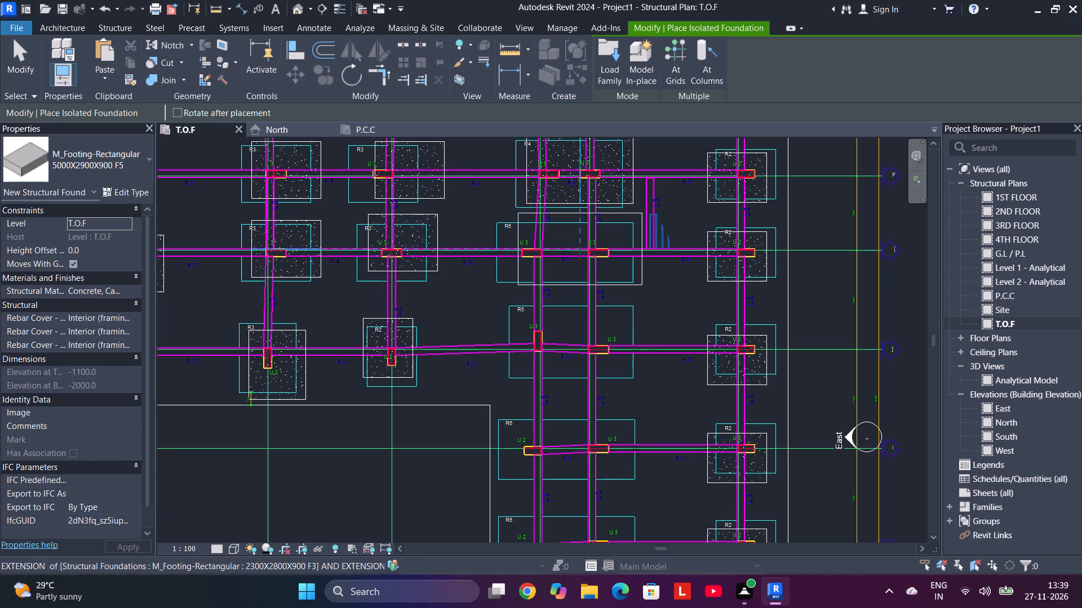
middle_click_drag(575, 270, 552, 292)
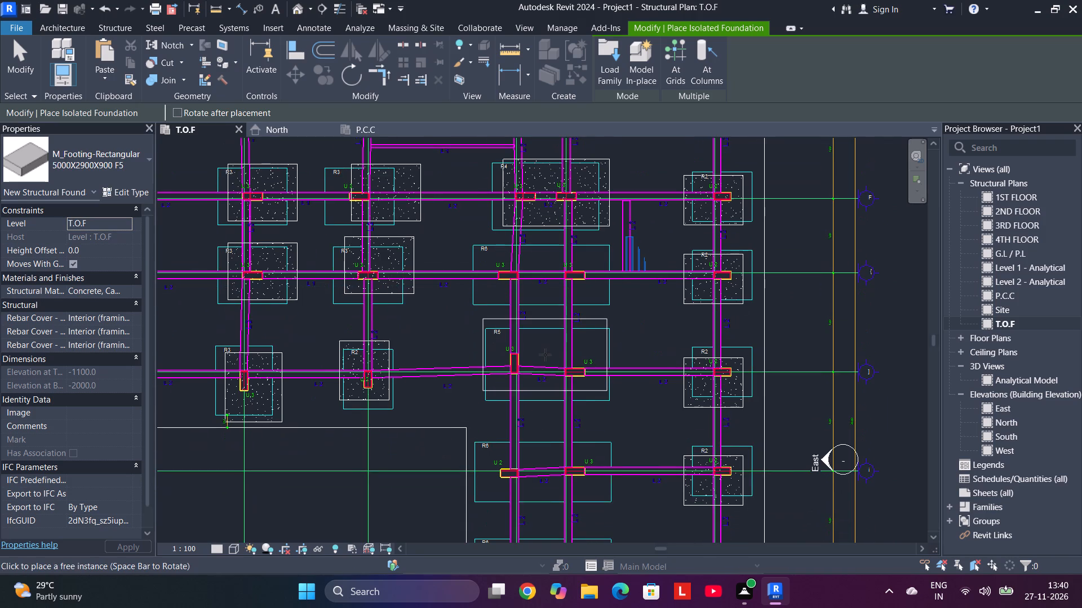
scroll(545, 355, "up", 4)
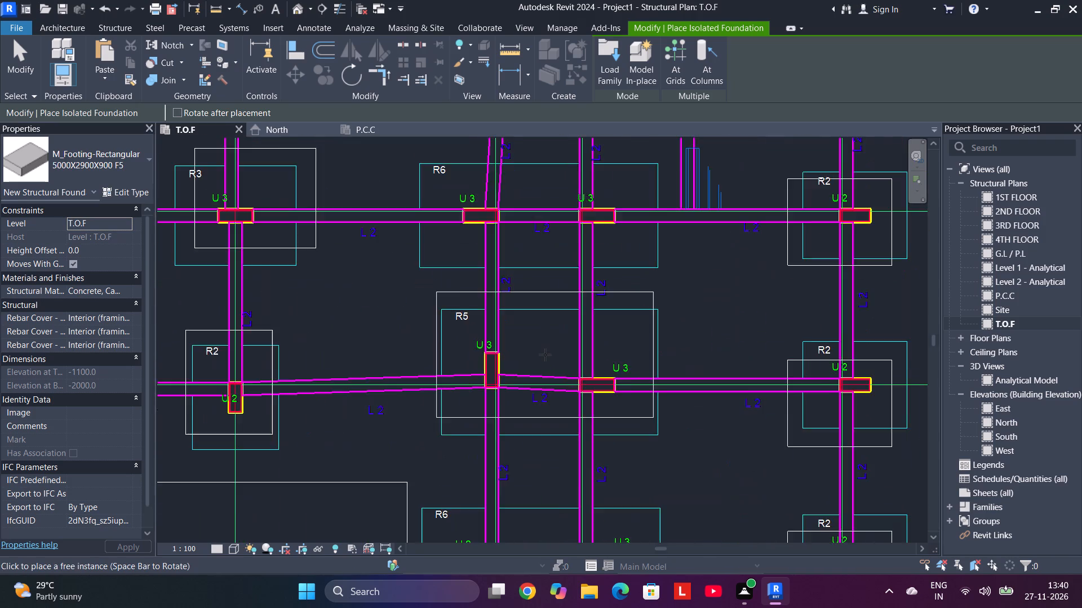
scroll(545, 355, "down", 2)
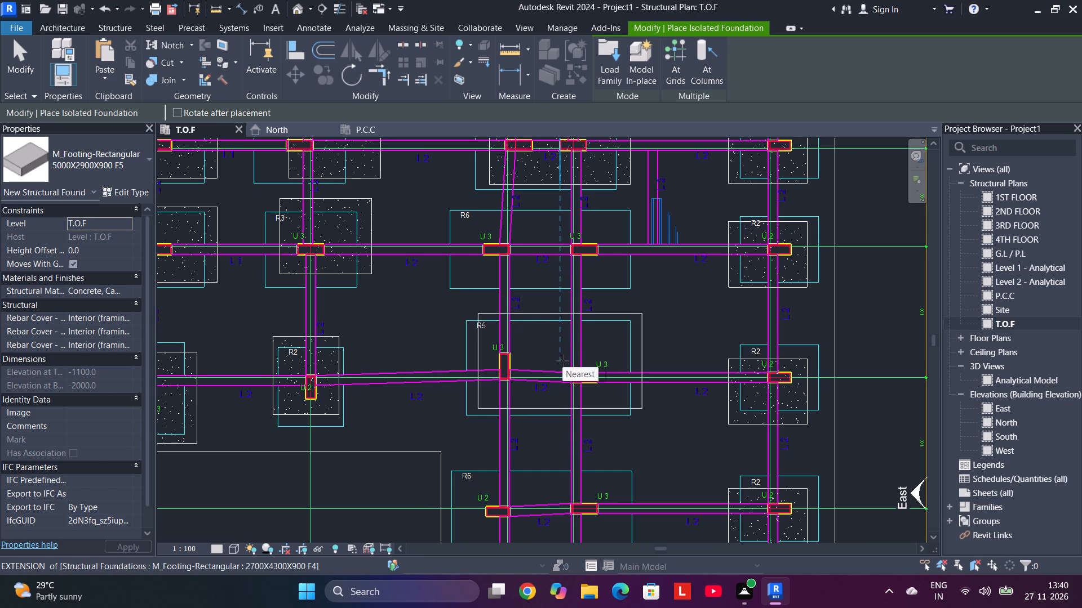
left_click(562, 361)
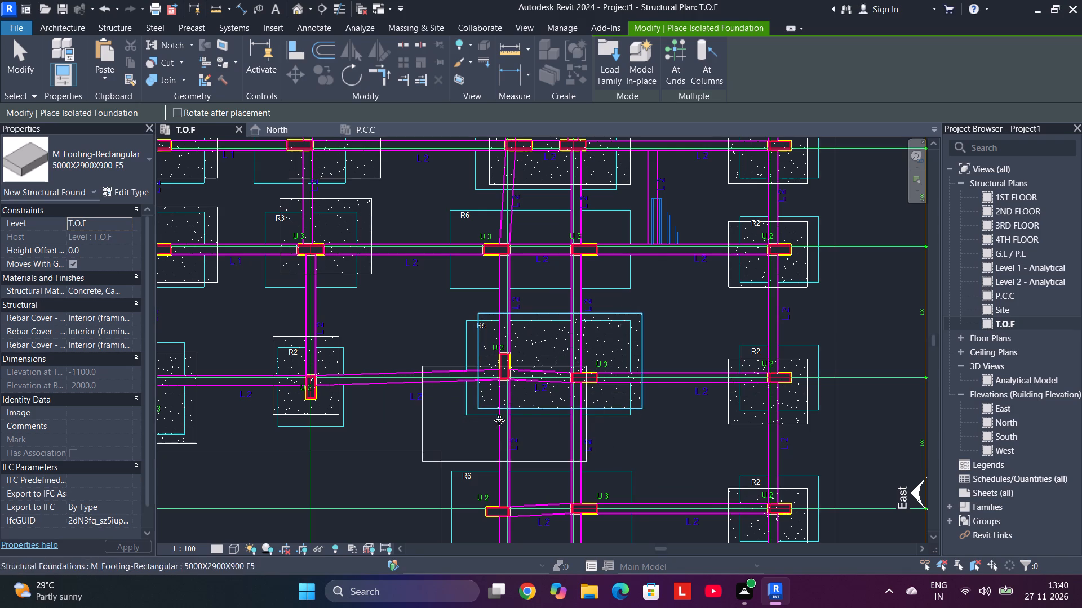
Place the F5 footing over the lower R5 outline between grids 3 and 2, just above the bottom-row R4.
middle_click_drag(592, 428, 582, 267)
middle_click_drag(530, 416, 541, 276)
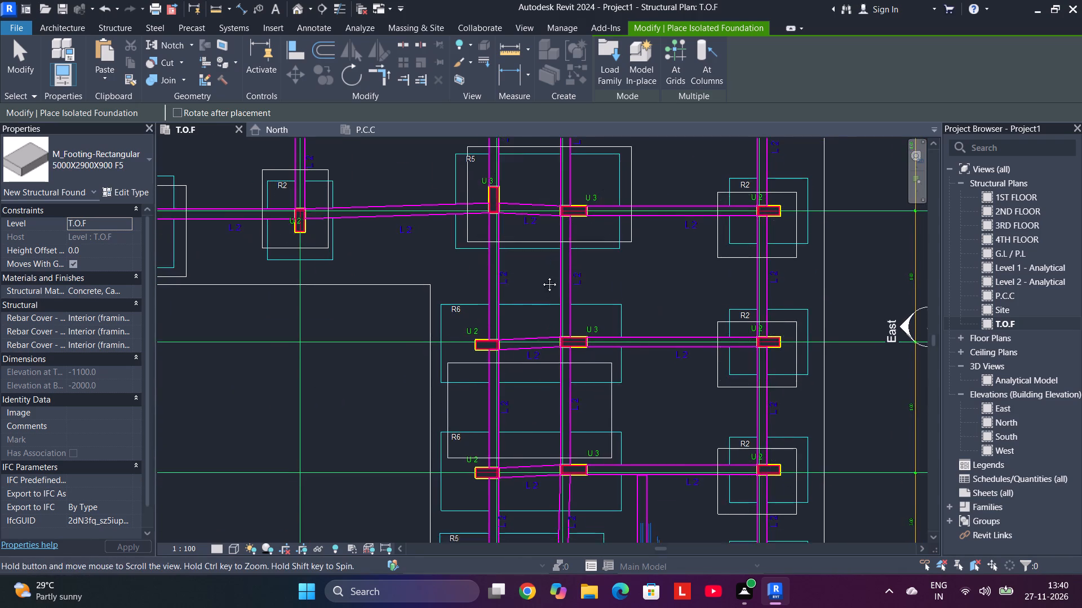
middle_click_drag(541, 276, 543, 258)
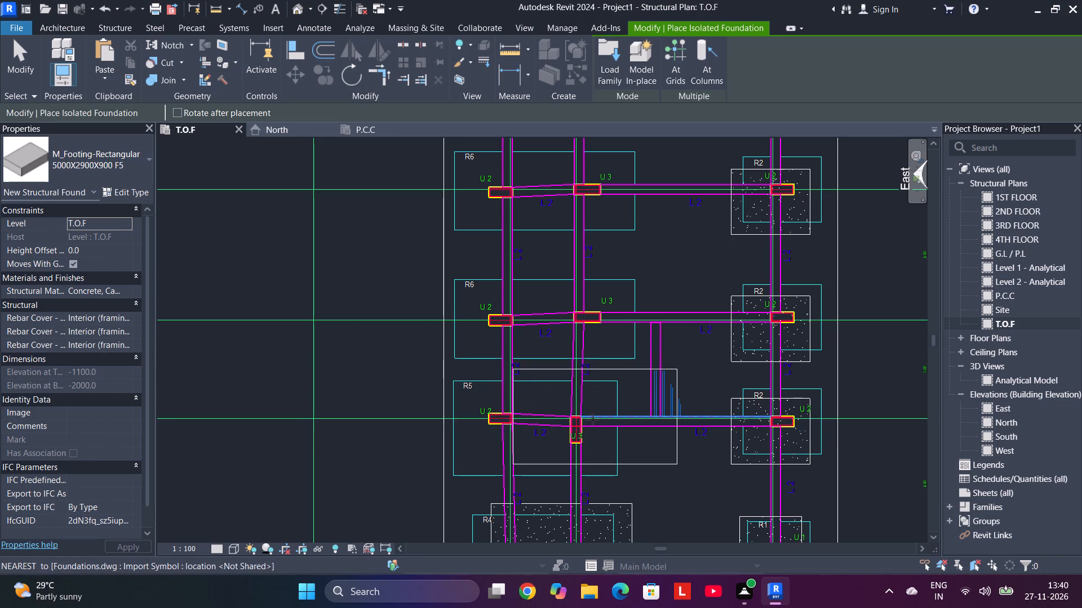
left_click(556, 410)
Choose the 5500X2400X900 F6 footing type, rotate it to horizontal, and place it over the uppermost R6 outline between grids 9 and 8.
scroll(565, 418, "down", 3)
middle_click_drag(565, 418, 562, 362)
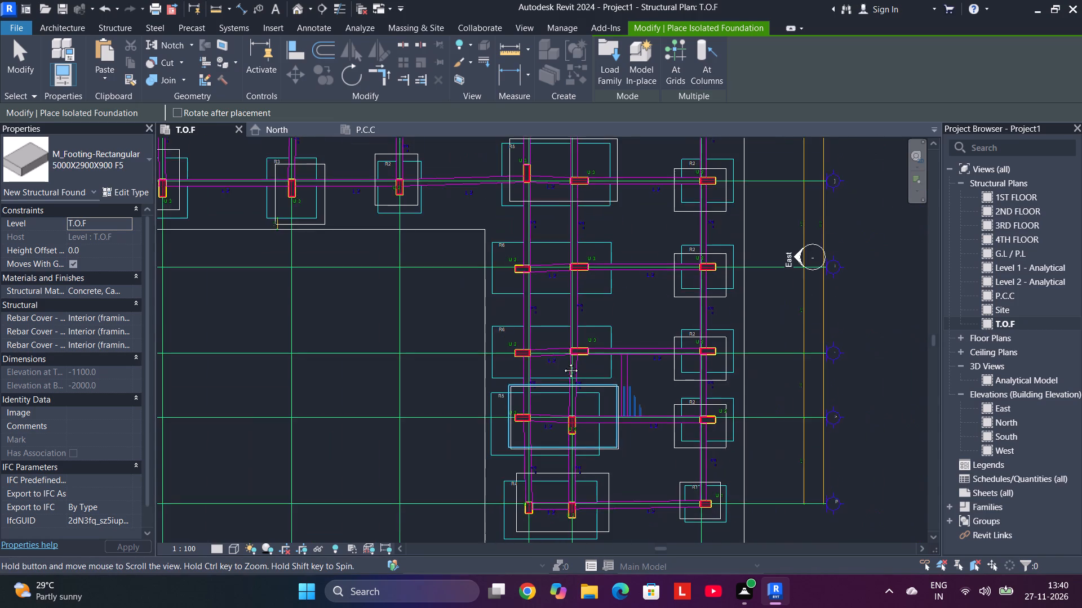
middle_click_drag(562, 362, 562, 491)
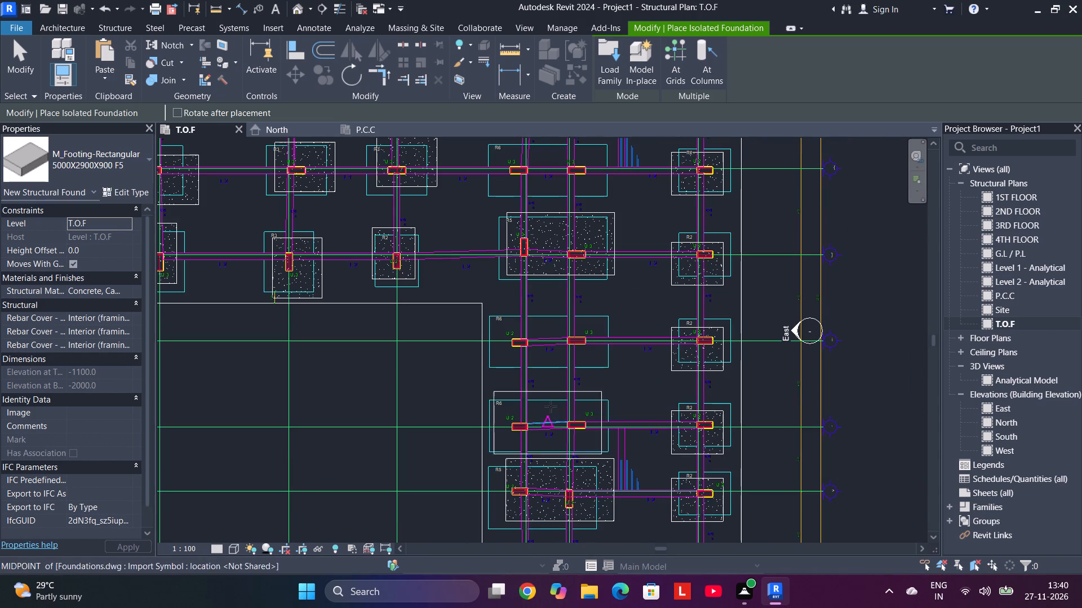
middle_click_drag(410, 369, 674, 418)
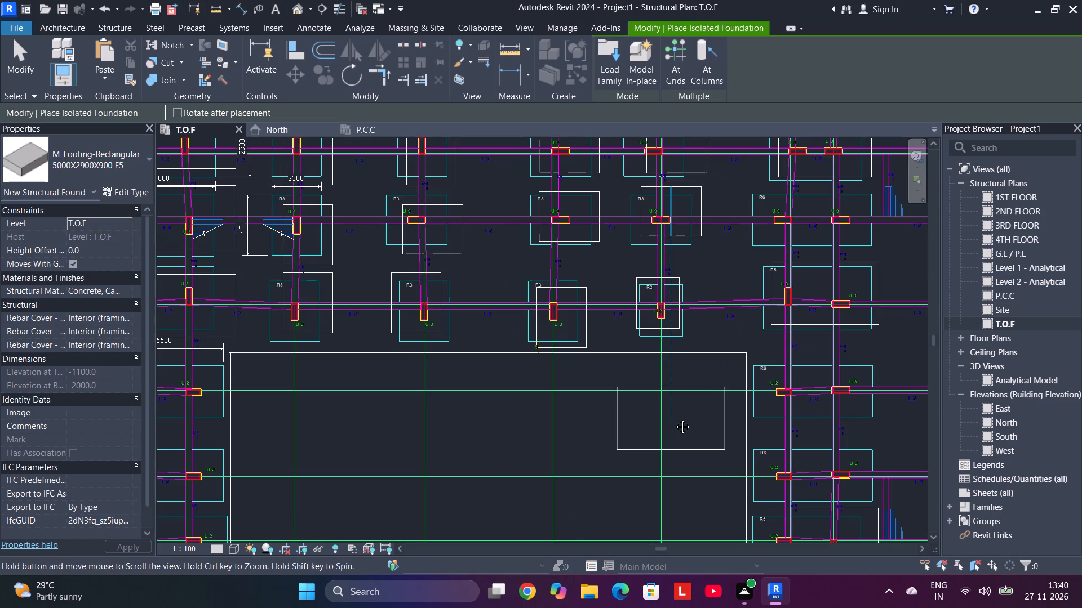
middle_click_drag(674, 418, 870, 421)
scroll(872, 422, "up", 1)
middle_click_drag(389, 385, 489, 360)
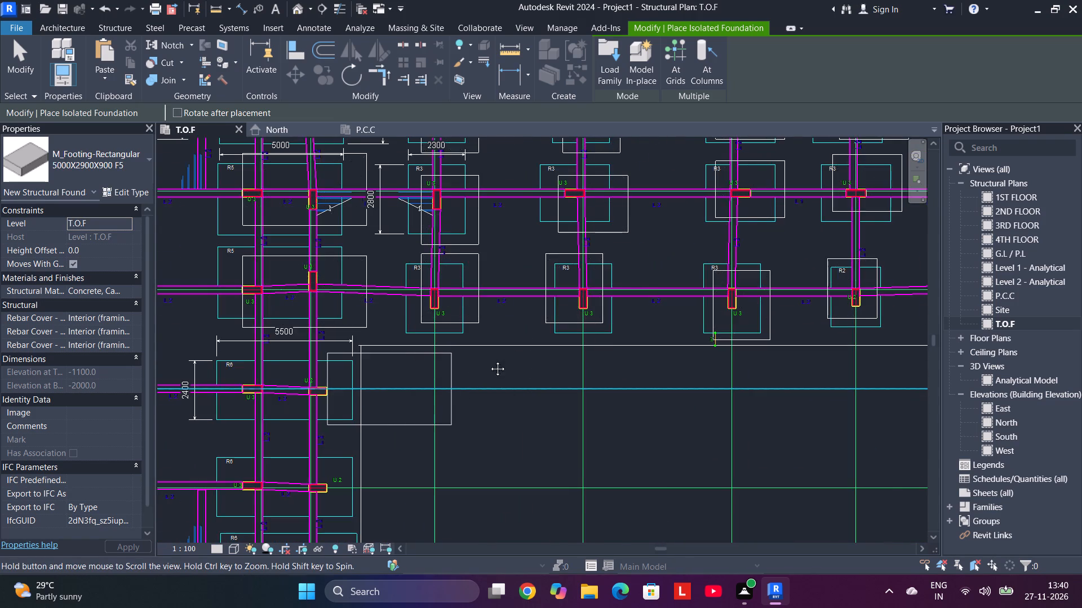
middle_click_drag(489, 360, 540, 354)
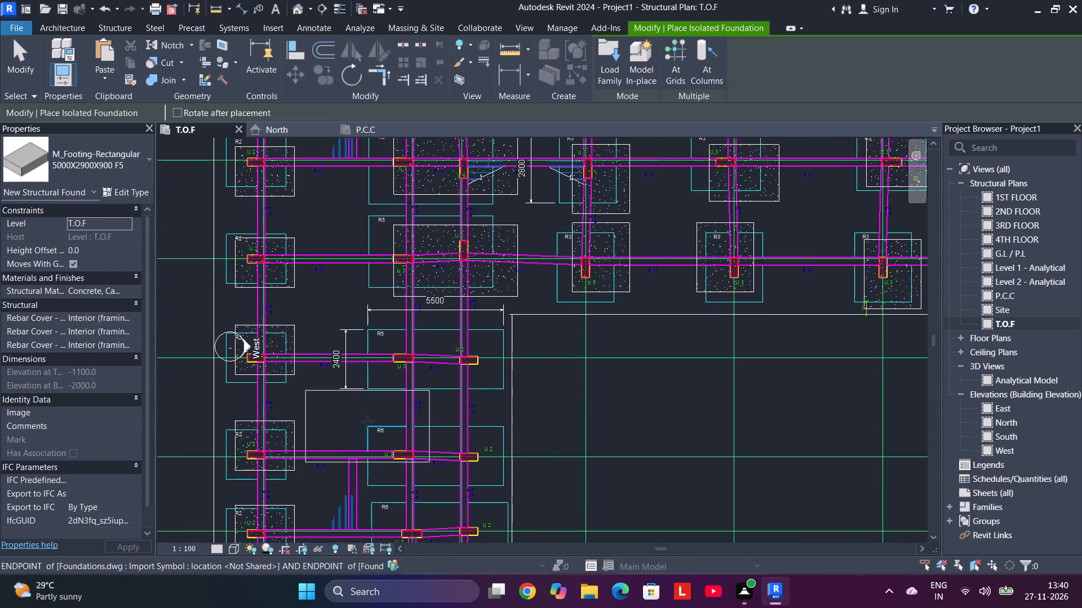
left_click(114, 160)
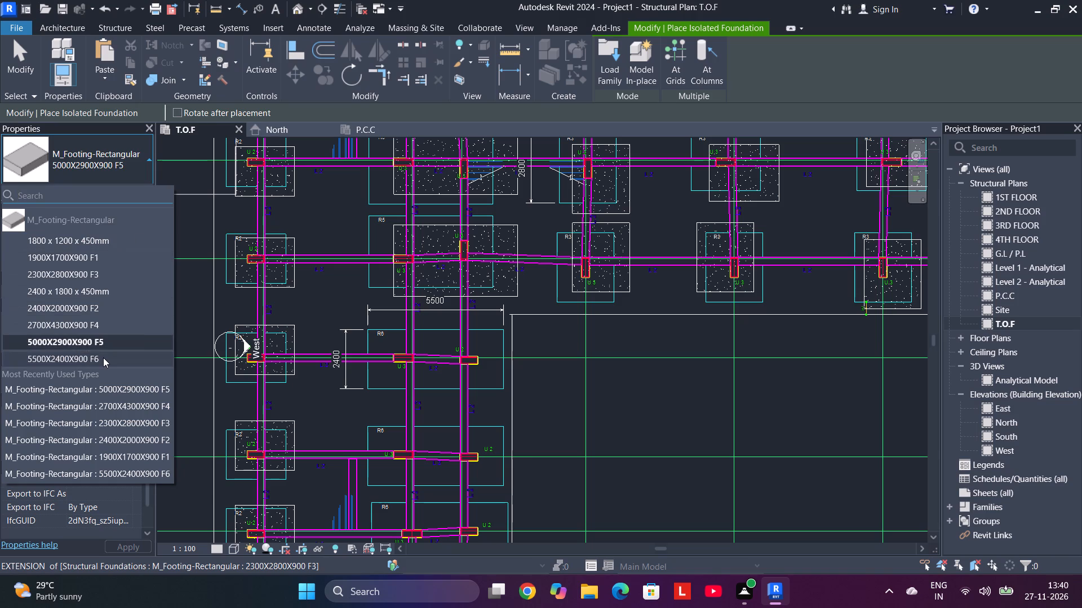
left_click(103, 358)
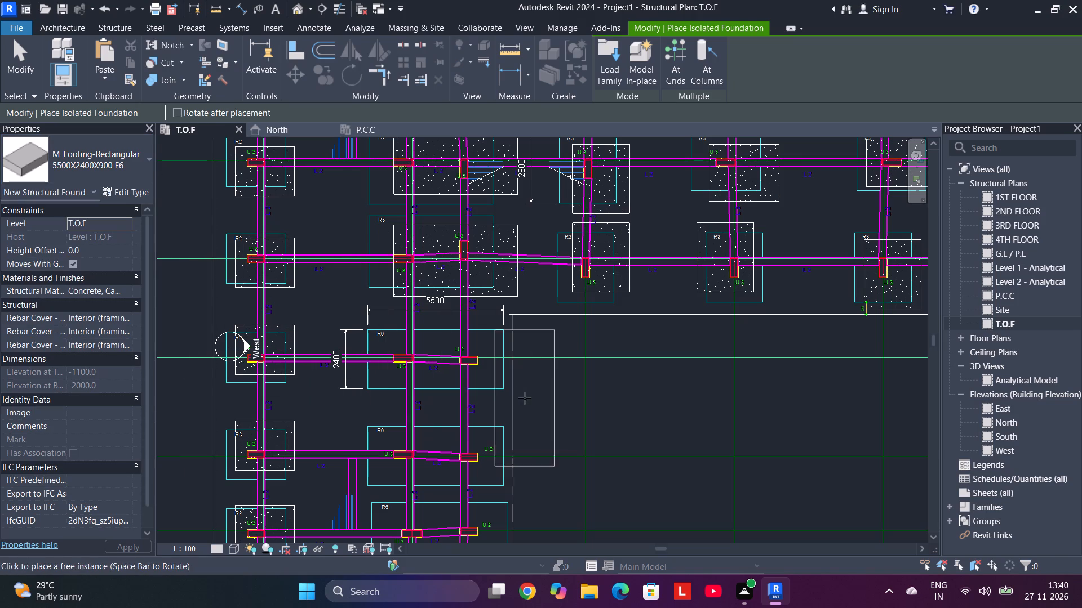
key("space")
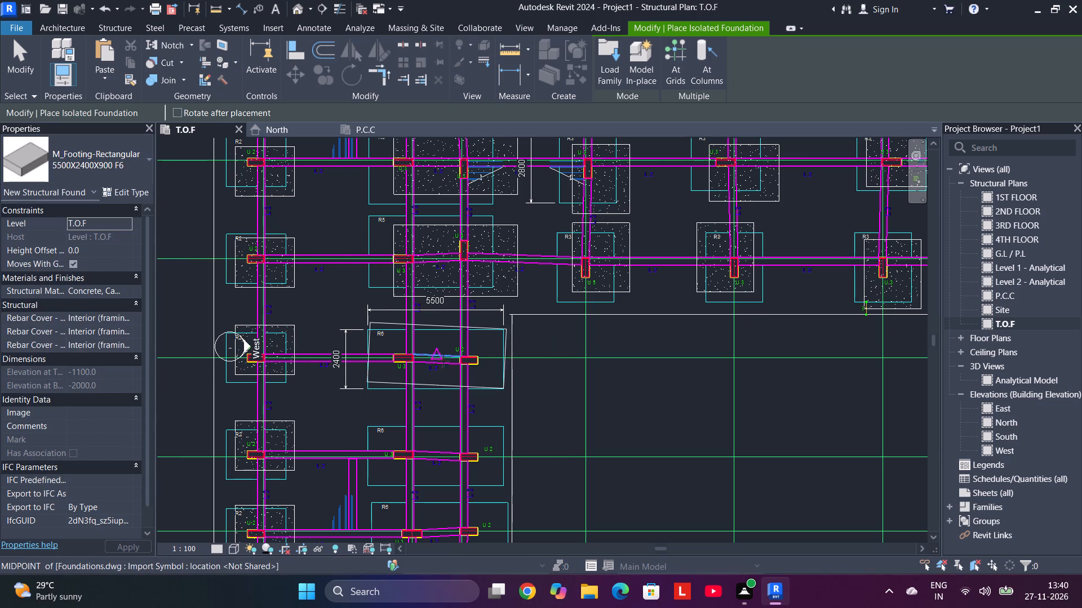
key("space")
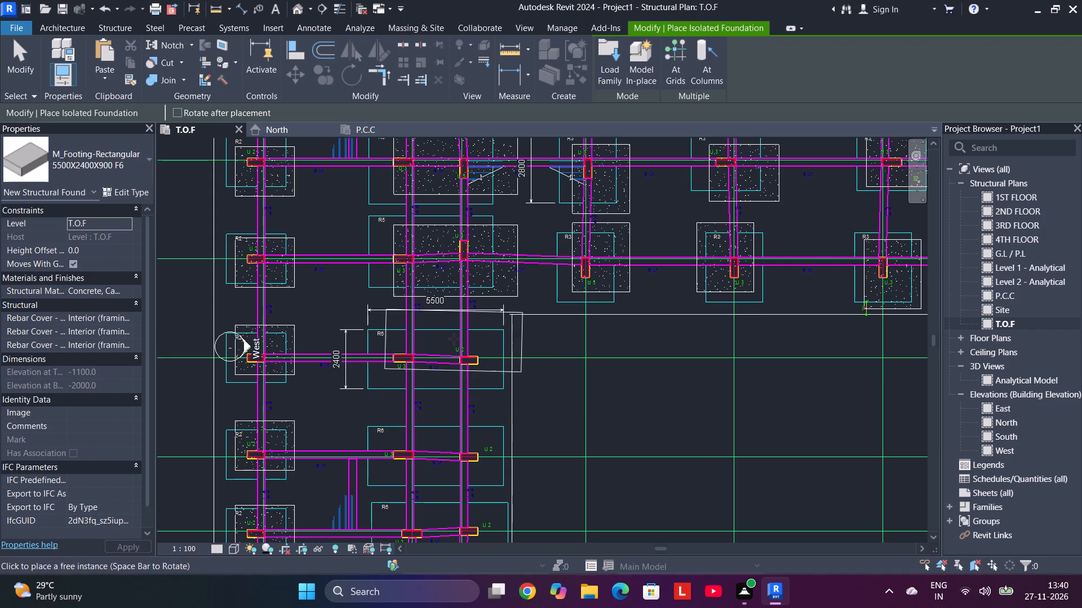
middle_click_drag(454, 340, 414, 586)
middle_click_drag(418, 459, 427, 292)
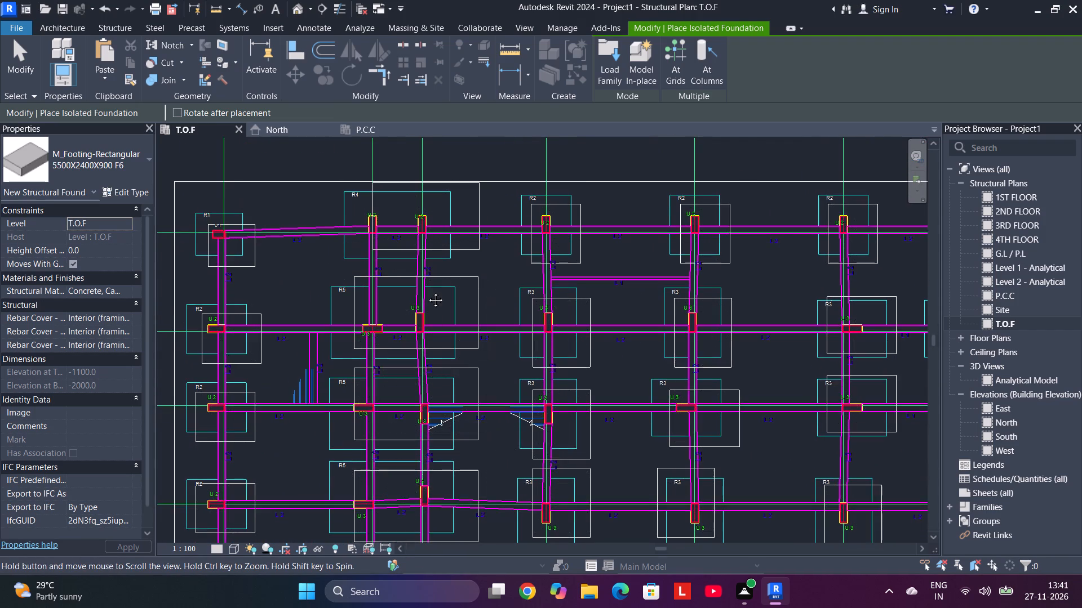
middle_click_drag(427, 292, 440, 187)
scroll(440, 187, "up", 1)
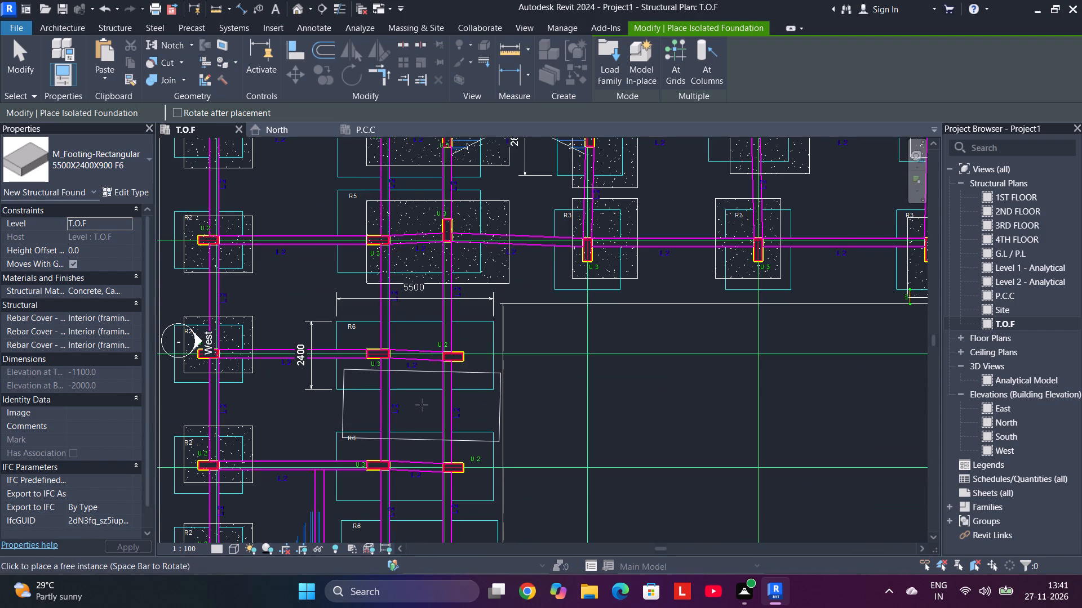
scroll(419, 395, "up", 4)
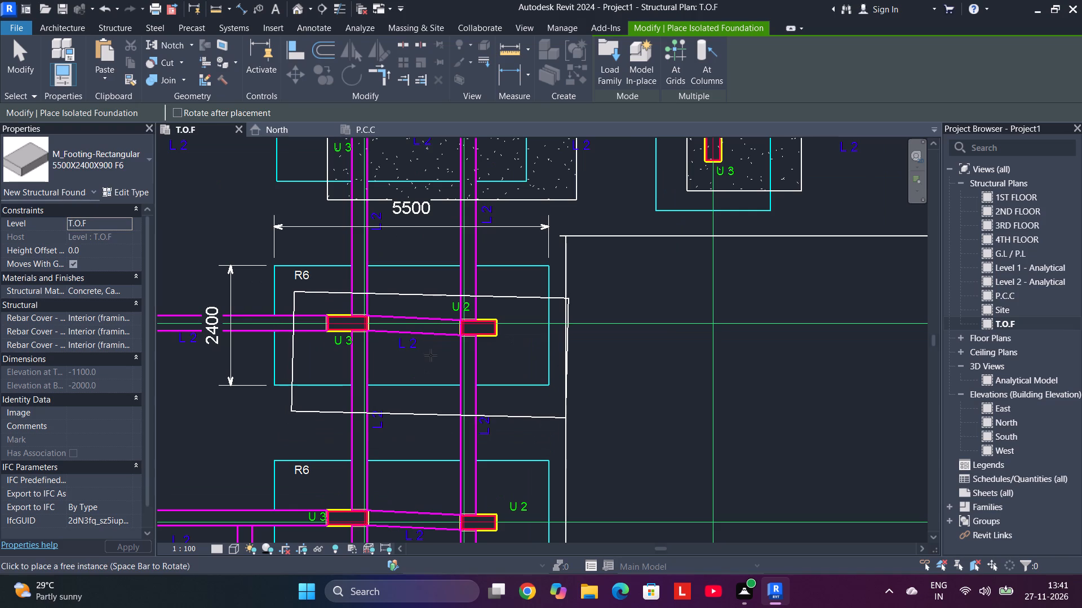
type("C")
key("space")
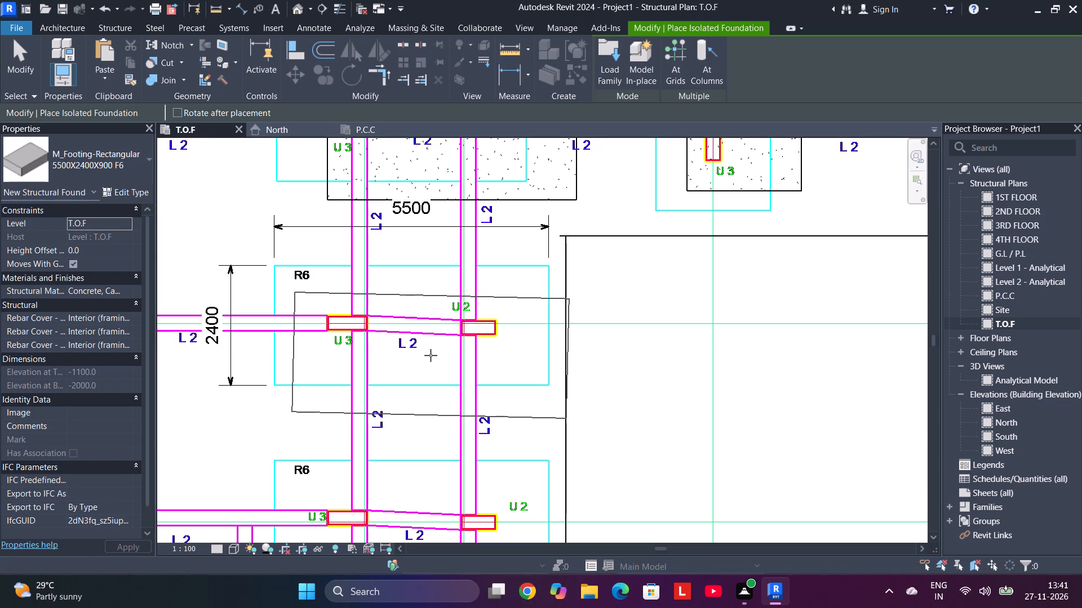
type("C")
key("space")
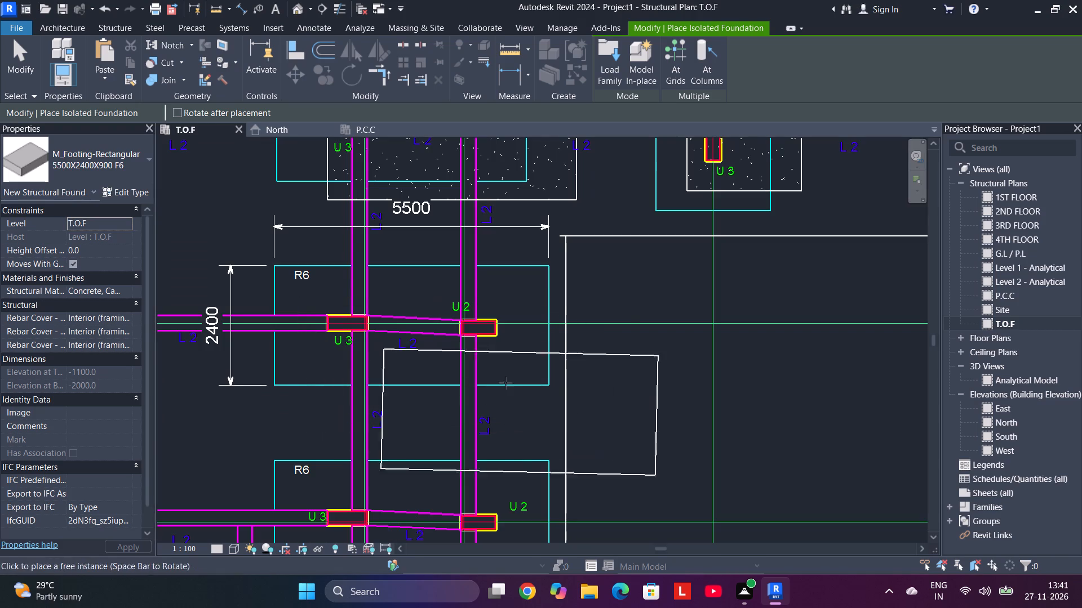
key("space")
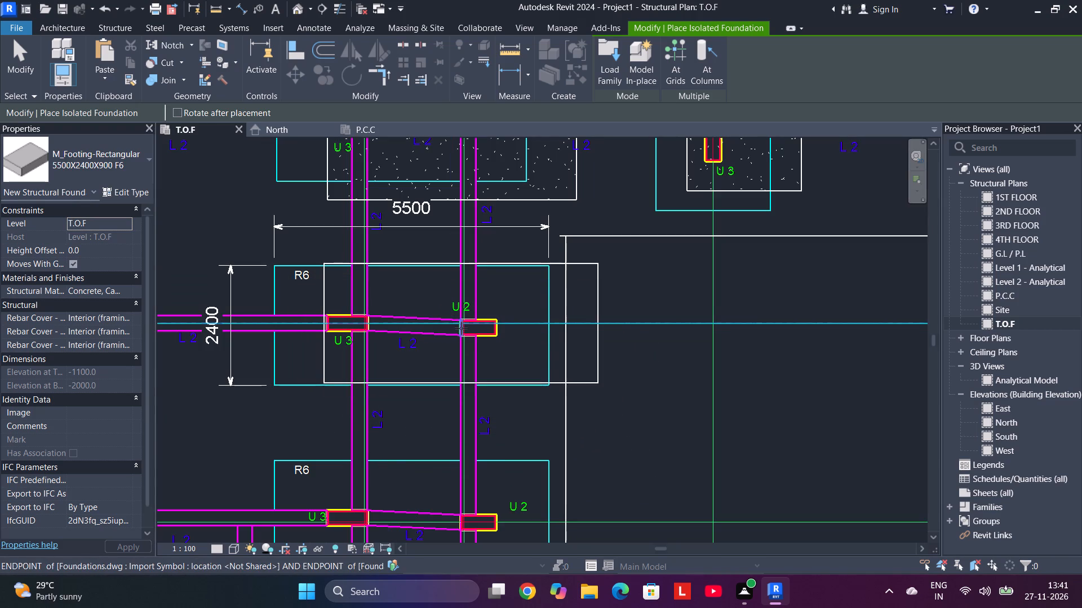
left_click(457, 340)
Place the F6 footing over the two remaining R6 outlines below it between grids 9 and 8.
middle_click_drag(451, 440, 451, 428)
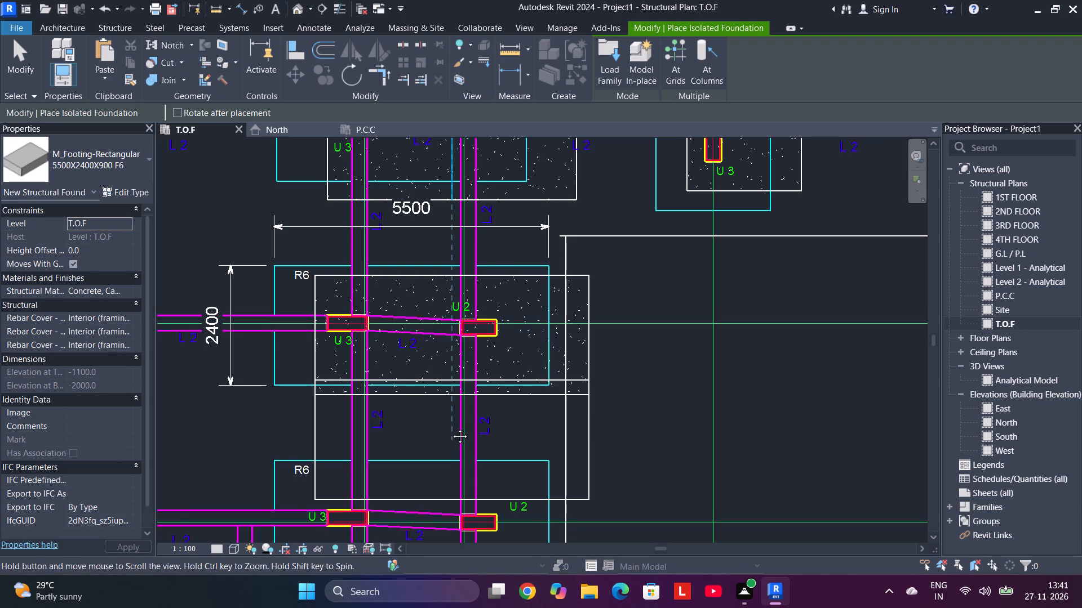
middle_click_drag(451, 428, 457, 285)
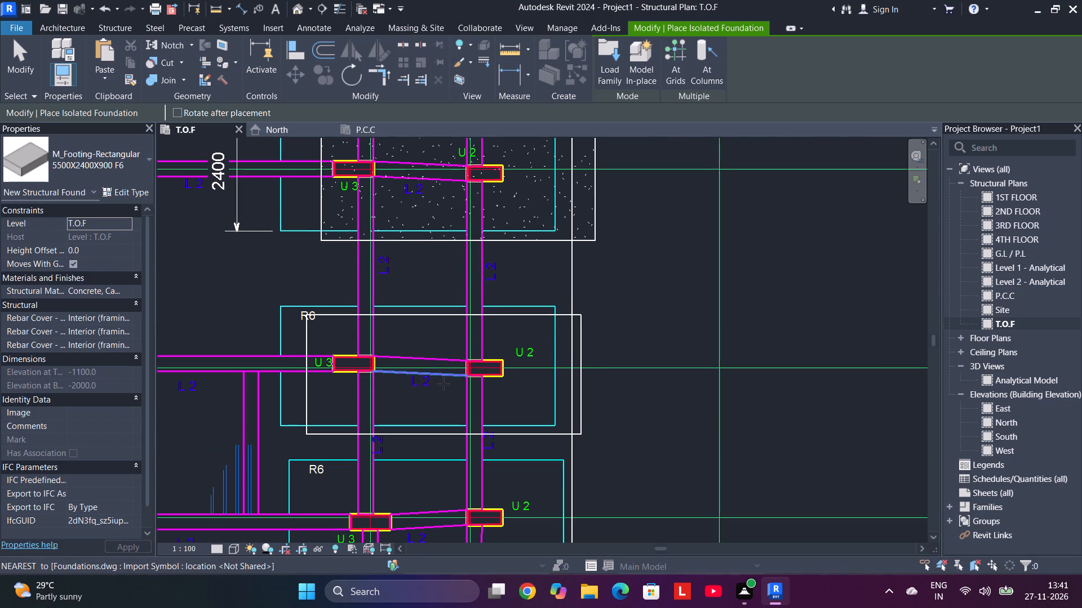
left_click(443, 383)
middle_click_drag(442, 411, 487, 287)
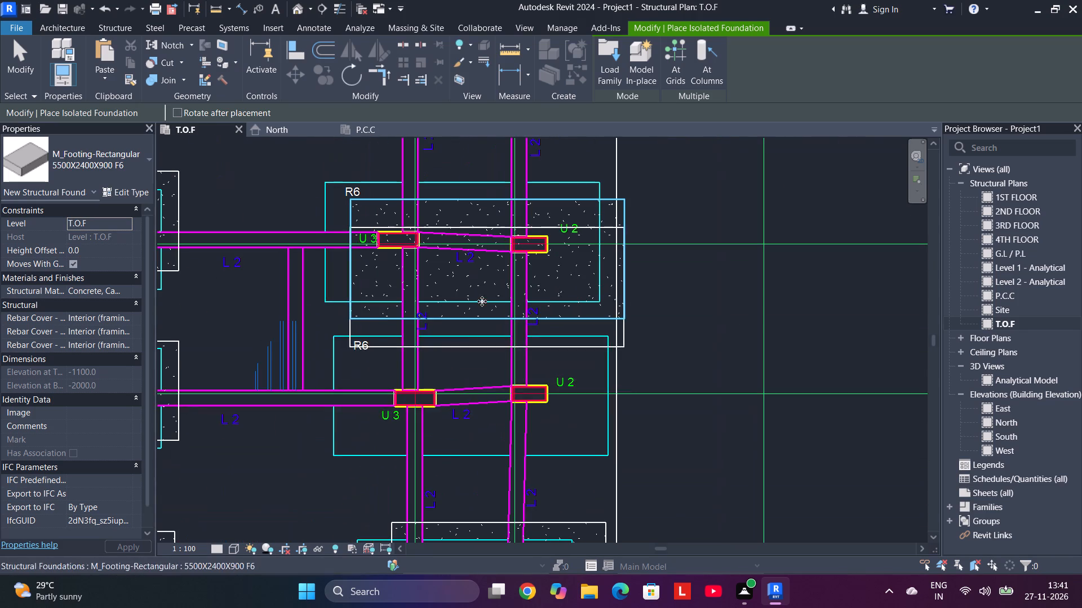
left_click(499, 411)
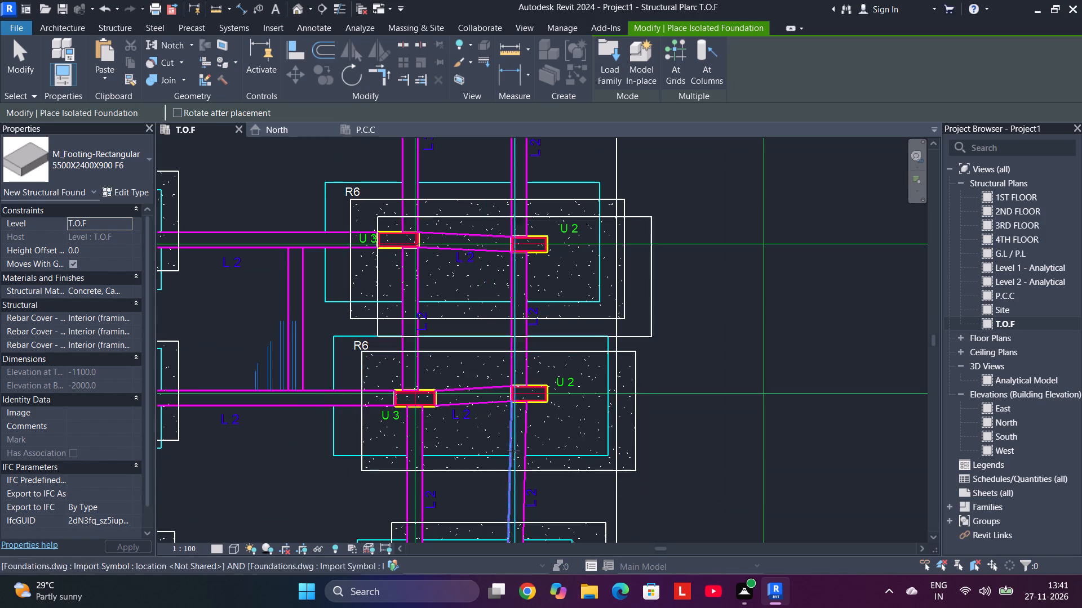
Place the F6 footing over the two R6 outlines below the fourth-row R5 between grids 3 and 2, lower one first.
middle_click_drag(514, 449, 526, 283)
scroll(551, 379, "down", 9)
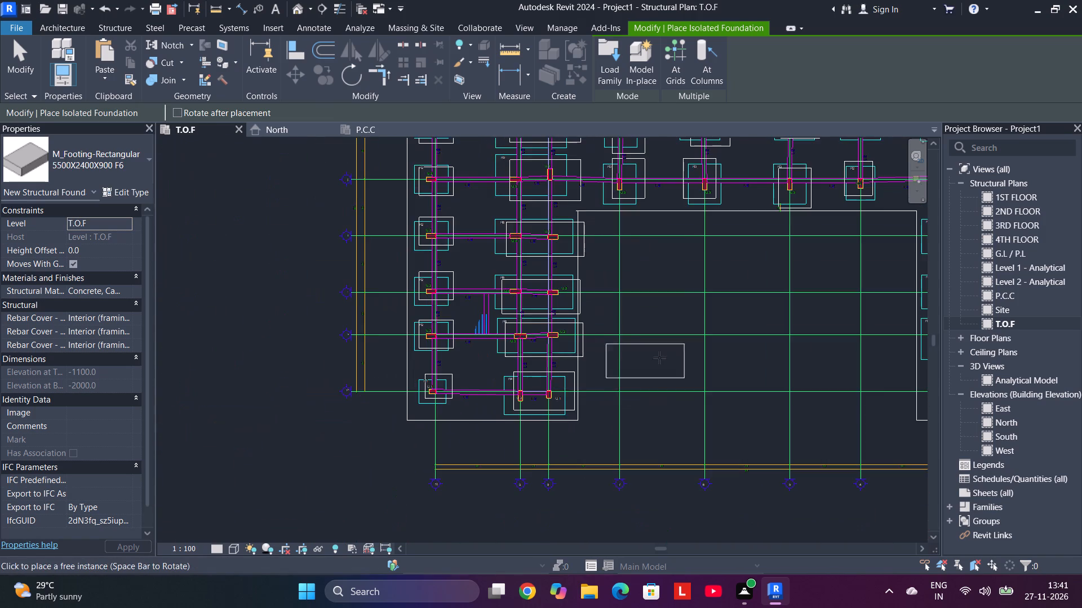
middle_click_drag(653, 358, 326, 399)
middle_click_drag(657, 390, 584, 439)
scroll(606, 352, "up", 5)
scroll(569, 386, "up", 5)
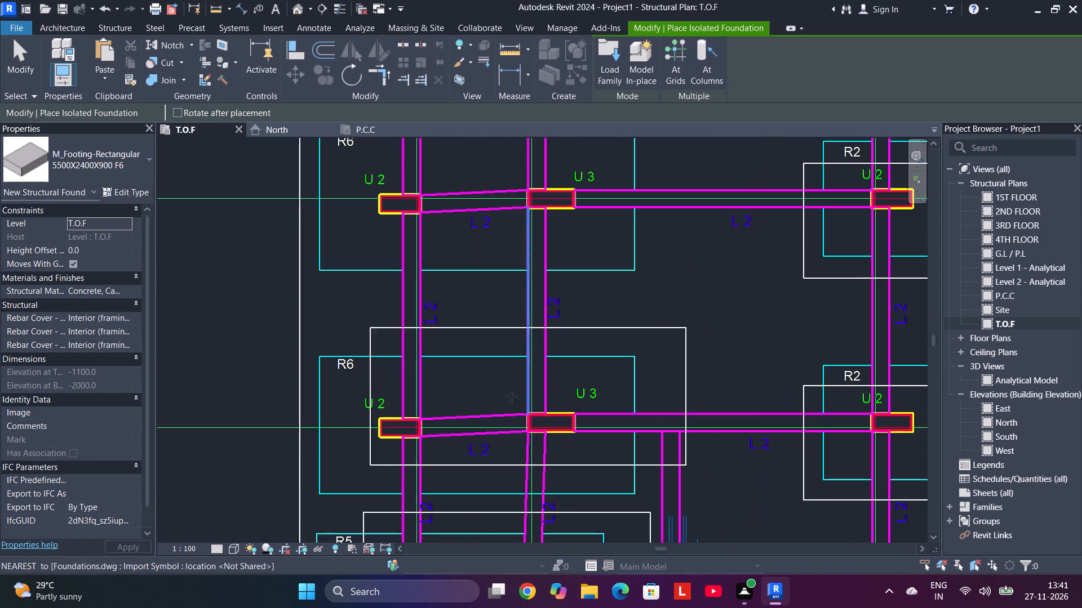
left_click(508, 399)
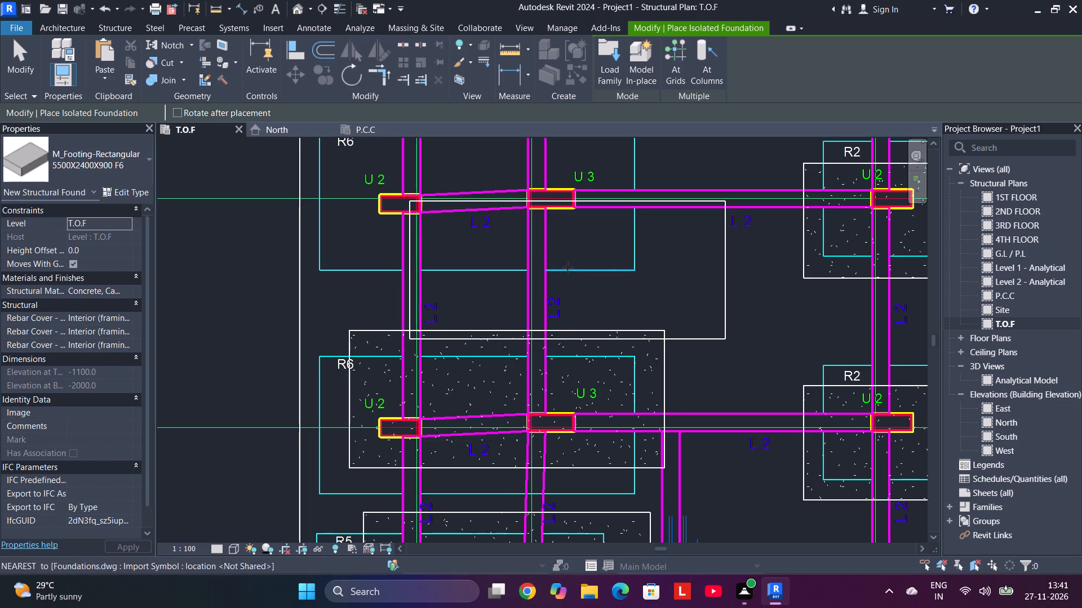
middle_click_drag(567, 268, 540, 458)
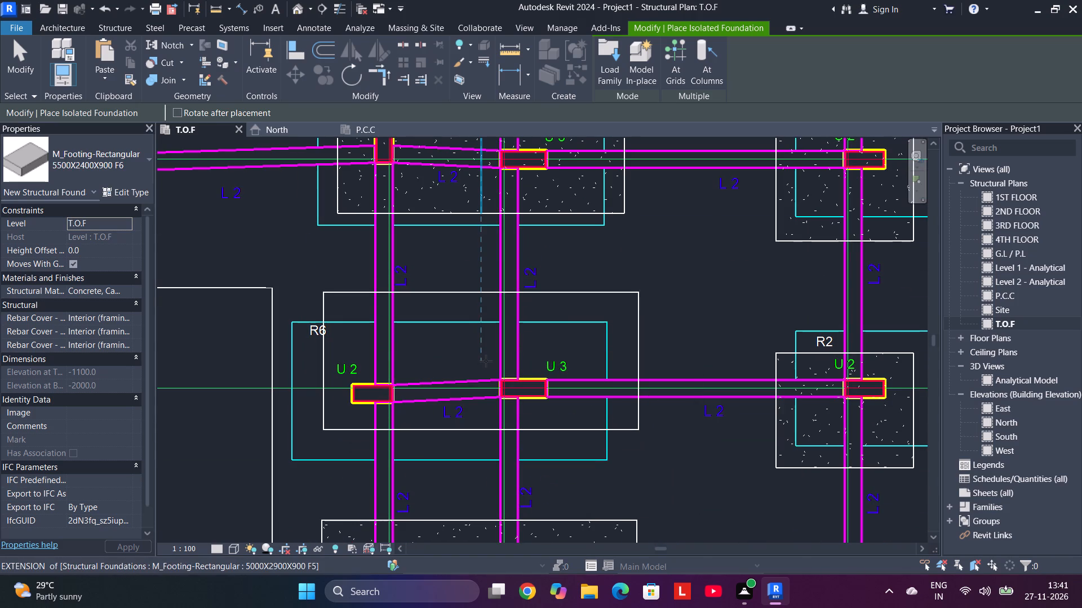
left_click(486, 361)
Place the F6 footing over the remaining third-row R6 outline between grids 3 and 2, and end footing placement.
scroll(524, 289, "up", 1)
middle_click_drag(524, 289, 490, 464)
scroll(503, 383, "down", 8)
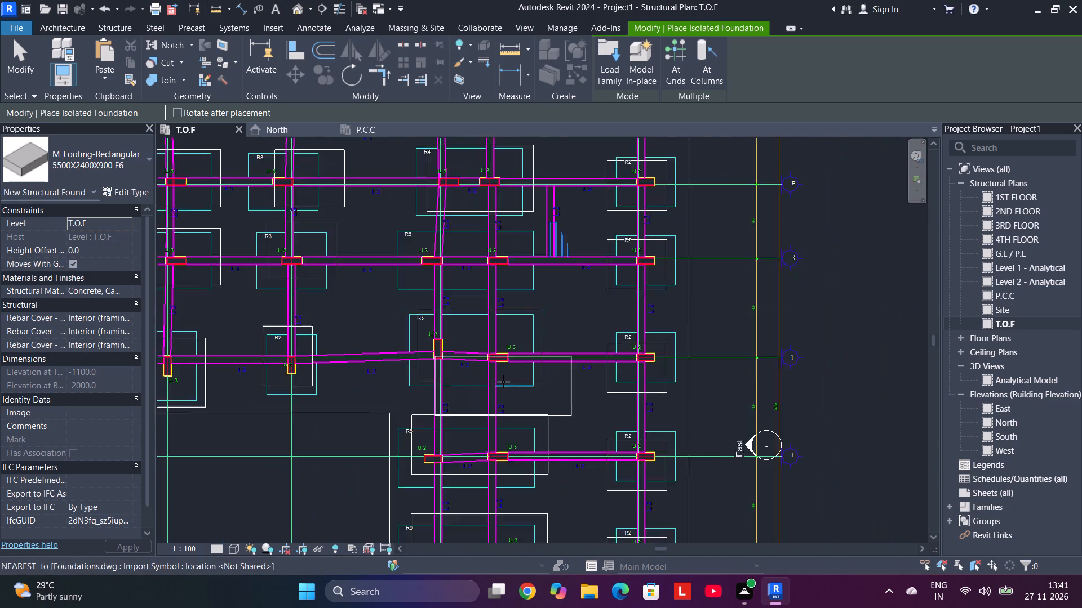
scroll(478, 269, "up", 5)
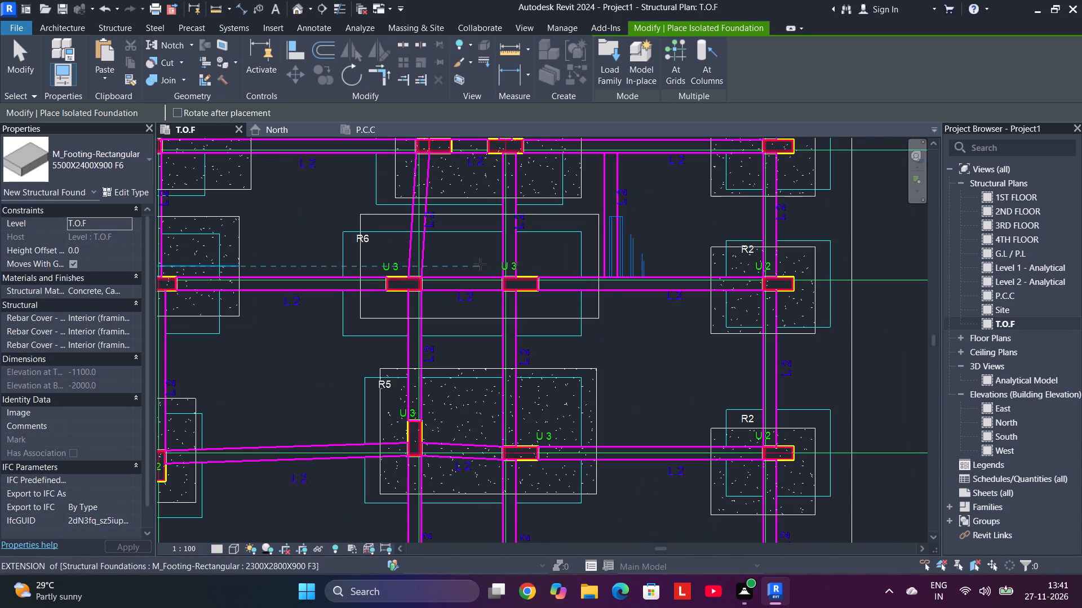
scroll(485, 269, "up", 4)
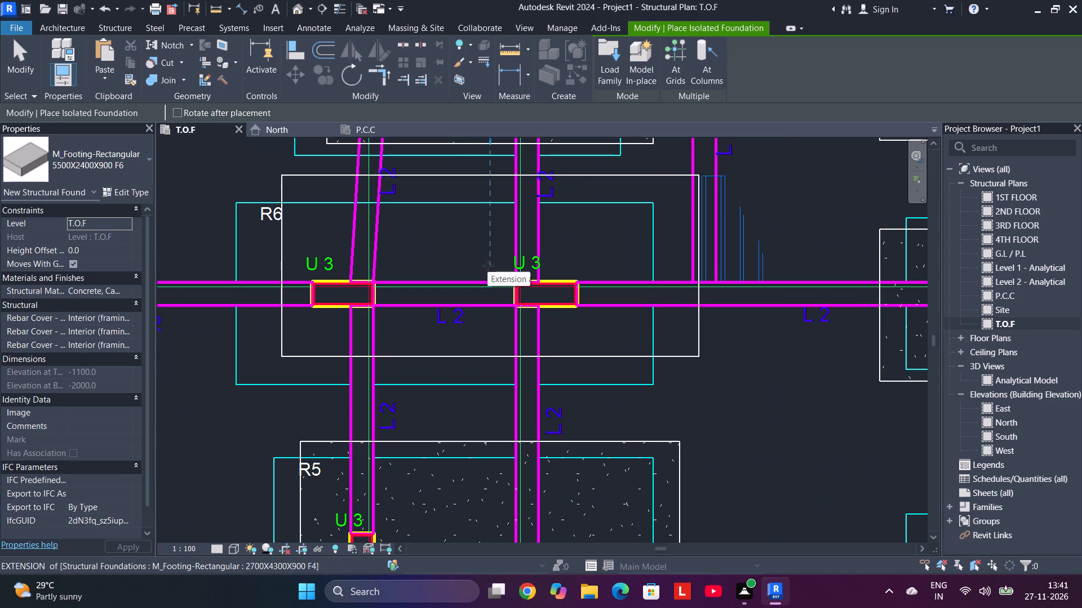
left_click(487, 270)
scroll(560, 352, "down", 2)
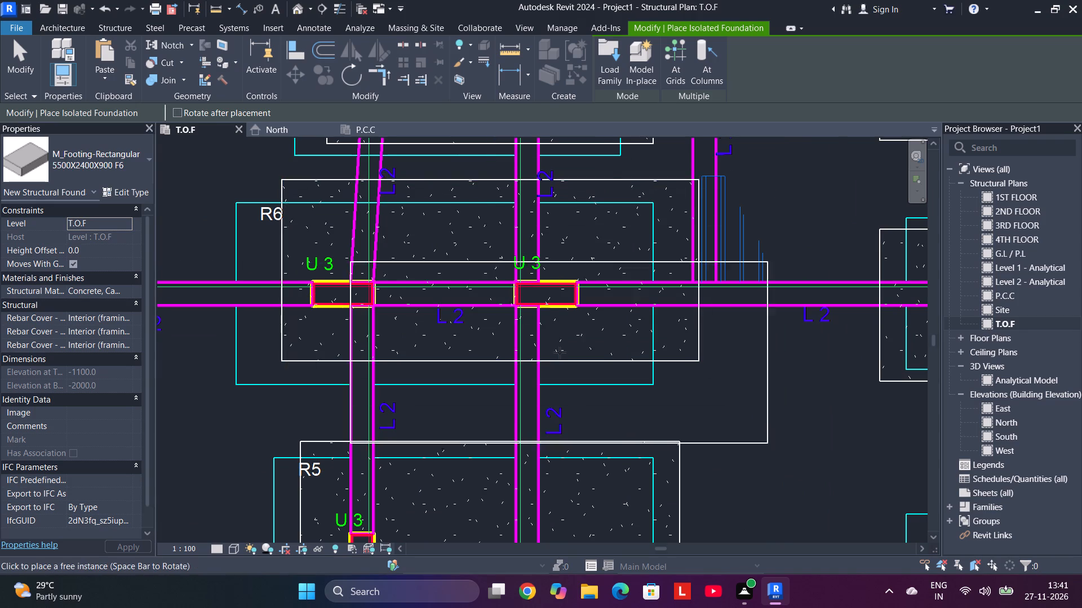
scroll(560, 352, "down", 8)
key("Escape")
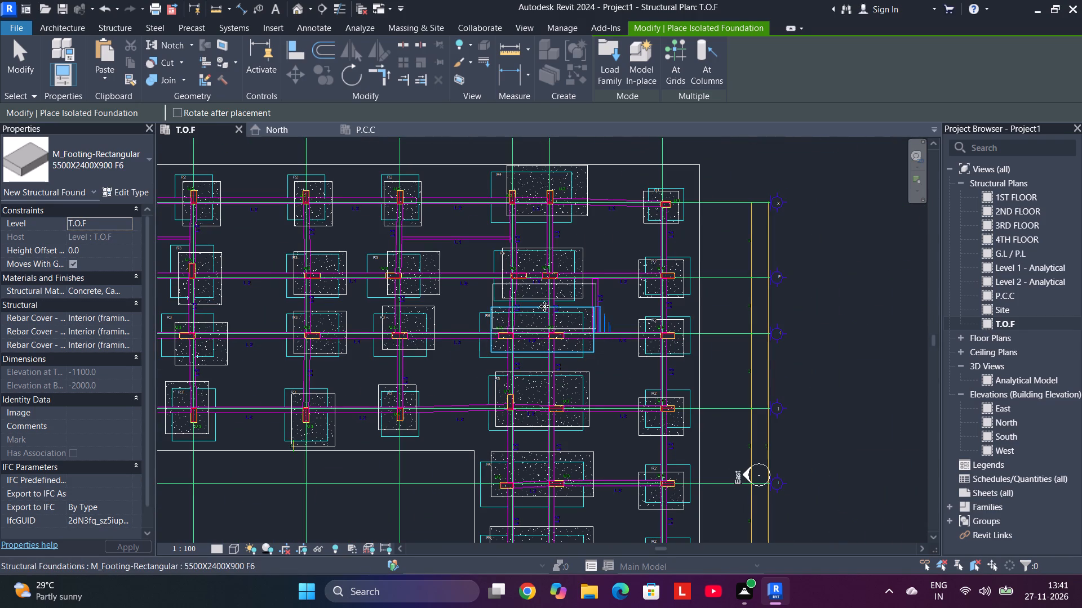
key("Escape")
Review the placed footings across the T.O.F plan against their outlines, especially around the R1 corner at grid 10.
scroll(520, 310, "down", 4)
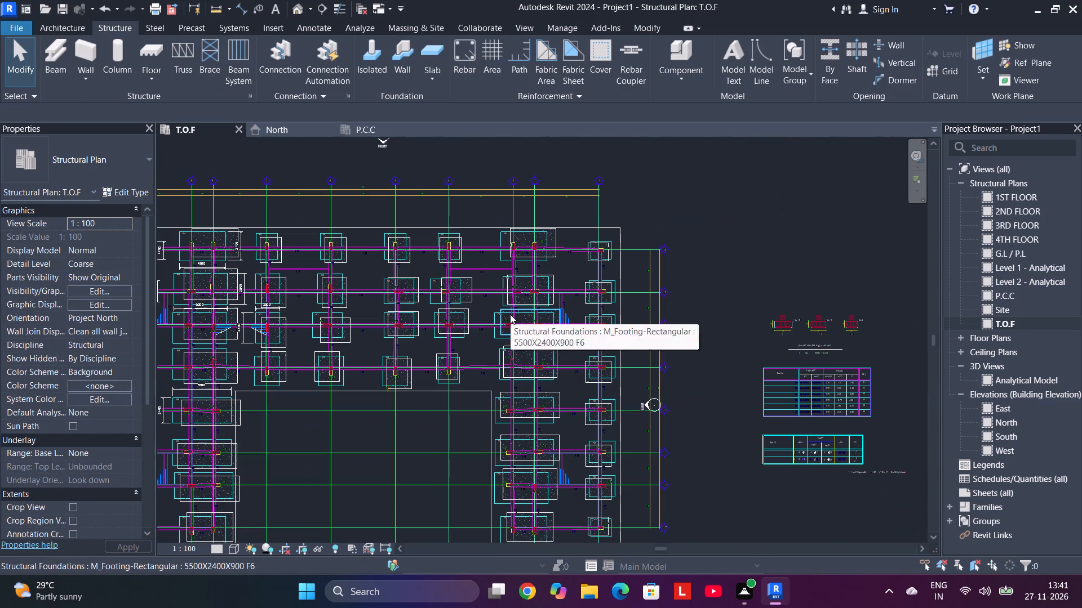
middle_click_drag(382, 303, 739, 327)
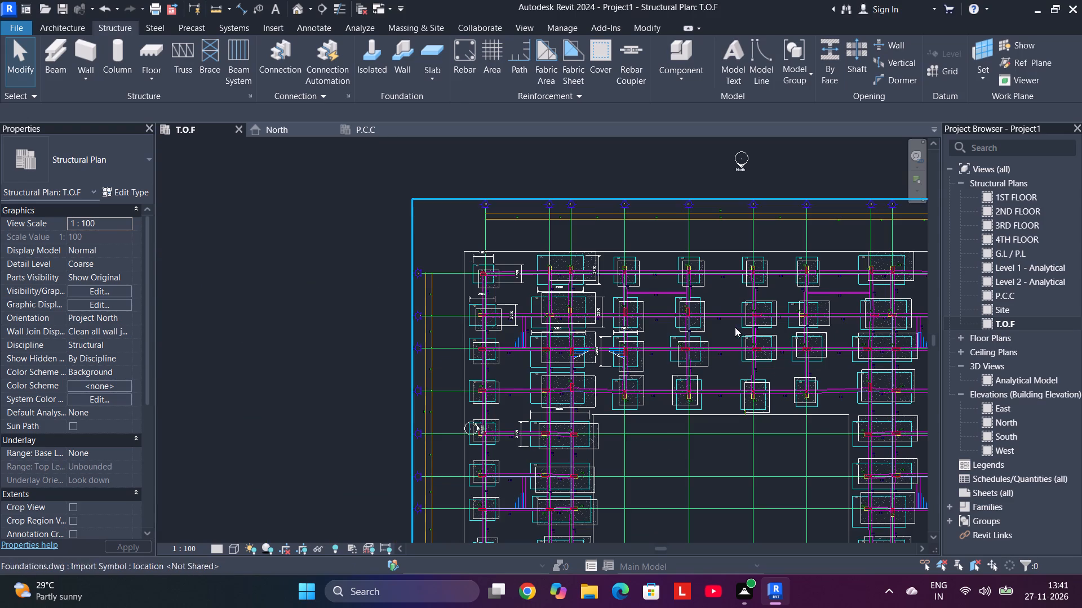
scroll(476, 267, "up", 10)
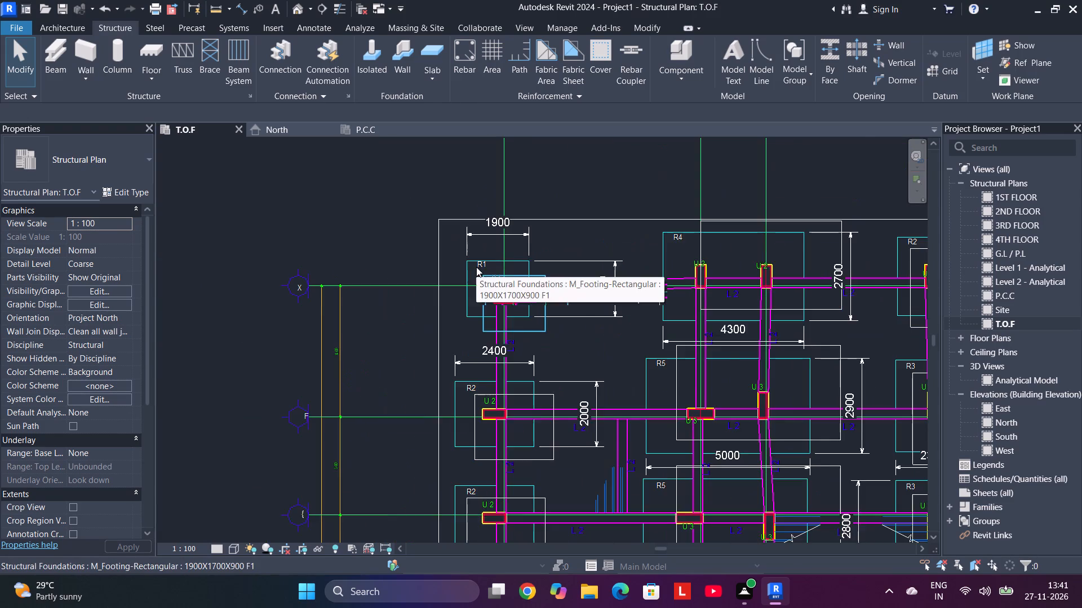
scroll(476, 267, "up", 5)
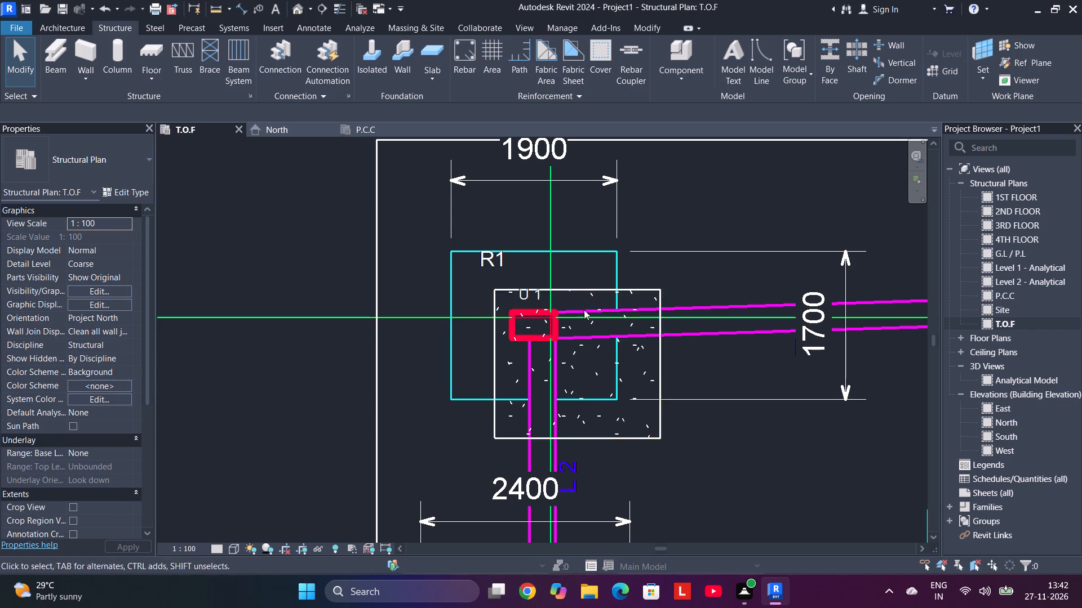
middle_click_drag(683, 226, 680, 258)
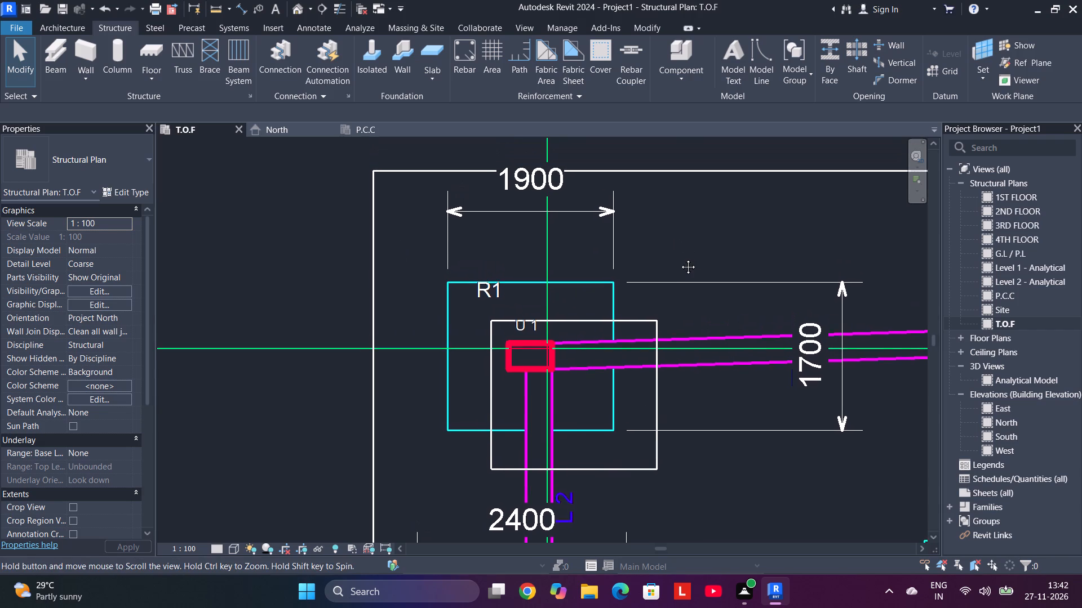
middle_click_drag(680, 258, 680, 260)
scroll(578, 283, "up", 3)
key("Escape")
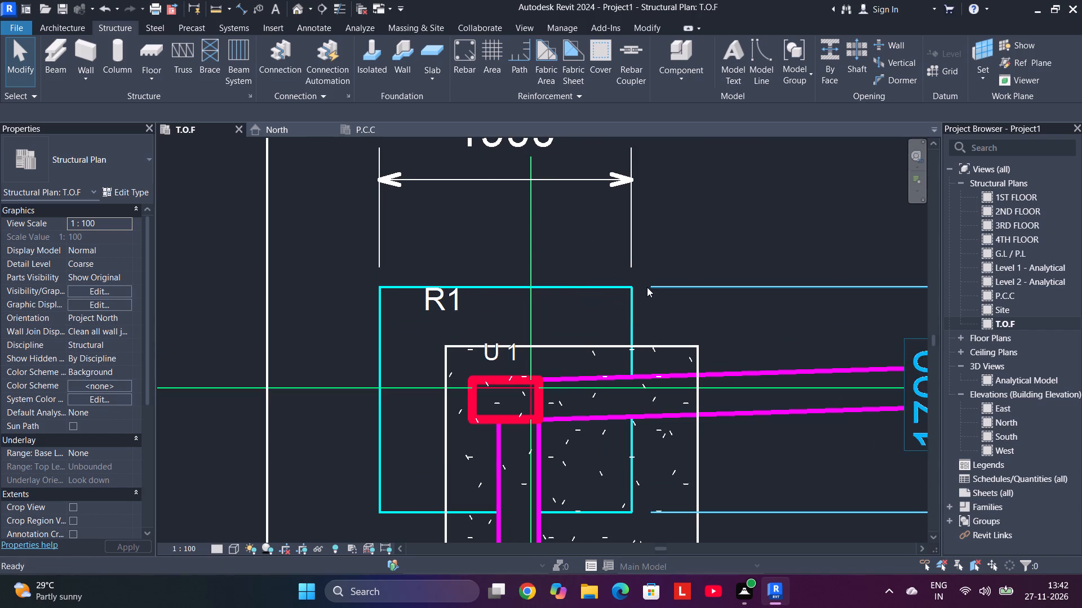
scroll(600, 274, "down", 5)
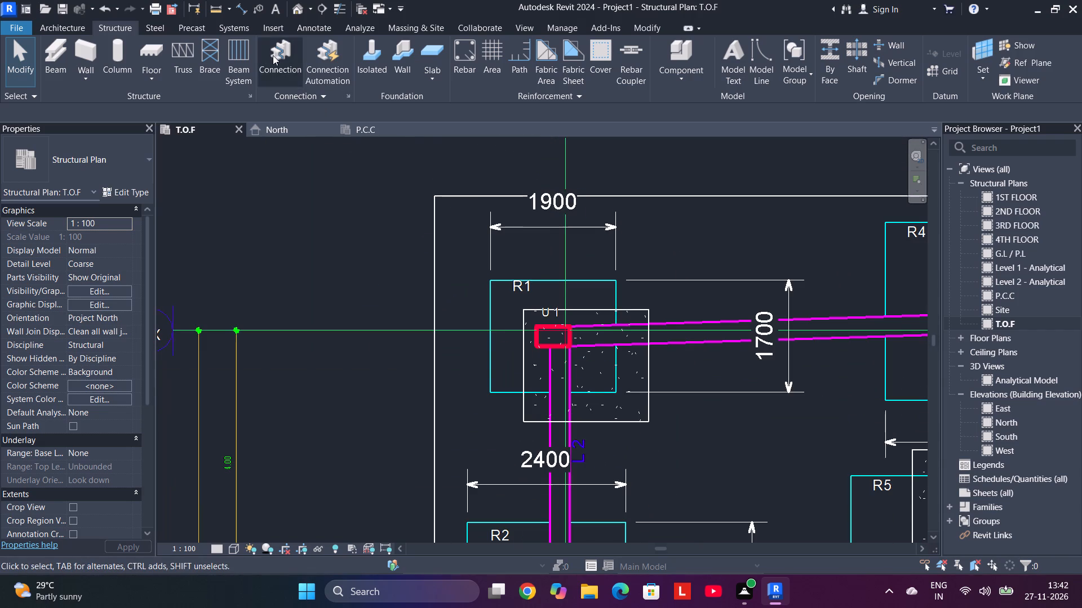
scroll(756, 383, "down", 11)
middle_click_drag(750, 382, 735, 378)
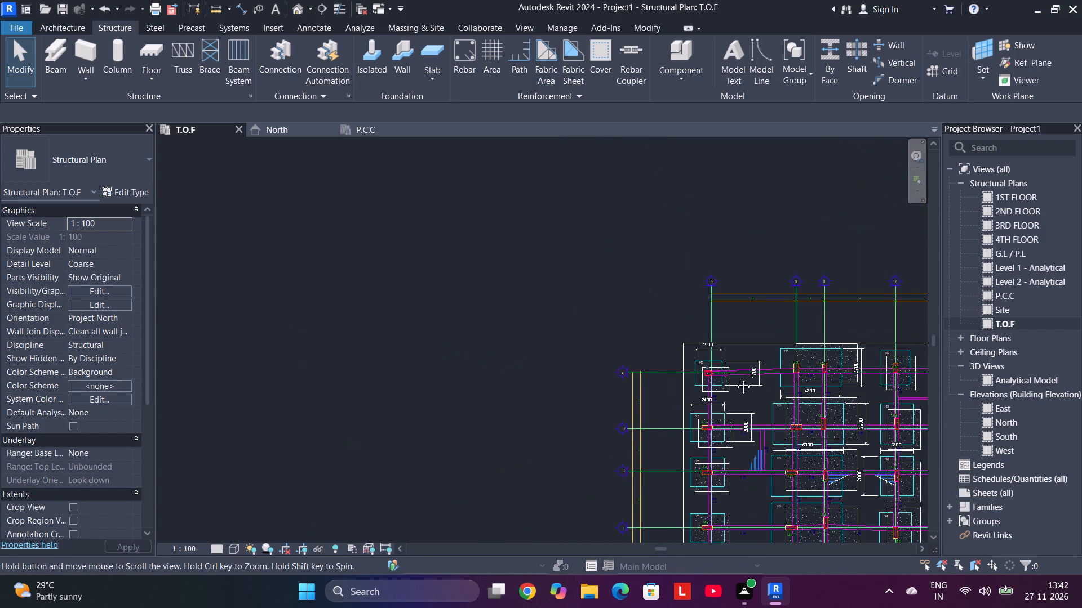
middle_click_drag(735, 378, 284, 254)
scroll(570, 367, "down", 3)
middle_click_drag(571, 370, 572, 369)
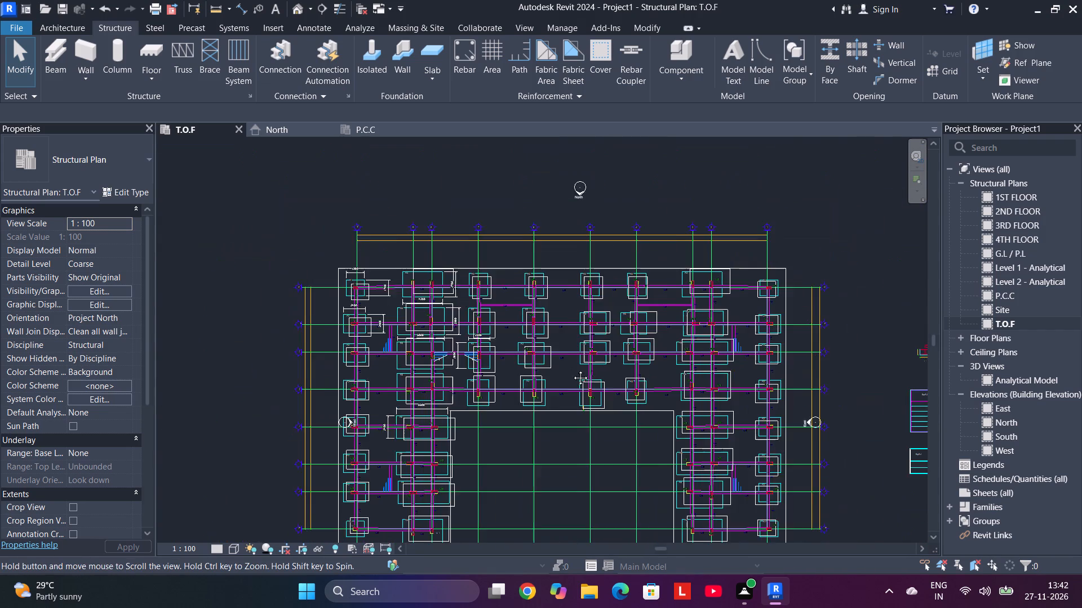
middle_click_drag(572, 369, 661, 444)
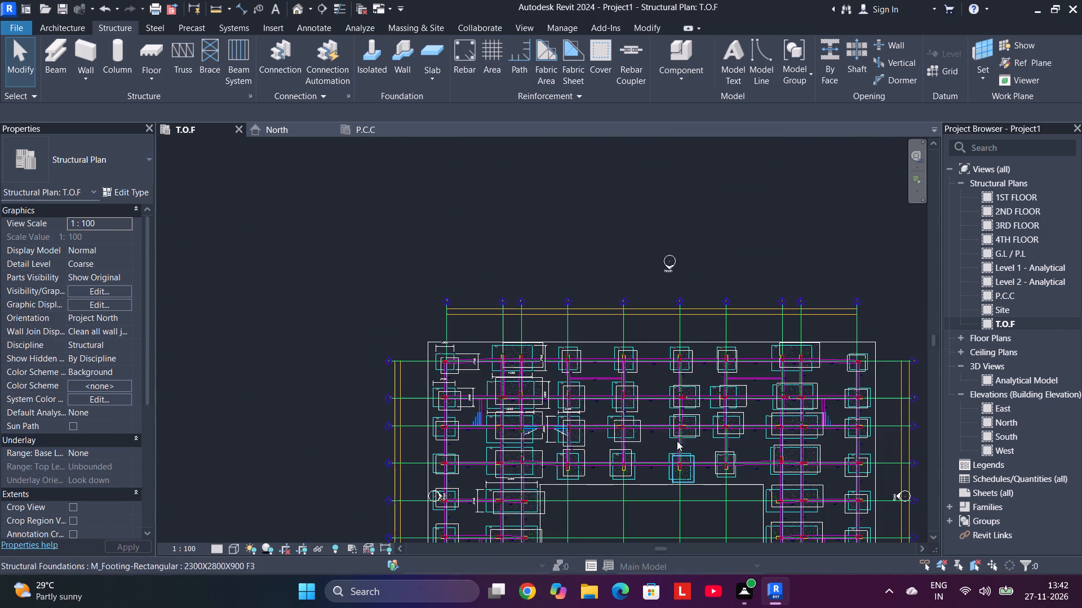
scroll(446, 347, "up", 5)
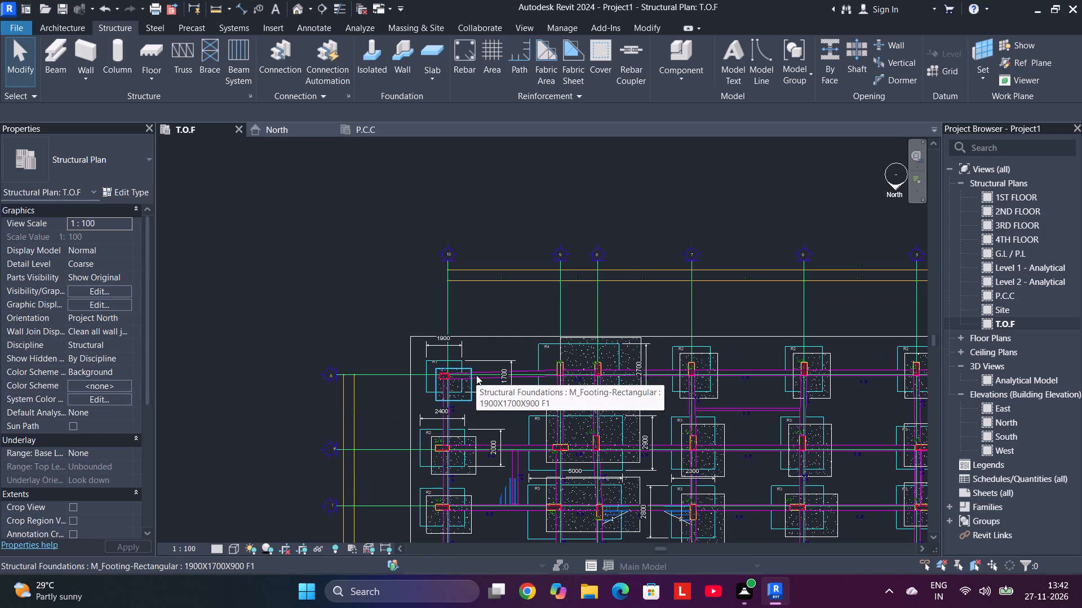
middle_click_drag(518, 394, 533, 371)
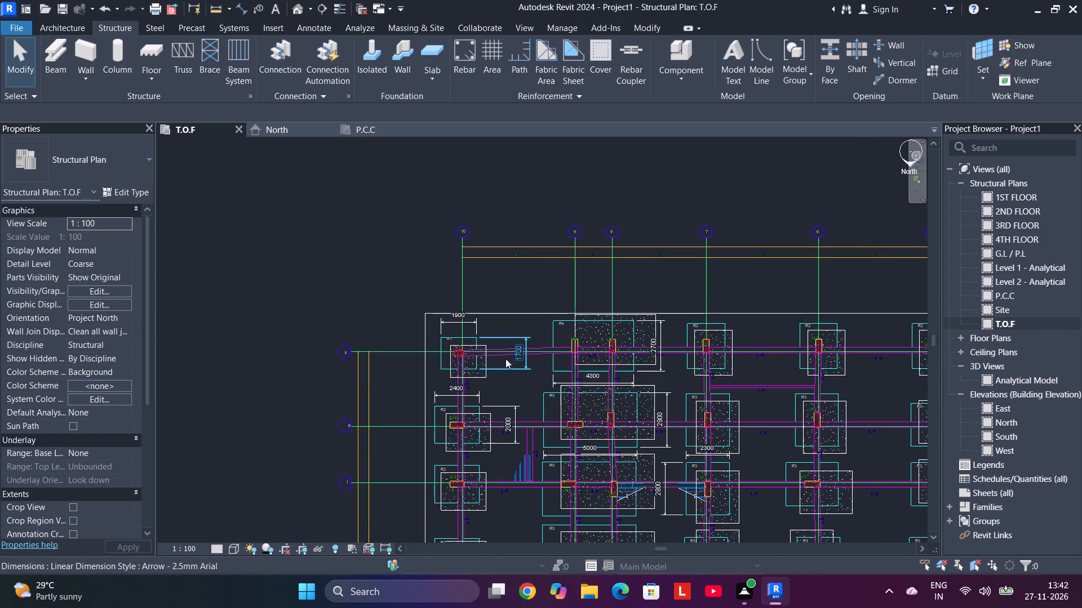
scroll(478, 337, "up", 9)
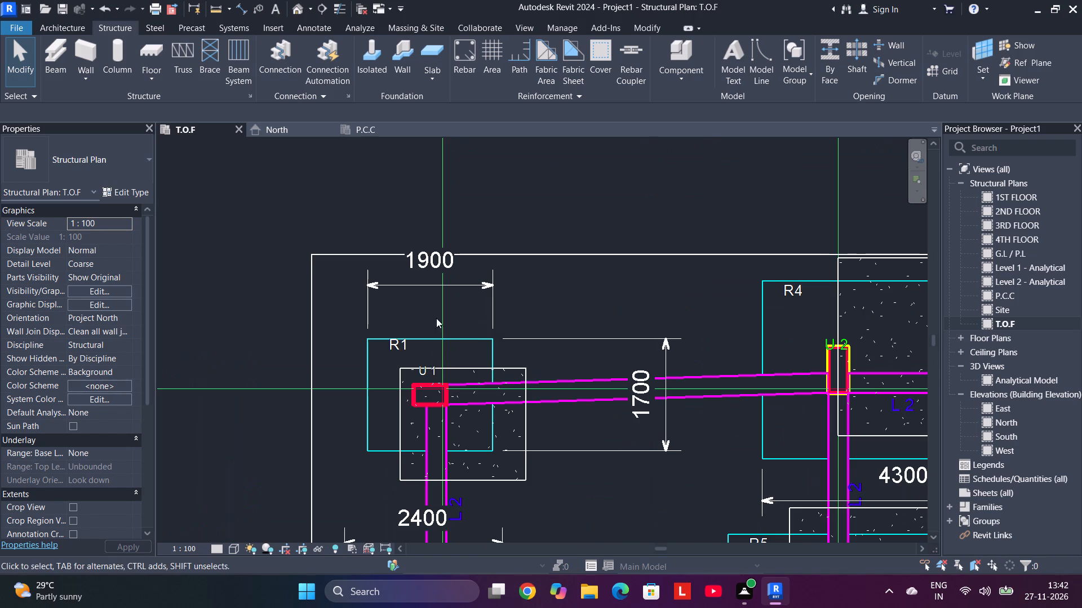
Use Align to match the upper and left edges of the F1 footing to the R1 outline on grid 10 in the top row.
left_click(641, 29)
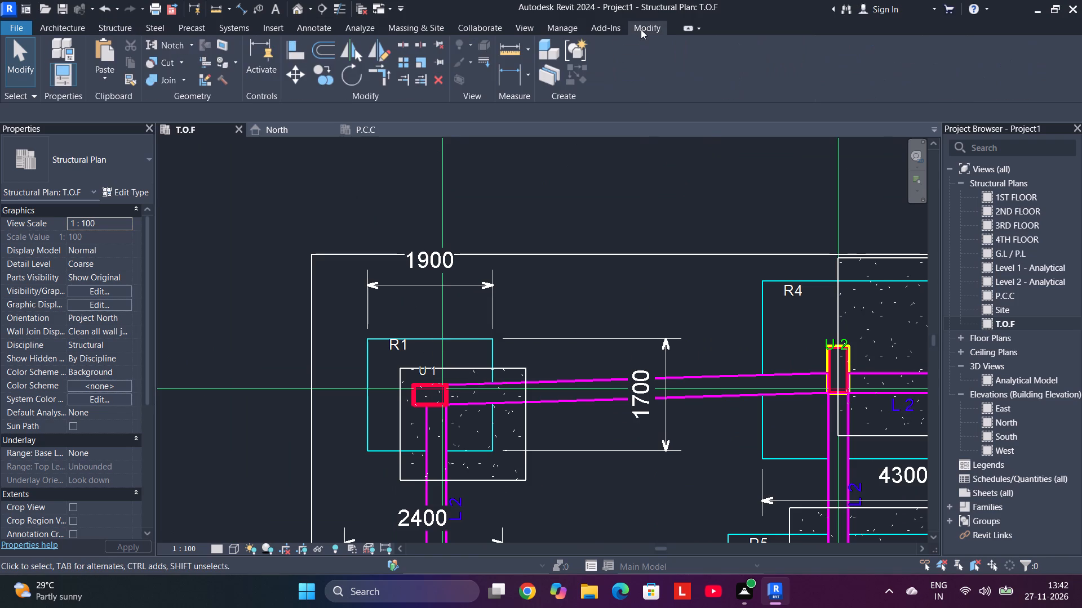
left_click(444, 337)
key("Escape")
key("Escape")
left_click(288, 50)
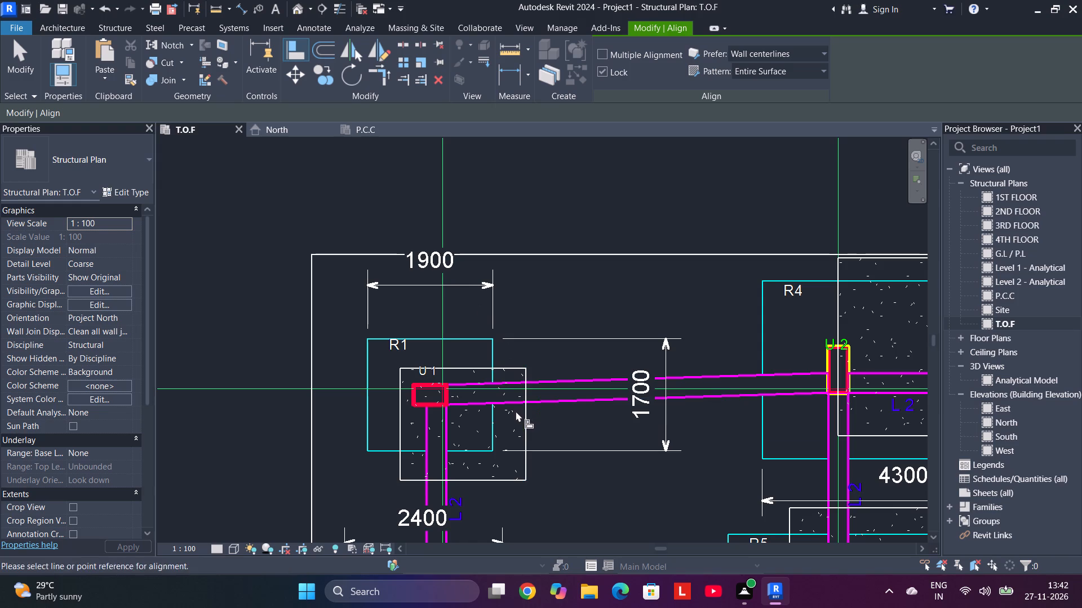
scroll(459, 348, "up", 4)
left_click(468, 329)
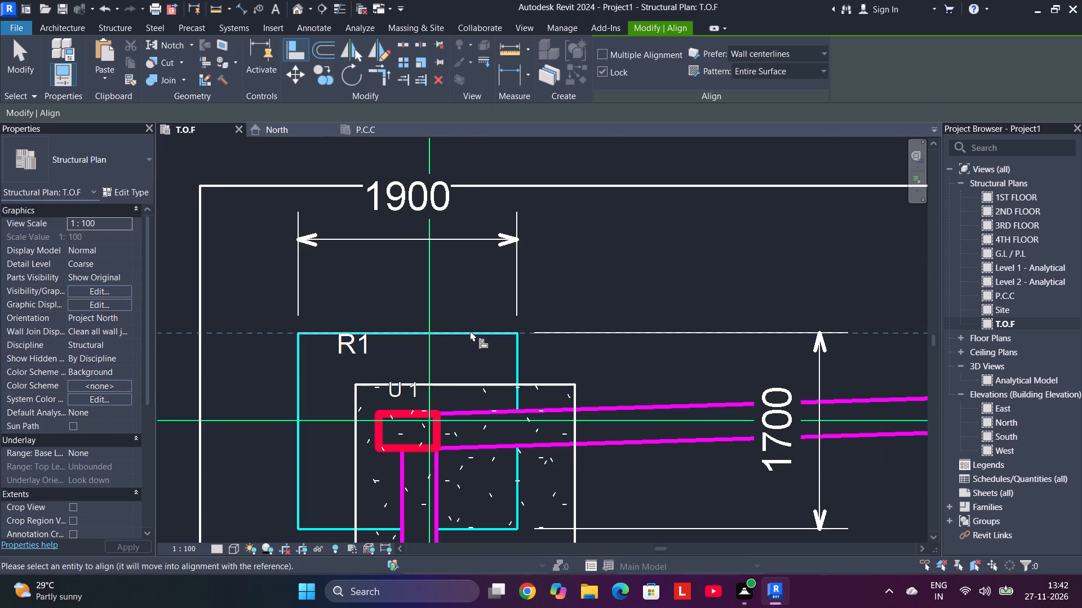
left_click(532, 382)
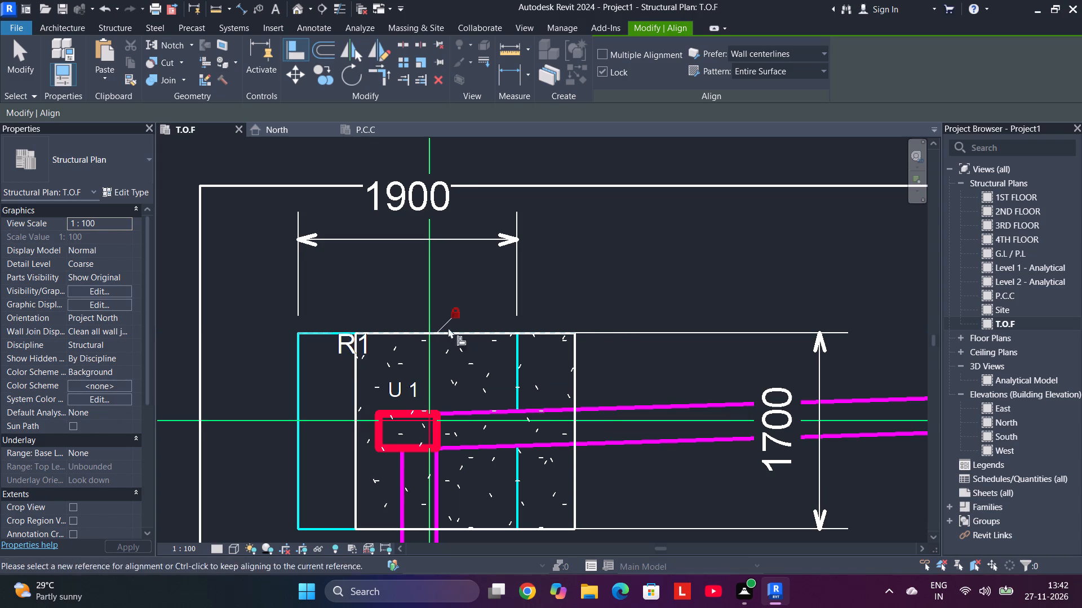
scroll(368, 366, "up", 1)
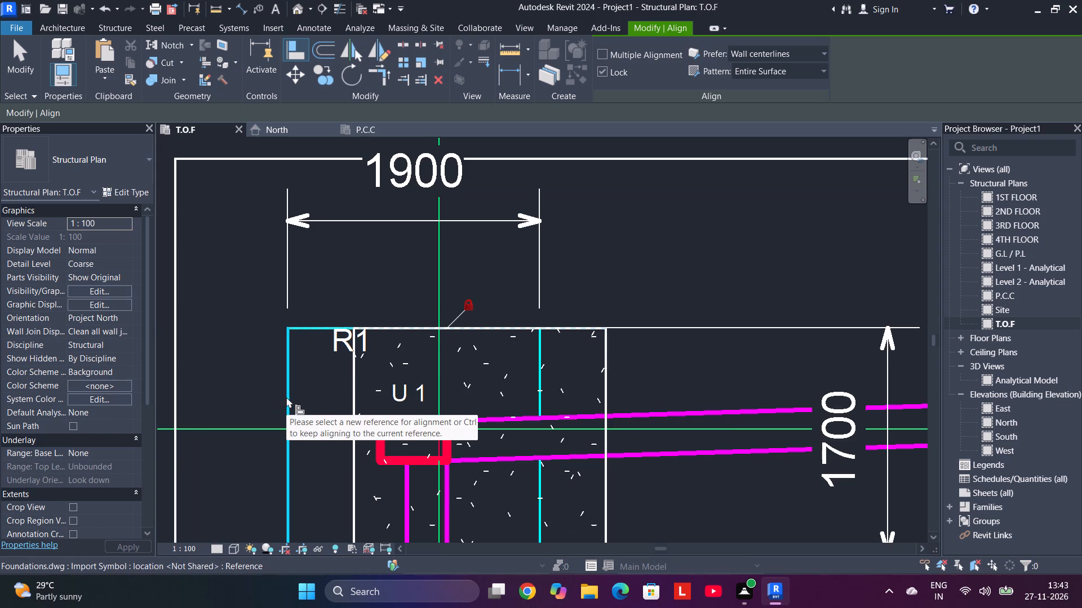
left_click(286, 397)
left_click(356, 405)
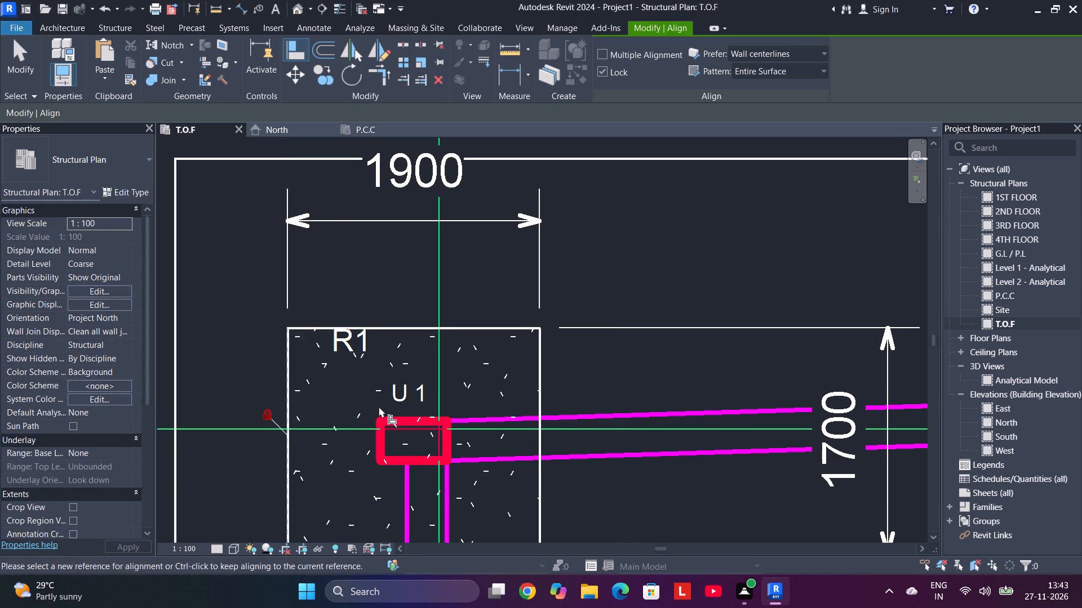
Align the left and upper edges of the footing directly below R1 on grid 10 with its R2 outline in row F.
scroll(402, 414, "down", 5)
middle_click_drag(408, 420, 411, 143)
scroll(334, 399, "up", 2)
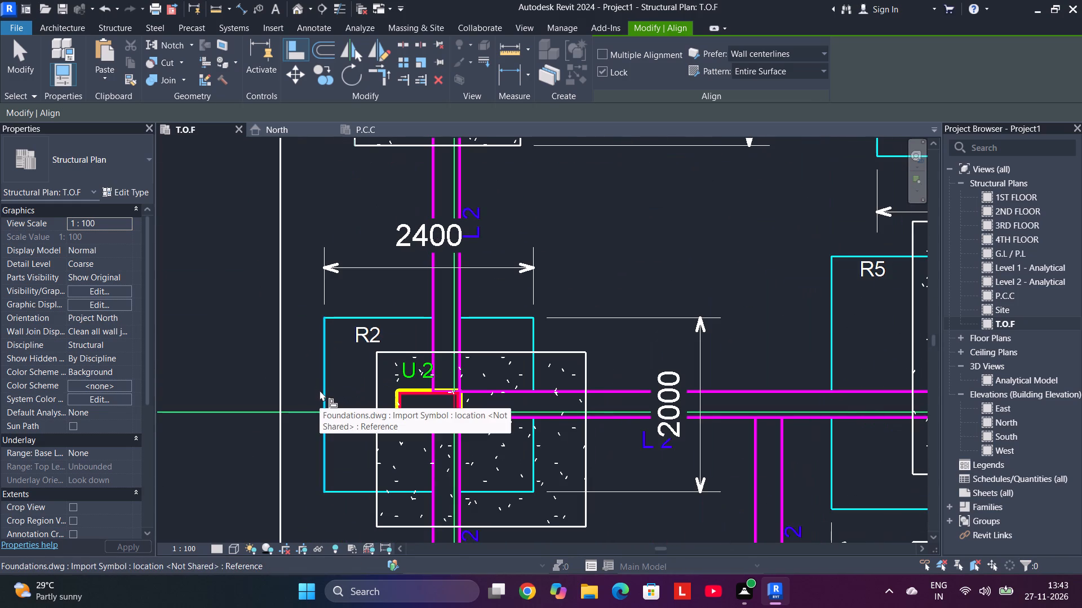
left_click(323, 390)
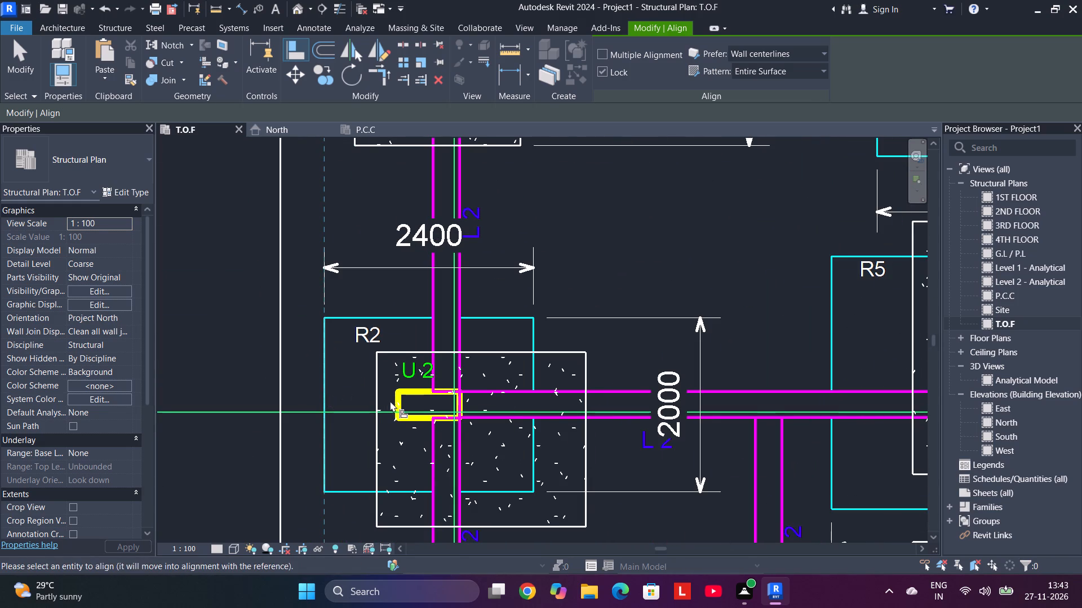
left_click(375, 398)
left_click(397, 315)
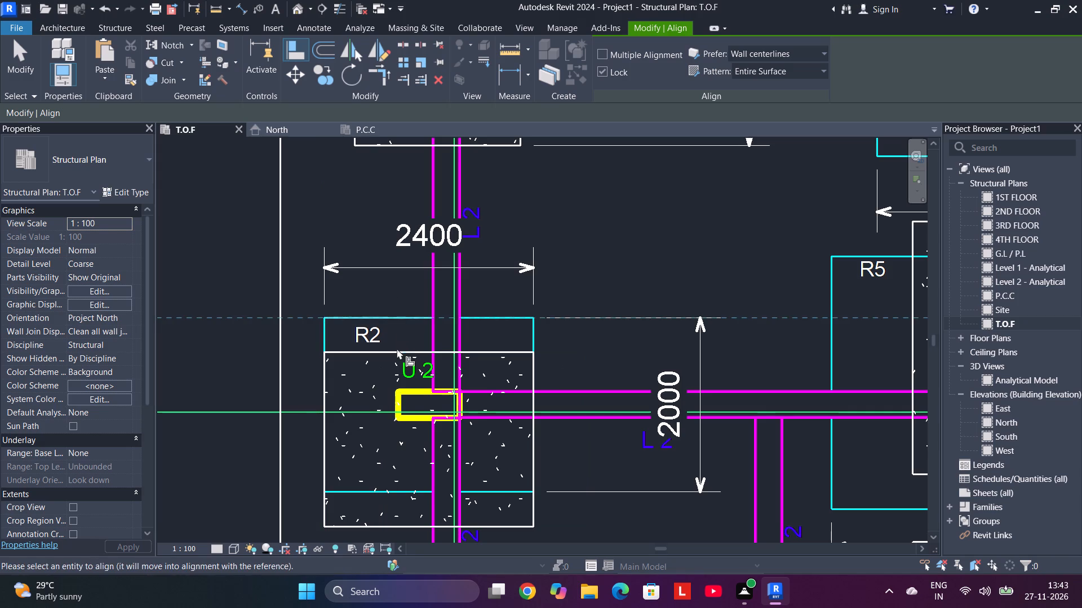
left_click(396, 353)
Align the upper and left edges of the third-row footing on grid 10 with its R2 outline.
scroll(434, 356, "down", 4)
middle_click_drag(434, 356, 450, 220)
middle_click_drag(458, 336, 473, 230)
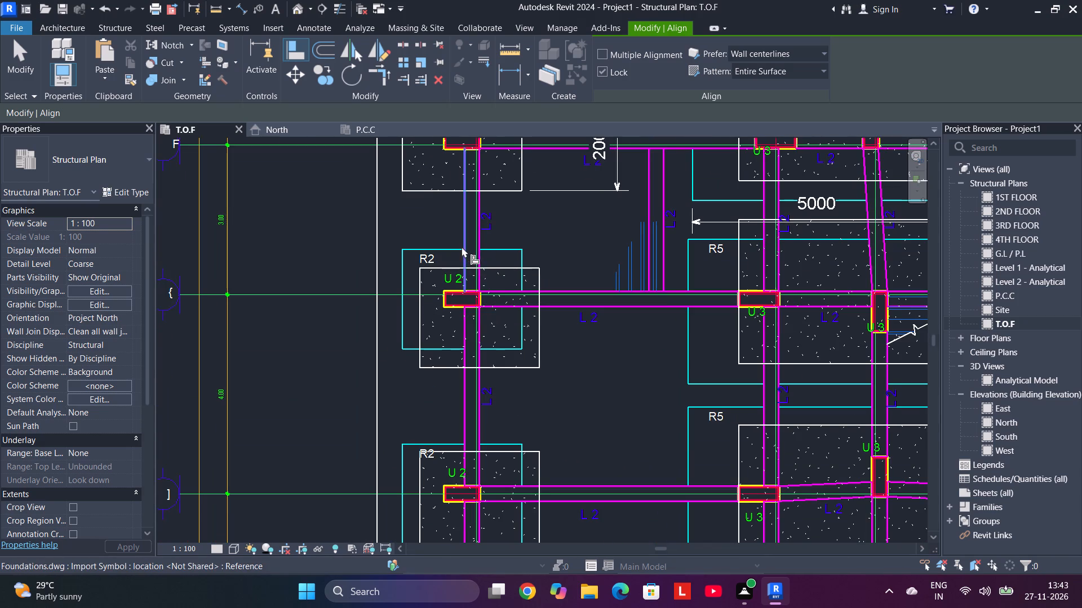
scroll(460, 246, "up", 3)
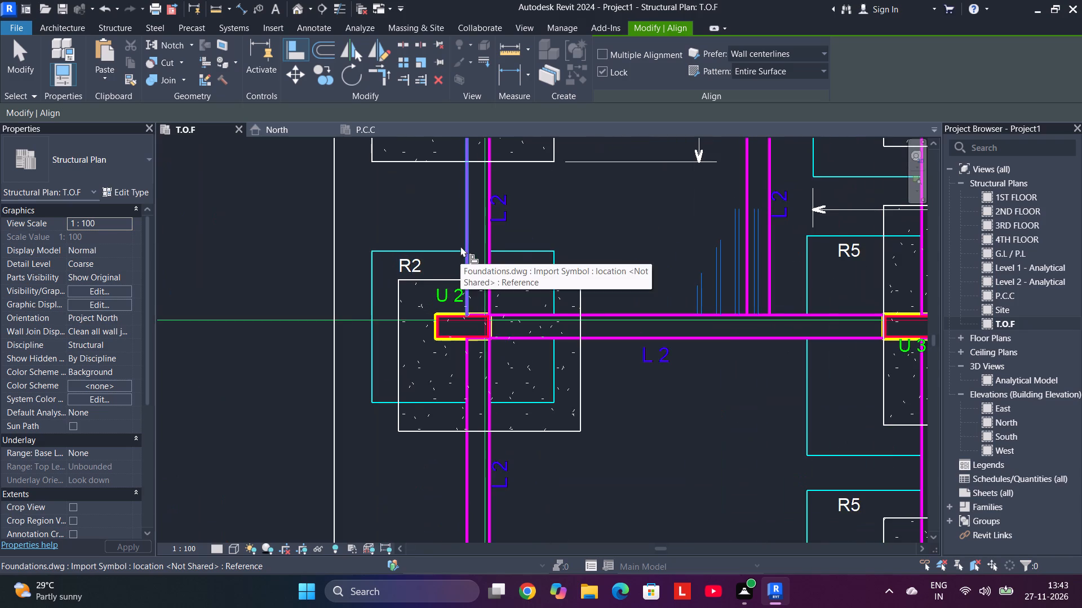
scroll(460, 246, "down", 1)
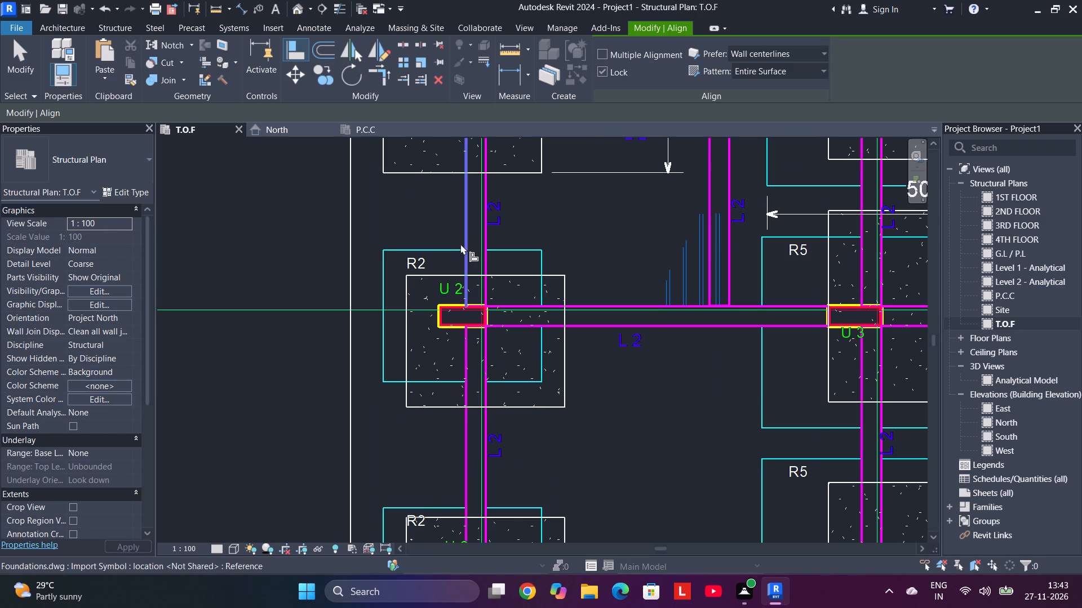
left_click(442, 249)
left_click(509, 277)
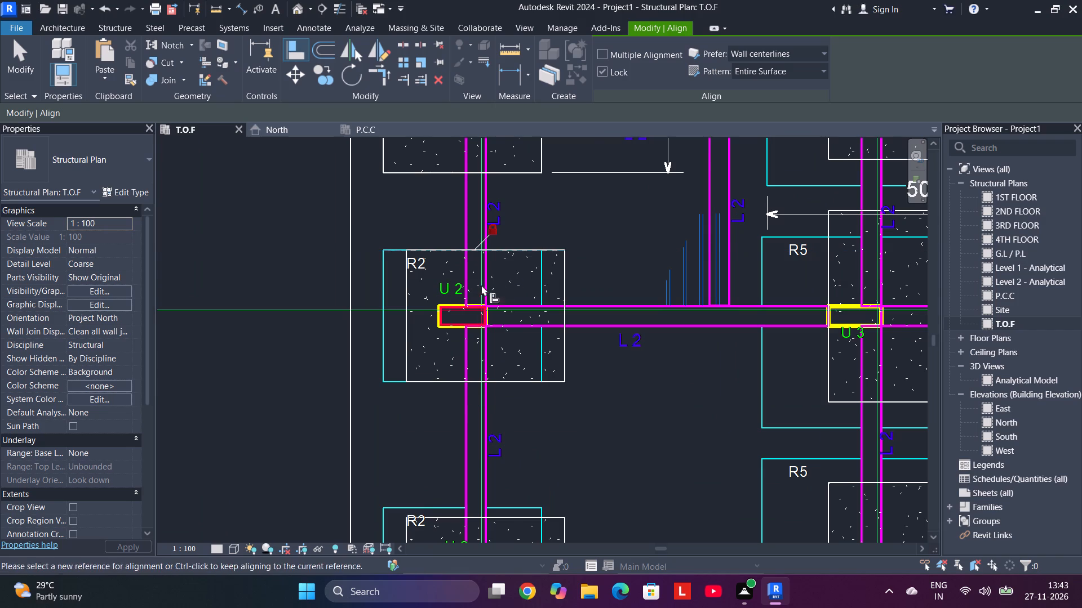
left_click(385, 284)
left_click(406, 289)
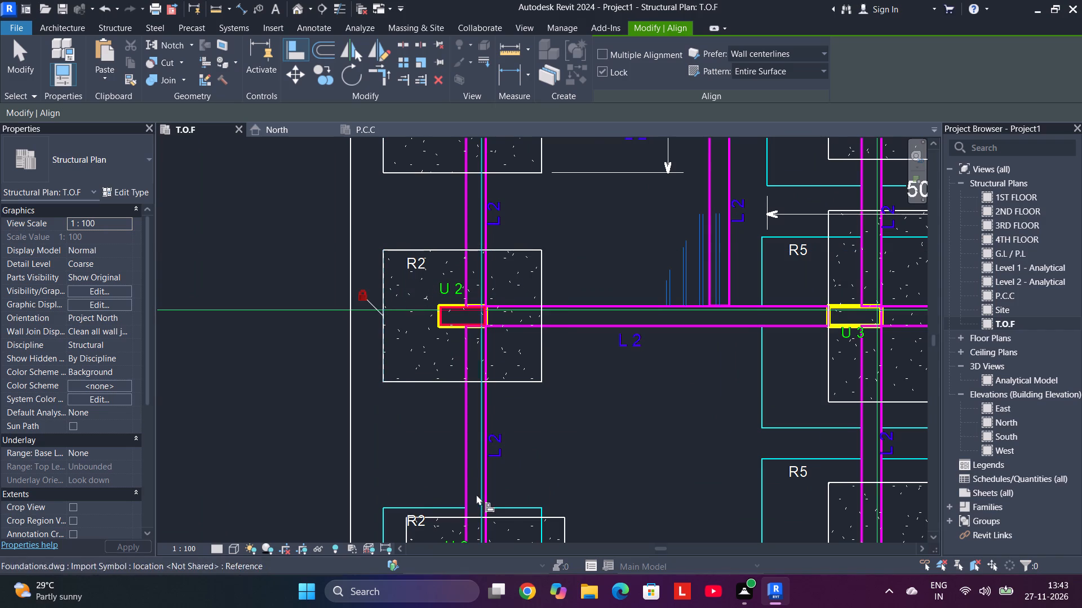
Align the upper and left edges of the fourth-row footing on grid 10 with its R2 outline.
middle_click_drag(476, 494, 473, 311)
left_click(438, 321)
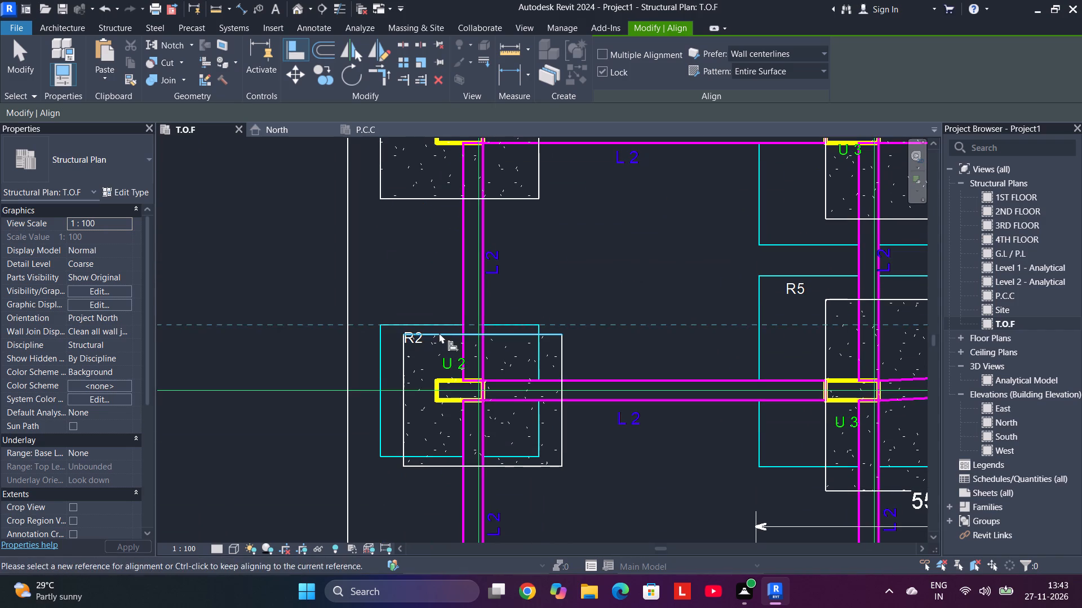
left_click(439, 333)
left_click(385, 364)
left_click(403, 366)
scroll(500, 411, "down", 1)
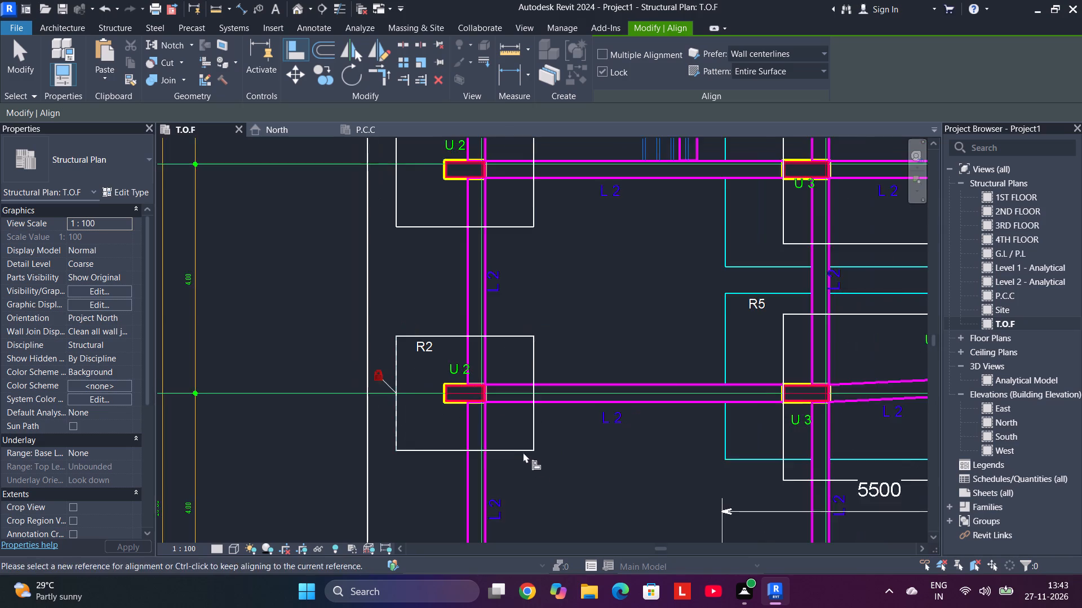
Align the lower and left edges of the fifth-row F2 footing, beside the West elevation marker, with its R2 outline.
scroll(523, 452, "down", 1)
middle_click_drag(531, 466, 542, 248)
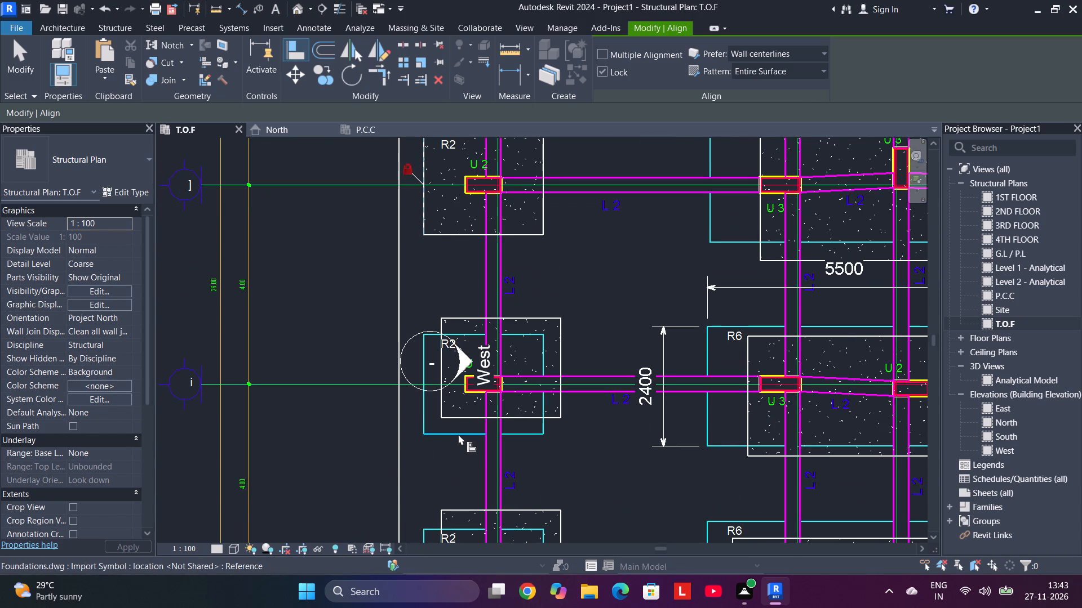
left_click(458, 434)
left_click(461, 415)
left_click(425, 407)
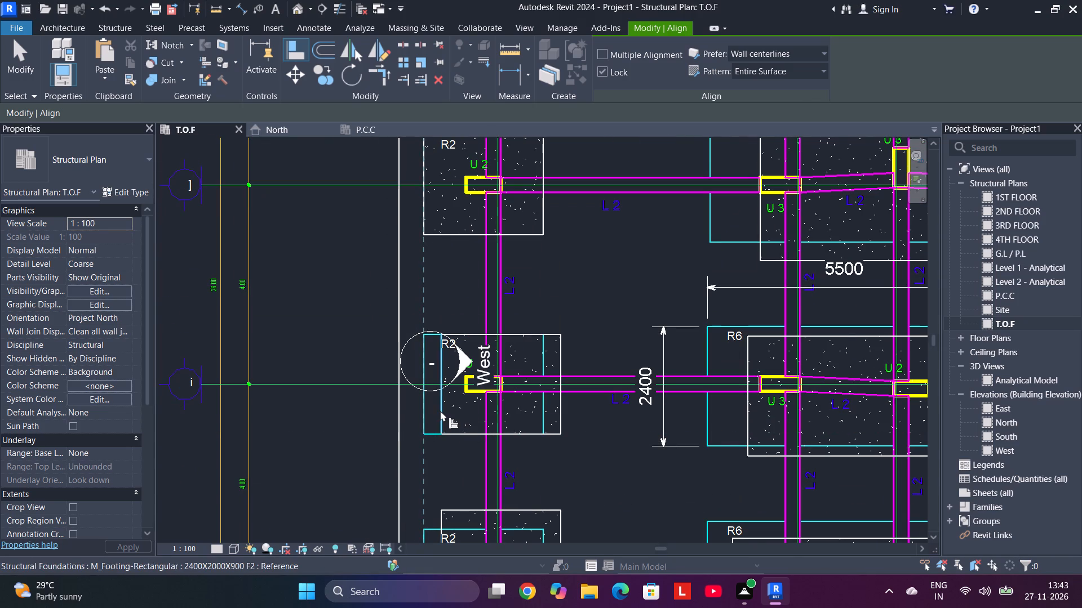
left_click(441, 411)
Align the left and lower edges of the sixth-row F2 footing on grid 10 with its R2 outline.
middle_click_drag(464, 466, 479, 303)
left_click(443, 385)
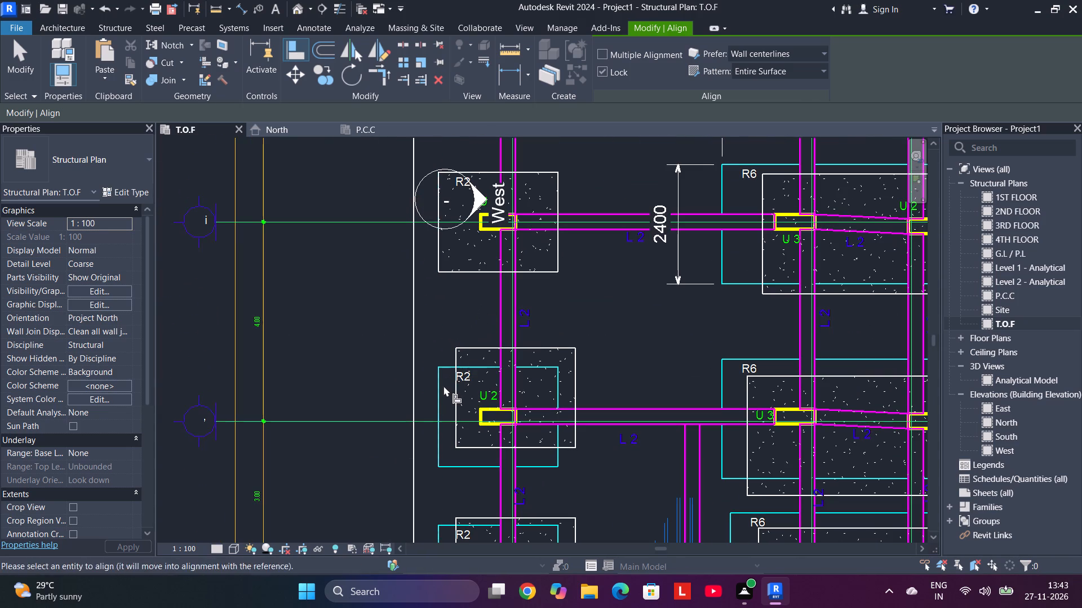
left_click(460, 394)
left_click(463, 470)
left_click(469, 448)
Align the upper and left edges of the seventh-row F2 footing on grid 10 with its R2 outline.
left_click_drag(479, 512, 479, 507)
middle_click_drag(477, 498, 497, 316)
middle_click(497, 316)
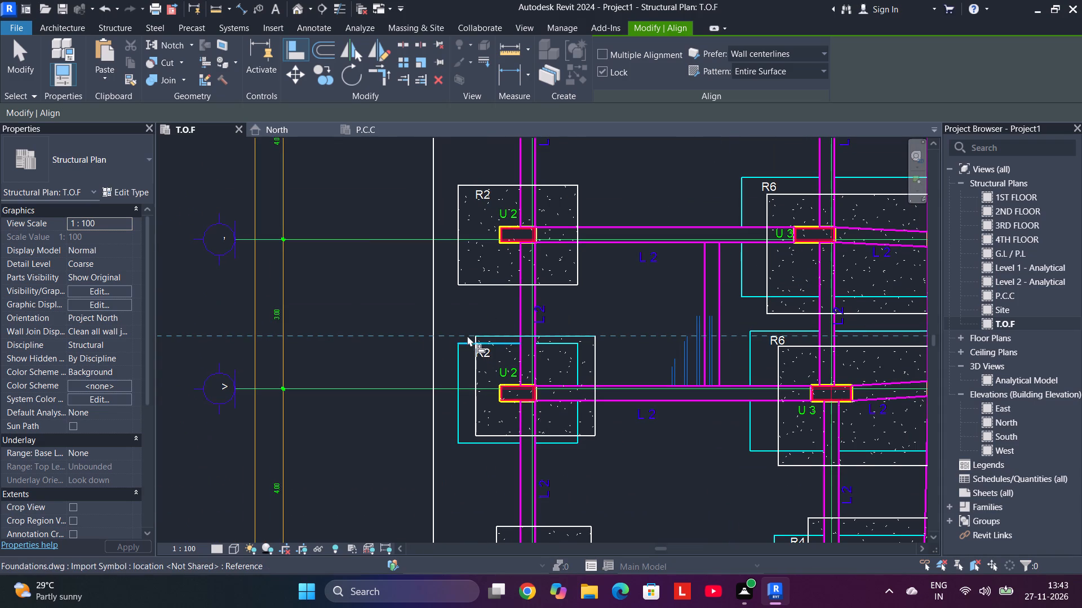
left_click(471, 312)
left_click(465, 340)
left_click(478, 335)
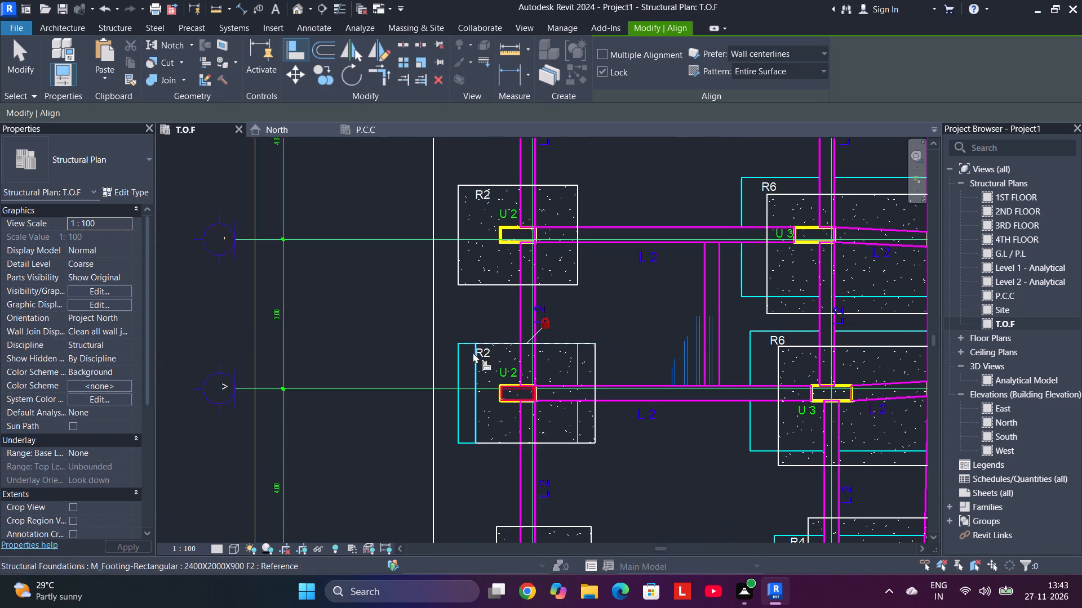
left_click(459, 348)
left_click(471, 349)
Align the left and upper edges of the F1 footing in the bottom row P with its R1 outline.
scroll(487, 338, "down", 5)
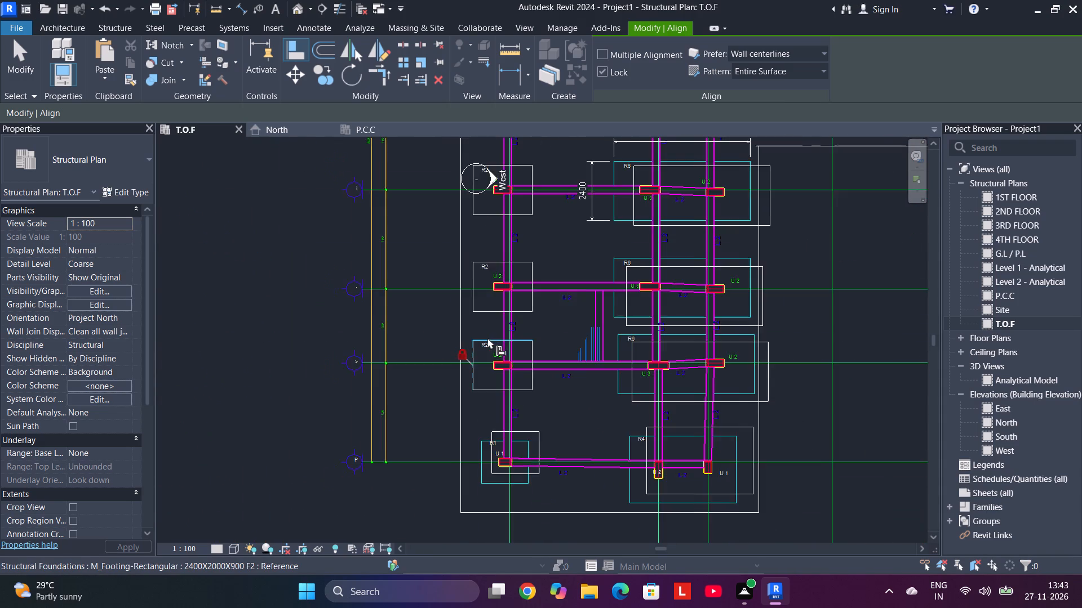
middle_click_drag(490, 338, 500, 303)
scroll(504, 395, "up", 4)
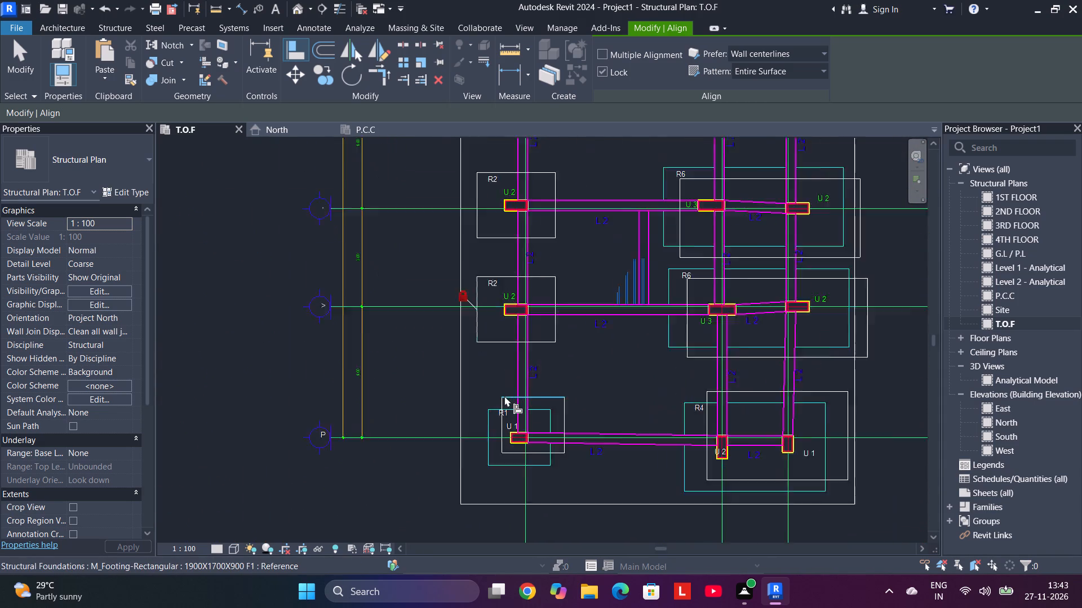
scroll(504, 396, "up", 1)
left_click(481, 431)
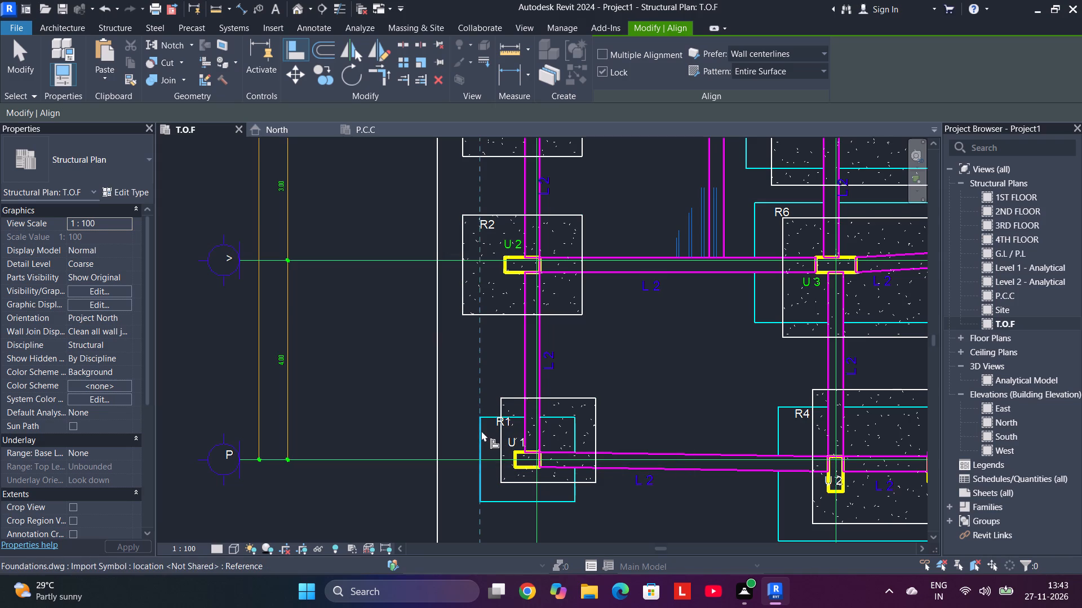
left_click(500, 408)
left_click(497, 417)
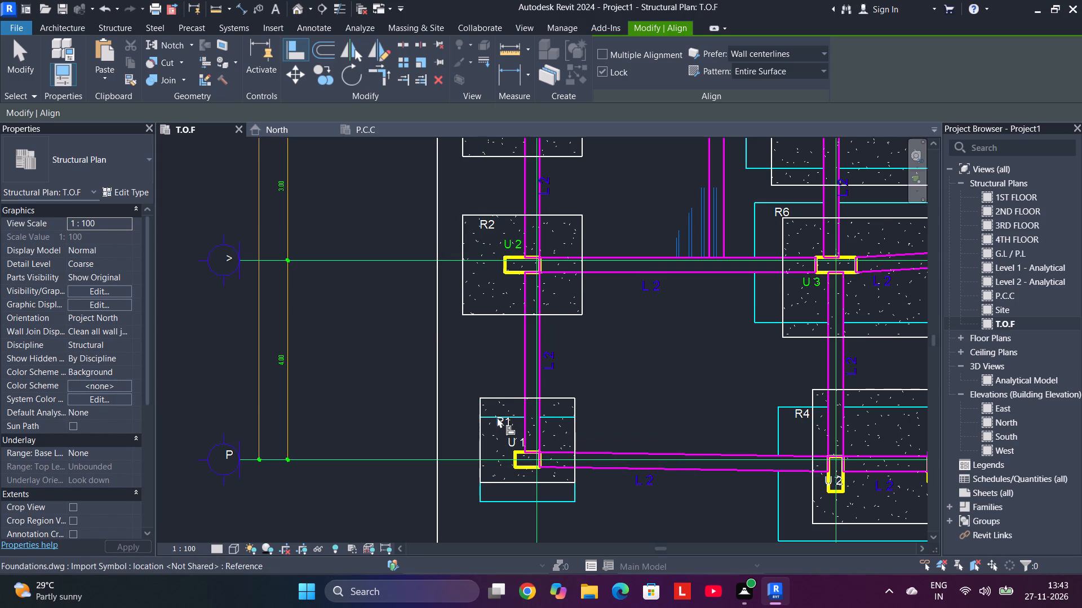
left_click(511, 392)
Align the upper and left edges of the F4 footing in the bottom row P with its R4 outline.
scroll(720, 392, "down", 3)
middle_click_drag(722, 391, 518, 369)
scroll(621, 381, "up", 5)
left_click(535, 378)
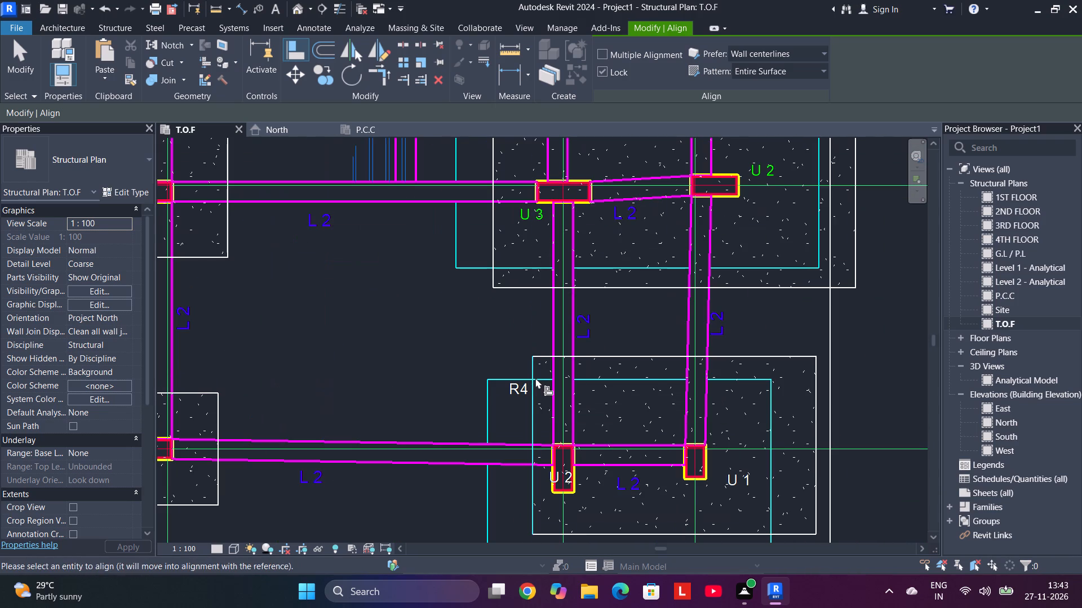
left_click(535, 378)
left_click(509, 378)
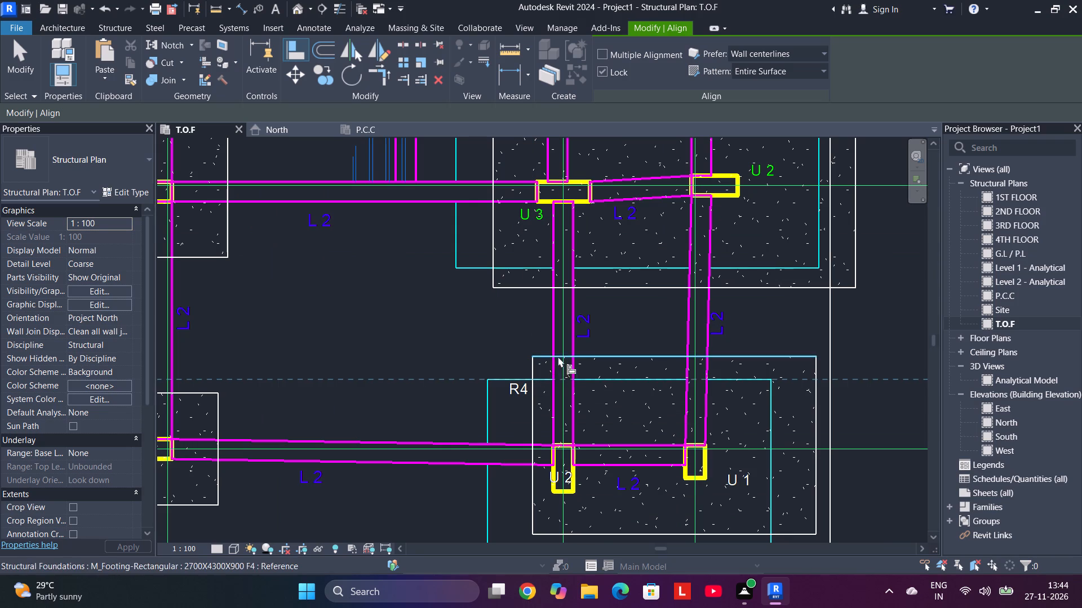
left_click(567, 353)
left_click(486, 403)
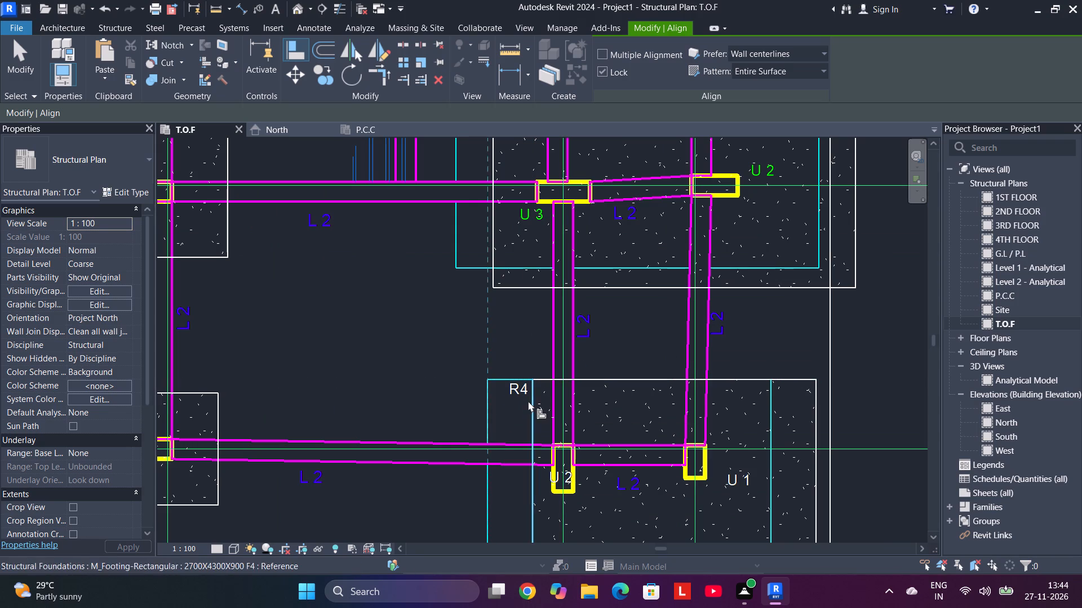
left_click(528, 401)
Align the left and lower edges of the F6 footing directly above the bottom-row R4 with its R6 outline.
middle_click_drag(508, 312, 516, 442)
left_click(463, 375)
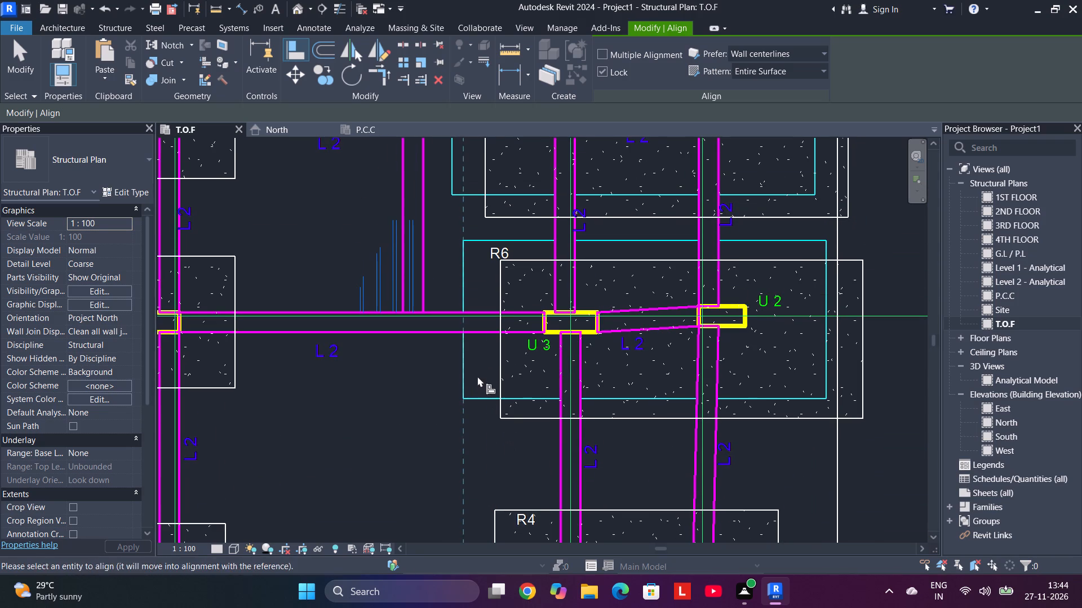
left_click(499, 378)
left_click(489, 396)
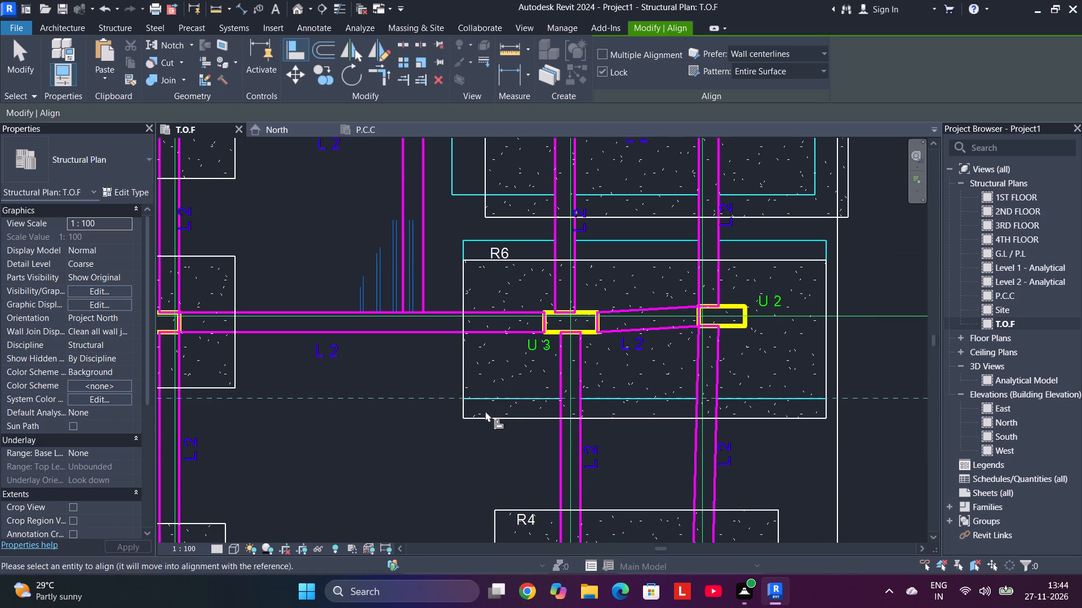
left_click(485, 411)
left_click(494, 401)
left_click(501, 417)
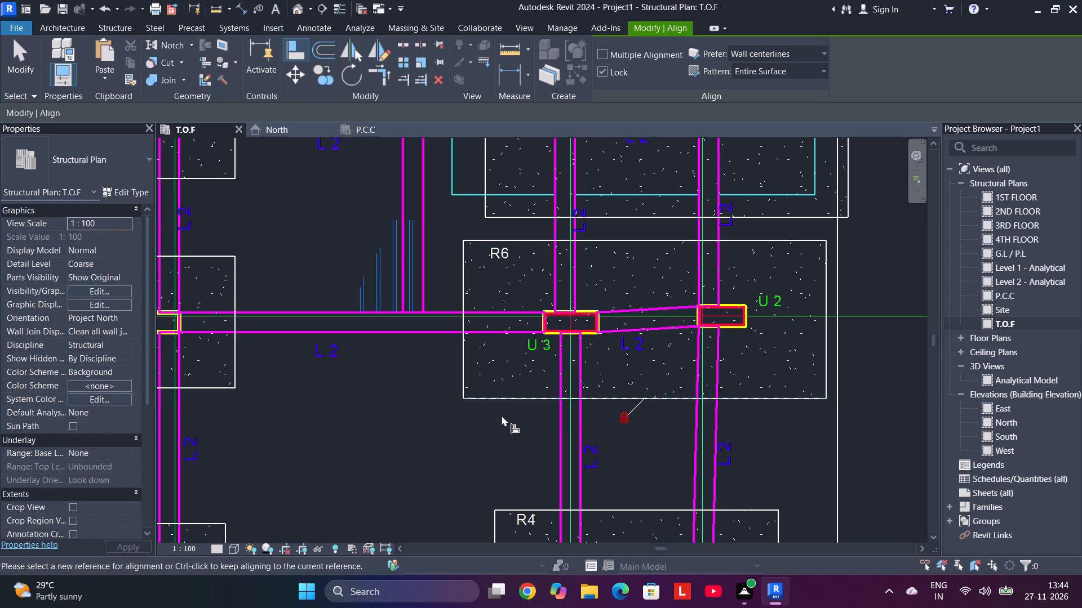
Align the lower and left edges of the sixth-row F6 footing with its R6 outline.
scroll(513, 361, "down", 3)
middle_click_drag(514, 362, 514, 428)
scroll(514, 428, "up", 1)
scroll(490, 286, "up", 4)
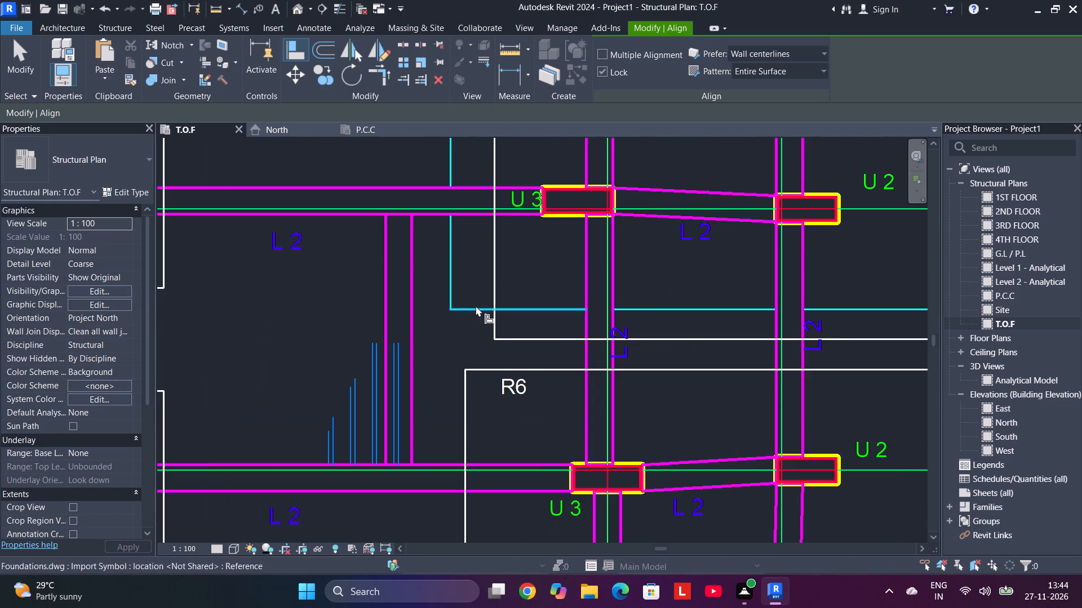
left_click(476, 309)
left_click(516, 336)
left_click(440, 268)
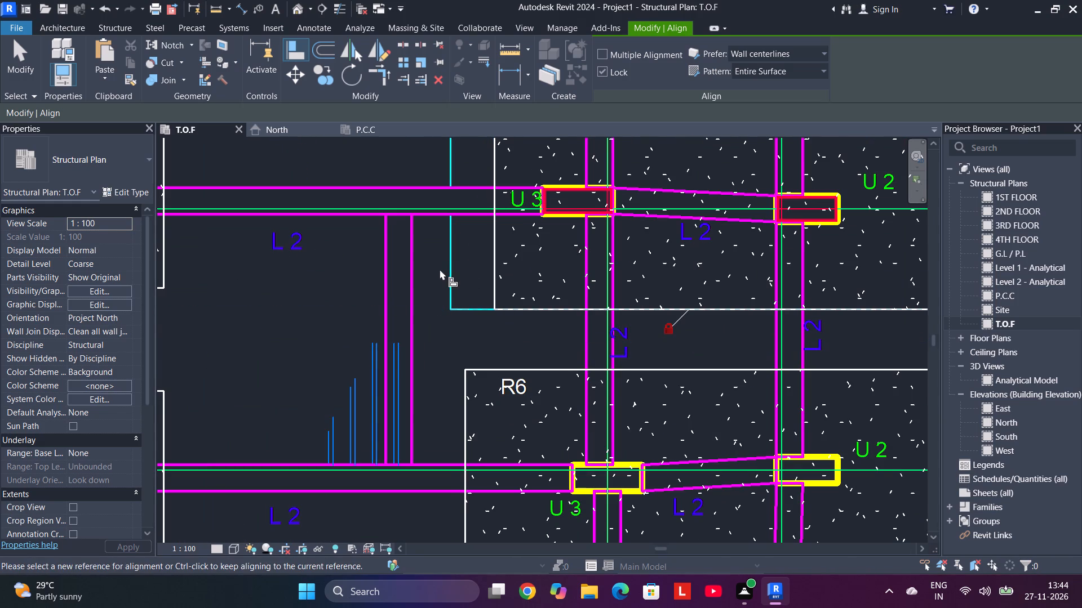
left_click(447, 270)
left_click(495, 273)
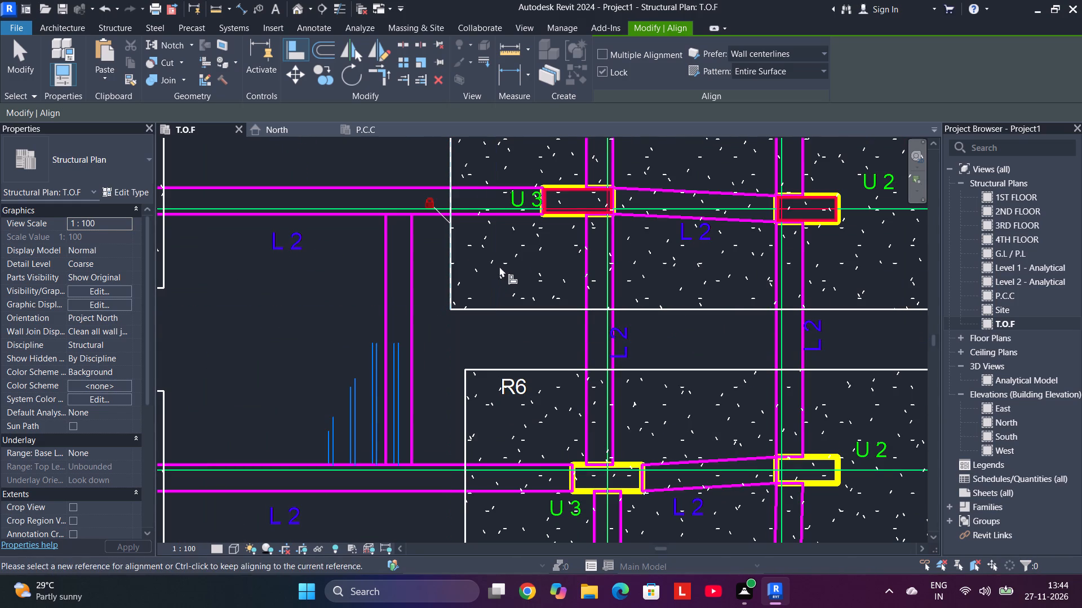
Align the lower and left edges of the fifth-row F6 footing with the R6 outline dimensioned 5500 by 2400.
middle_click_drag(505, 305, 449, 552)
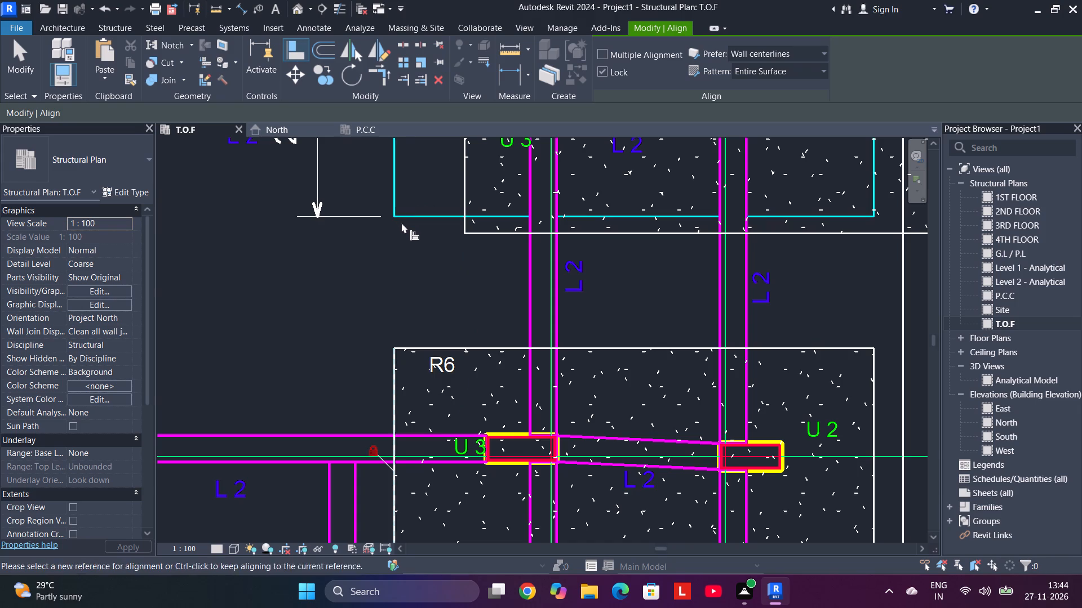
left_click(407, 217)
left_click(478, 233)
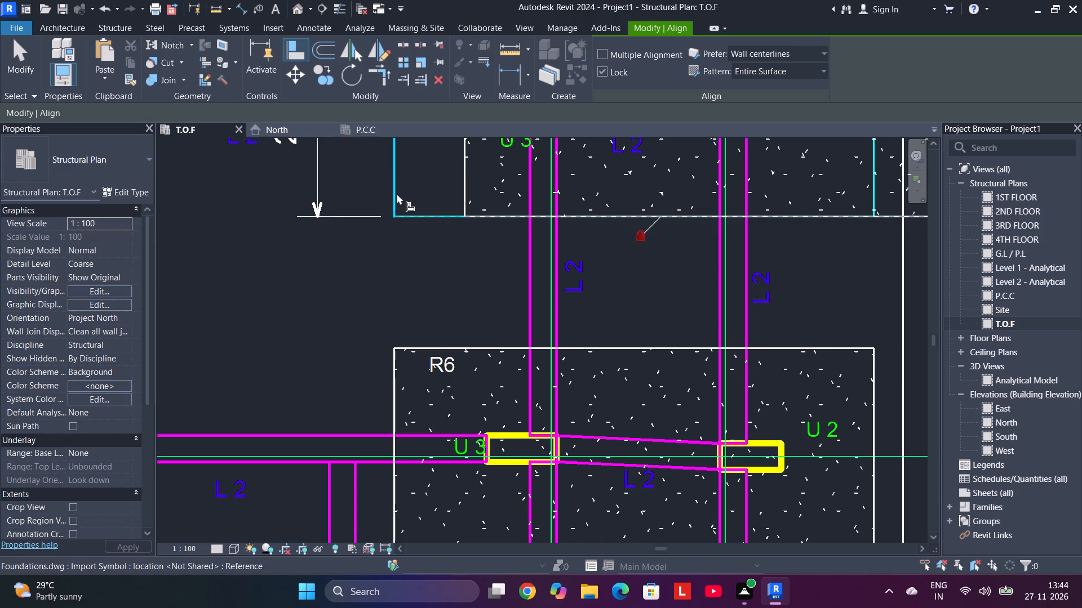
left_click(397, 194)
left_click(461, 196)
Align the left and upper edges of the fourth-row F5 footing, directly above the R6 footings, with its R5 outline.
middle_click_drag(462, 196, 467, 469)
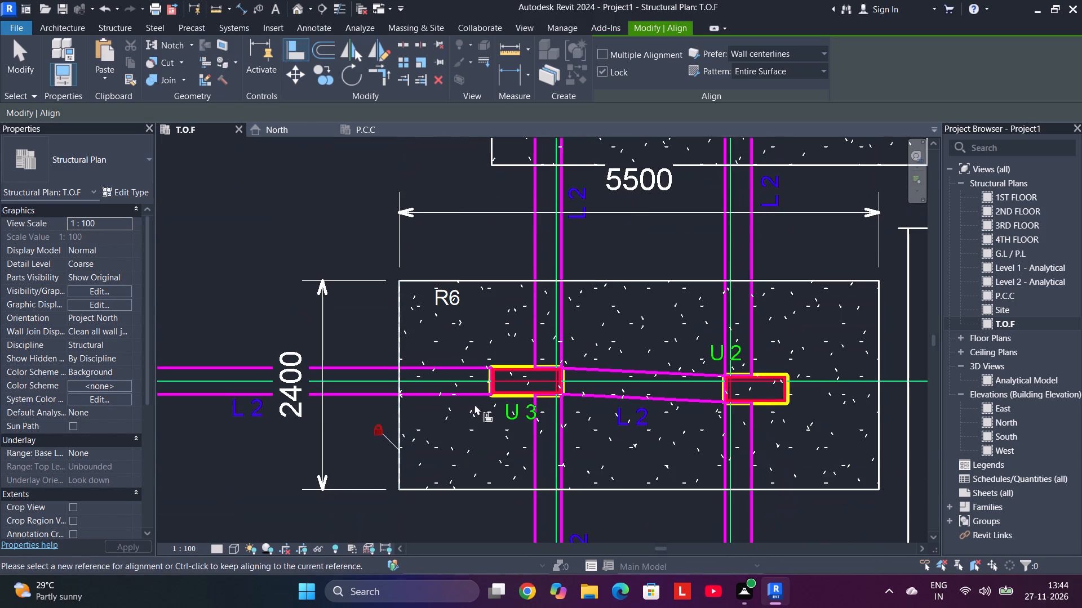
middle_click_drag(472, 258, 450, 502)
middle_click_drag(444, 242, 433, 360)
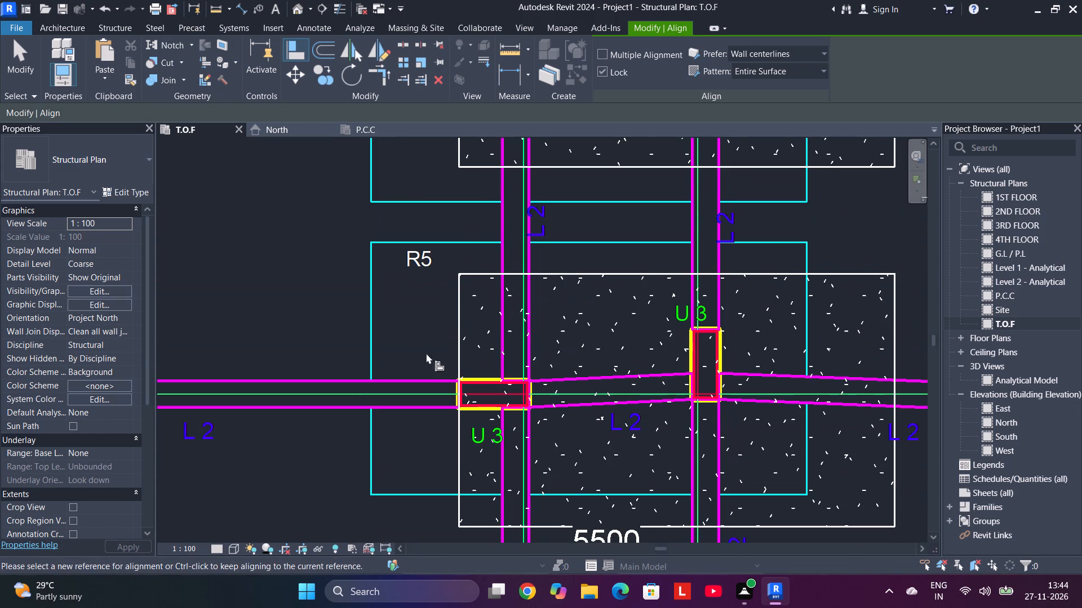
left_click(369, 311)
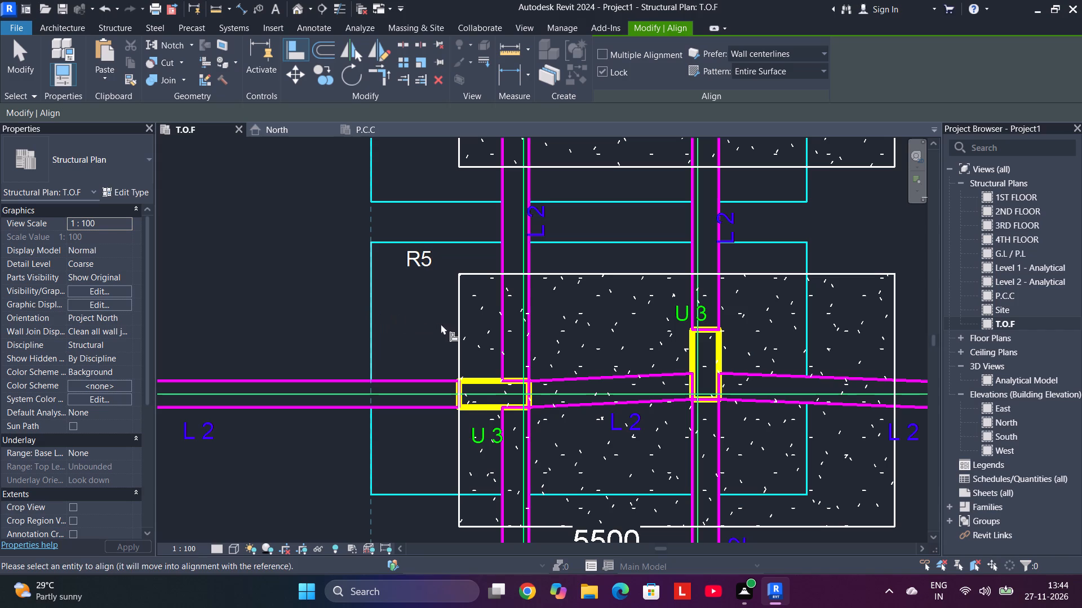
left_click(458, 321)
left_click(464, 239)
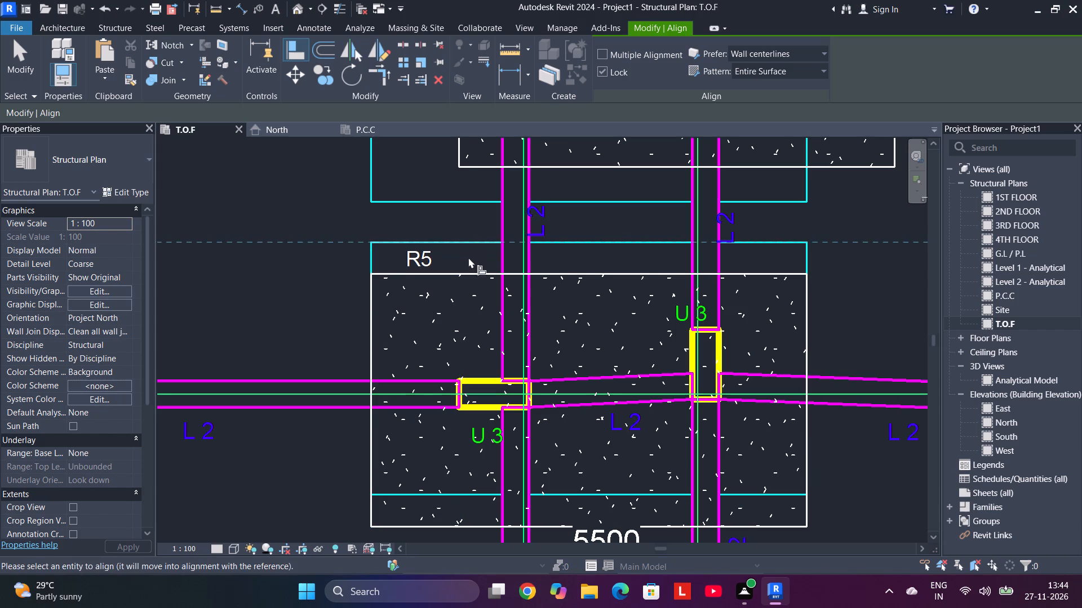
left_click(469, 273)
Align the left and lower edges of the third-row F5 footing with its R5 outline.
middle_click_drag(477, 248, 449, 476)
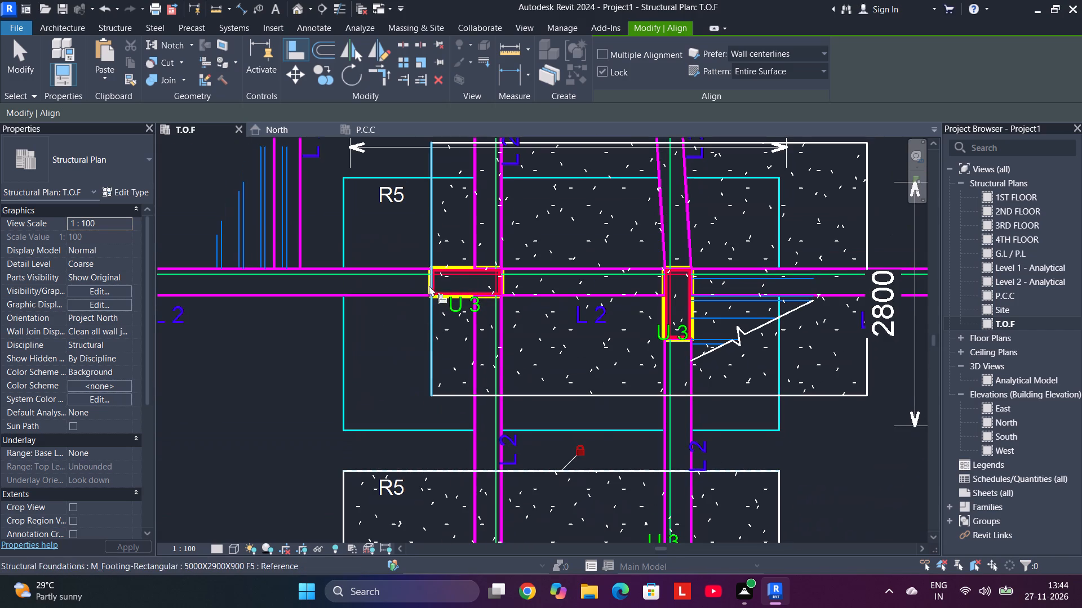
left_click(347, 340)
left_click(434, 333)
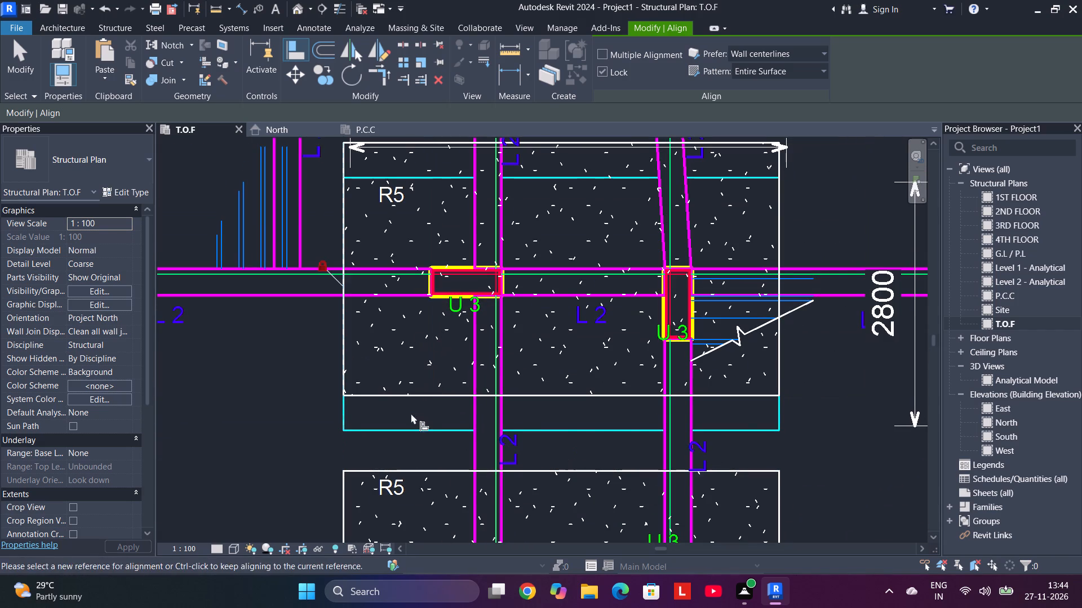
left_click(407, 426)
left_click(417, 394)
Align the left and lower edges of the second-row F5 footing with the R5 outline dimensioned 5000 by 2900.
middle_click_drag(468, 294, 465, 576)
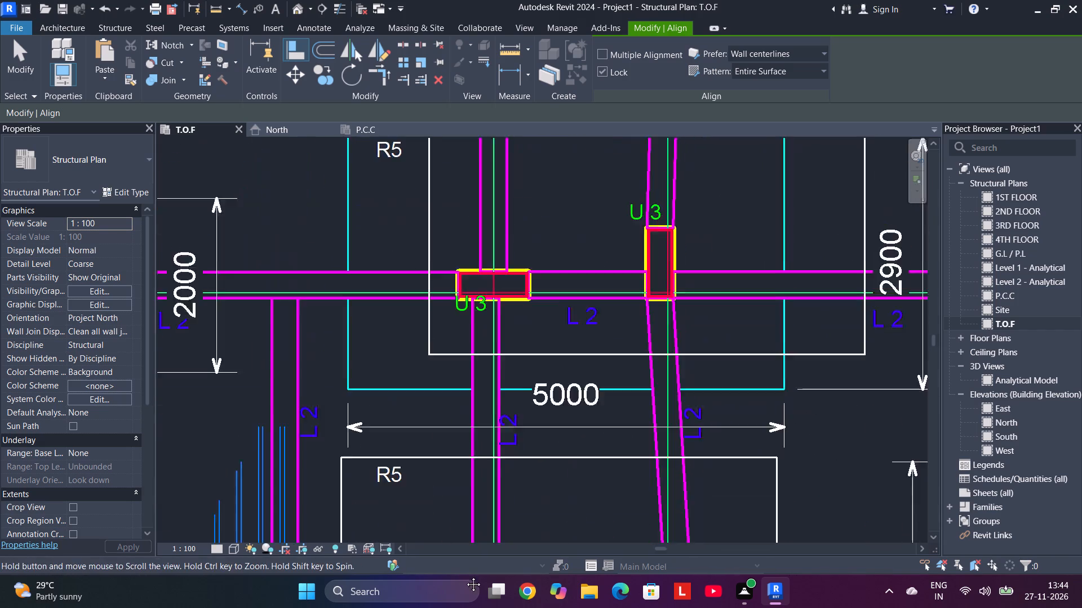
middle_click_drag(465, 576, 464, 575)
left_click(347, 342)
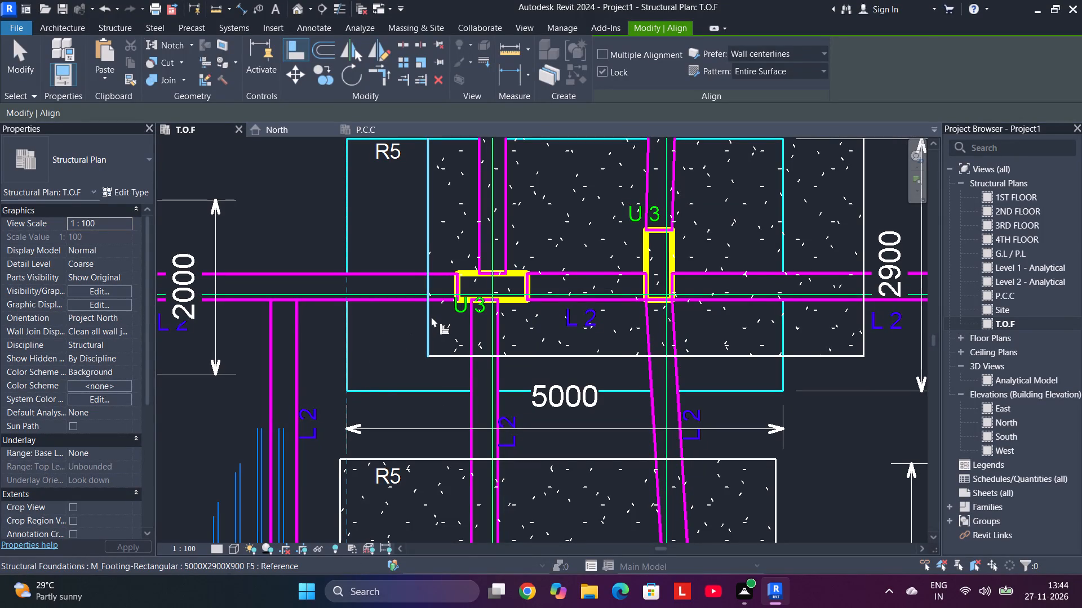
left_click(431, 316)
left_click(373, 388)
left_click(390, 354)
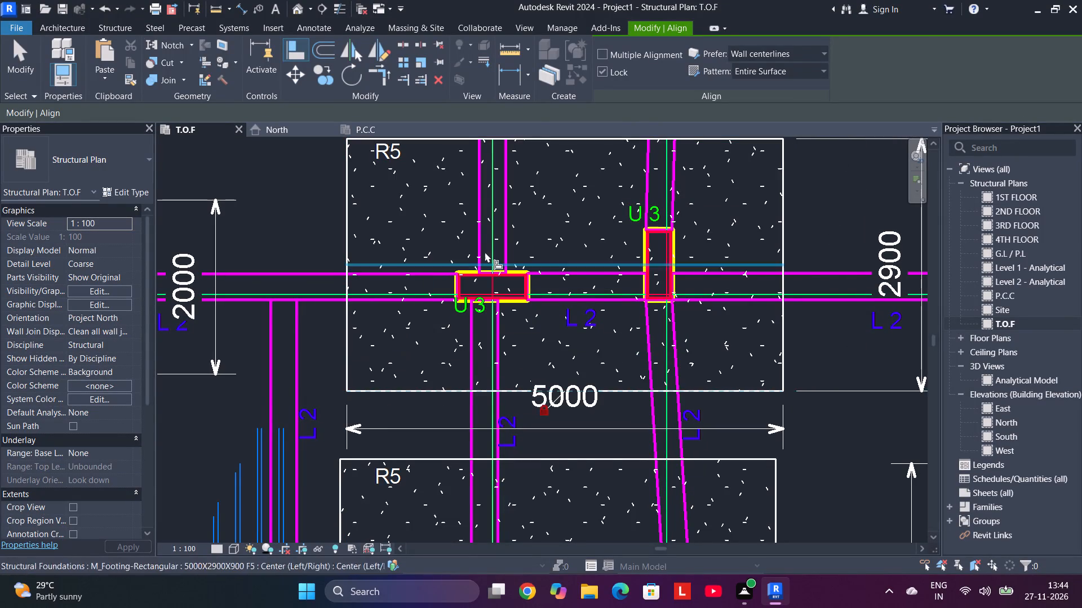
Align the lower and left edges of the top-row F4 footing with the R4 outline dimensioned 4300 by 2700.
middle_click_drag(486, 256, 473, 508)
middle_click_drag(438, 272, 432, 453)
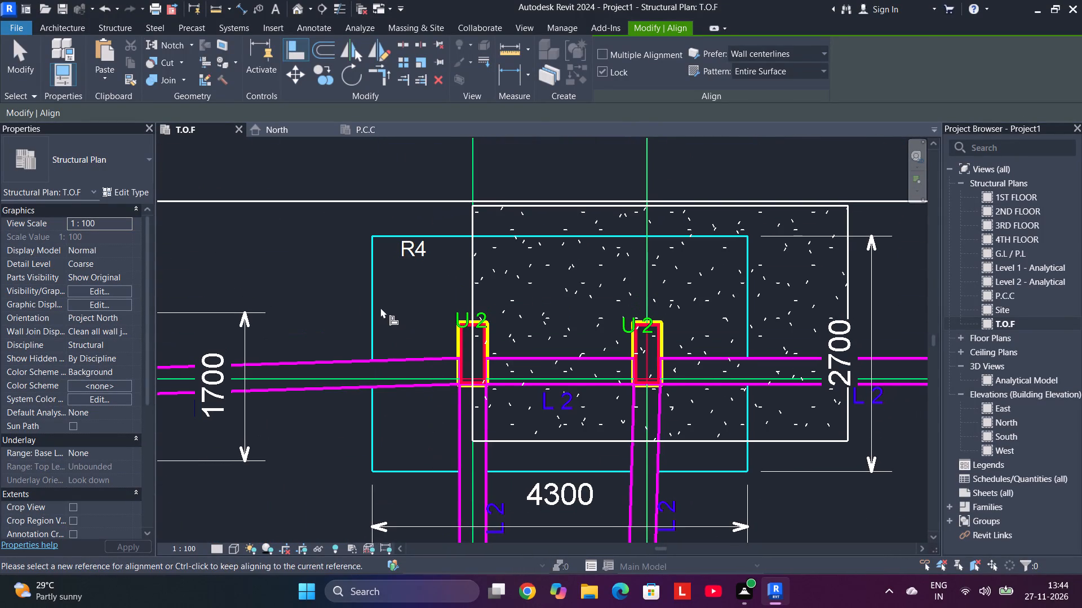
left_click(408, 468)
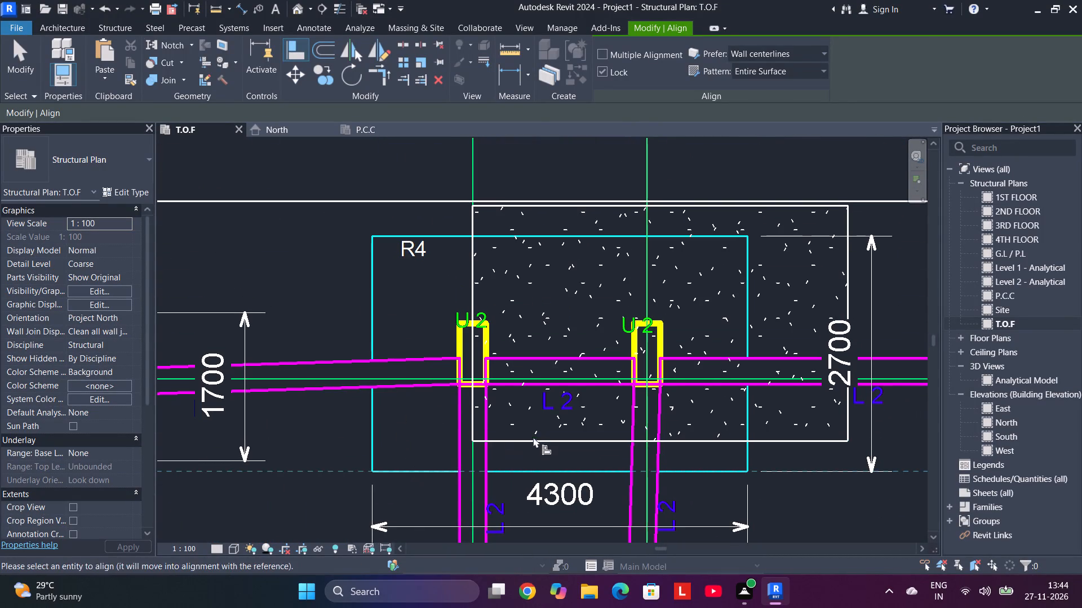
left_click(534, 444)
left_click(374, 332)
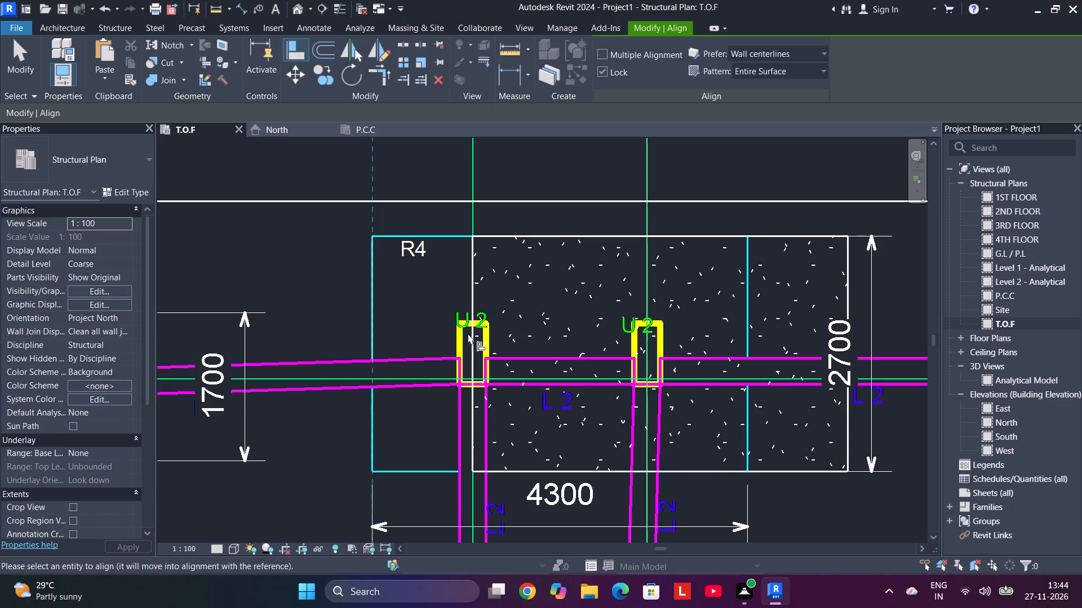
left_click(476, 287)
Align the upper and left edges of the top-row footing next to R4 with its R2 outline.
scroll(717, 375, "down", 1)
middle_click_drag(717, 375, 204, 292)
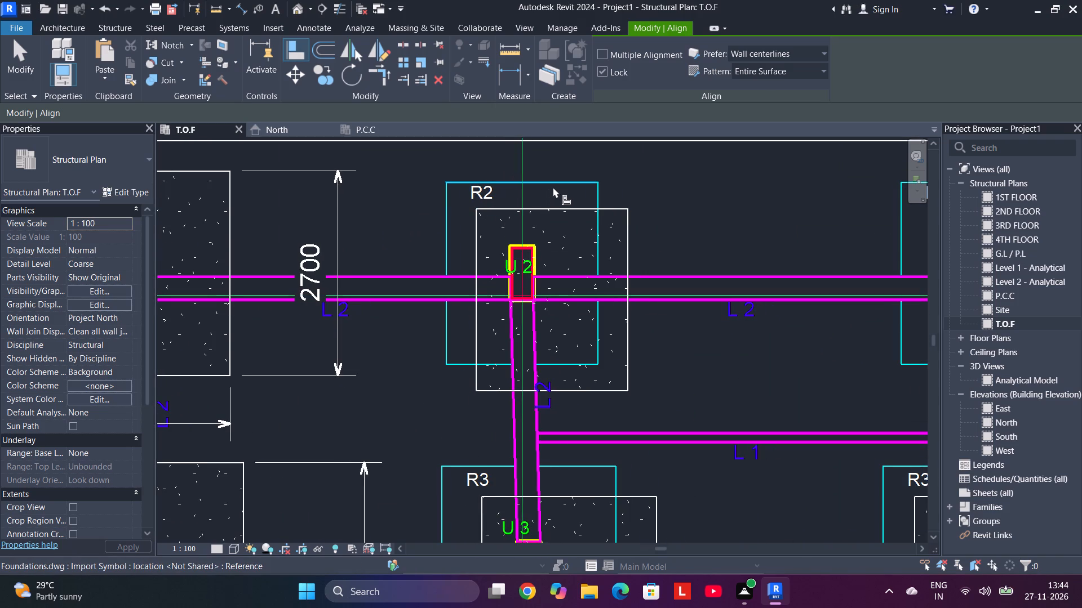
left_click(553, 187)
left_click(563, 207)
left_click(447, 214)
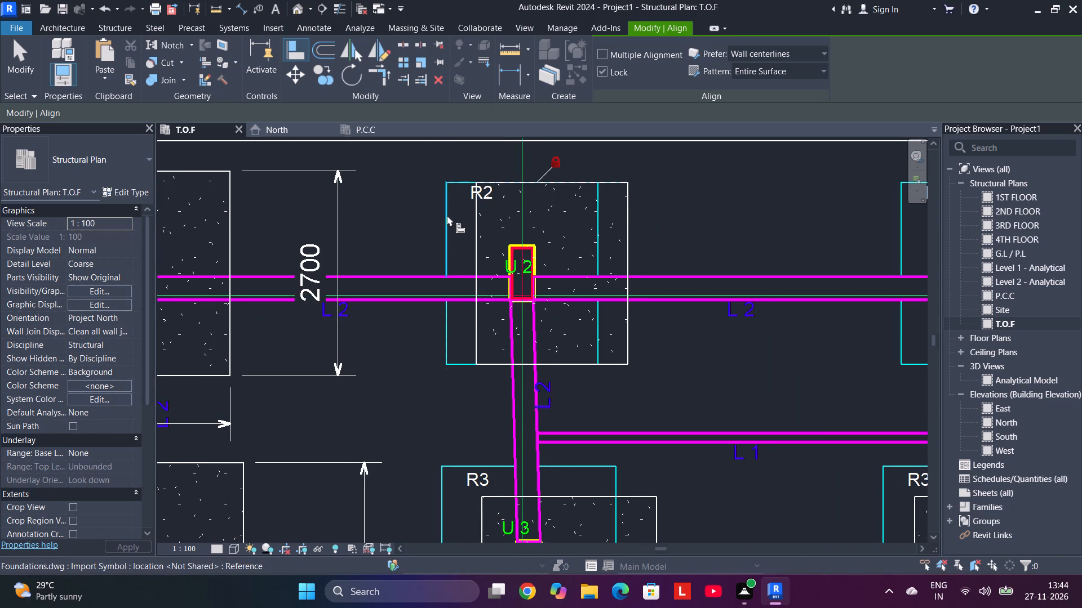
left_click(474, 220)
Align the upper and left edges of the second-row F3 footing below the aligned R2 footing with its 2300-wide R3 outline.
middle_click_drag(494, 488, 479, 308)
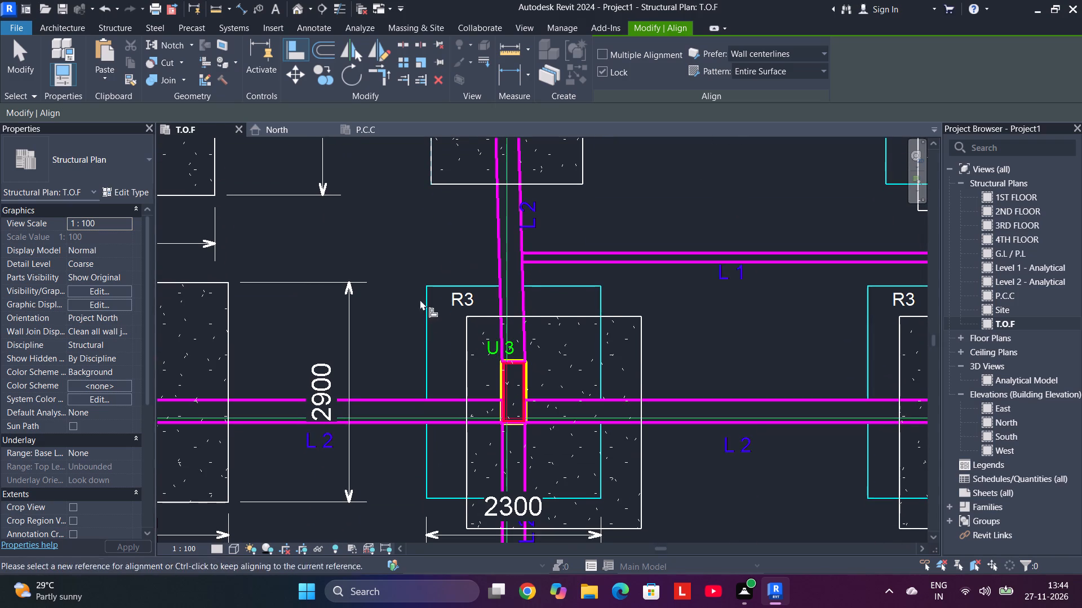
left_click(435, 286)
left_click(481, 315)
left_click(427, 330)
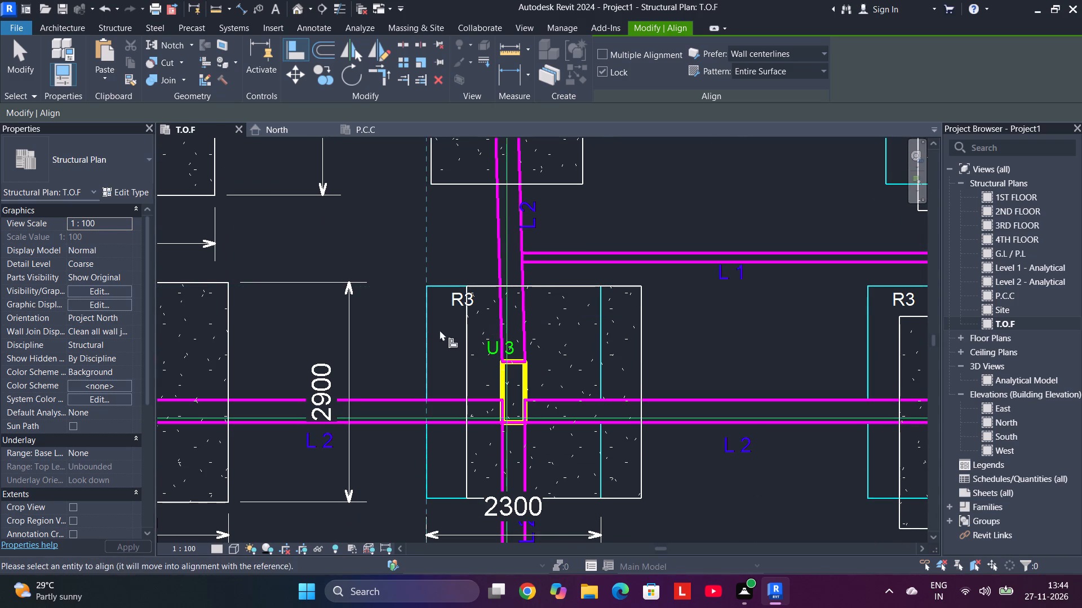
left_click(467, 339)
Align the upper and left edges of the third-row F3 footing in the same column with its R3 outline.
middle_click_drag(488, 511, 493, 294)
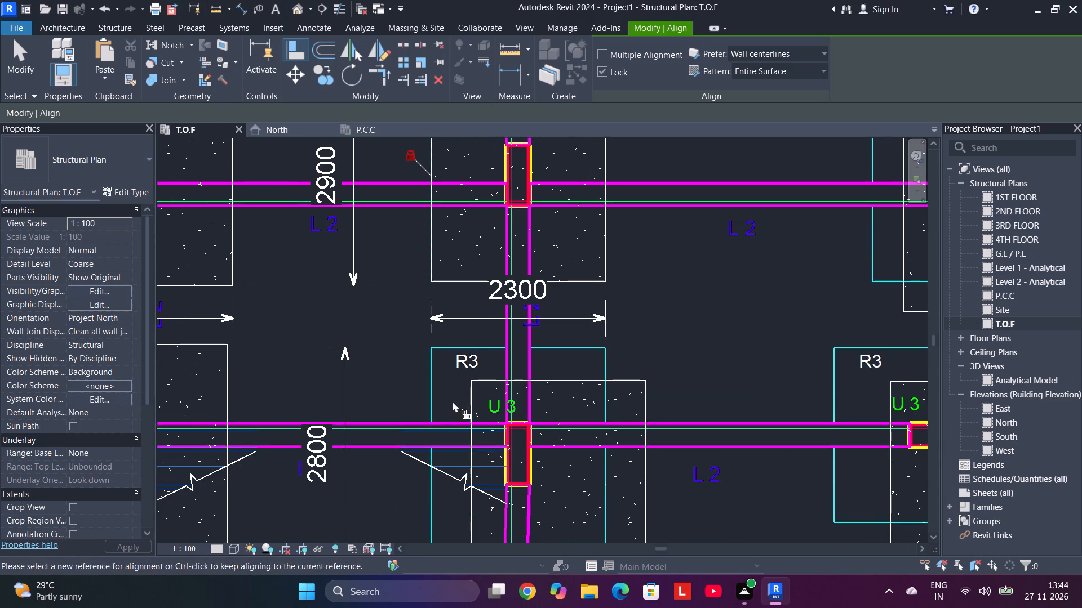
left_click(469, 347)
left_click(487, 383)
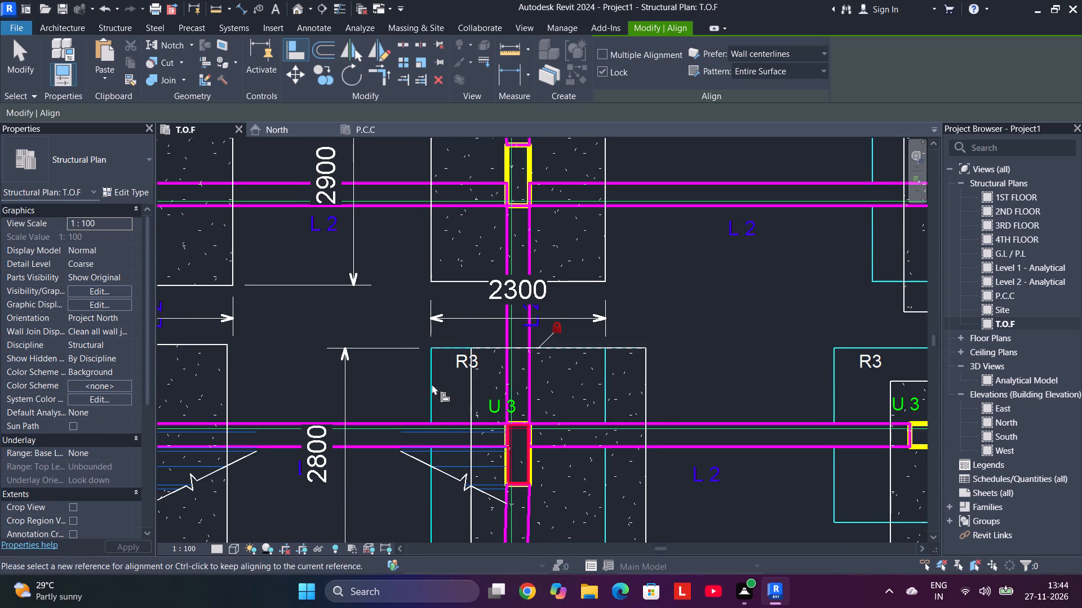
left_click(432, 385)
left_click(472, 388)
Align the upper and left edges of the bottom-row F3 footing in that column with its R3 outline.
middle_click_drag(611, 471, 612, 468)
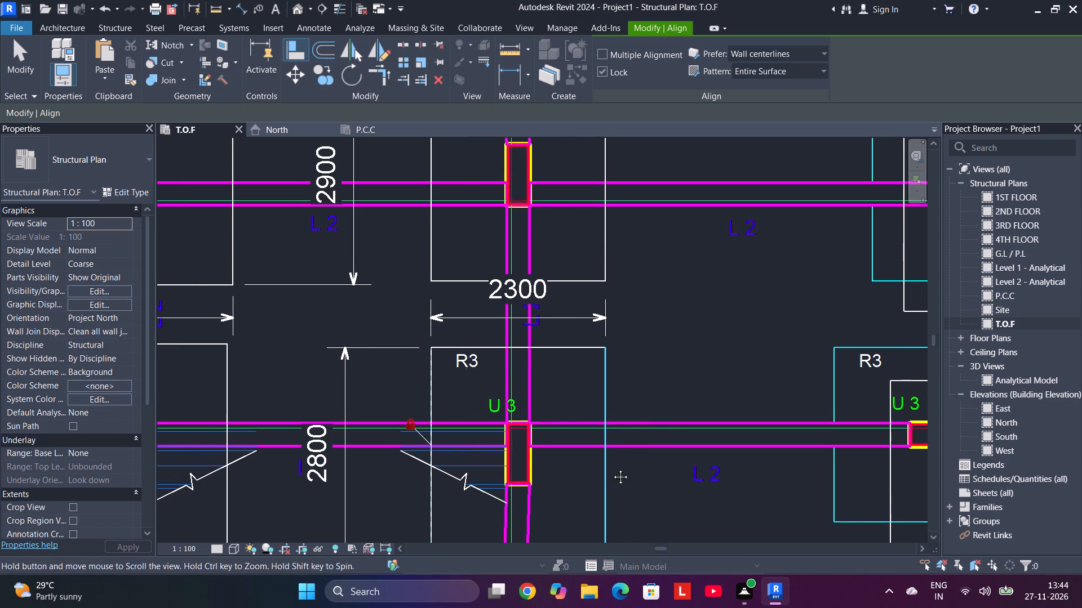
middle_click_drag(612, 468, 497, 216)
left_click(329, 392)
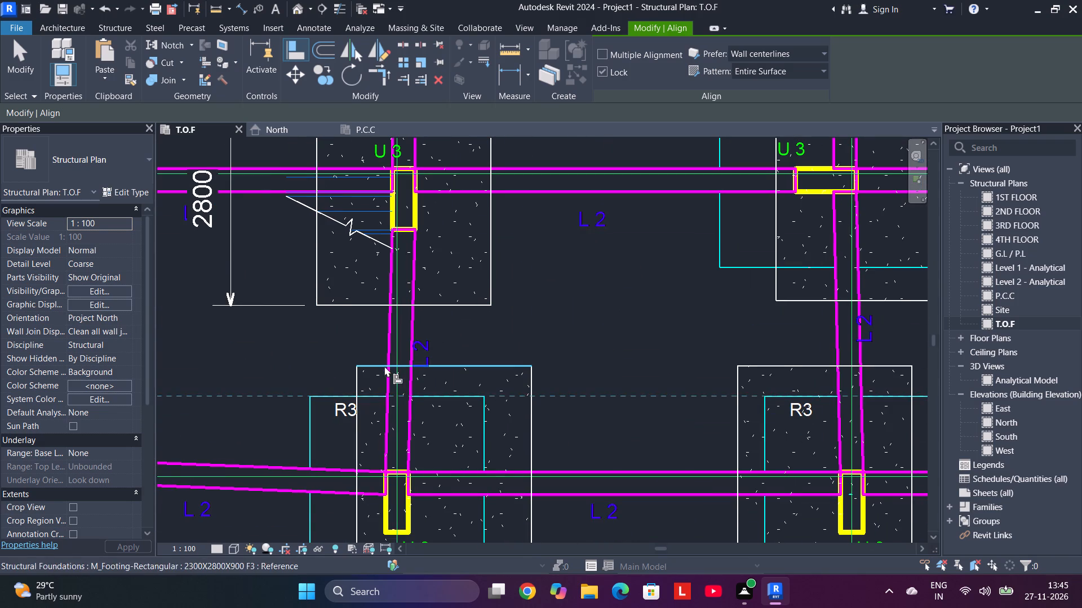
left_click(384, 366)
middle_click_drag(389, 451, 405, 360)
left_click(330, 358)
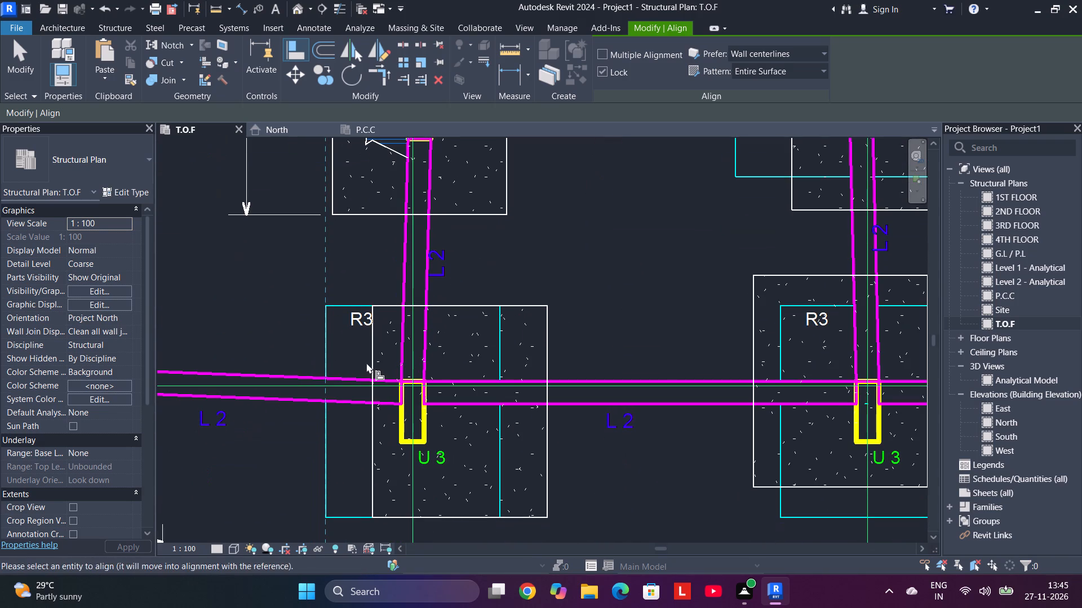
left_click(369, 363)
Align the upper and right edges of the bottom-row F3 footing in the next column to the right with its R3 outline.
middle_click_drag(429, 440, 229, 482)
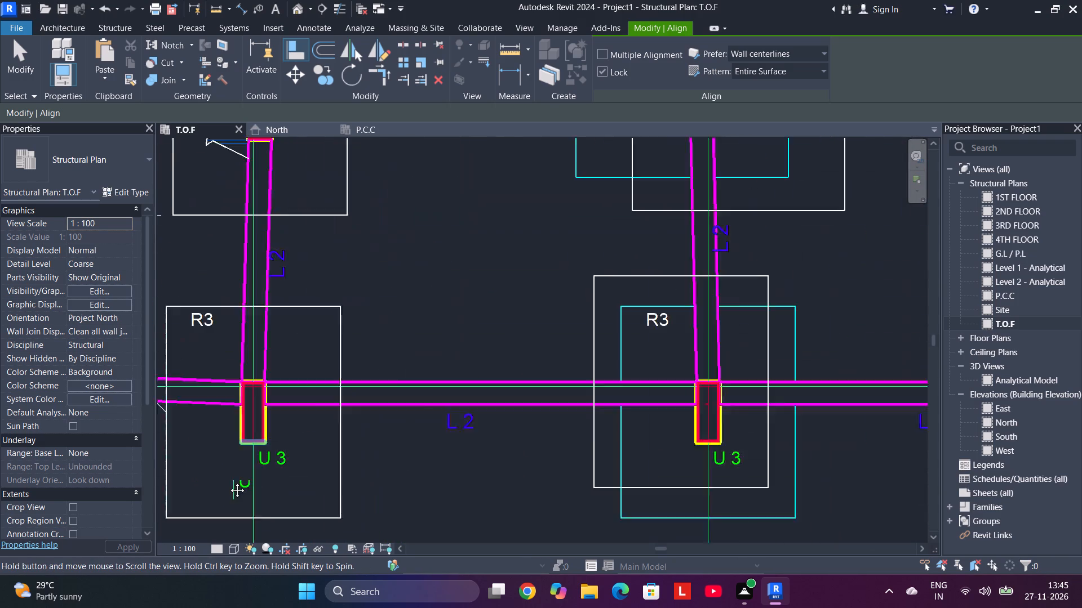
middle_click_drag(229, 482, 228, 482)
middle_click_drag(579, 417, 486, 415)
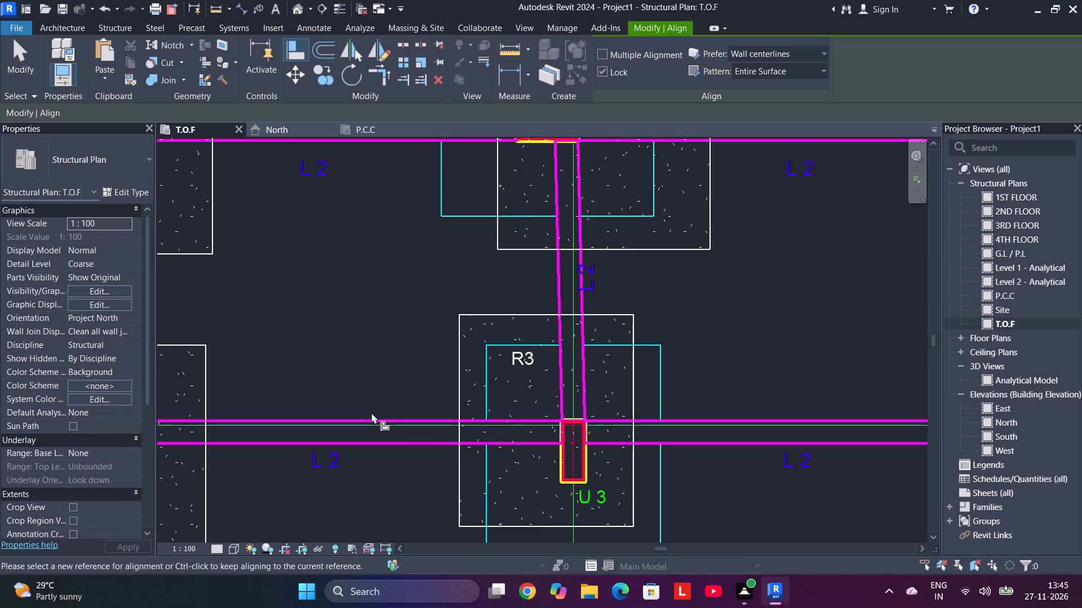
left_click(648, 343)
left_click(610, 312)
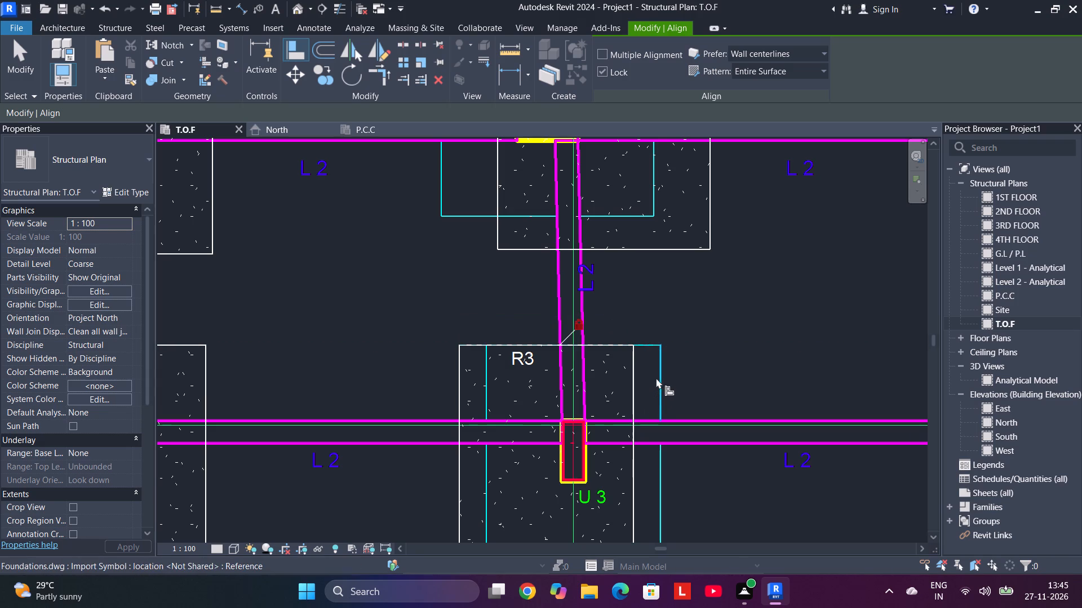
left_click(665, 373)
left_click(629, 371)
Align the upper and left edges of the third-row F3 footing directly above with its horizontal R3 outline.
middle_click_drag(669, 311, 647, 521)
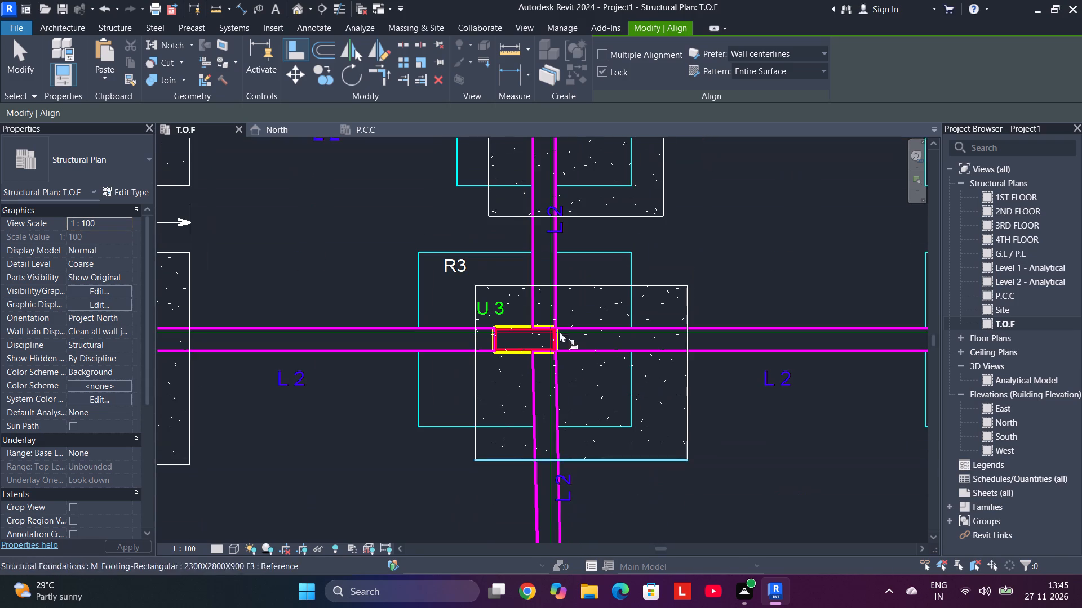
left_click(593, 250)
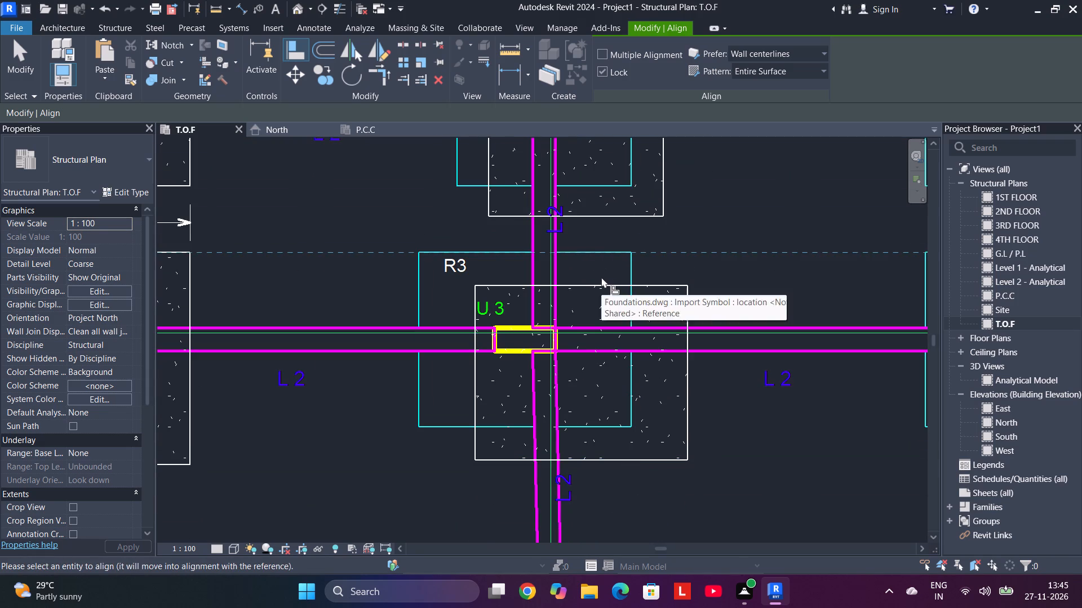
left_click(601, 284)
left_click(421, 289)
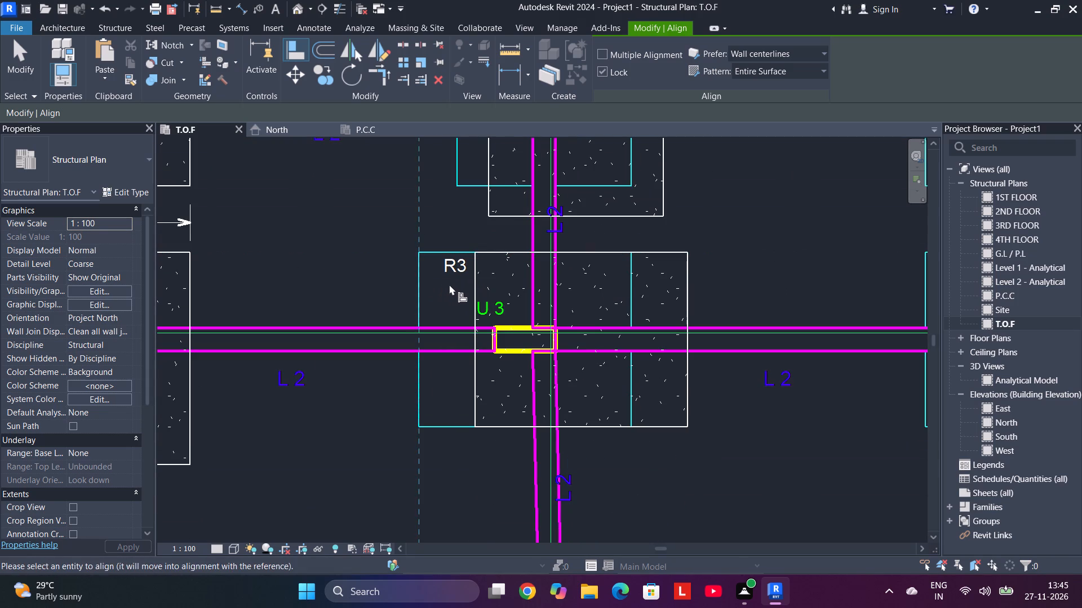
left_click(477, 288)
Align the left and upper edges of the second-row F3 footing in the same column with its R3 outline.
middle_click_drag(507, 238, 490, 453)
left_click(445, 253)
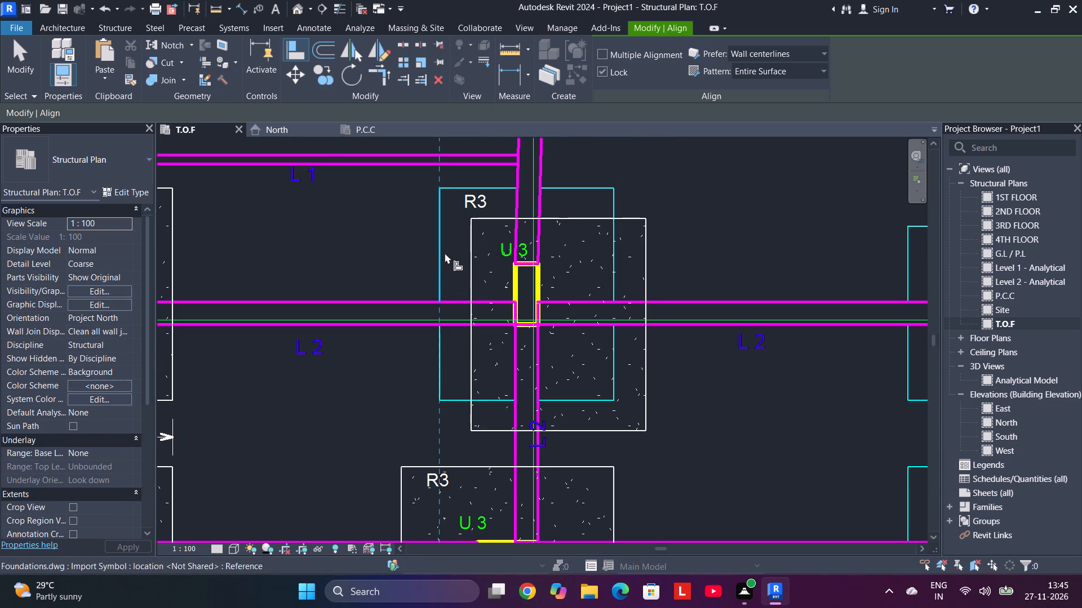
left_click_drag(469, 266, 468, 260)
left_click(493, 189)
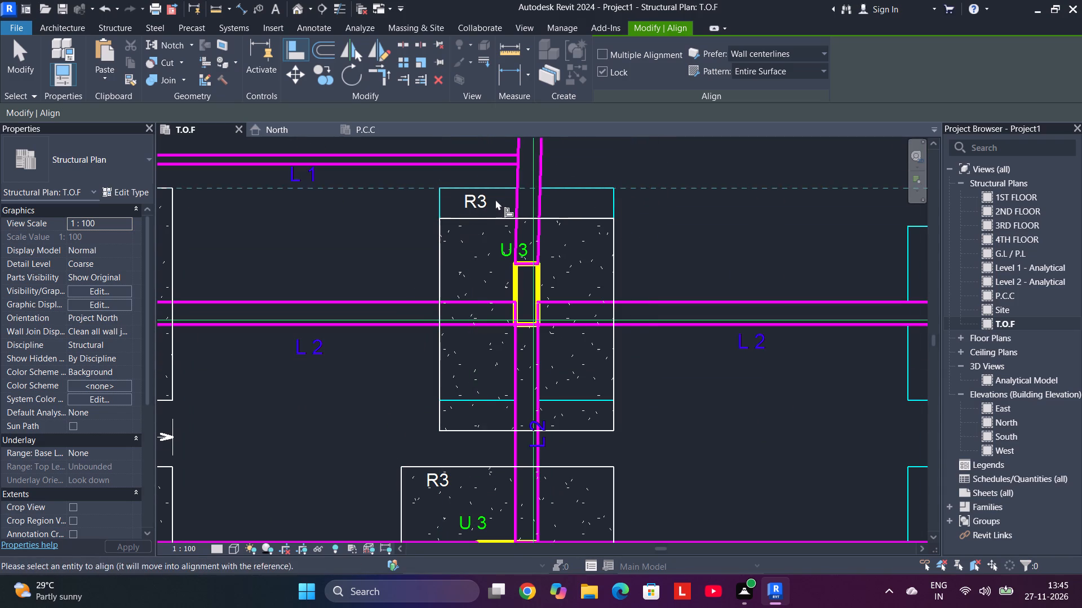
left_click(498, 216)
Align the left and upper edges of the top-row F2 footing in the same column with its R2 outline.
middle_click_drag(512, 239, 499, 499)
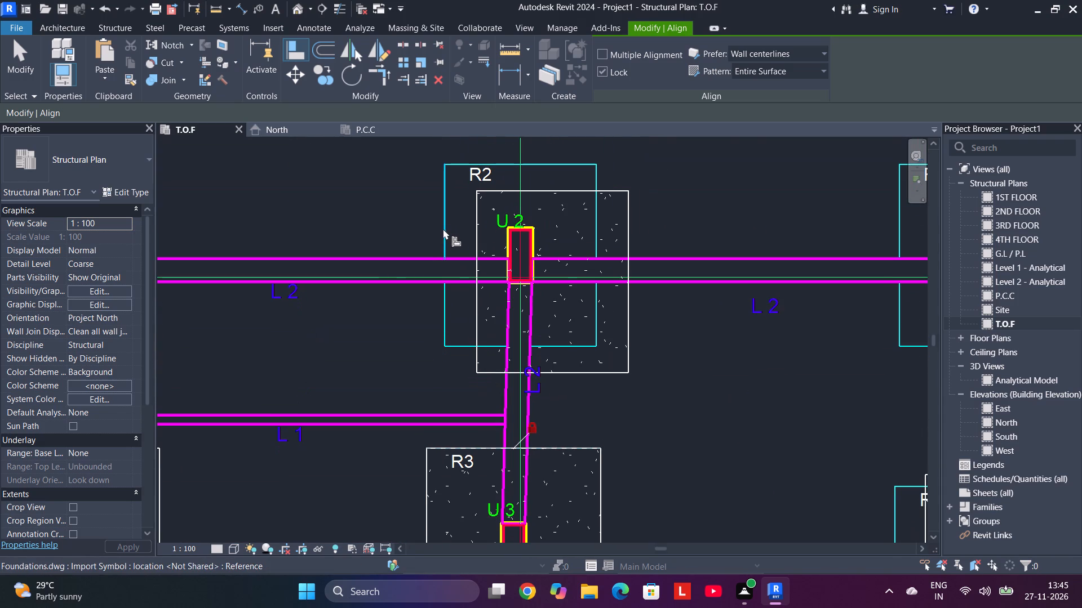
left_click(448, 227)
left_click(477, 227)
left_click(531, 157)
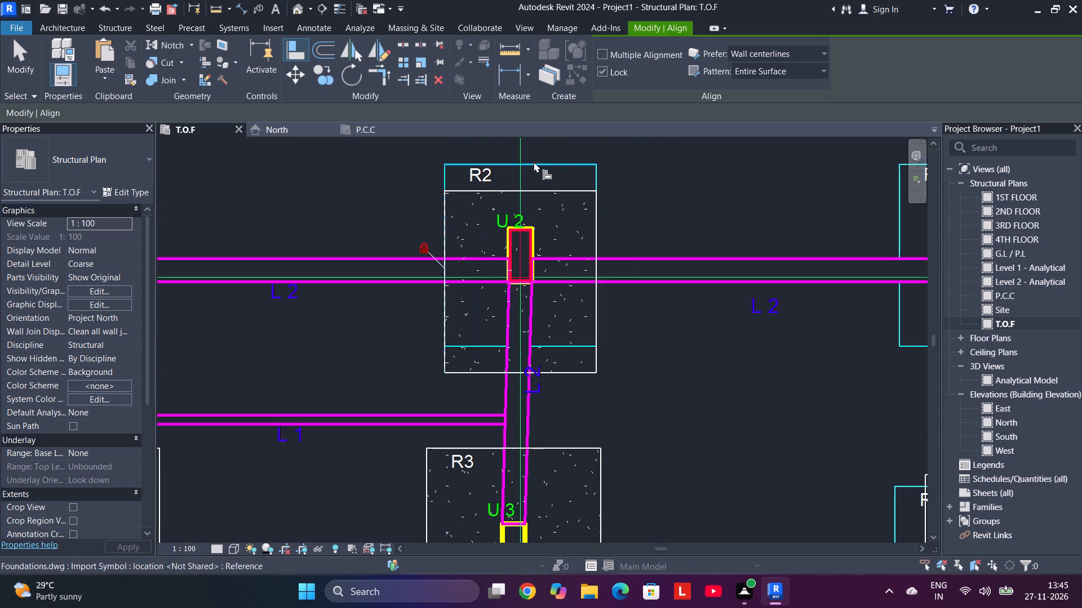
left_click(534, 162)
left_click(534, 191)
Align the upper and left edges of the next top-row F2 footing to the right with its R2 outline.
middle_click_drag(538, 195, 510, 403)
scroll(552, 406, "down", 2)
middle_click_drag(631, 442, 628, 436)
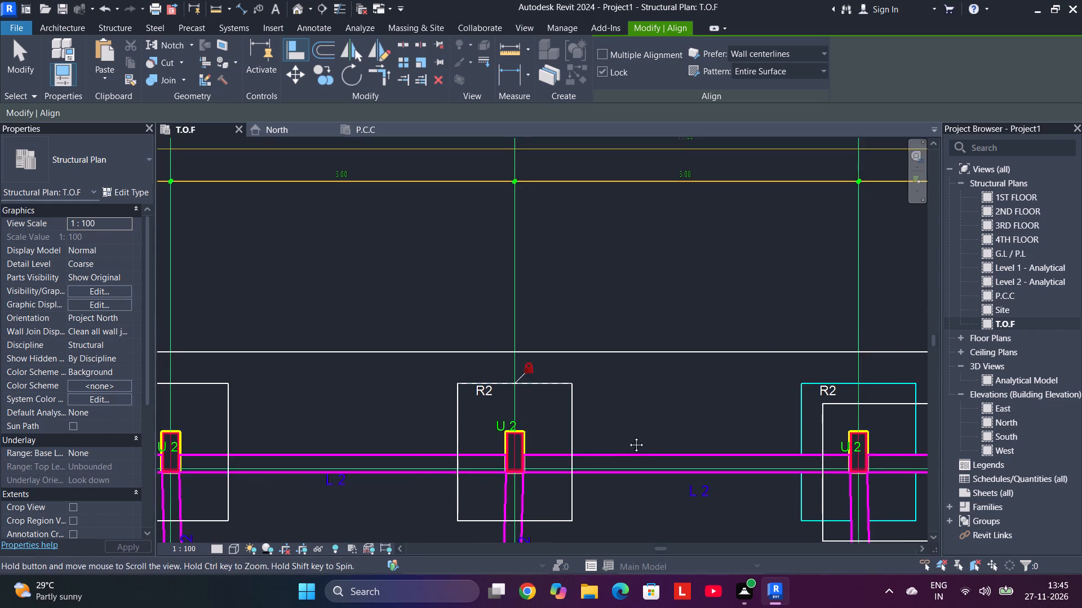
middle_click_drag(628, 436, 237, 338)
scroll(521, 281, "up", 5)
left_click(487, 280)
left_click(499, 322)
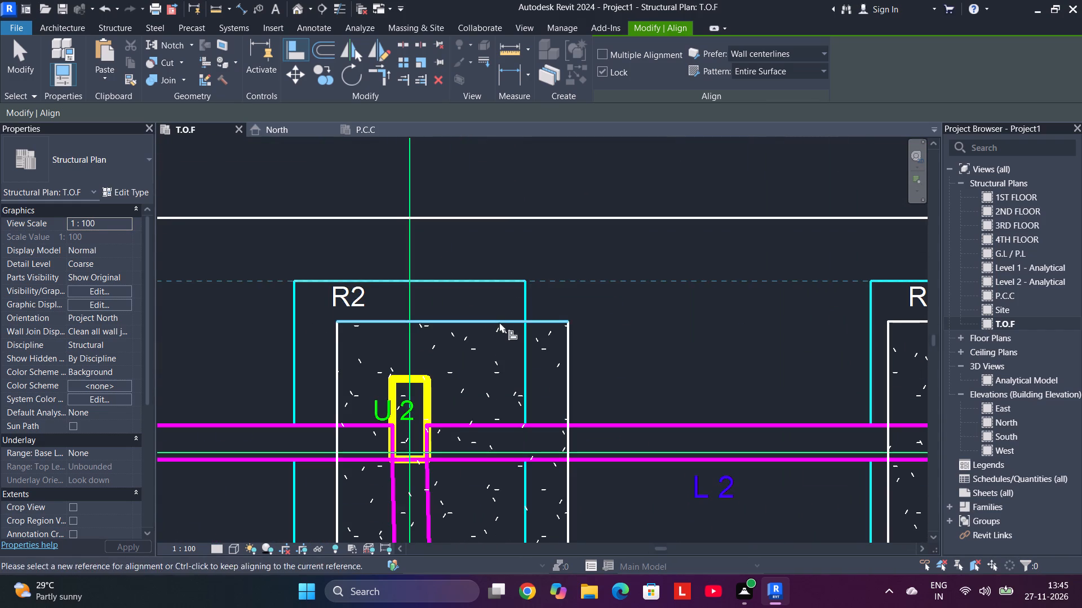
left_click(298, 330)
left_click(338, 338)
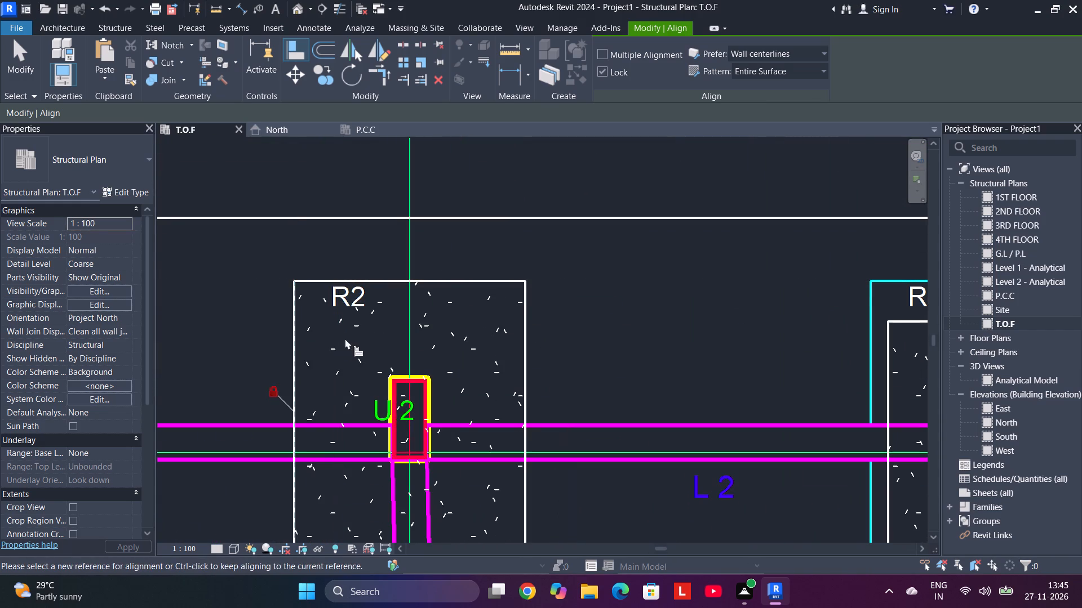
Align the left and upper edges of the second-row F3 footing below that R2 footing with its horizontal R3 outline.
scroll(417, 356, "down", 3)
middle_click_drag(419, 361, 398, 108)
left_click(308, 392)
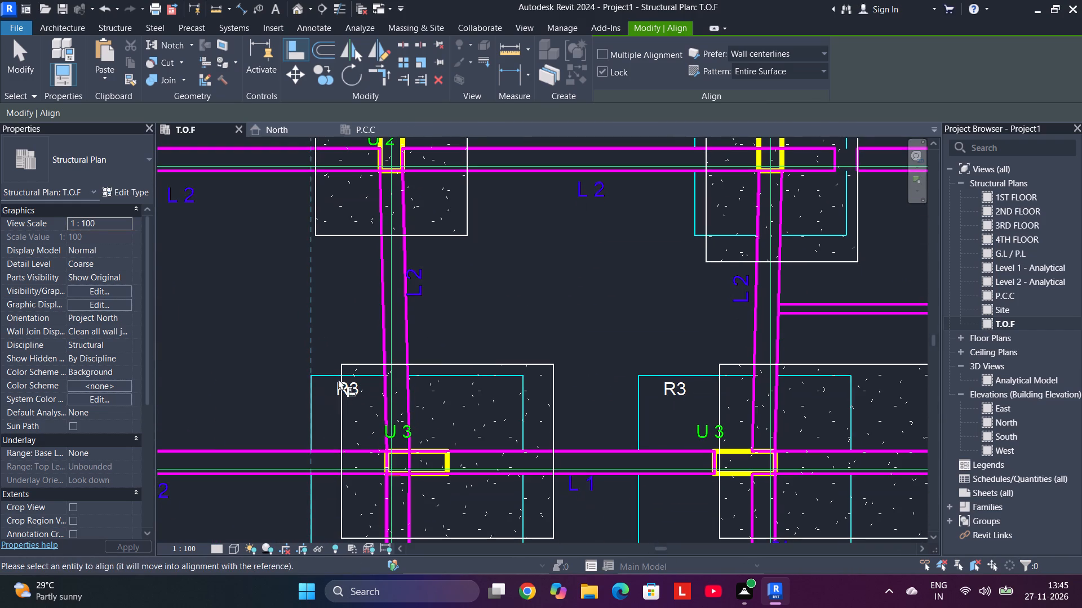
left_click(341, 374)
left_click(327, 377)
left_click(335, 362)
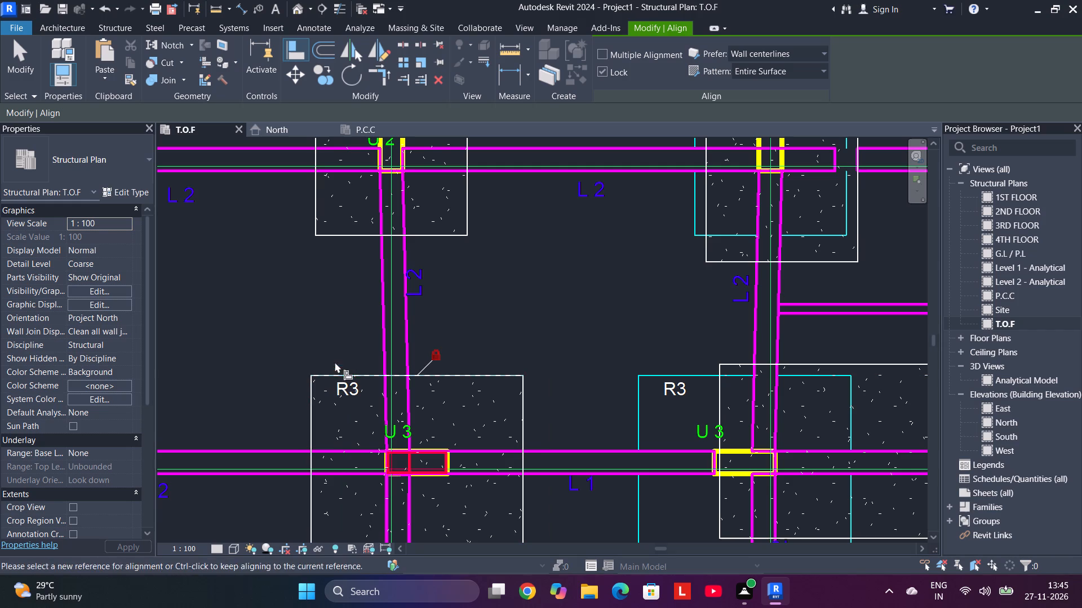
Align the left and upper edges of the third-row F3 footing in the same column with its horizontal R3 outline.
middle_click_drag(406, 499, 418, 164)
left_click(322, 337)
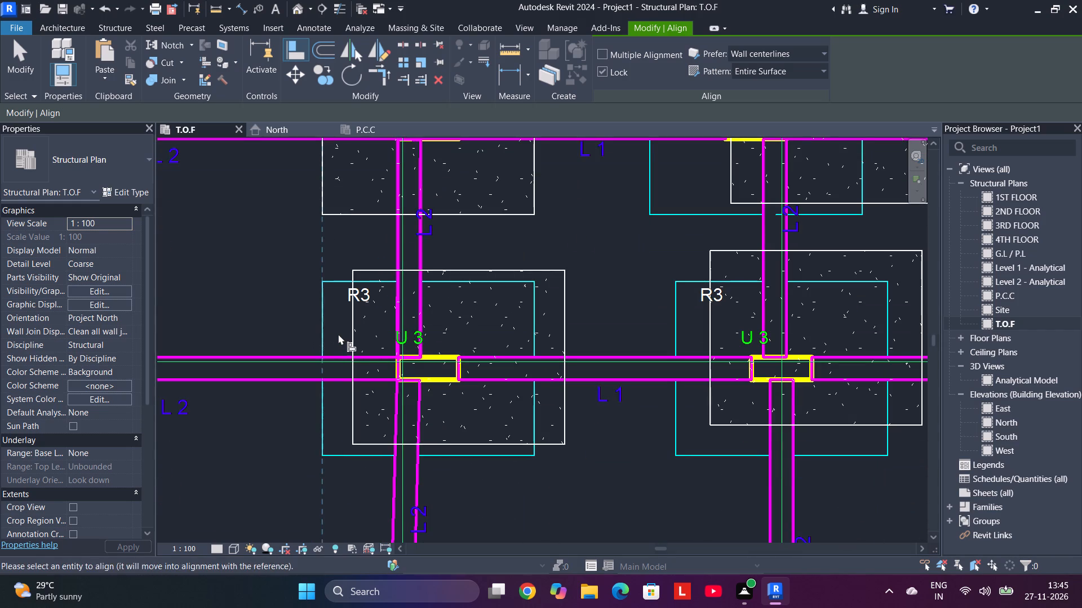
left_click(349, 334)
left_click(344, 281)
left_click(349, 266)
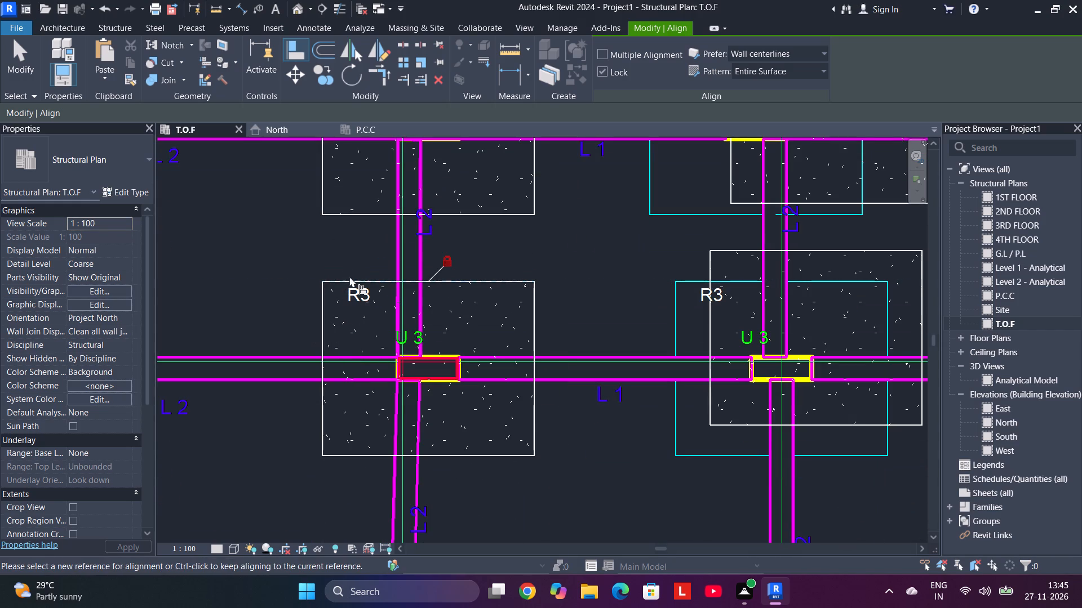
Align the upper and left edges of the bottom-row F3 footing in that column with its R3 outline.
scroll(454, 417, "down", 1)
middle_click_drag(454, 417, 372, 201)
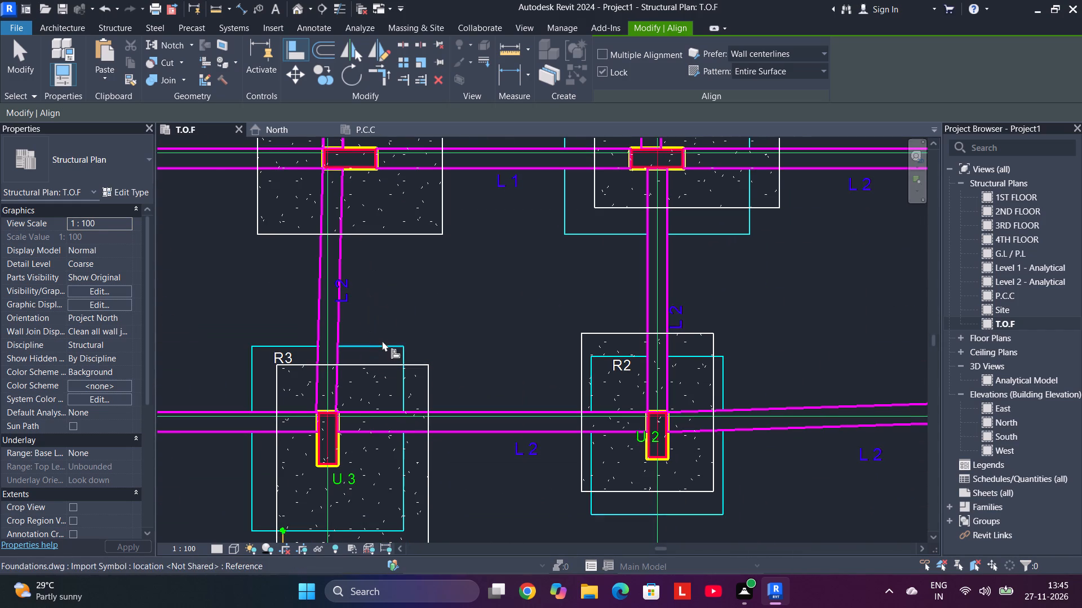
left_click(383, 343)
left_click(400, 362)
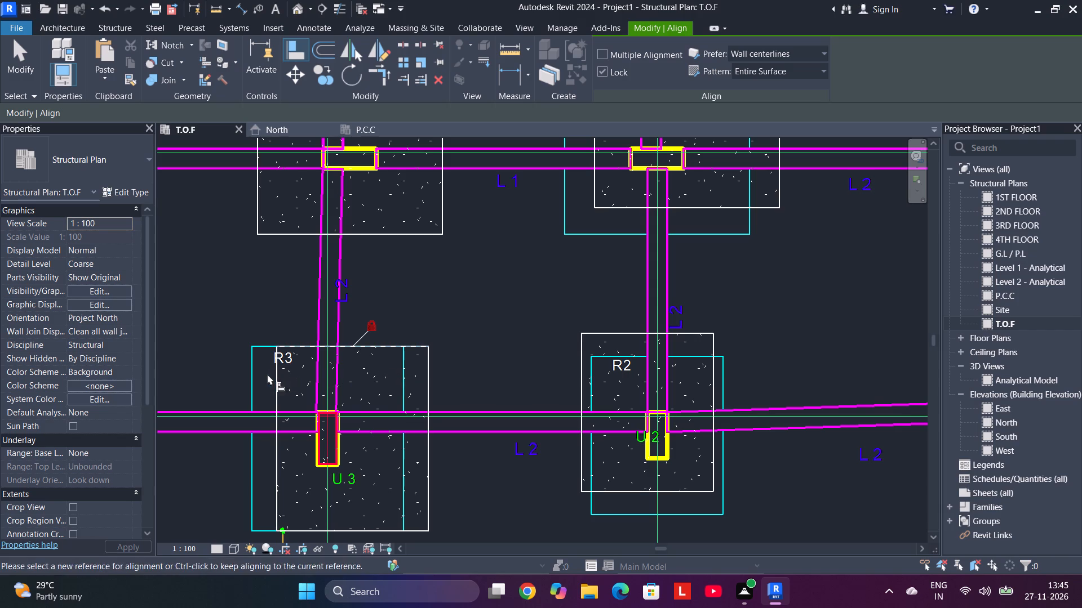
left_click(251, 372)
left_click(279, 382)
Align the lower and left edges of the bottom-row F2 footing between the R3 and R5 footings with its R2 outline.
middle_click_drag(530, 287, 434, 202)
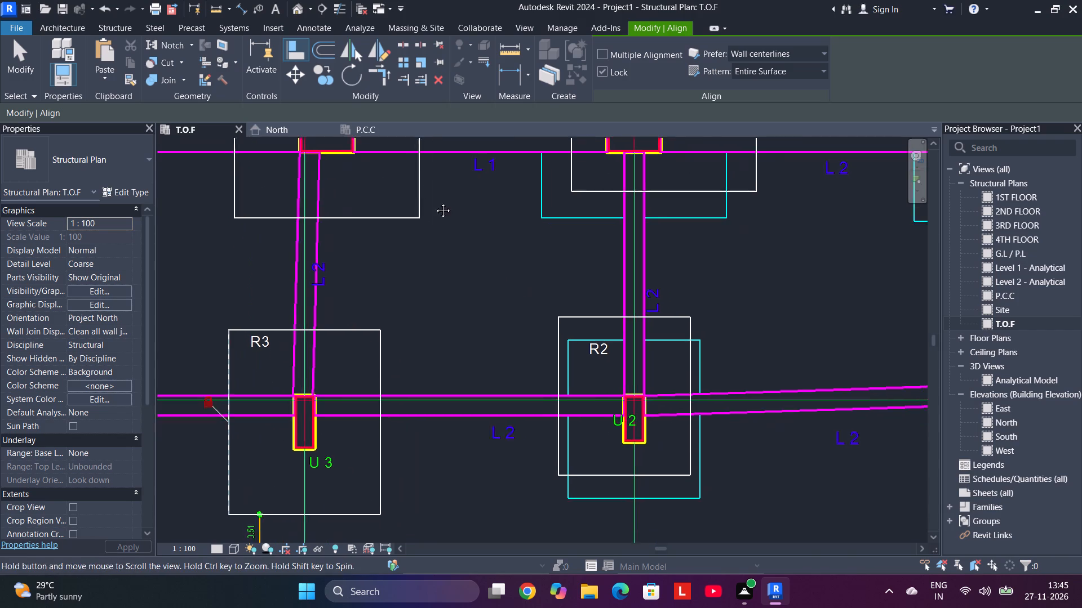
middle_click_drag(434, 202, 400, 155)
left_click(461, 379)
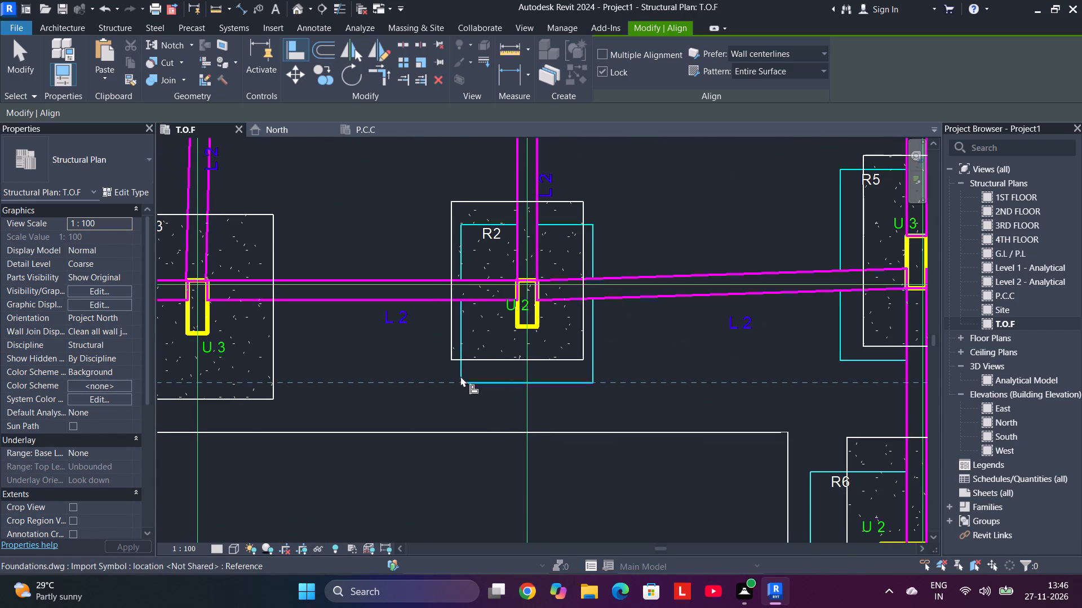
left_click(460, 359)
left_click(460, 365)
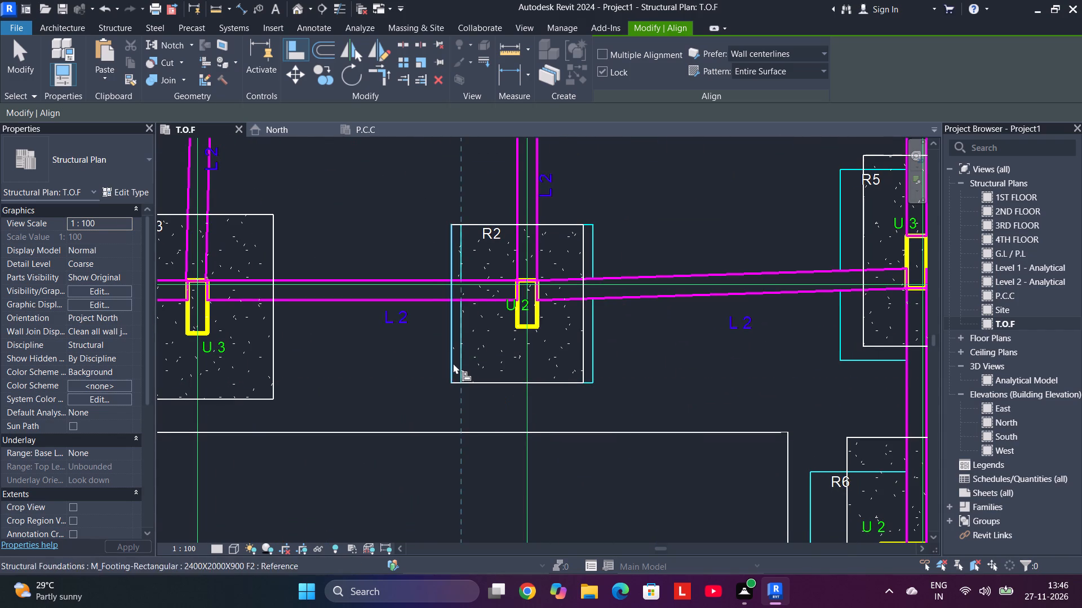
left_click(453, 363)
Align the left and lower edges of the third-row F3 footing above the bottom-row R2 footing with its R3 outline.
middle_click_drag(501, 285, 450, 470)
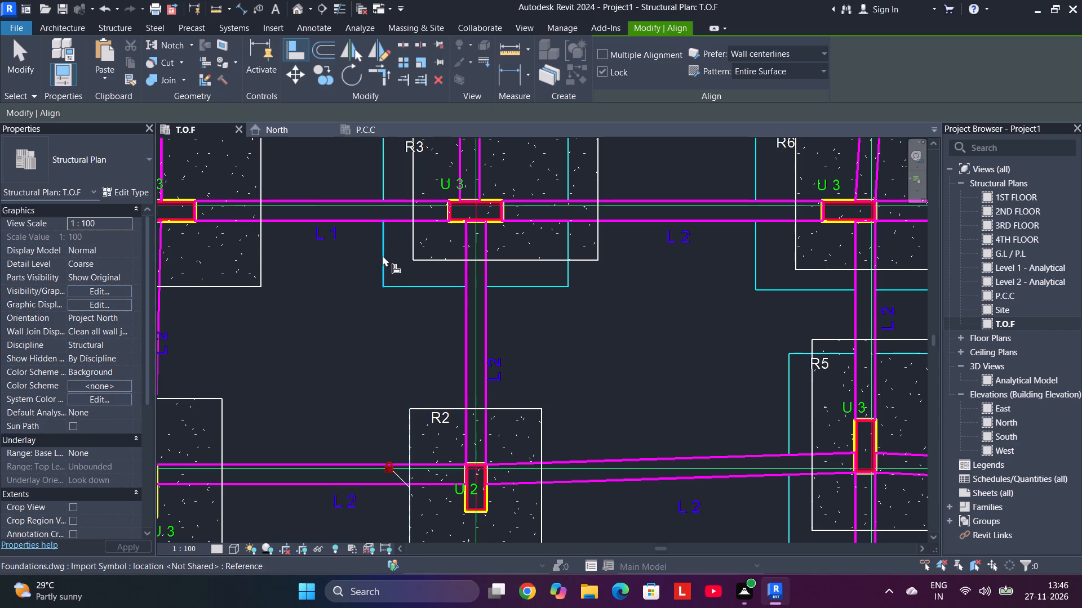
left_click(383, 256)
left_click(412, 242)
left_click(401, 287)
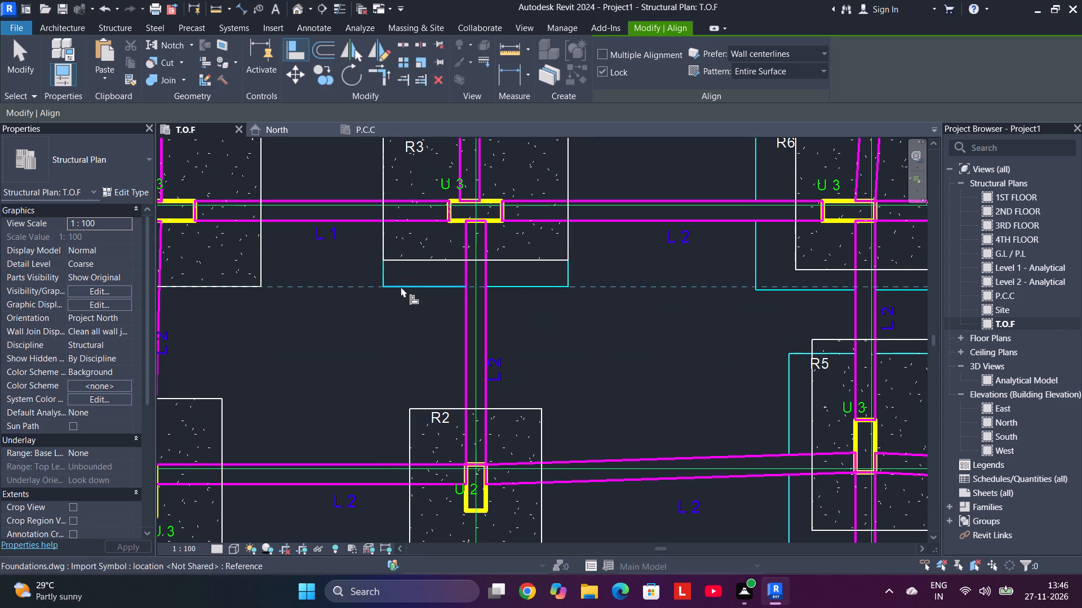
left_click(413, 257)
Align the left and lower edges of the second-row F3 footing in the same column with its R3 outline.
middle_click_drag(474, 202, 424, 434)
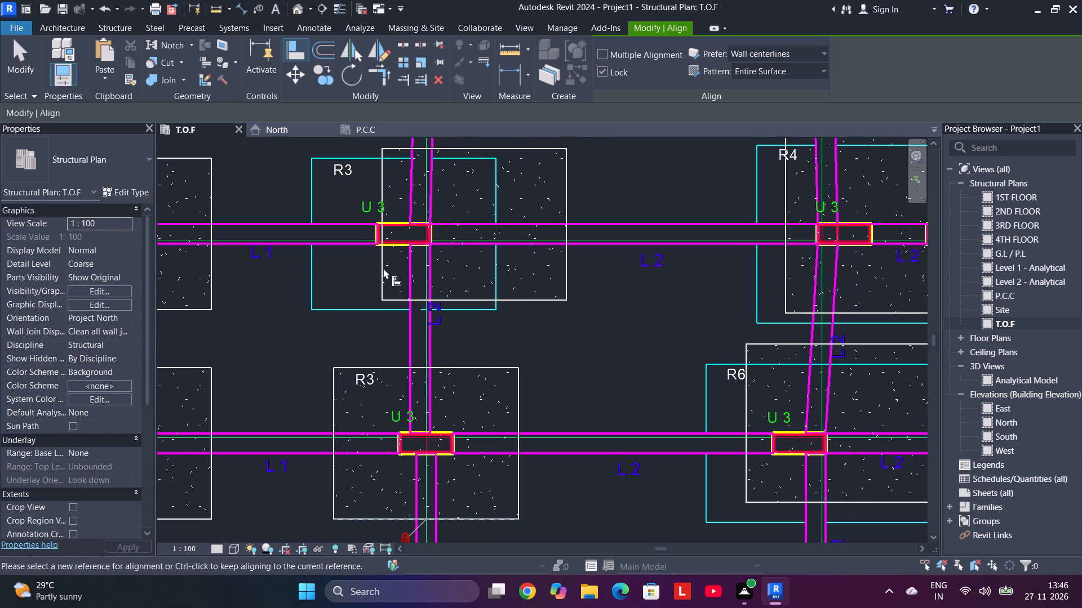
left_click(313, 276)
left_click(383, 267)
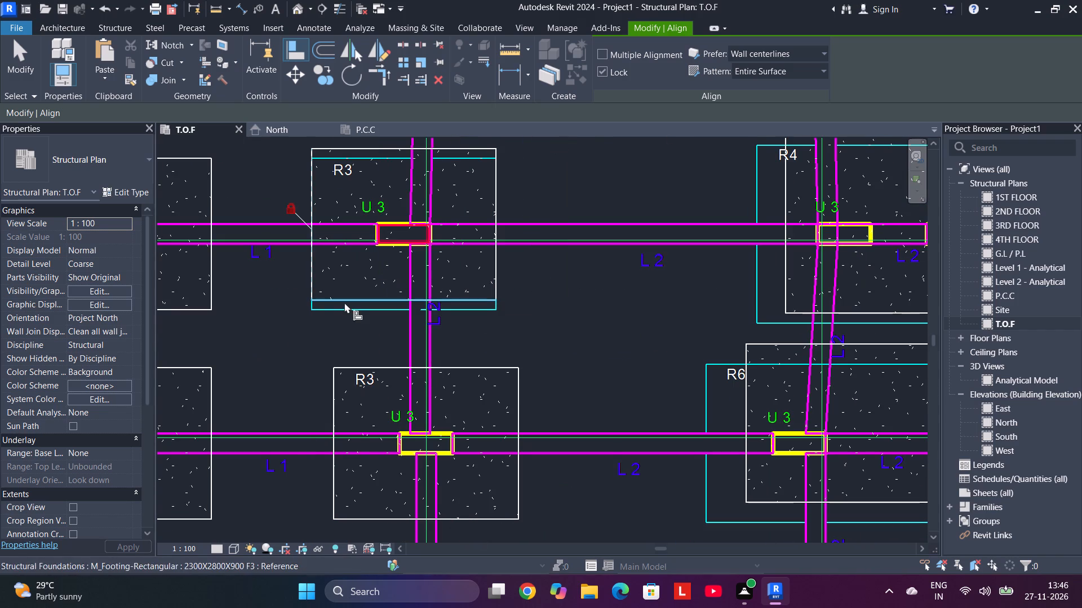
left_click(343, 312)
left_click(348, 294)
Align the left and lower edges of the top-row F2 footing above the second-row R3 footing with its R2 outline.
middle_click_drag(442, 211, 429, 427)
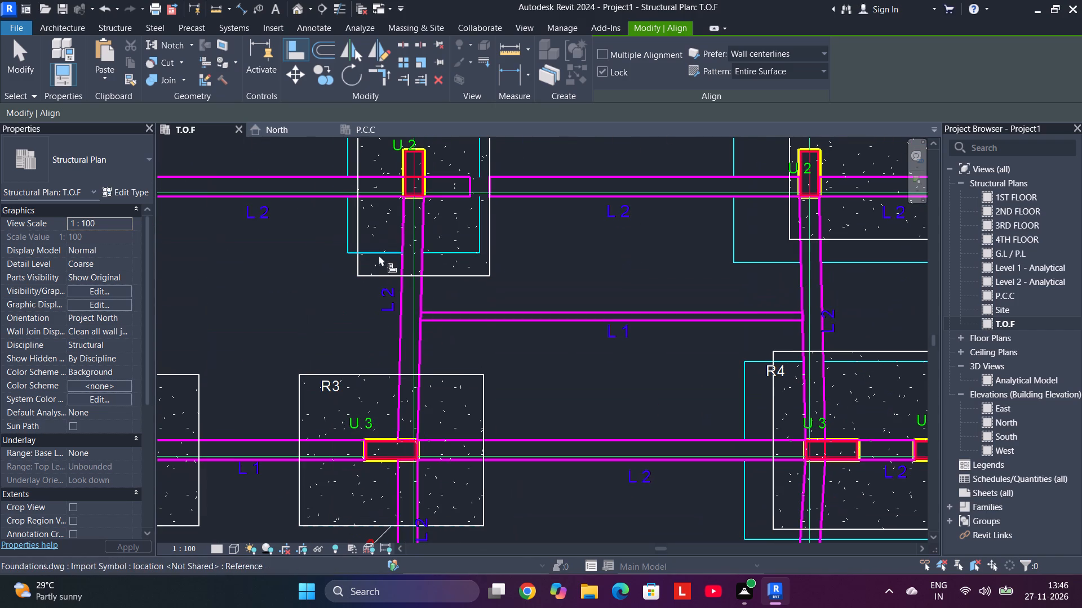
left_click(351, 229)
left_click(358, 235)
left_click(359, 246)
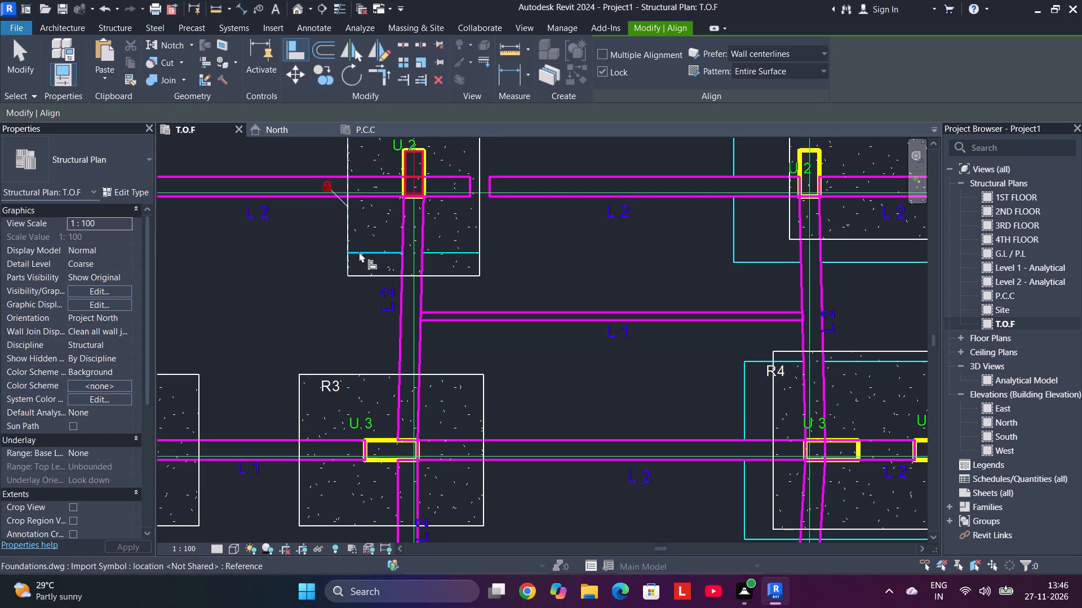
left_click(360, 252)
left_click(362, 275)
Align the left and lower edges of the top-row F4 footing in the neighbouring two-column footing line with its R4 outline.
middle_click_drag(428, 214, 397, 379)
scroll(429, 375, "down", 1)
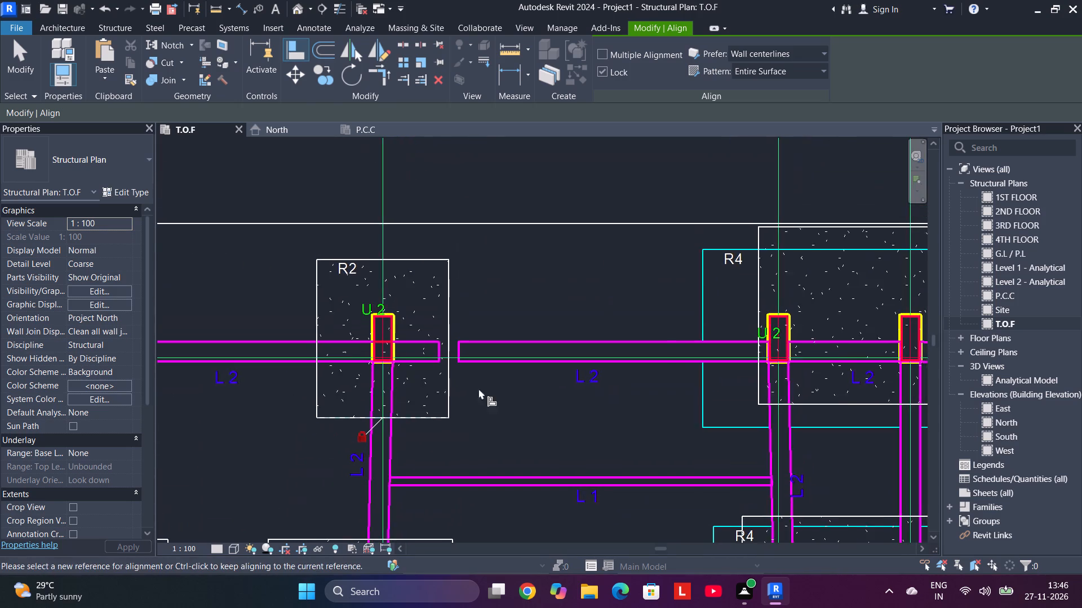
middle_click_drag(601, 395, 356, 352)
scroll(424, 300, "up", 4)
left_click(418, 265)
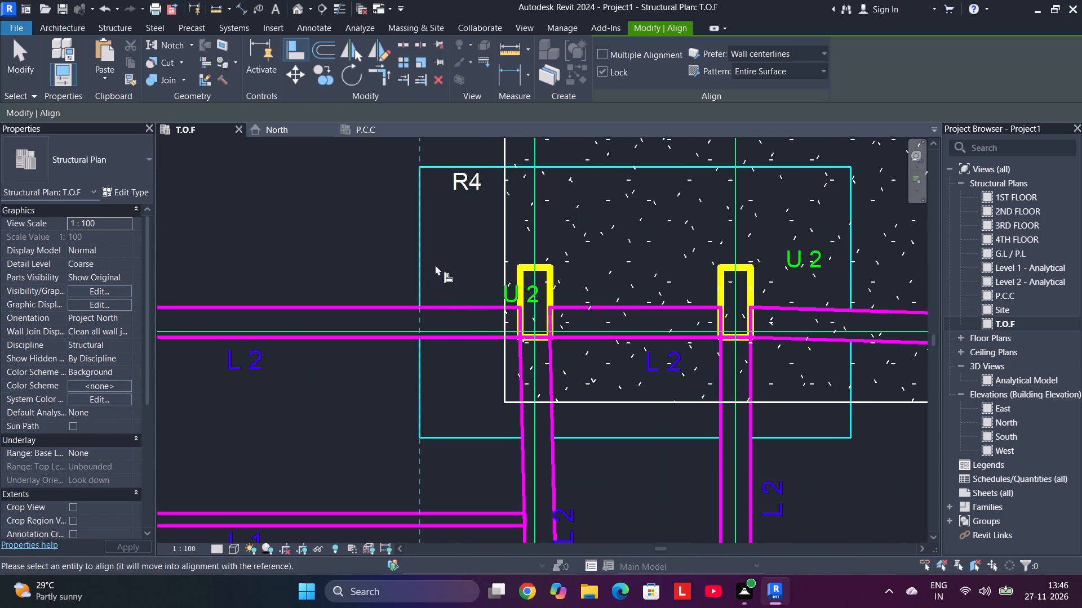
left_click(504, 263)
left_click(476, 437)
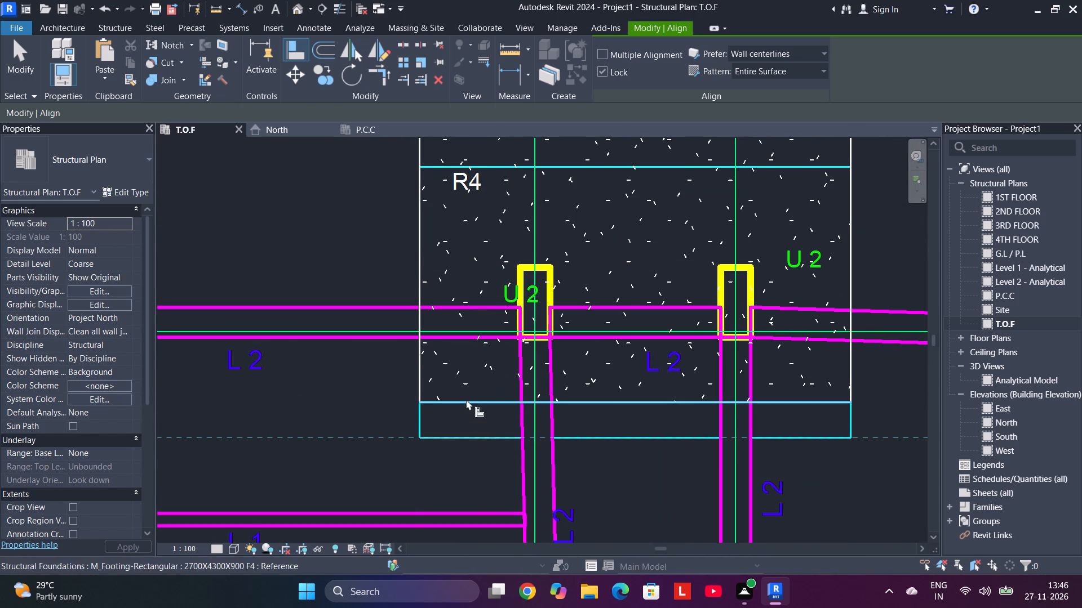
left_click(466, 399)
Align the lower and left edges of the second-row F4 footing, directly above the R6 footing, with its R4 outline.
scroll(467, 457, "down", 3)
middle_click_drag(467, 457, 416, 210)
middle_click_drag(420, 398, 413, 276)
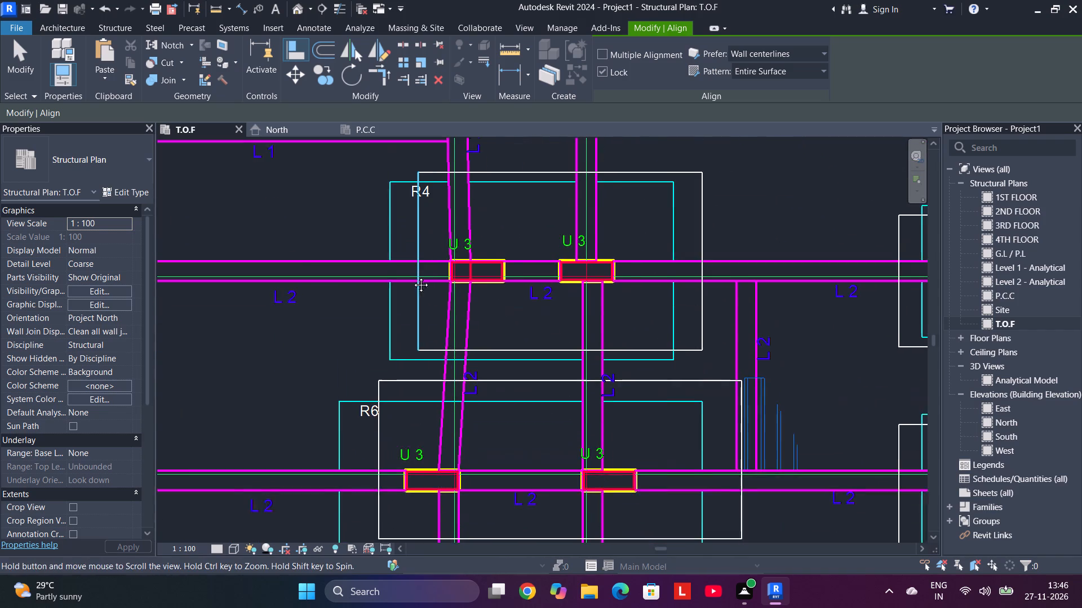
middle_click_drag(413, 276, 413, 276)
scroll(414, 368, "up", 4)
left_click(404, 342)
left_click(458, 325)
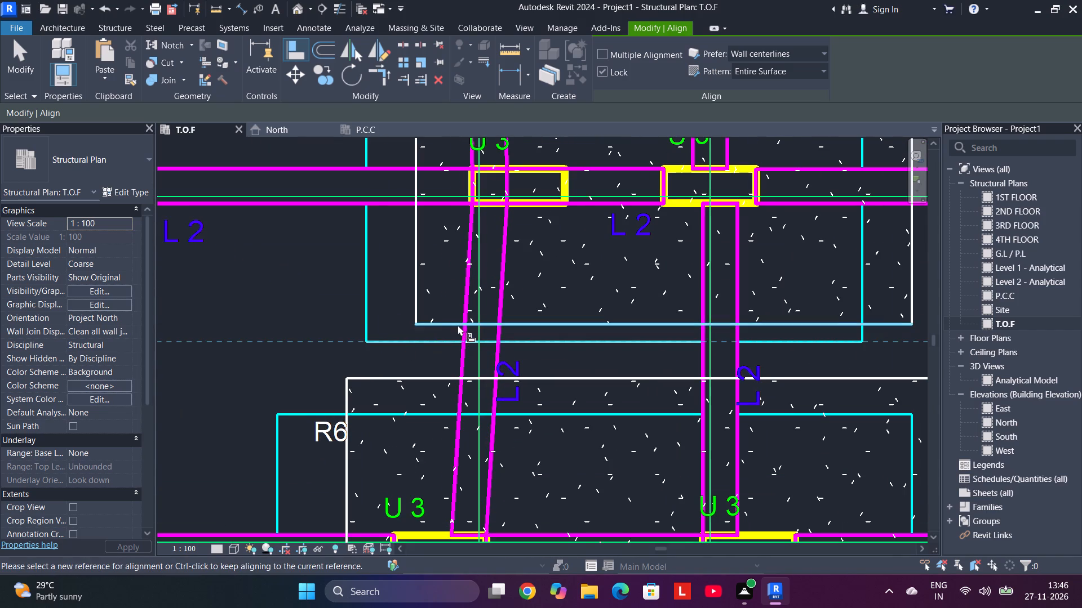
left_click(371, 311)
left_click(415, 314)
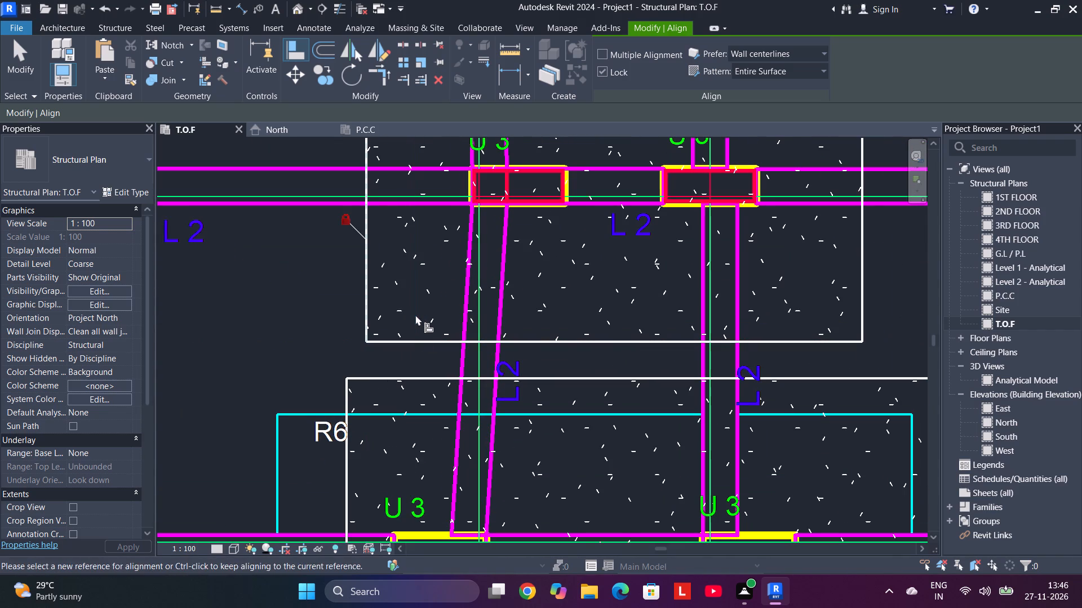
Align the upper and left edges of the third-row F6 footing below the second-row R4 footing with its R6 outline.
middle_click_drag(406, 421, 403, 247)
left_click(305, 243)
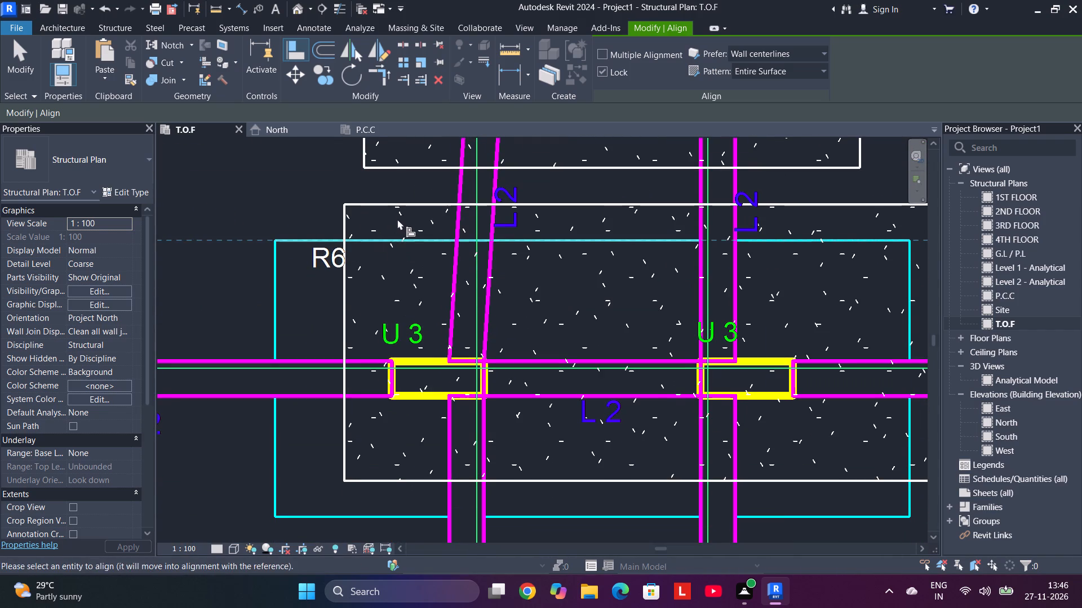
left_click(405, 204)
left_click(281, 292)
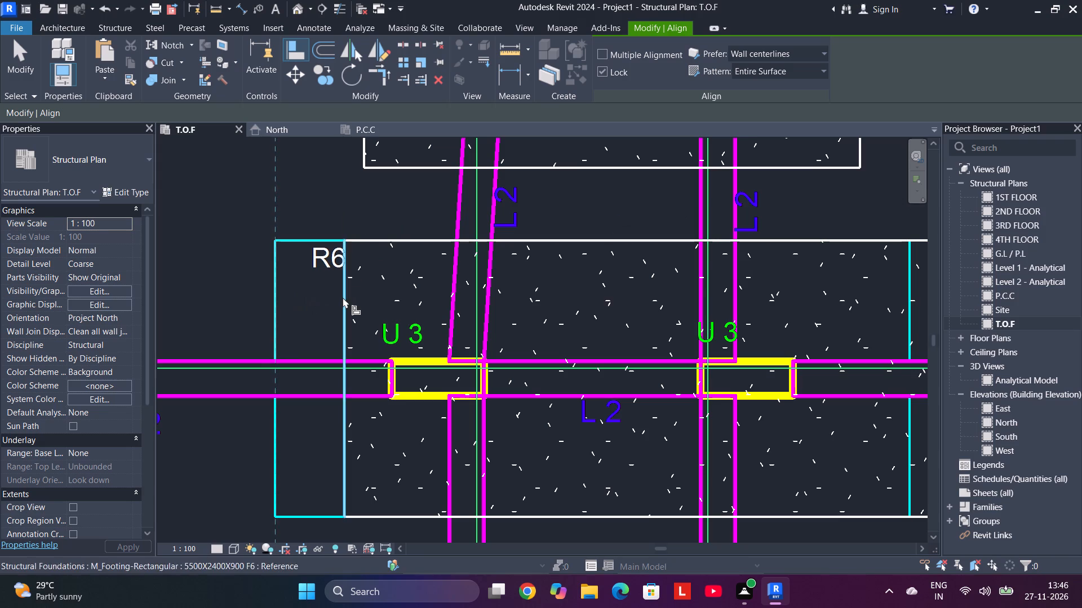
left_click(343, 297)
Align the left and upper edges of the fourth-row F5 footing below the third-row R6 footing with its R5 outline.
scroll(414, 363, "down", 5)
middle_click_drag(415, 365, 369, 175)
middle_click(369, 175)
middle_click_drag(329, 391, 327, 327)
scroll(326, 327, "up", 4)
left_click(329, 296)
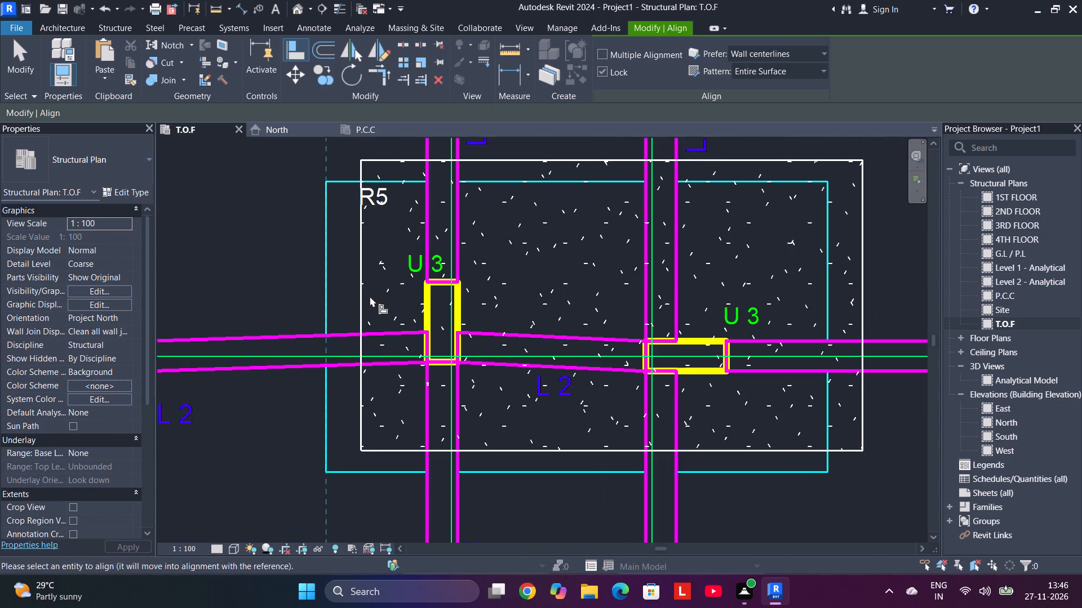
left_click(362, 294)
left_click(357, 184)
left_click(360, 160)
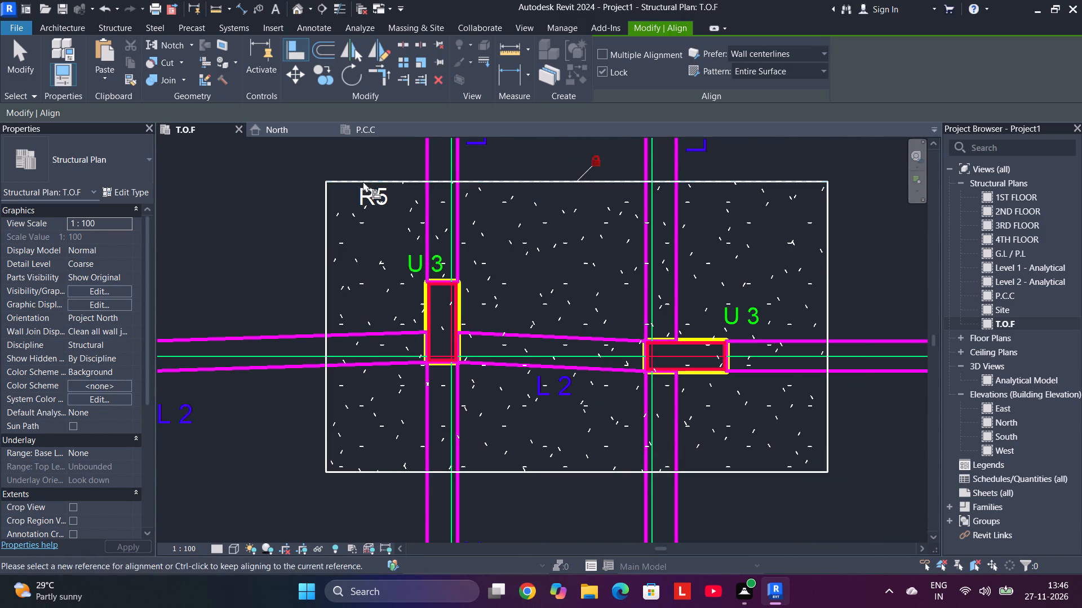
Align the upper and left edges of the fifth-row F6 footing below the fourth-row R5 footing with its R6 outline.
scroll(415, 444, "down", 2)
middle_click_drag(415, 459, 372, 129)
left_click(285, 260)
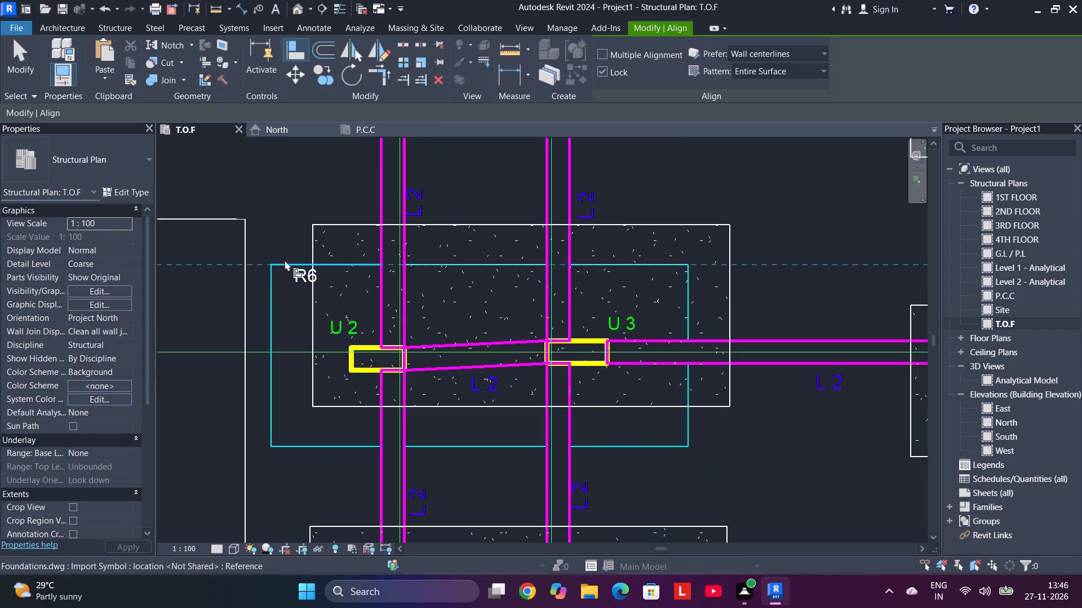
left_click(365, 223)
left_click(269, 324)
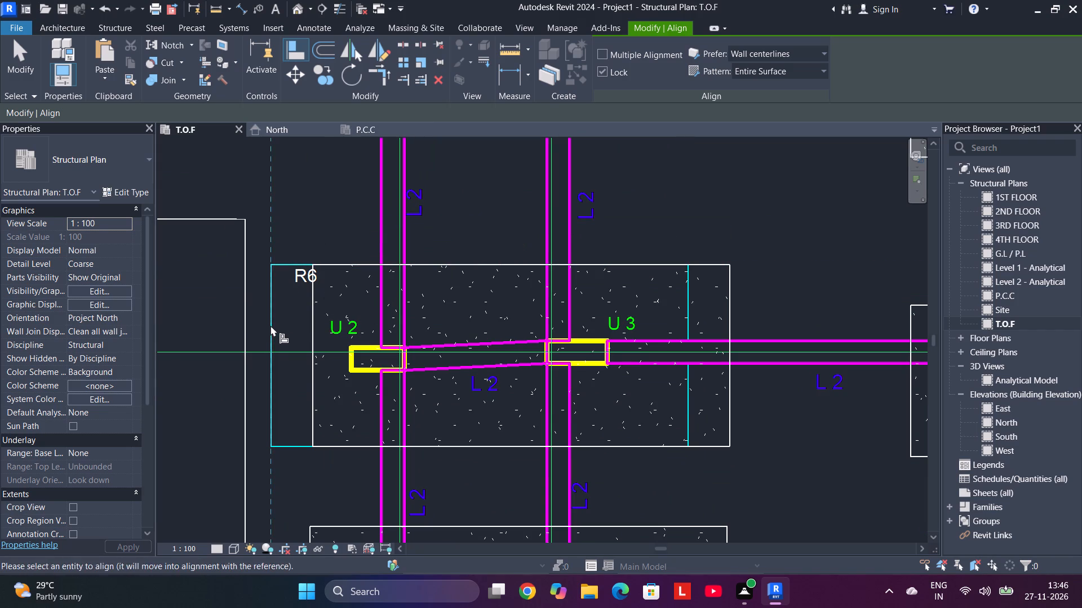
left_click(312, 320)
Align the left and lower edges of the sixth-row F6 footing, directly above the lower R5 footing, with its R6 outline.
scroll(318, 327, "down", 3)
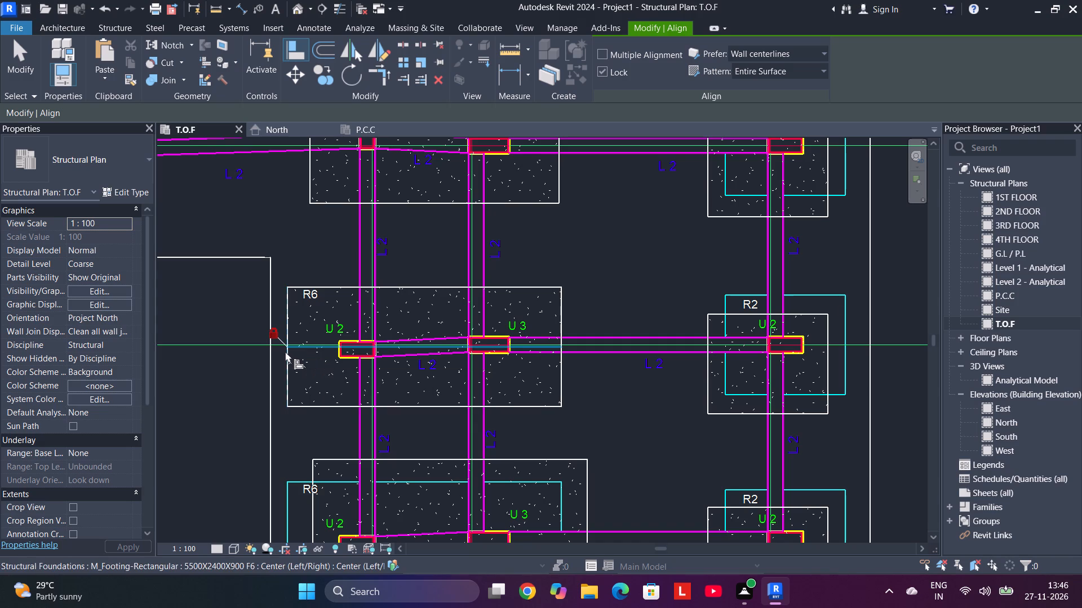
scroll(285, 350, "down", 3)
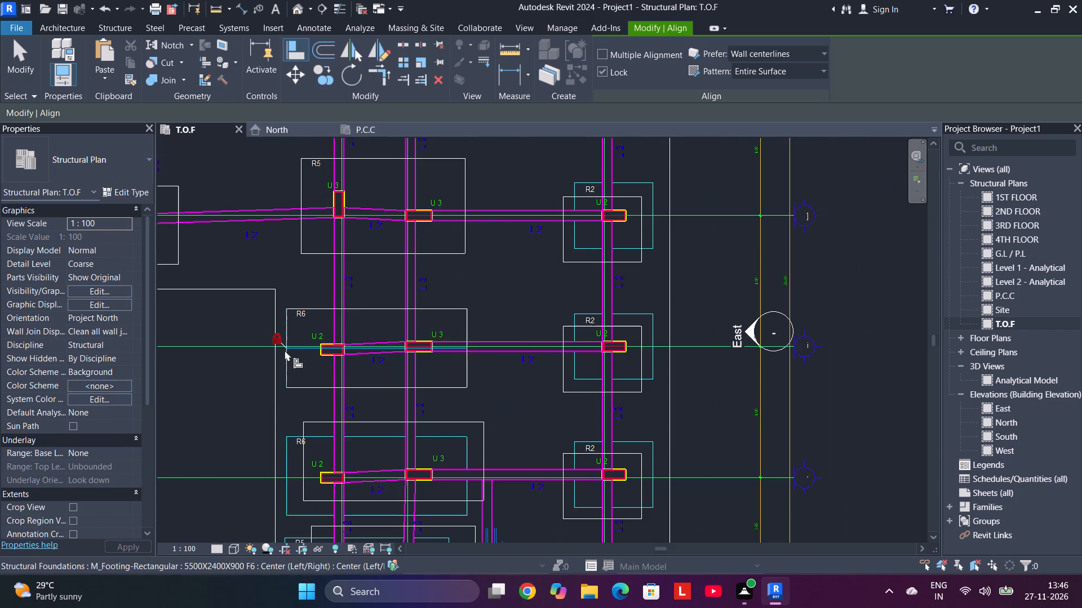
scroll(284, 350, "down", 2)
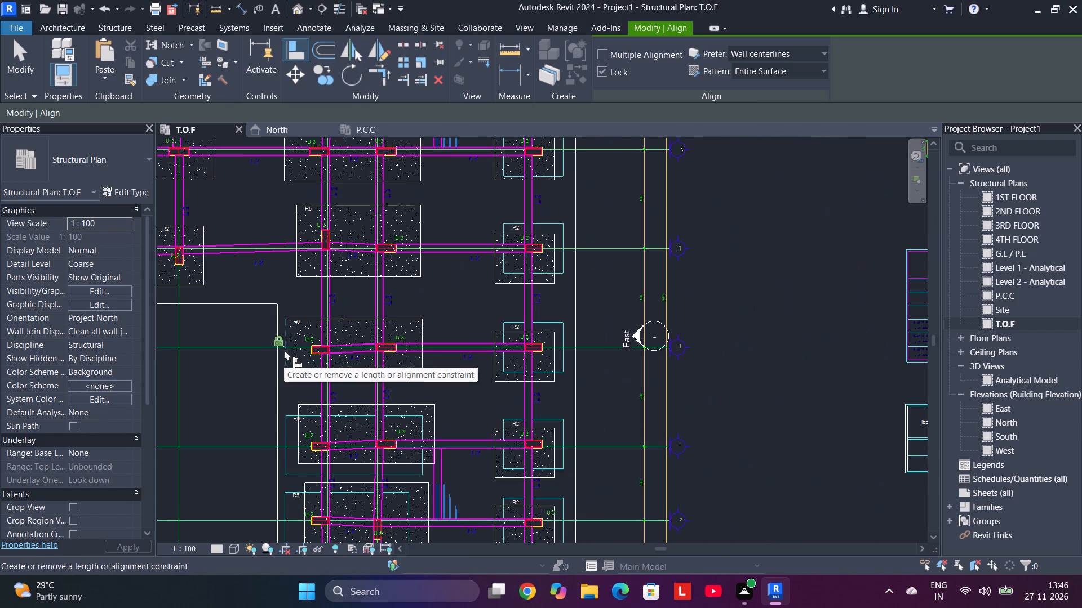
scroll(284, 350, "down", 2)
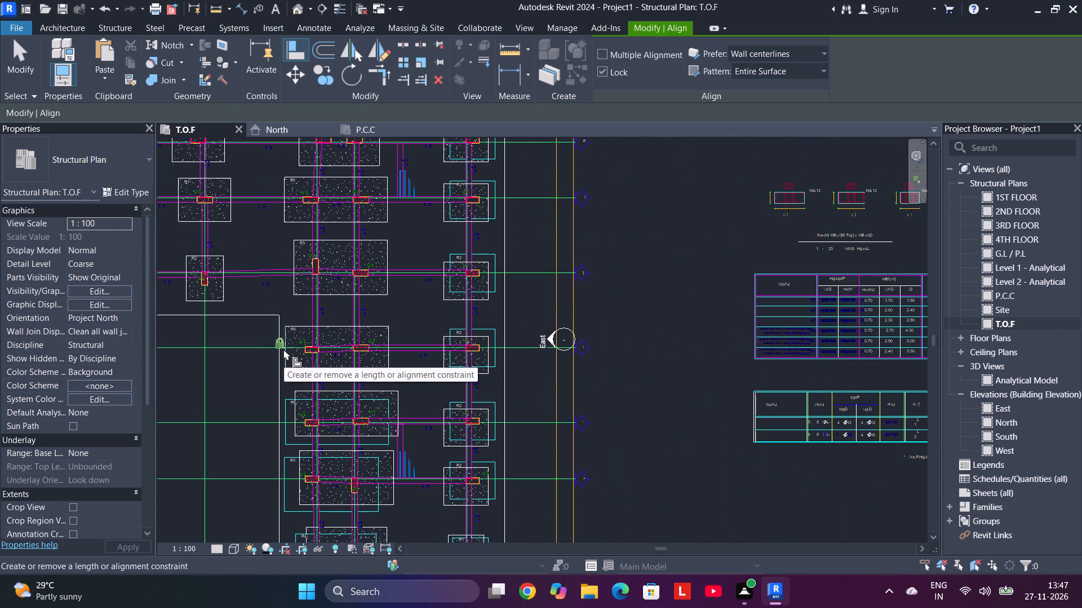
scroll(303, 410, "up", 4)
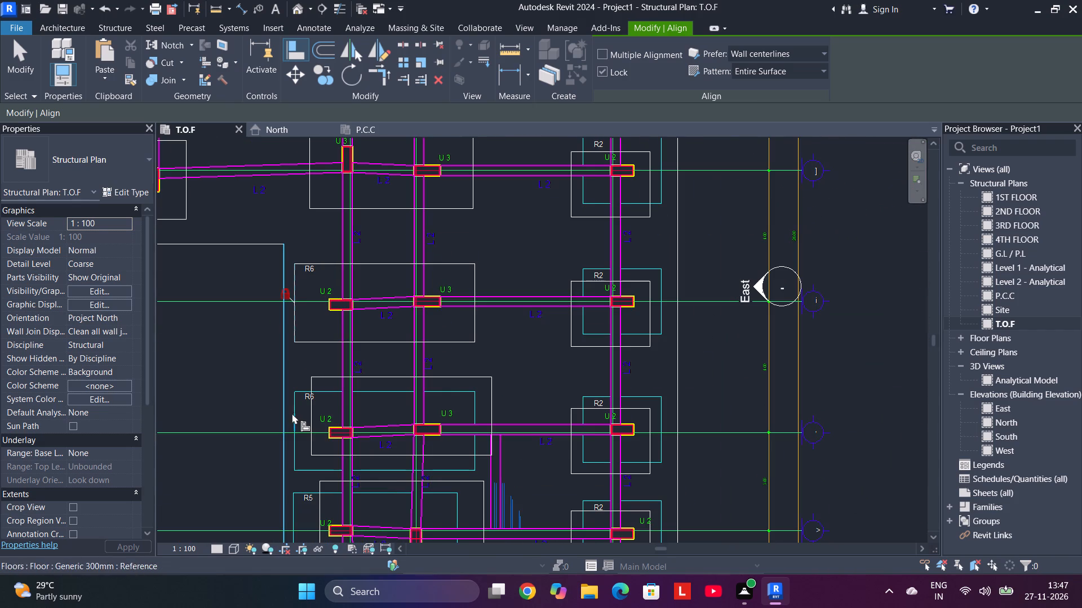
left_click(295, 413)
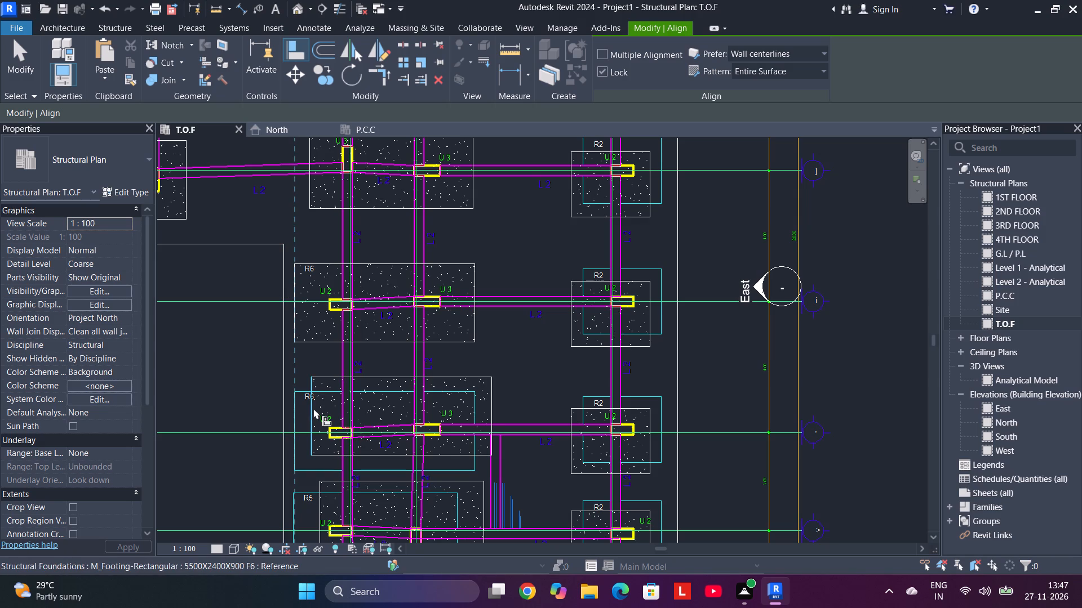
left_click(313, 408)
left_click(312, 470)
left_click(314, 453)
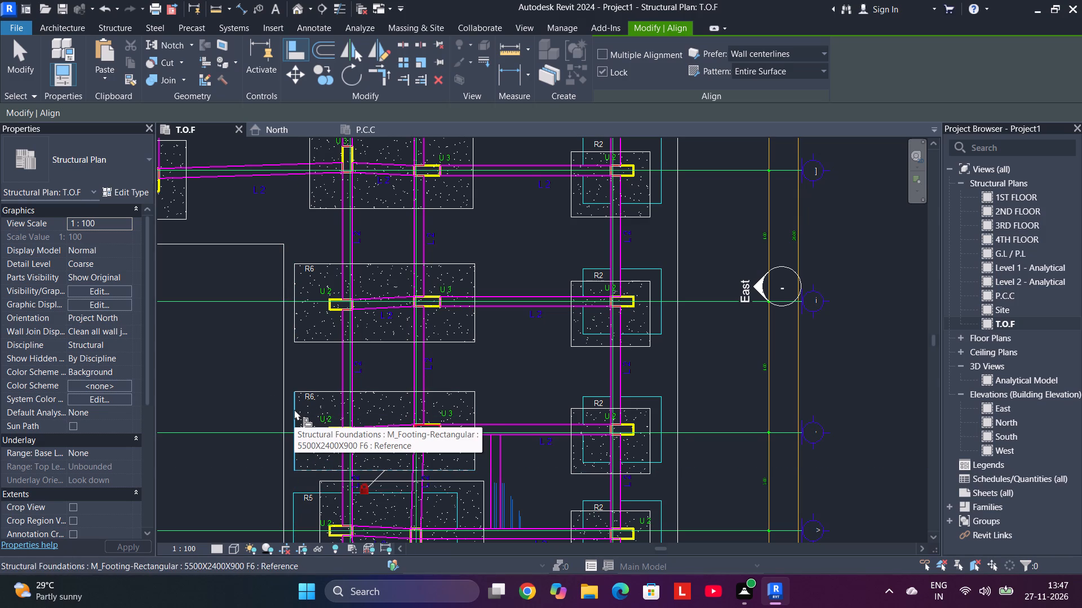
Align the lower and left edges of the F5 footing between the sixth-row R6 and bottom-row R4 footings with its R5 outline.
middle_click_drag(305, 454, 306, 429)
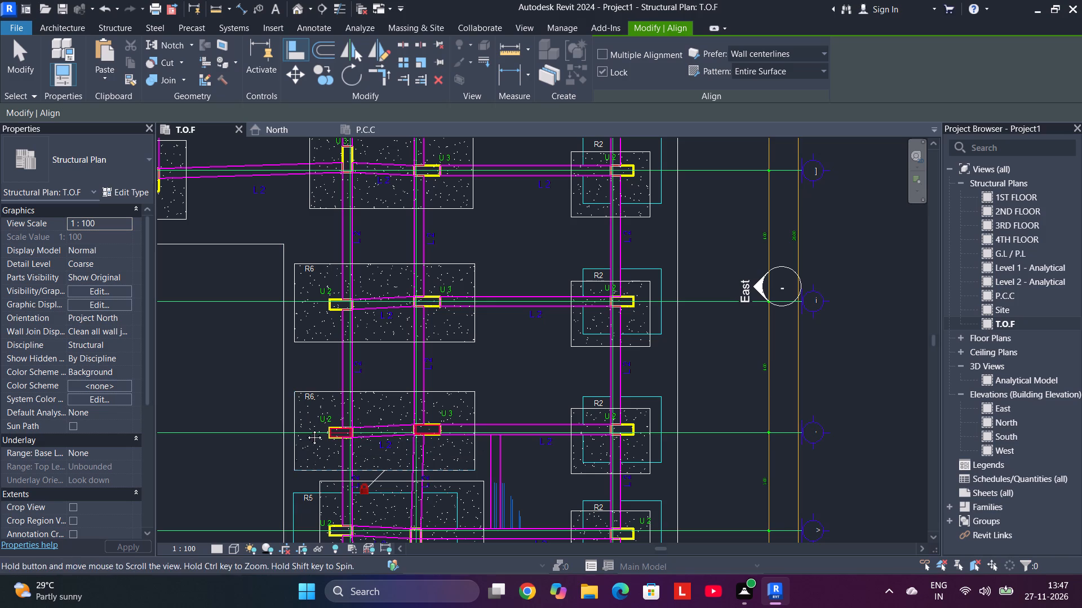
middle_click_drag(306, 429, 314, 269)
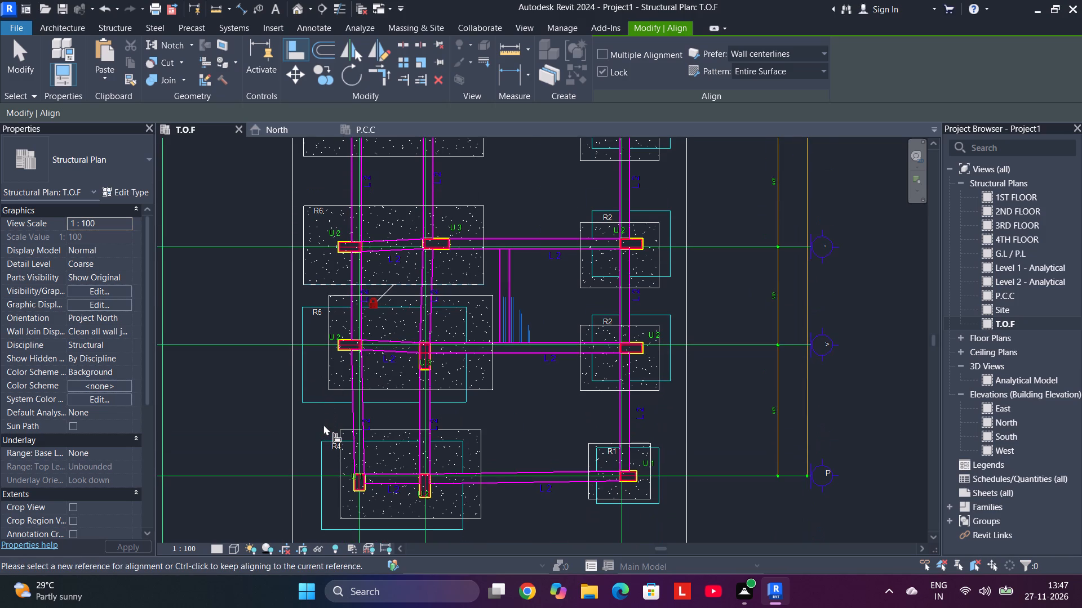
middle_click_drag(323, 424, 324, 315)
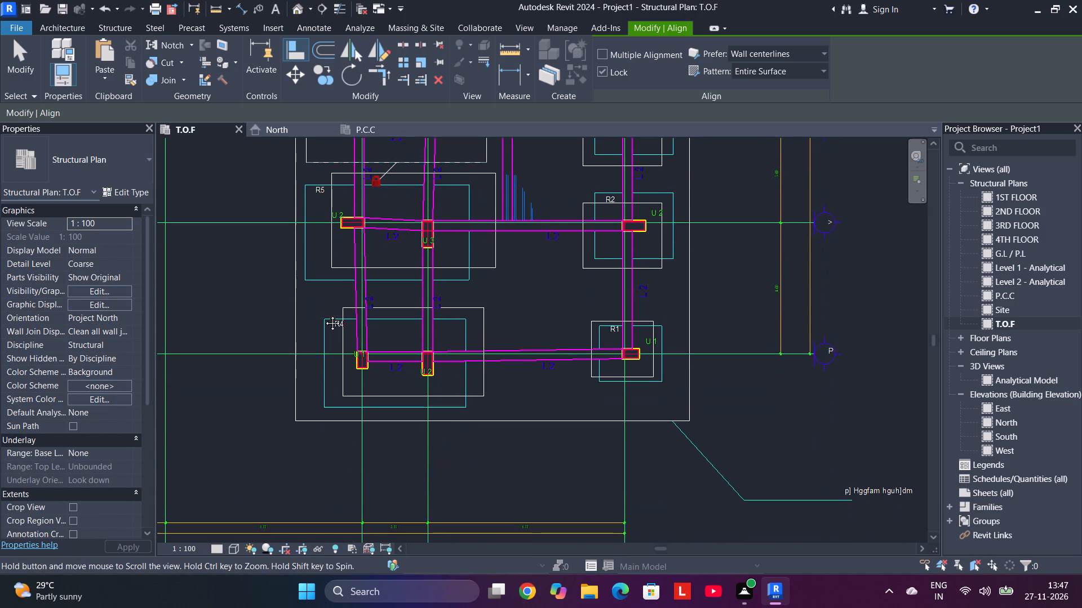
middle_click_drag(324, 315, 317, 362)
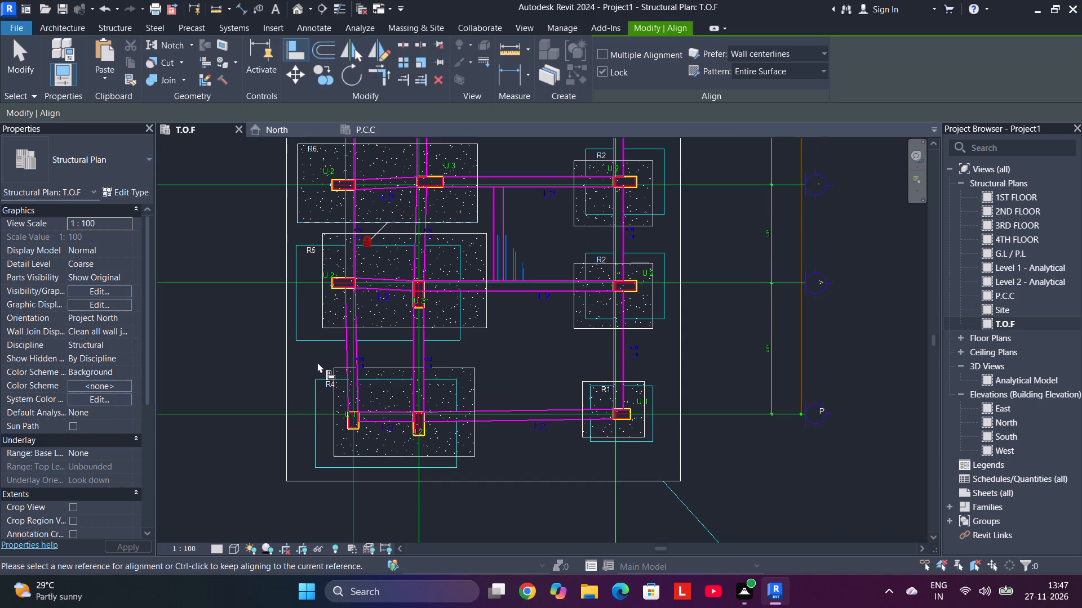
scroll(317, 363, "up", 5)
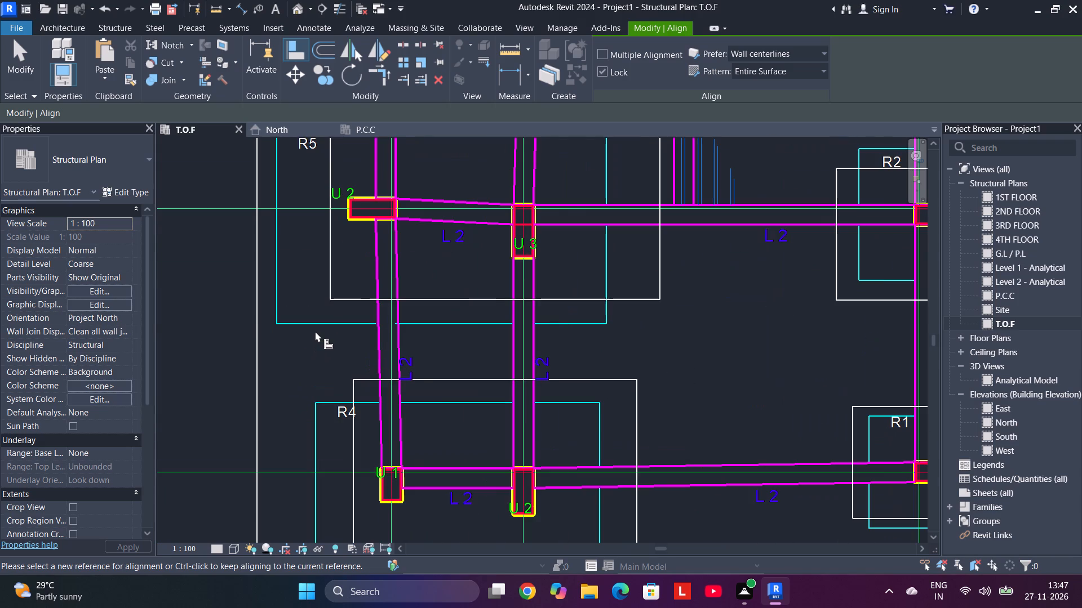
left_click(316, 325)
left_click(349, 297)
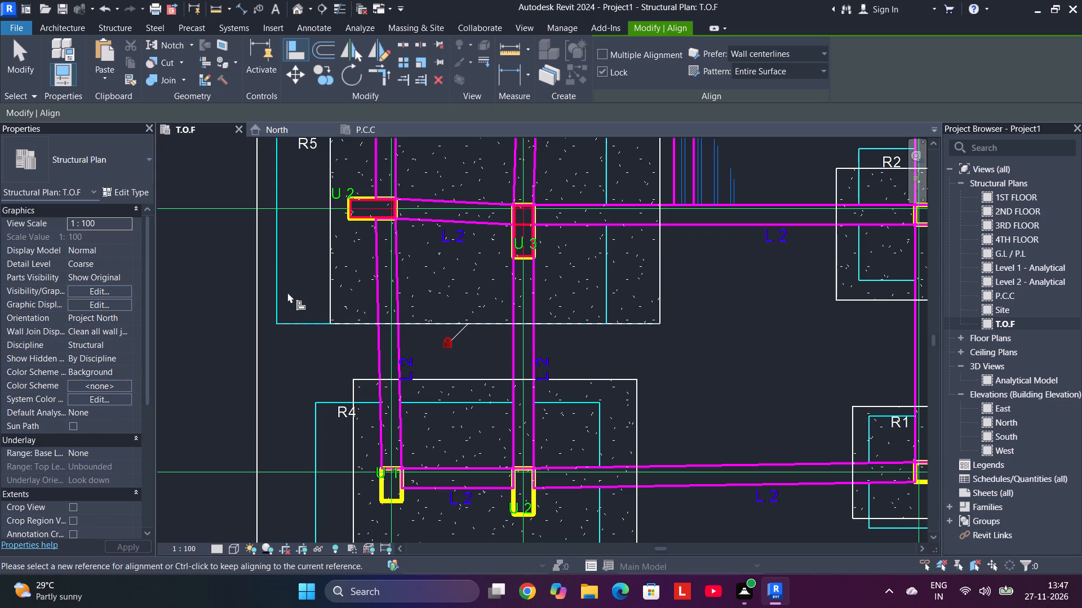
left_click(282, 292)
left_click(328, 296)
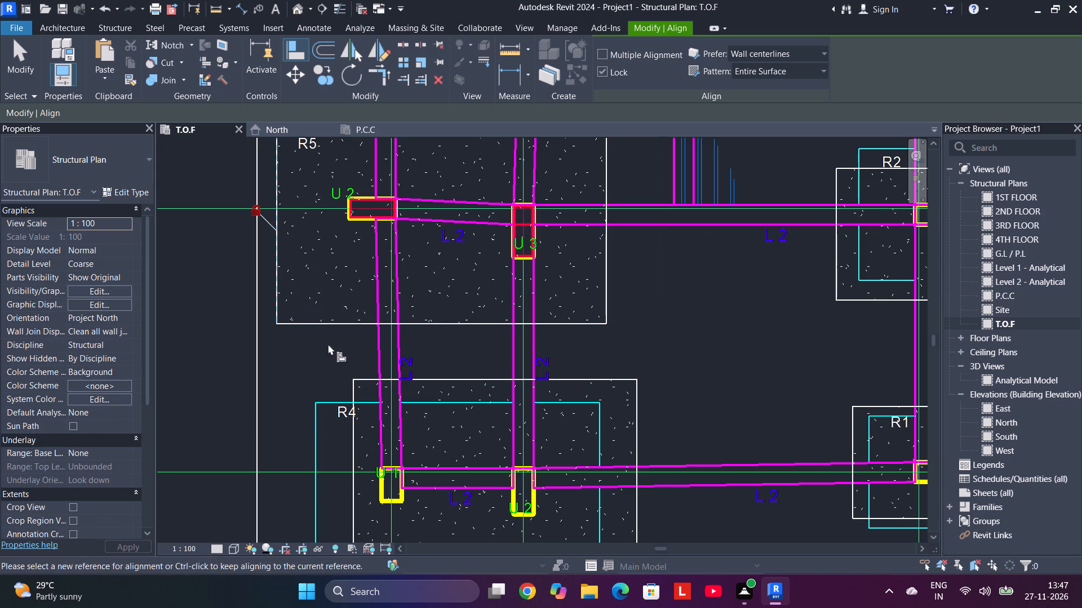
Align the left and lower edges of the bottom-row F4 footing in the same line with its R4 outline.
scroll(332, 398, "down", 3)
middle_click_drag(331, 409, 313, 276)
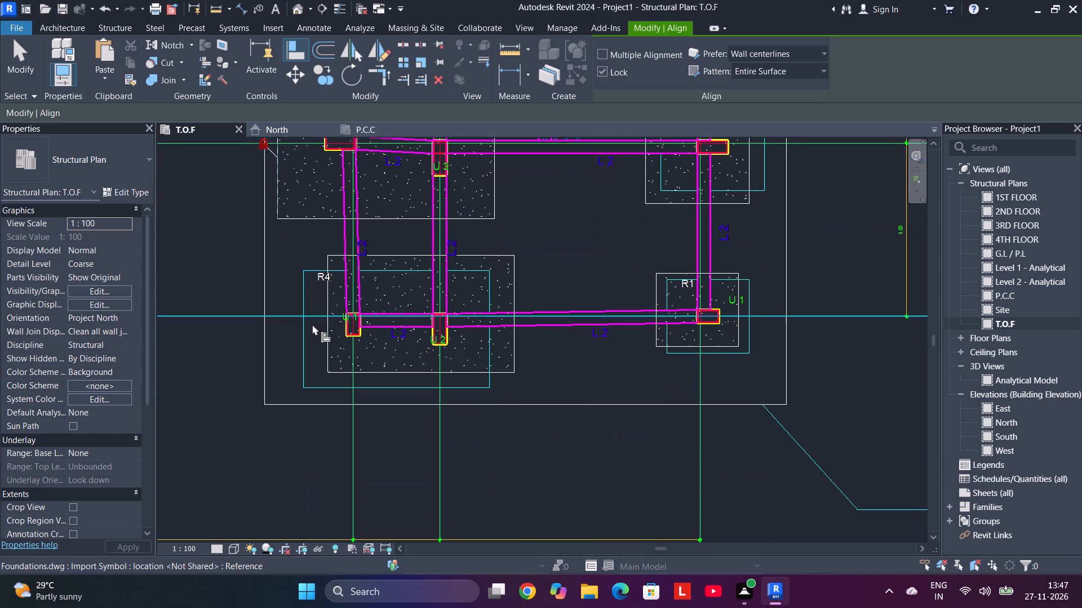
left_click(301, 358)
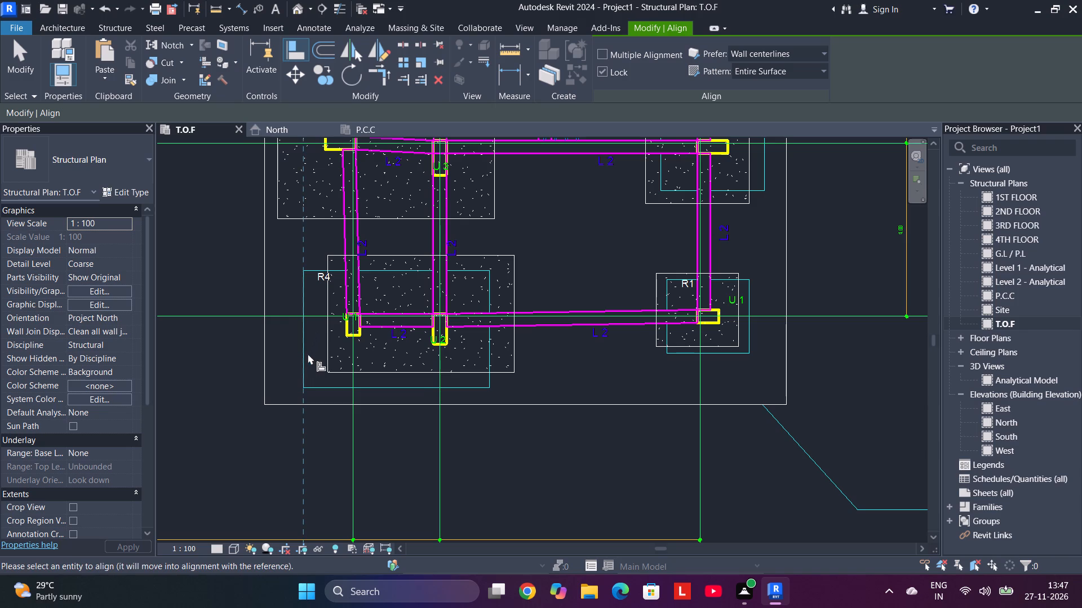
left_click(325, 352)
left_click(314, 389)
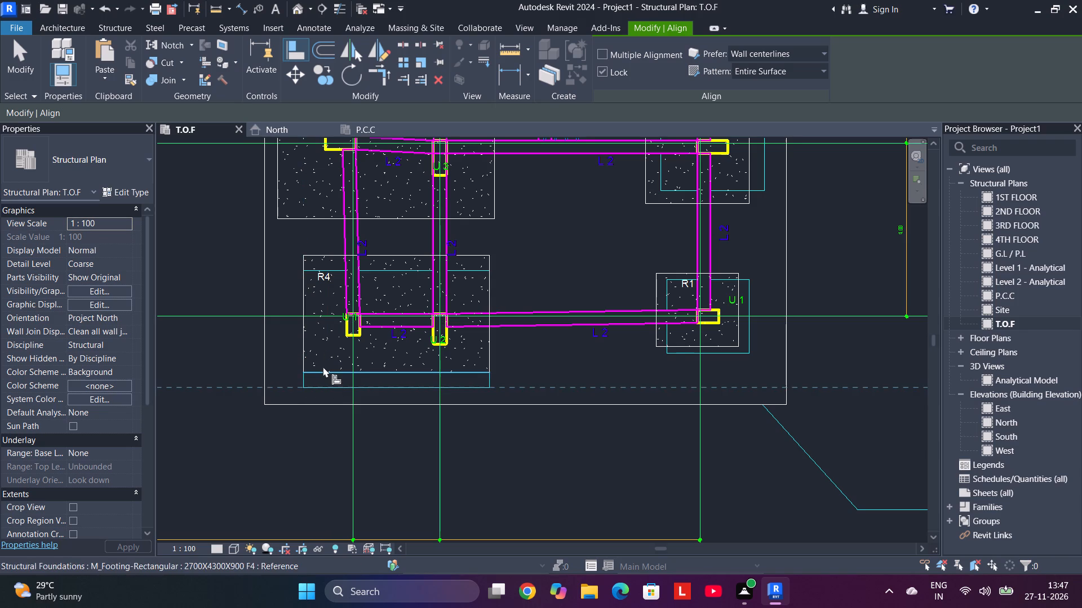
left_click(323, 373)
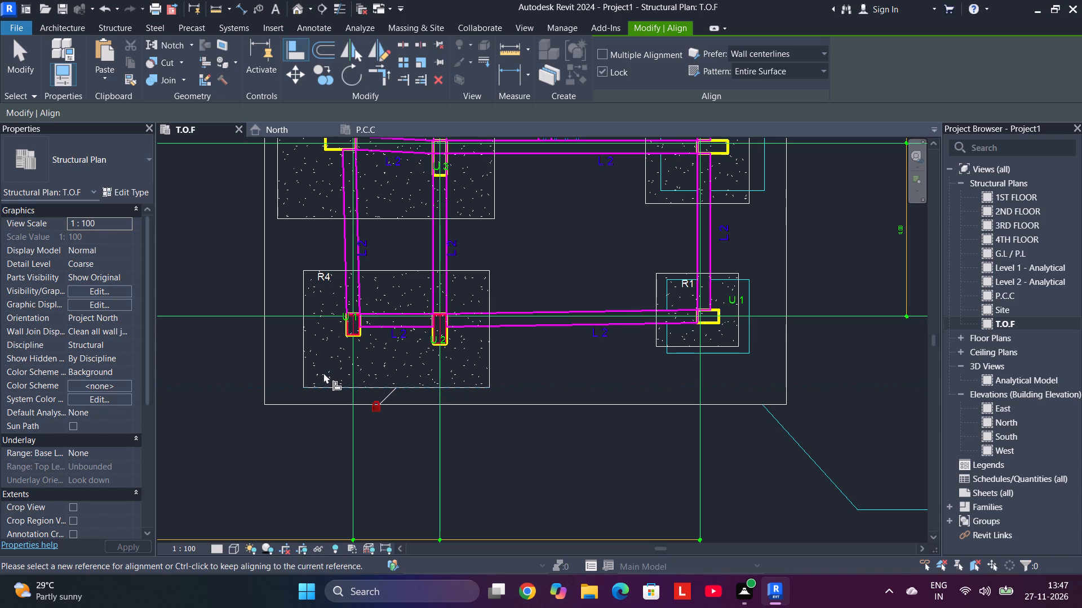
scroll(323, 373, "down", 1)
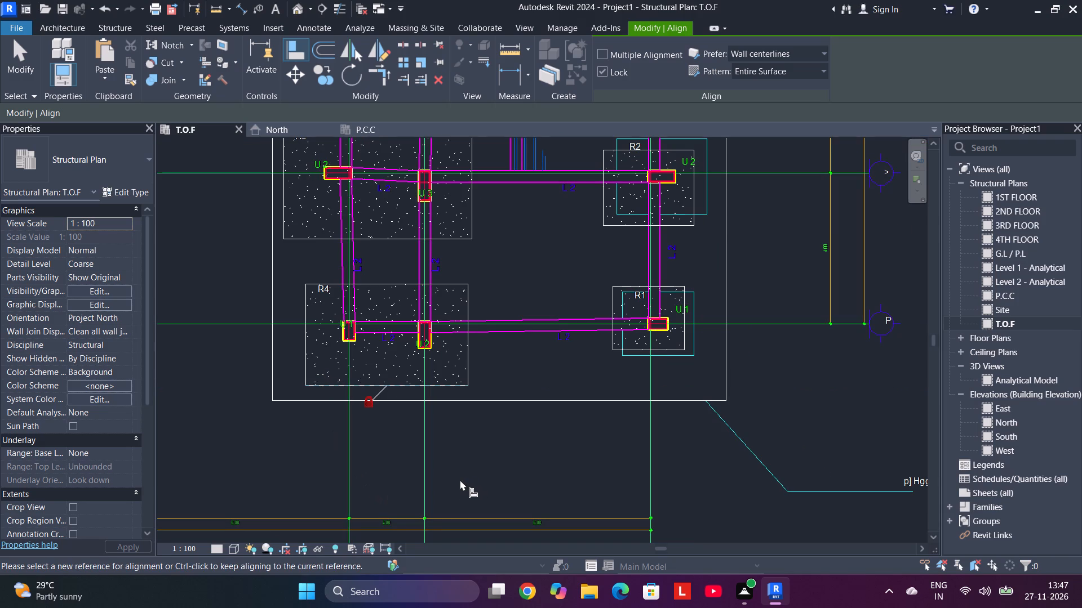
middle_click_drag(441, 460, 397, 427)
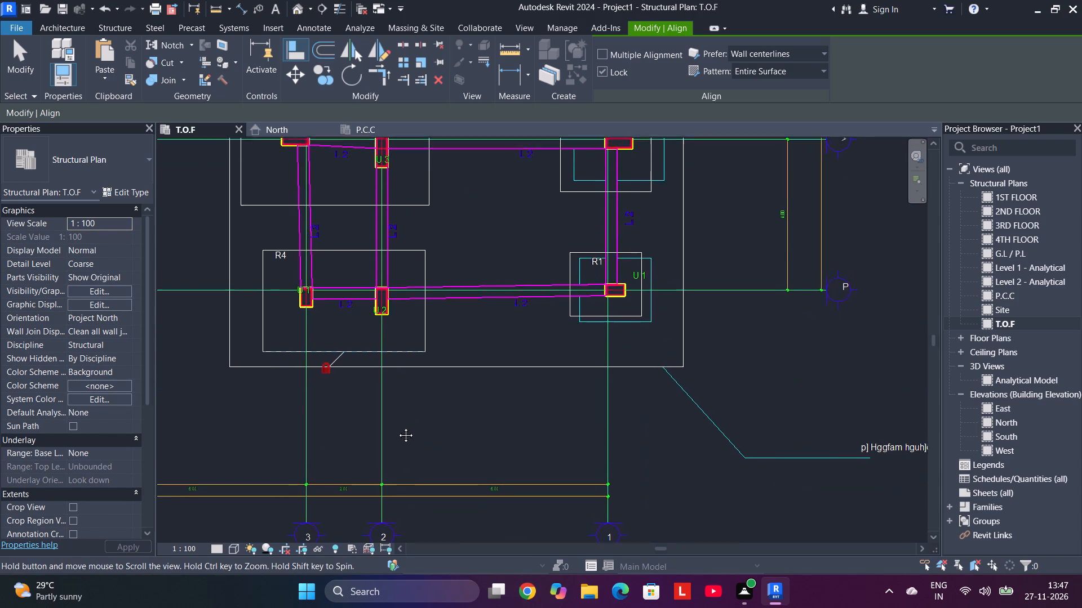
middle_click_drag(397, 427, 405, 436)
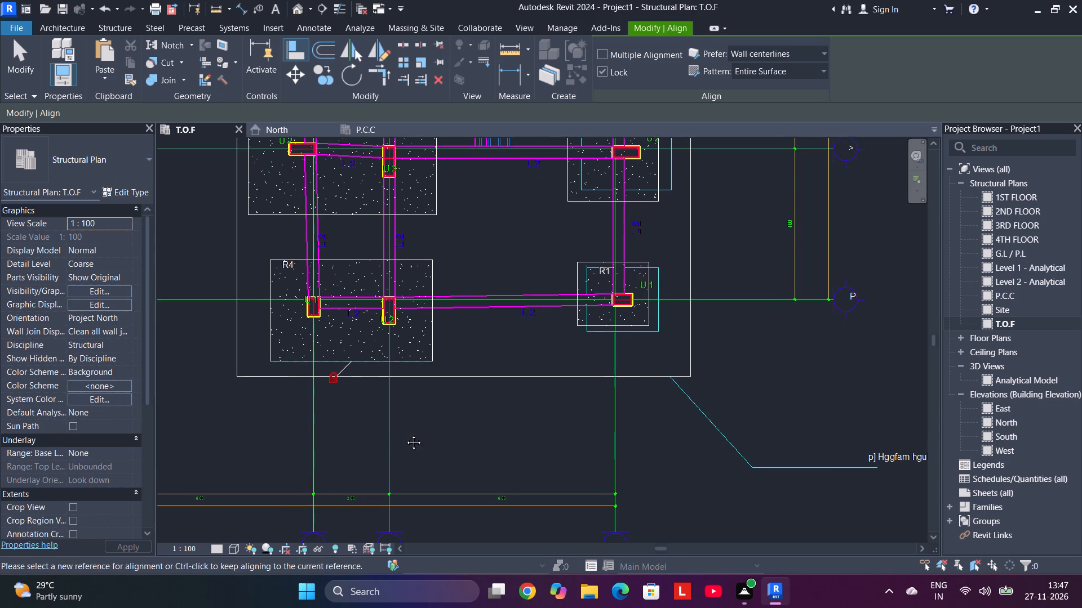
Align the upper and right edges of the bottom-row F1 footing on grid 1 with its R1 outline.
middle_click(405, 434)
middle_click_drag(405, 434, 404, 450)
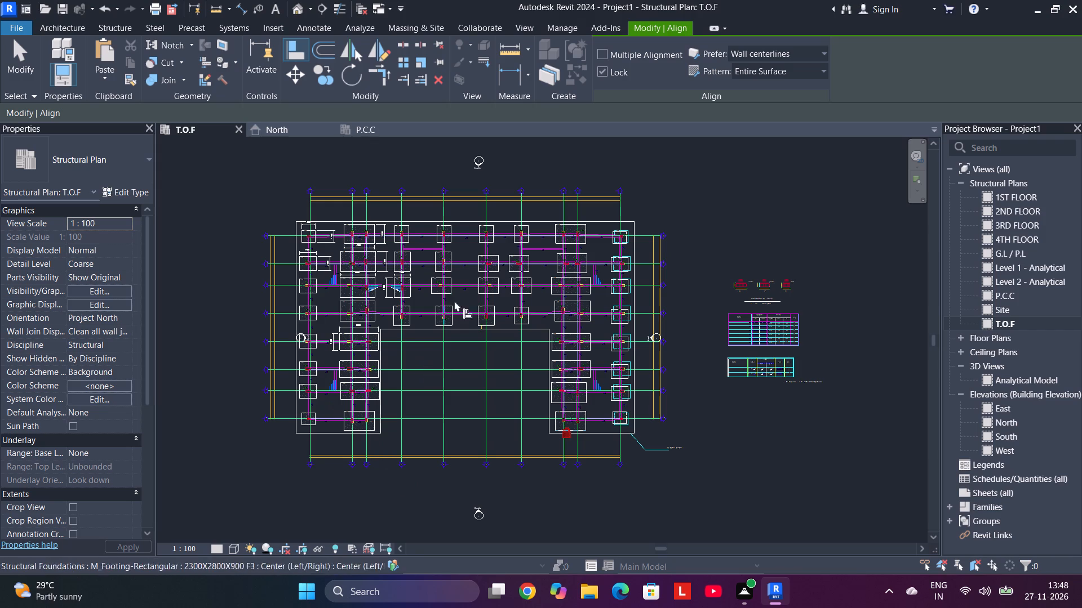
scroll(469, 252, "up", 9)
scroll(567, 219, "up", 1)
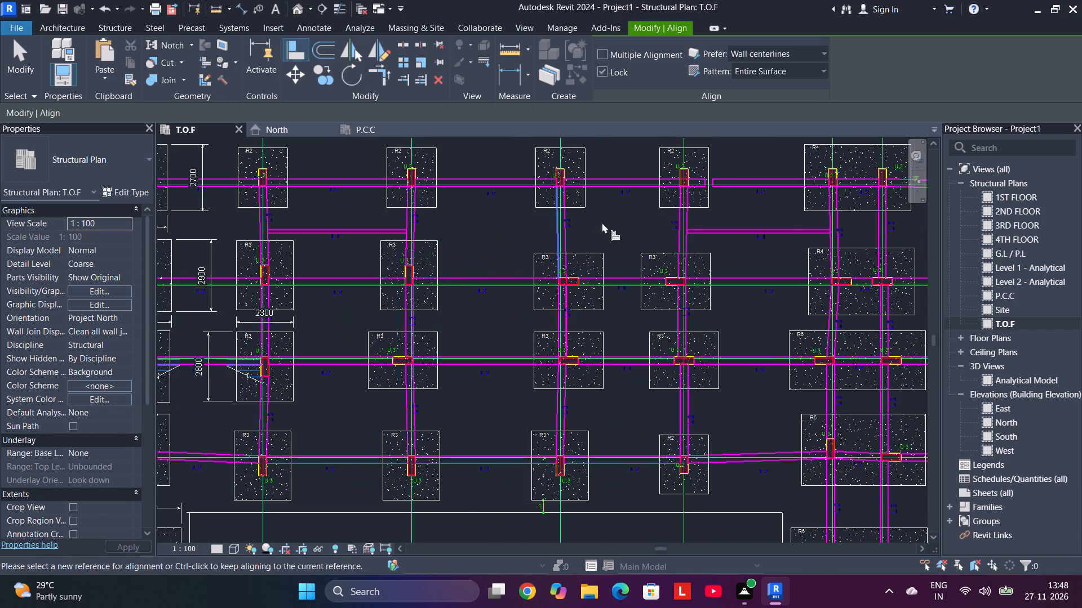
middle_click_drag(633, 482, 342, 441)
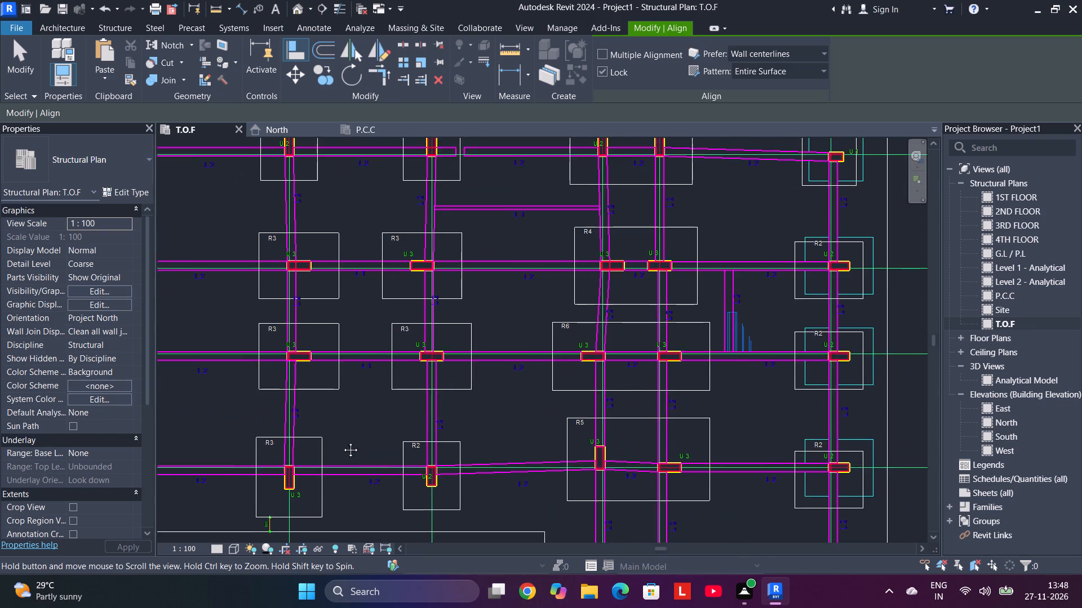
middle_click_drag(342, 441, 400, 455)
middle_click_drag(527, 332, 498, 450)
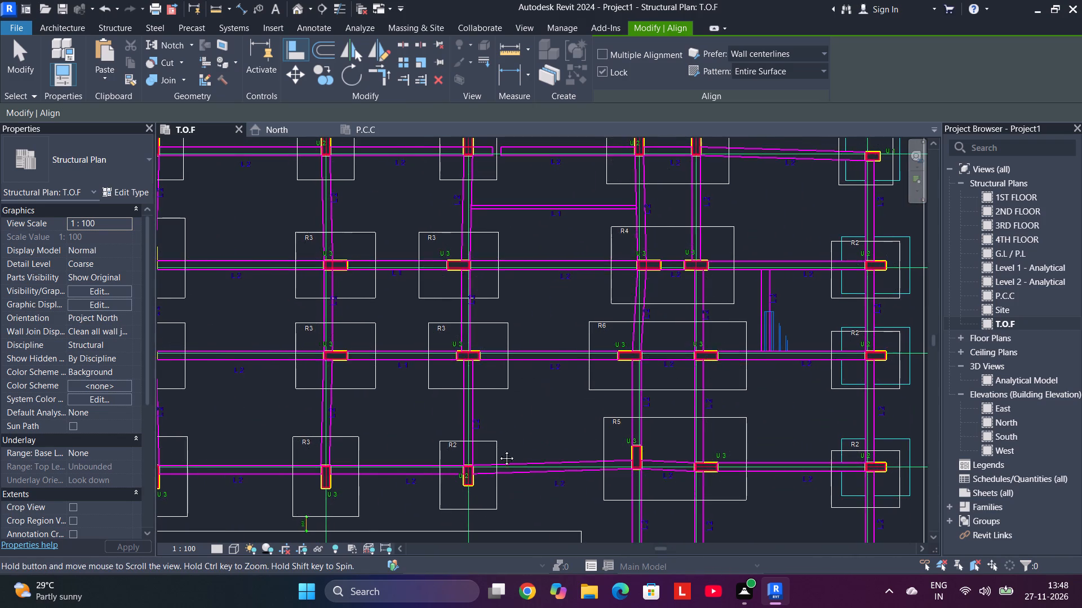
middle_click_drag(498, 450, 428, 51)
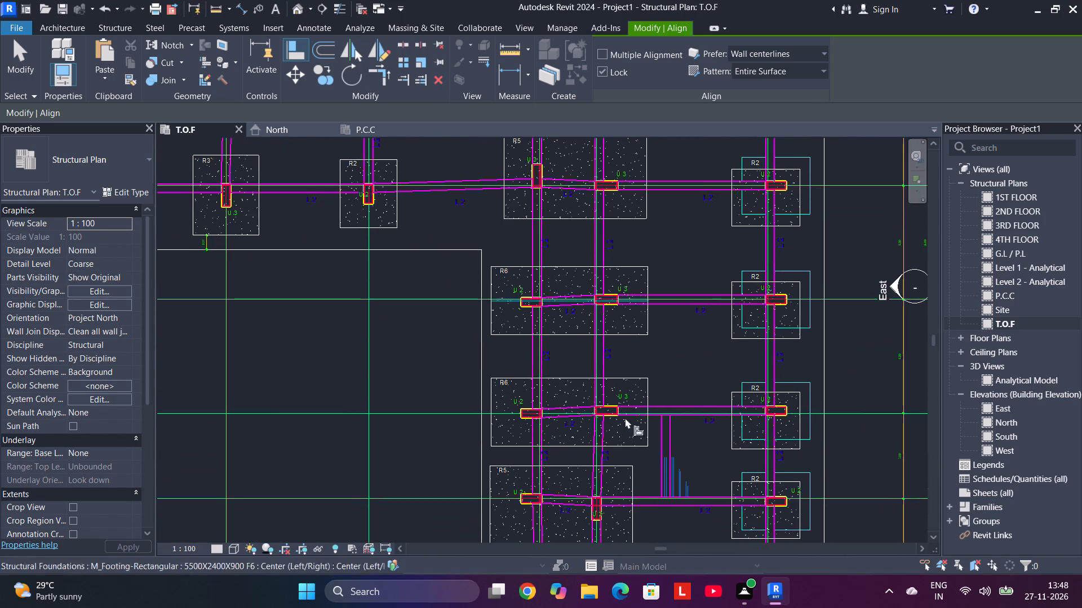
middle_click_drag(691, 497, 505, 278)
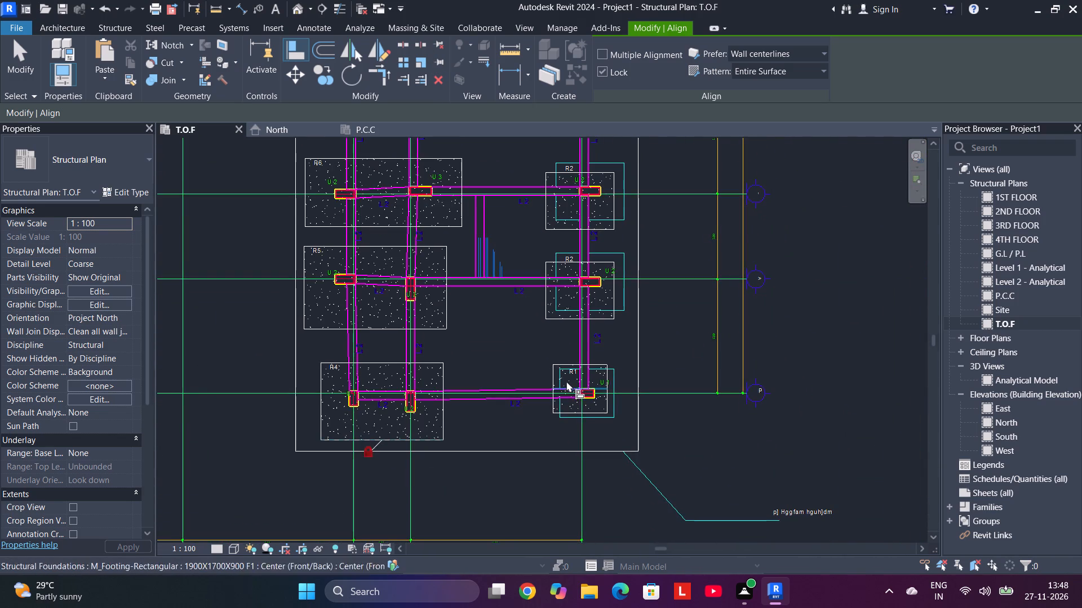
scroll(566, 379, "up", 8)
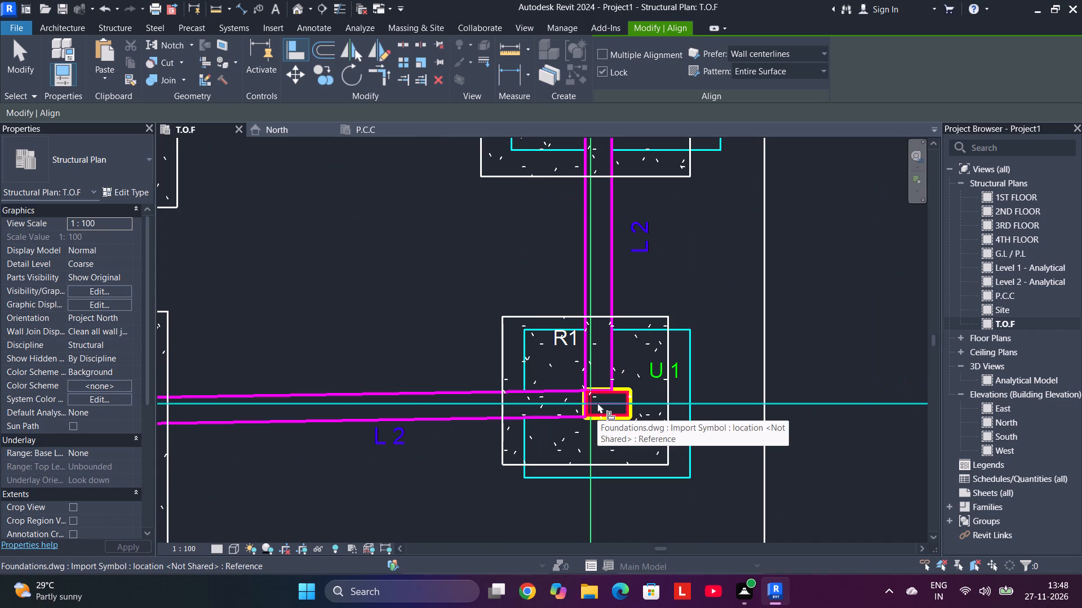
left_click(681, 327)
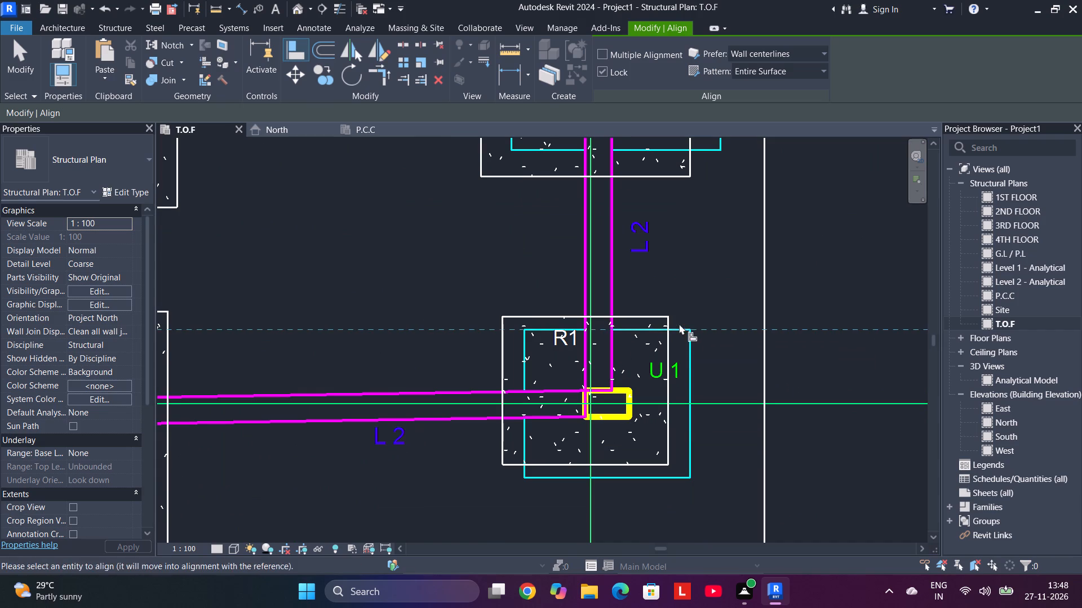
left_click(652, 311)
left_click(688, 432)
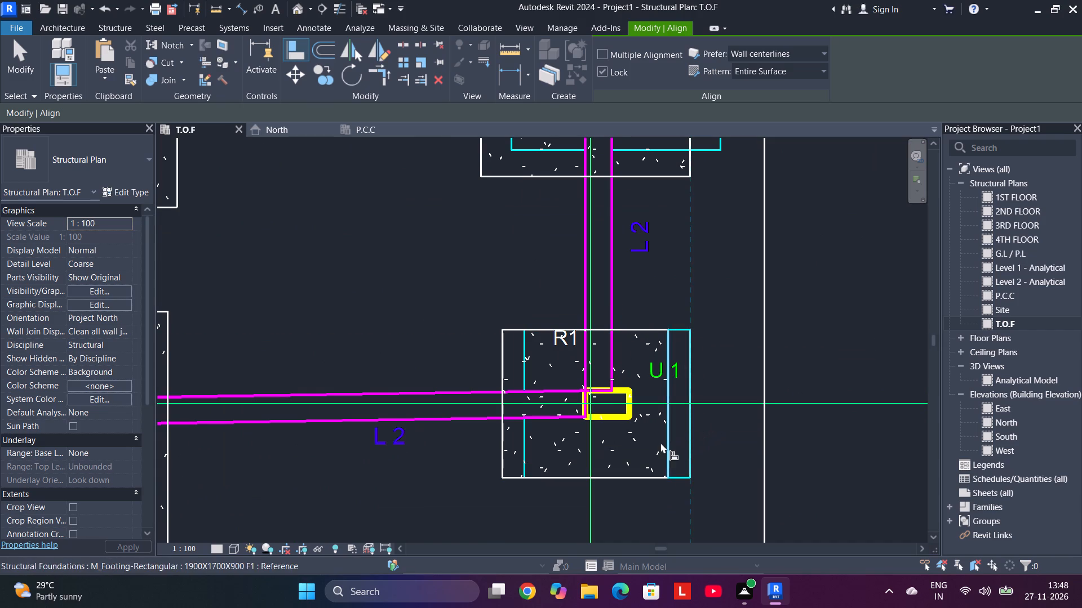
left_click(662, 440)
left_click(690, 445)
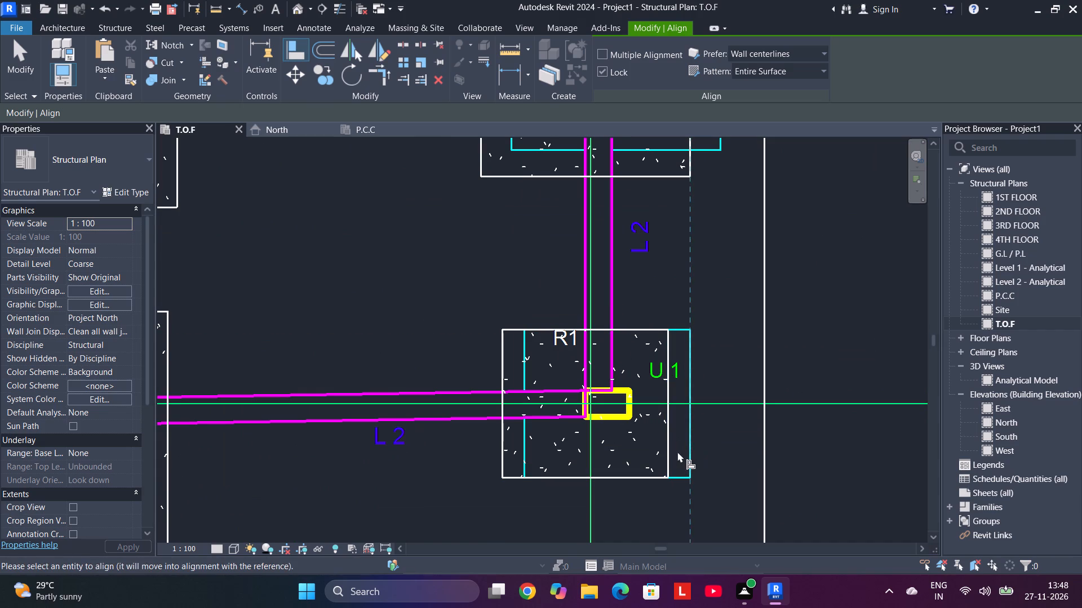
left_click(668, 450)
Align the upper and right edges of the seventh-row F2 footing, directly above the bottom R1 footing on grid 1, with its R2 outline.
middle_click_drag(668, 279, 637, 607)
scroll(637, 607, "up", 1)
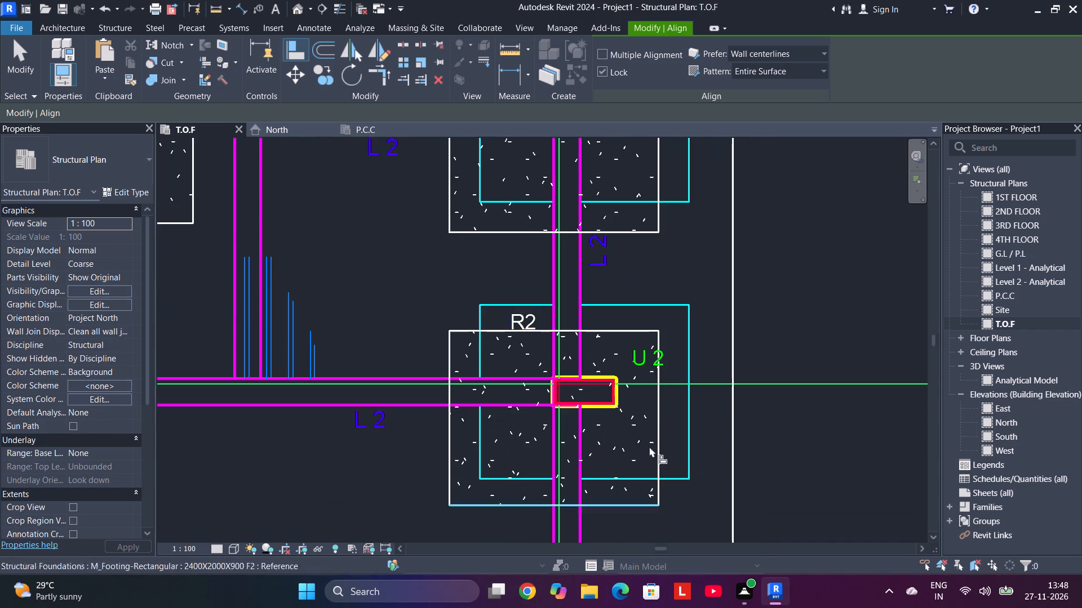
left_click(655, 305)
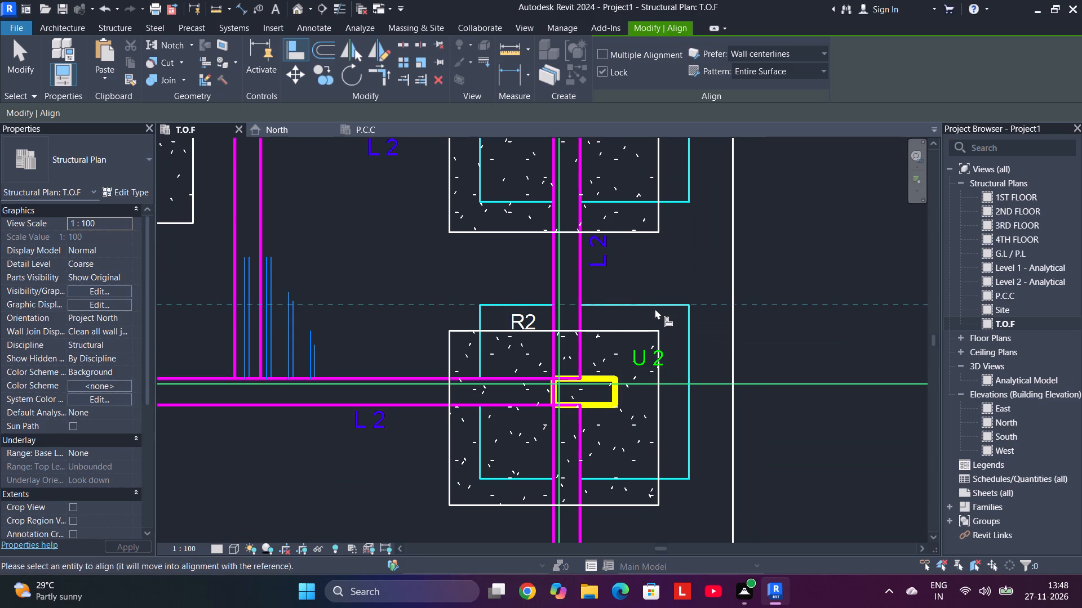
left_click(640, 332)
left_click(689, 343)
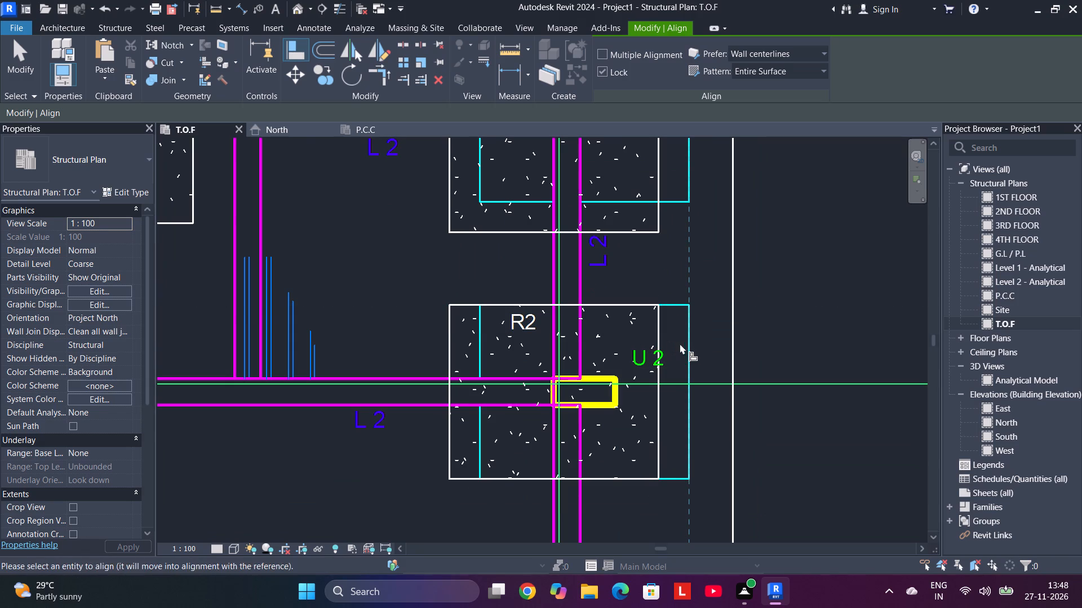
left_click(658, 339)
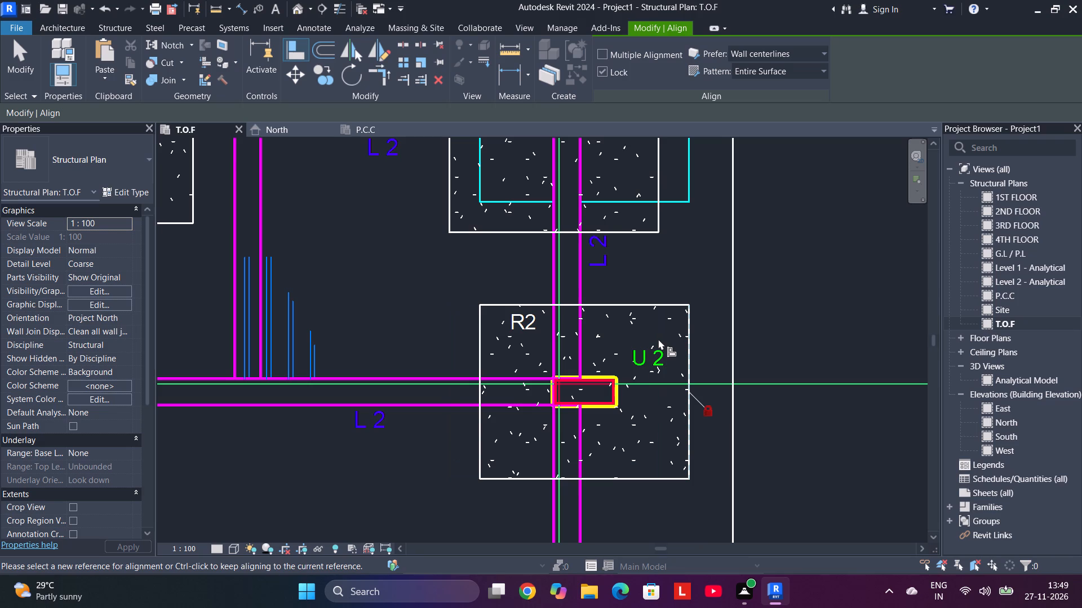
Align the right and upper edges of the sixth-row F2 footing on grid 1 with its R2 outline.
middle_click_drag(672, 267, 642, 437)
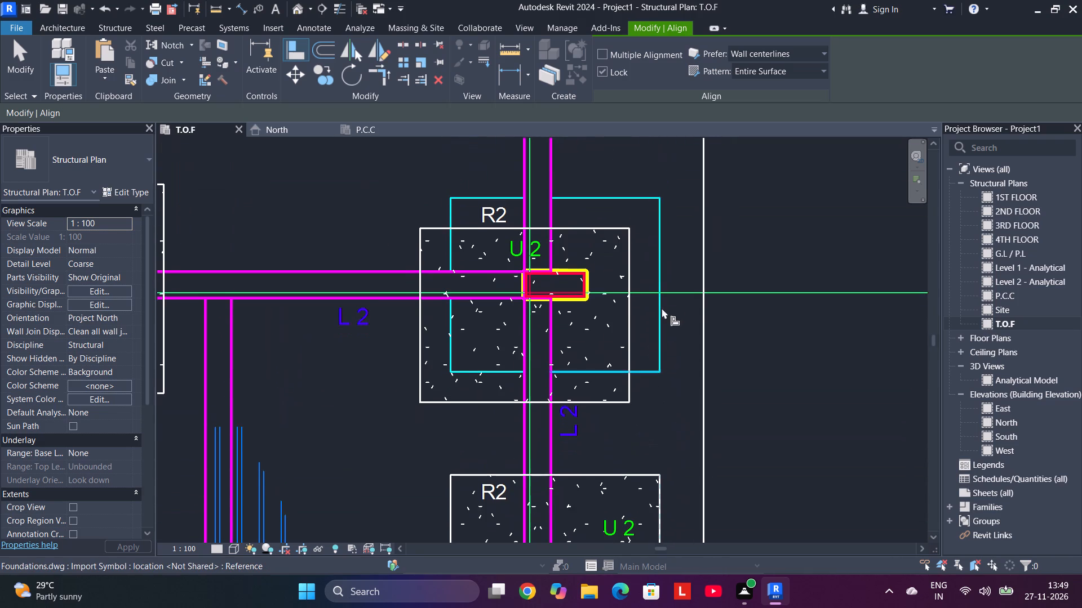
left_click(663, 267)
left_click(629, 271)
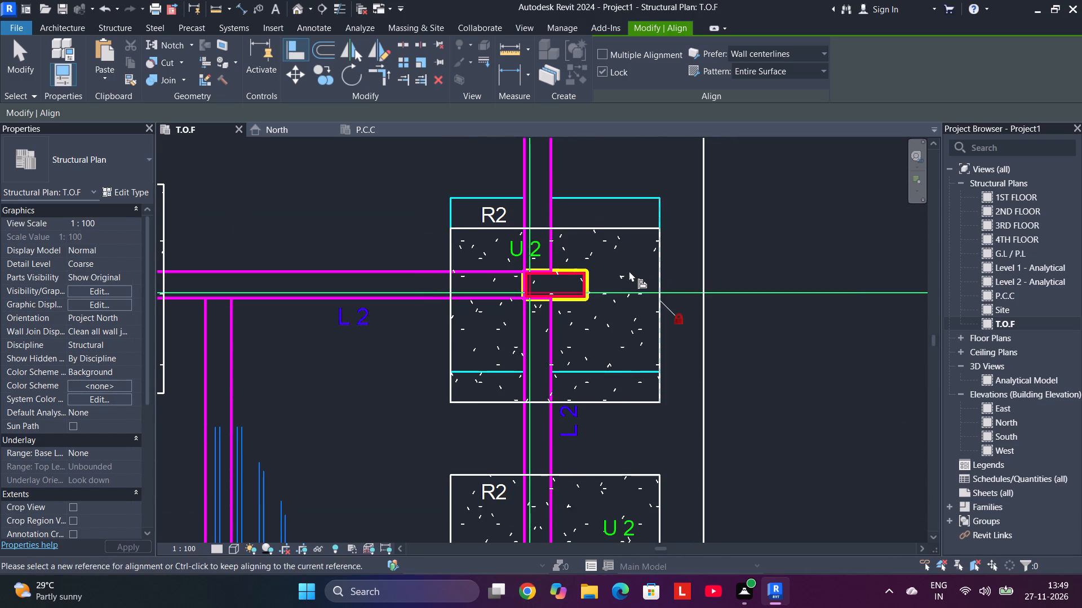
left_click(619, 195)
left_click(613, 227)
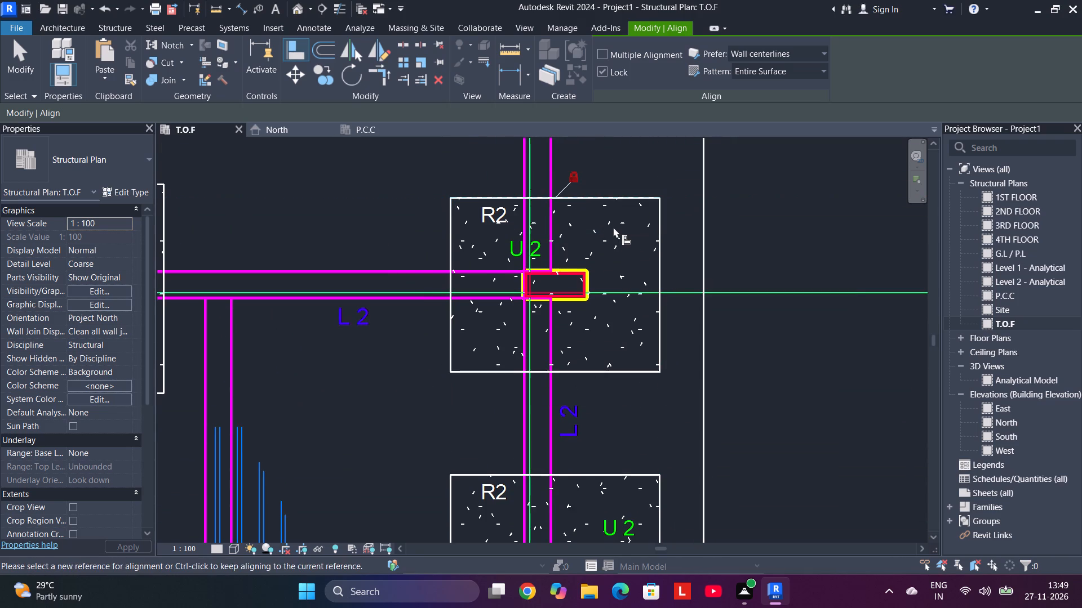
Align the right and upper edges of the fifth-row F2 footing on grid 1, near the East elevation marker, with its R2 outline.
middle_click_drag(617, 225, 629, 509)
left_click(674, 280)
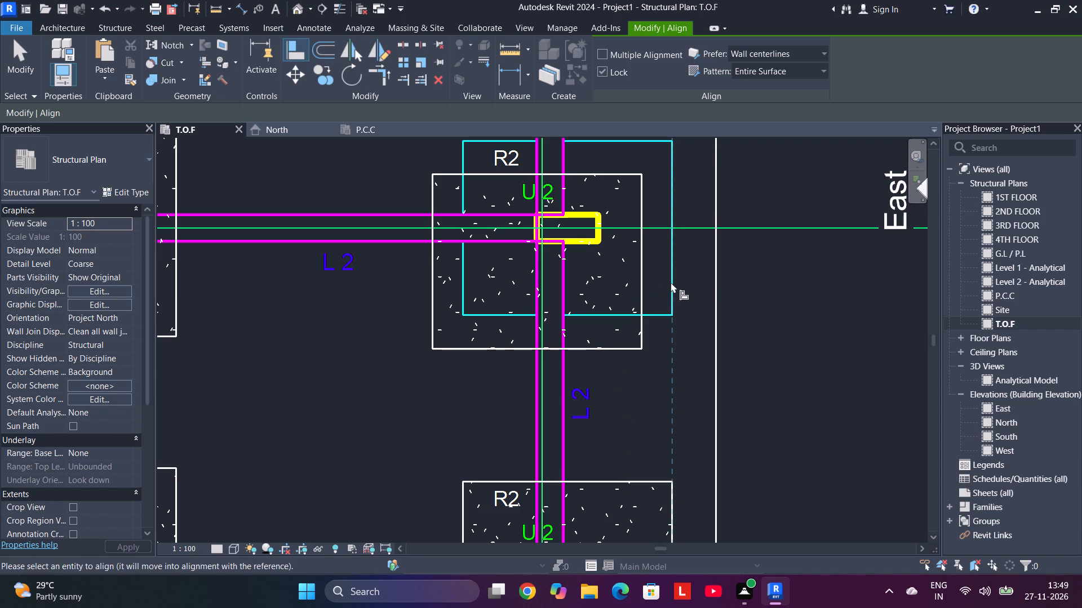
left_click(641, 296)
middle_click_drag(641, 301, 629, 483)
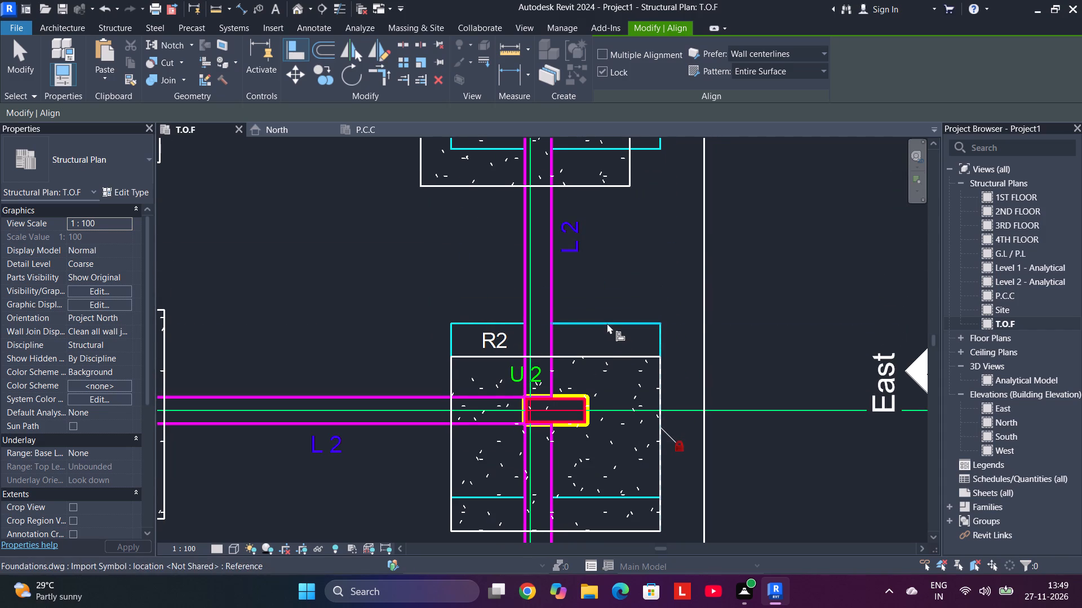
left_click(607, 323)
left_click(603, 355)
Align the right and upper edges of the fourth-row F2 footing on grid 1 with its R2 outline.
middle_click_drag(611, 290, 592, 499)
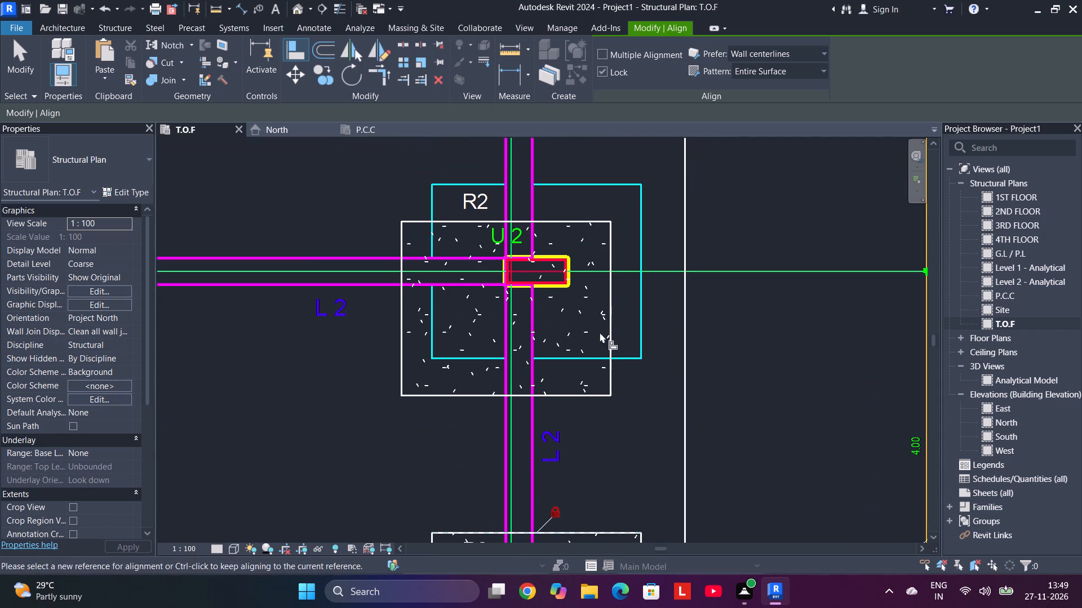
left_click(641, 320)
left_click(610, 330)
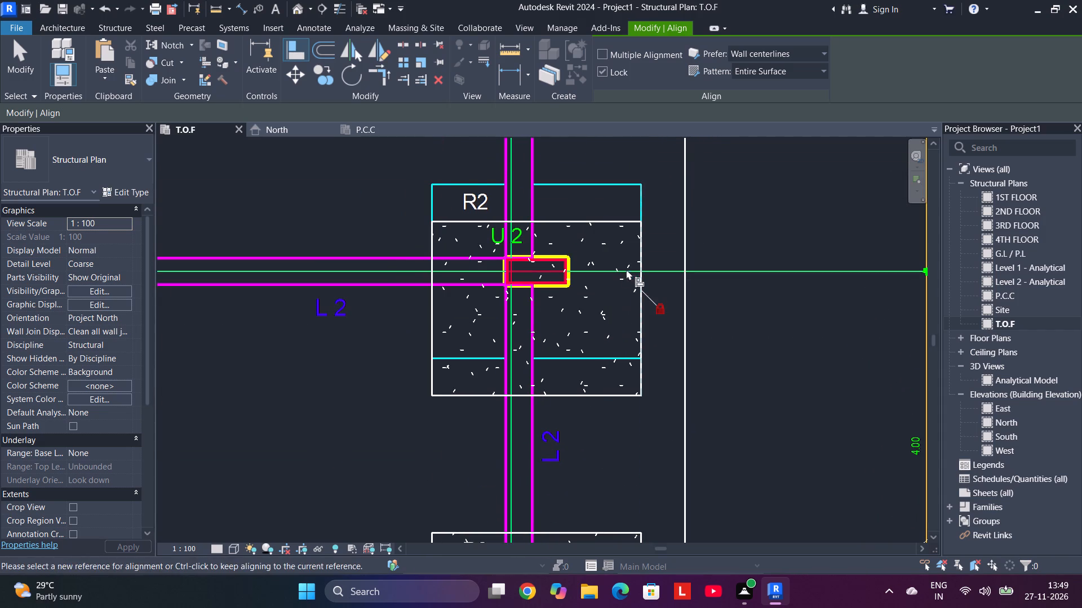
middle_click_drag(628, 275, 611, 499)
left_click(585, 411)
left_click(581, 449)
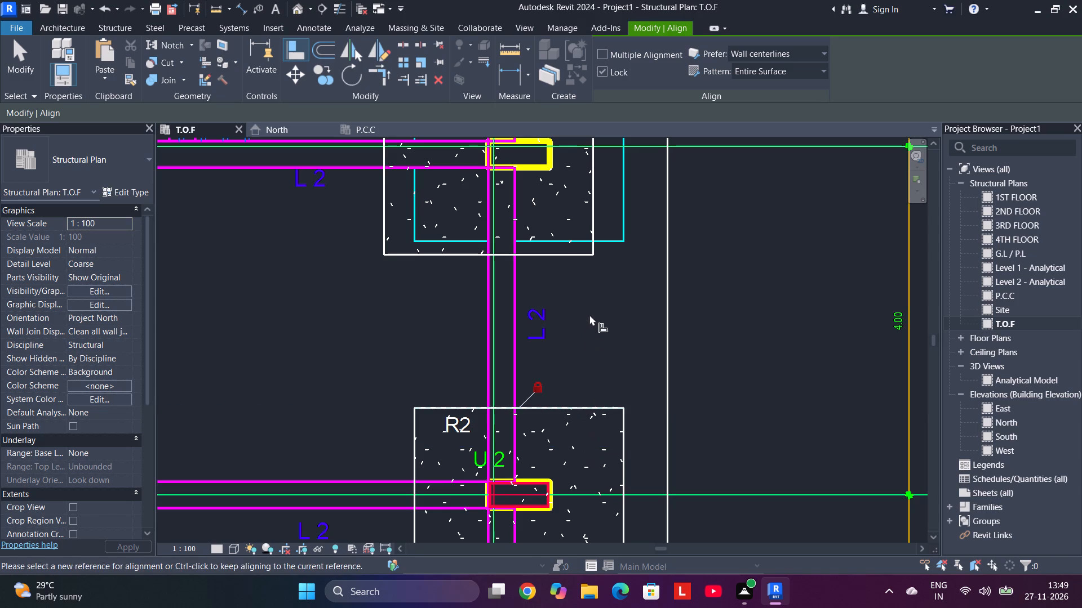
Align the right and upper edges of the third-row F2 footing on grid 1 with its R2 outline.
middle_click_drag(590, 321, 591, 571)
left_click(626, 370)
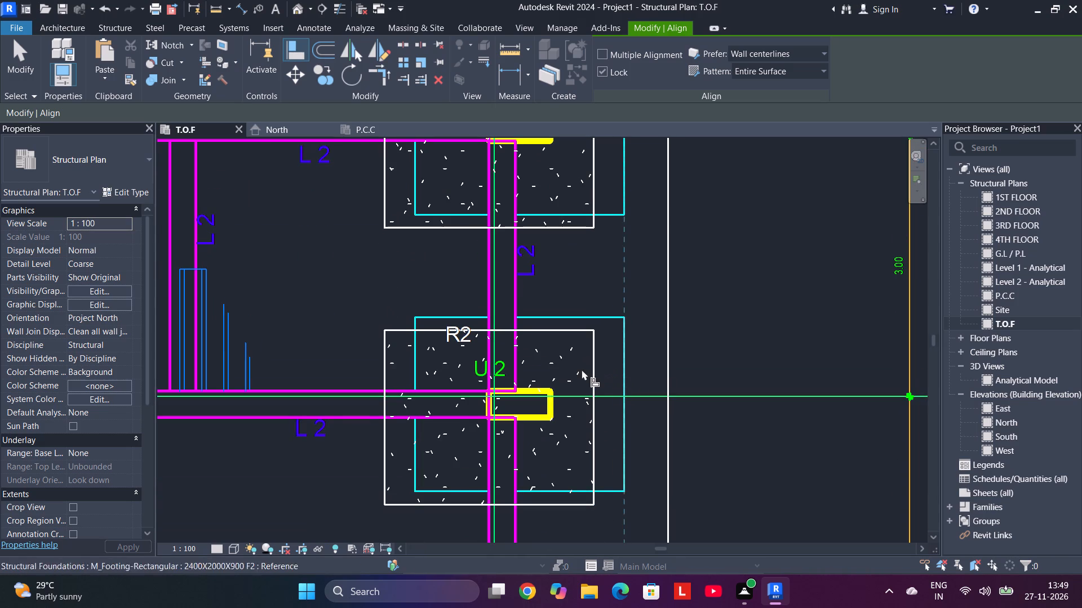
left_click(595, 368)
left_click(559, 314)
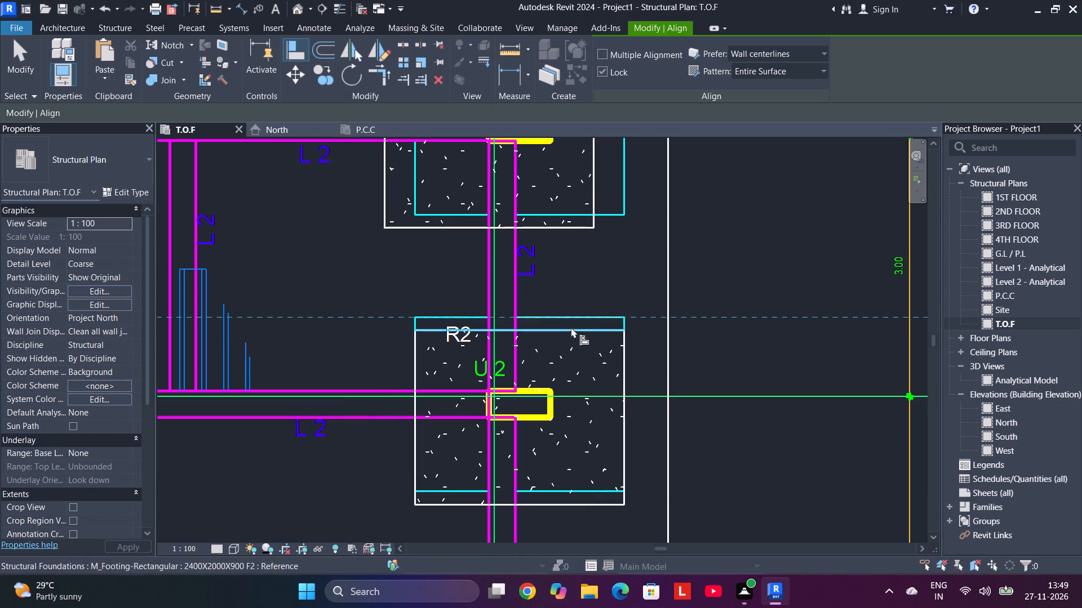
left_click(575, 331)
Align the right and upper edges of the second-row F2 footing, just below the top R1 footing on grid 1, with its R2 outline.
middle_click_drag(604, 281, 575, 448)
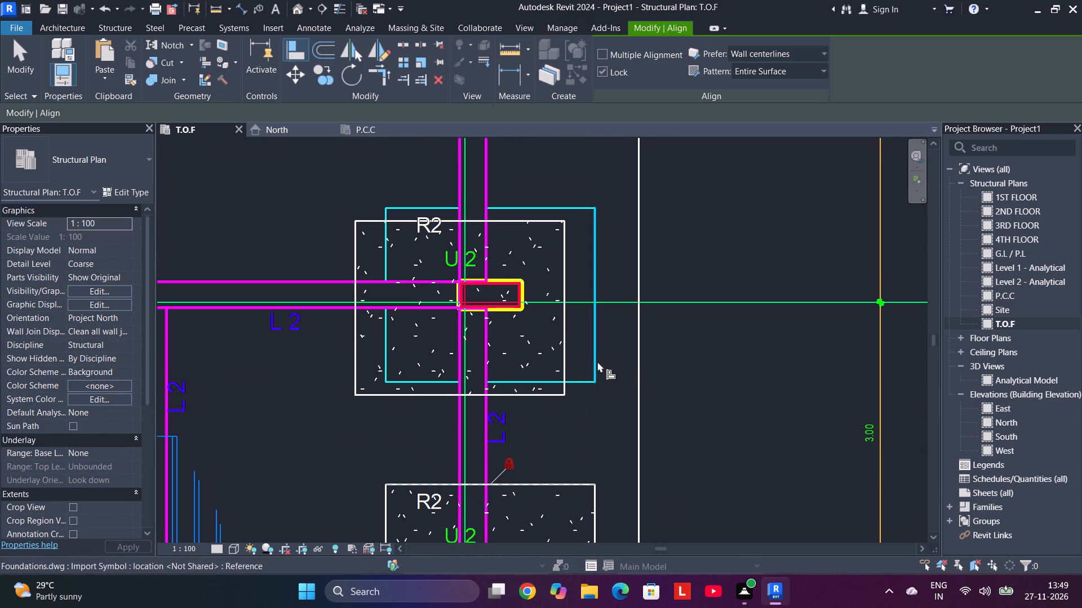
left_click(595, 366)
left_click(565, 360)
middle_click_drag(591, 323, 567, 489)
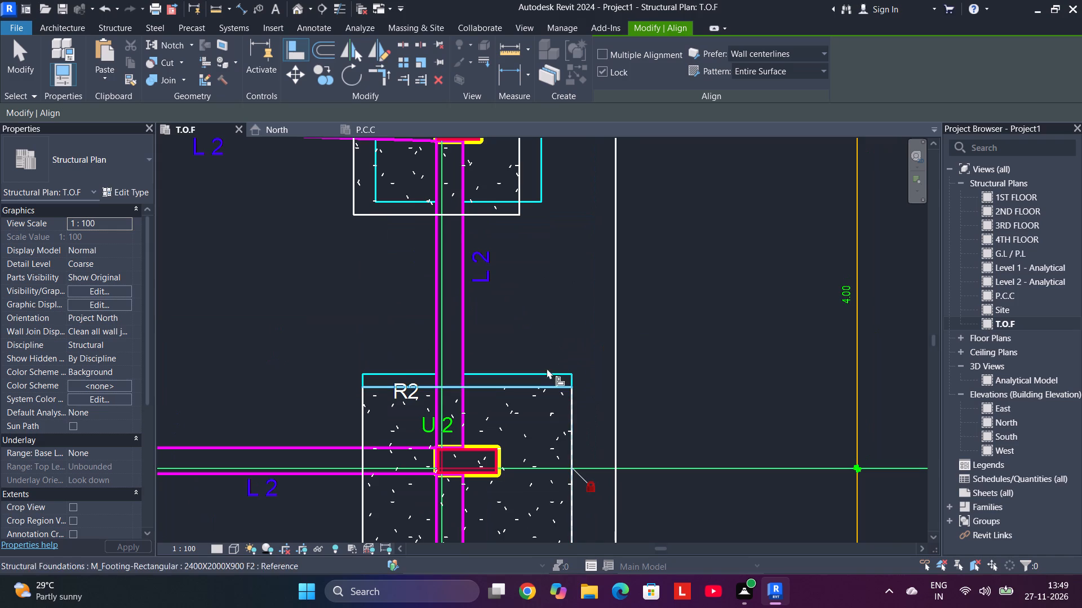
left_click(546, 376)
left_click(546, 389)
Align the right and upper edges of the top-row F1 footing at grids 1 and X with its R1 outline.
middle_click_drag(527, 292, 503, 497)
left_click(516, 350)
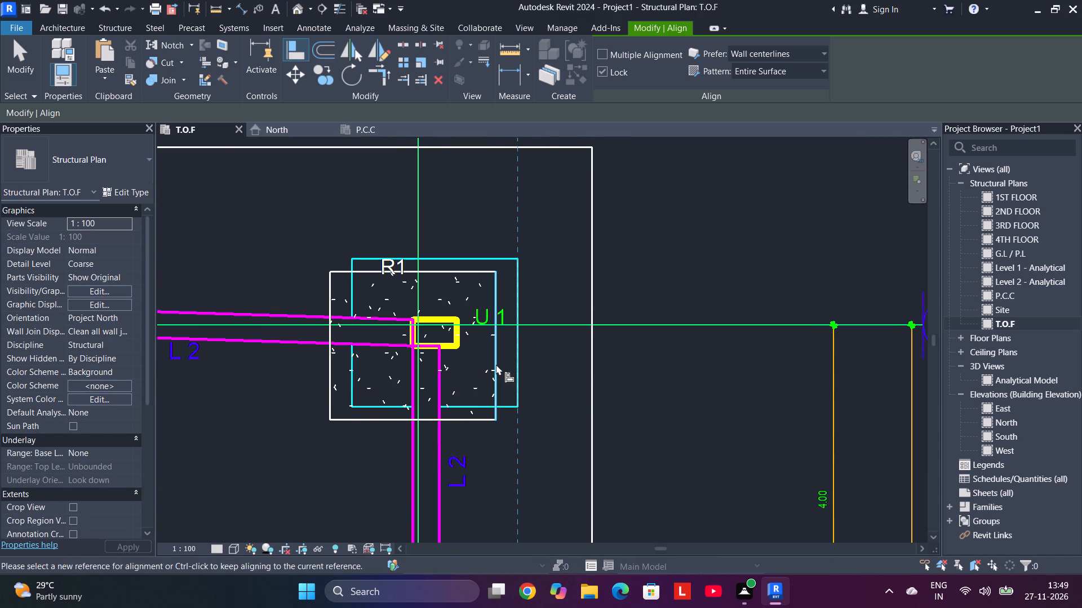
left_click(496, 364)
left_click(492, 257)
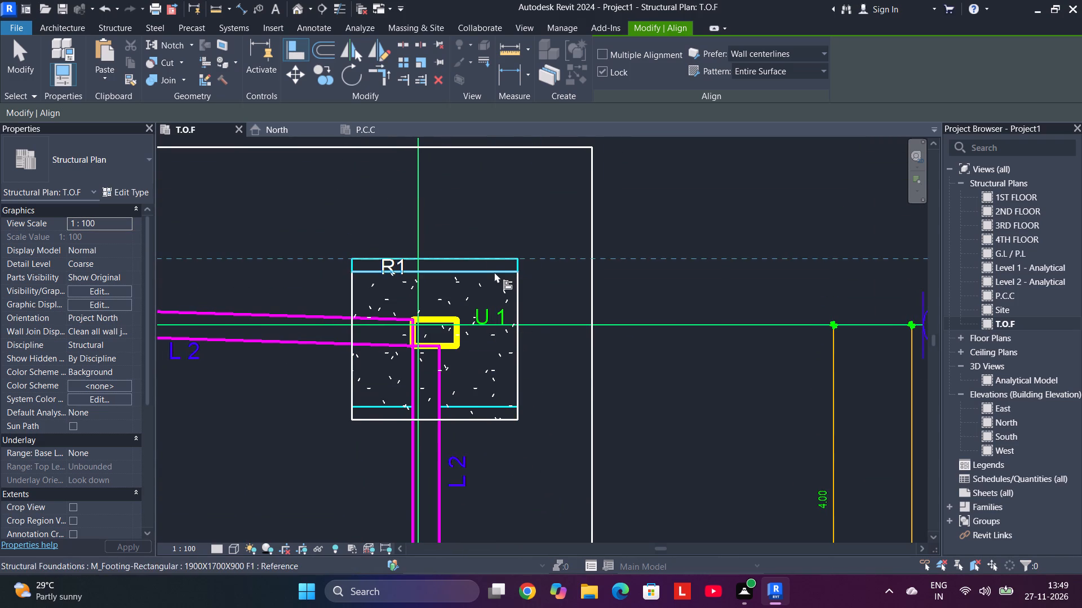
left_click(494, 272)
Check the footings against their outlines across the T.O.F plan, including the opposite wing.
middle_click_drag(492, 358, 502, 540)
scroll(494, 439, "down", 5)
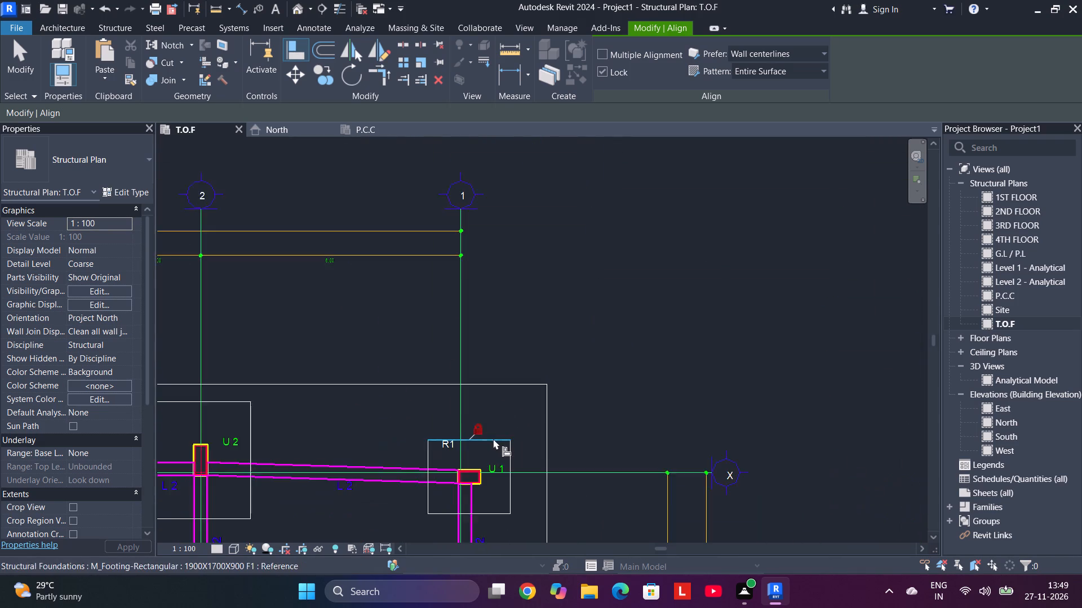
scroll(493, 439, "down", 9)
middle_click_drag(363, 388, 717, 391)
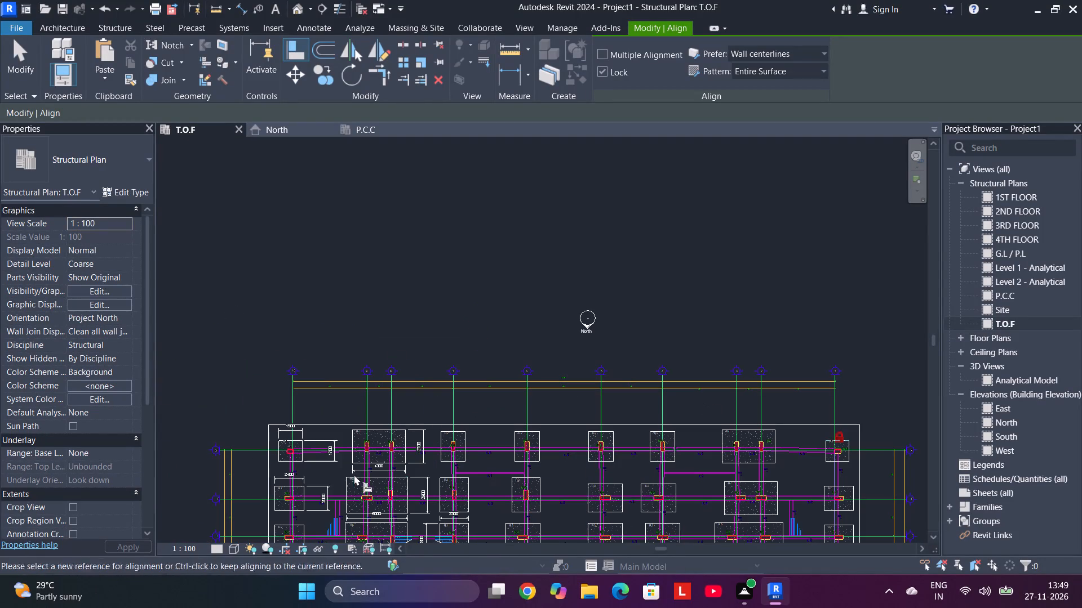
middle_click_drag(346, 475, 509, 342)
middle_click(509, 342)
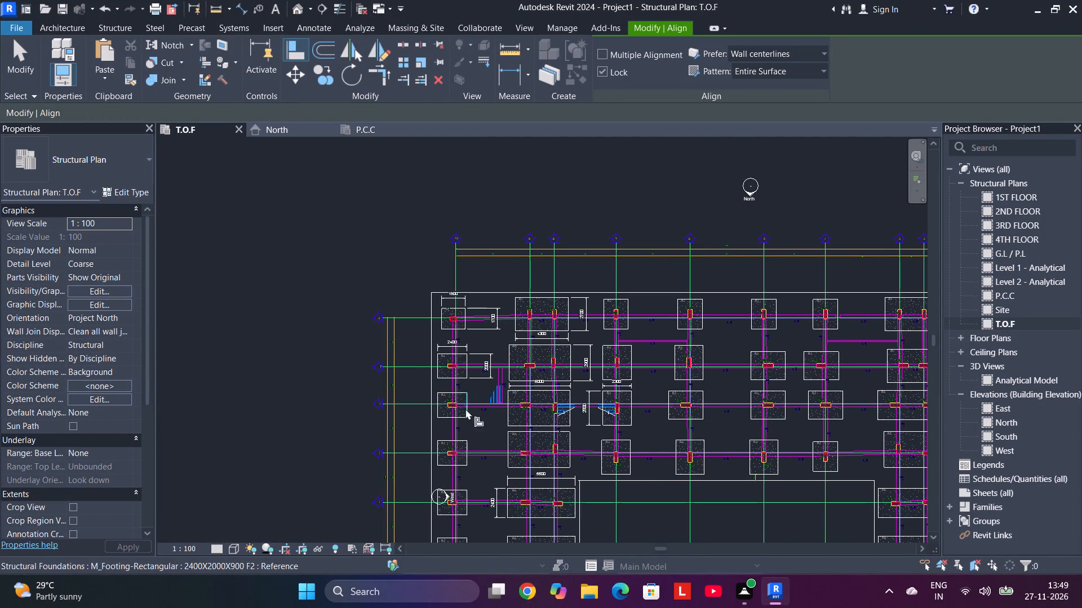
middle_click_drag(477, 523, 470, 392)
middle_click_drag(470, 389, 469, 383)
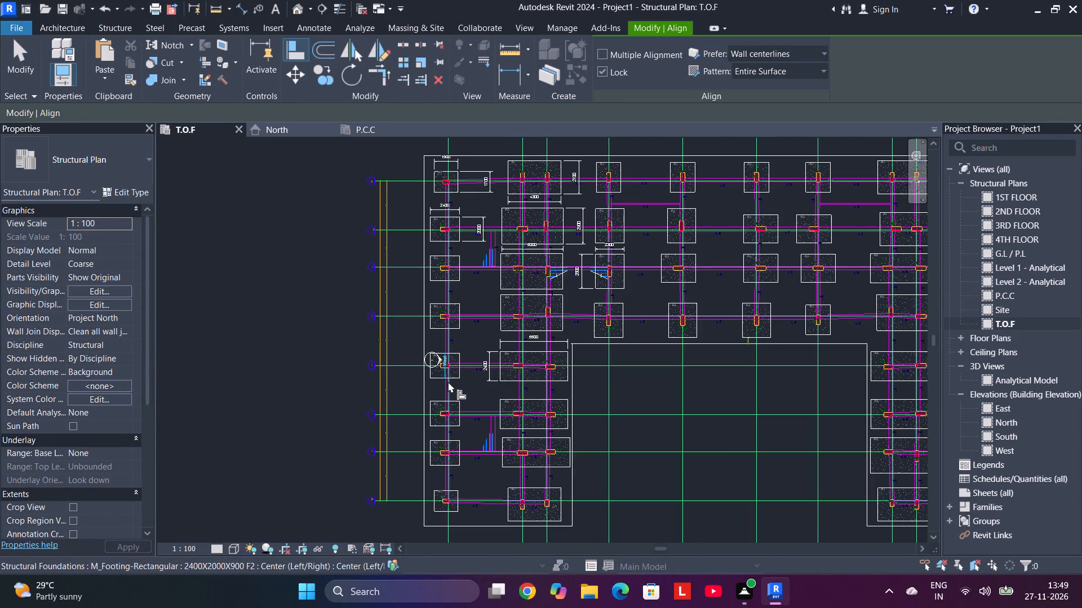
key("Escape")
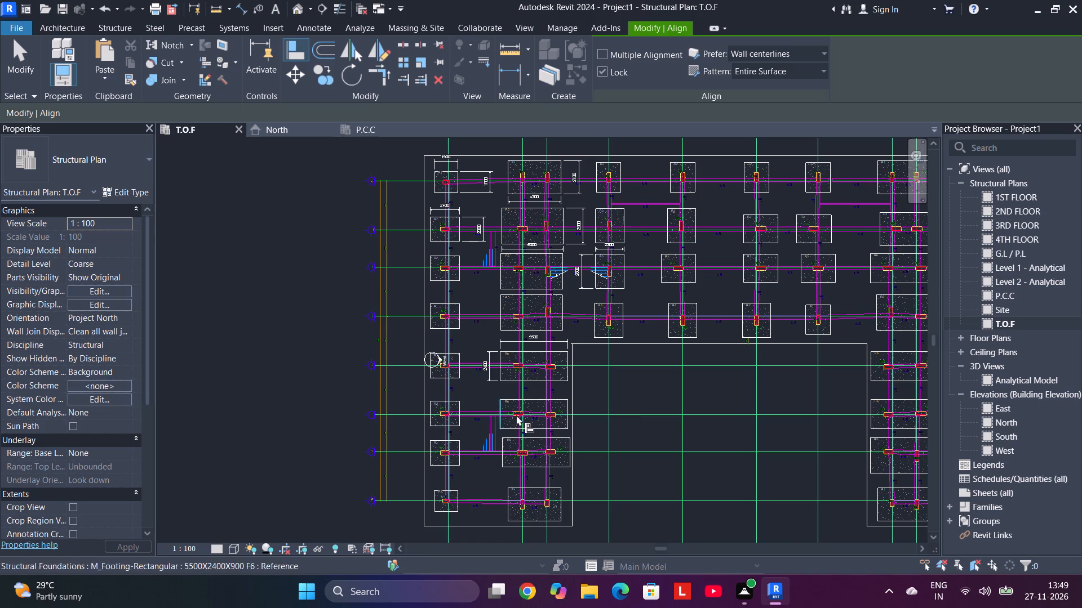
scroll(620, 482, "down", 3)
middle_click_drag(620, 481, 554, 479)
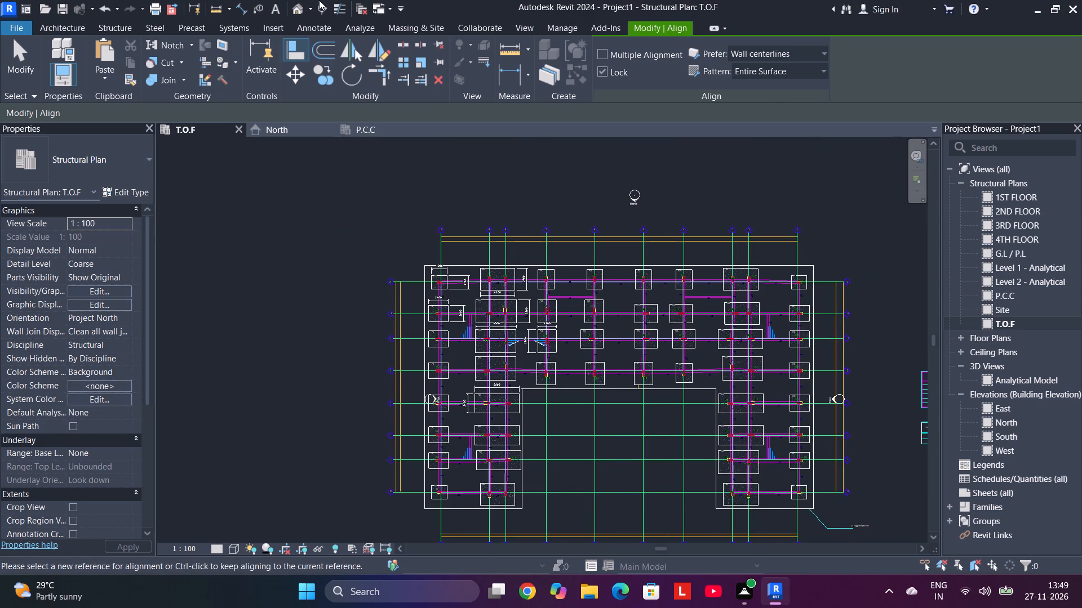
Open the default 3D view without saving the project and look over the footings on the slab.
double_click(295, 3)
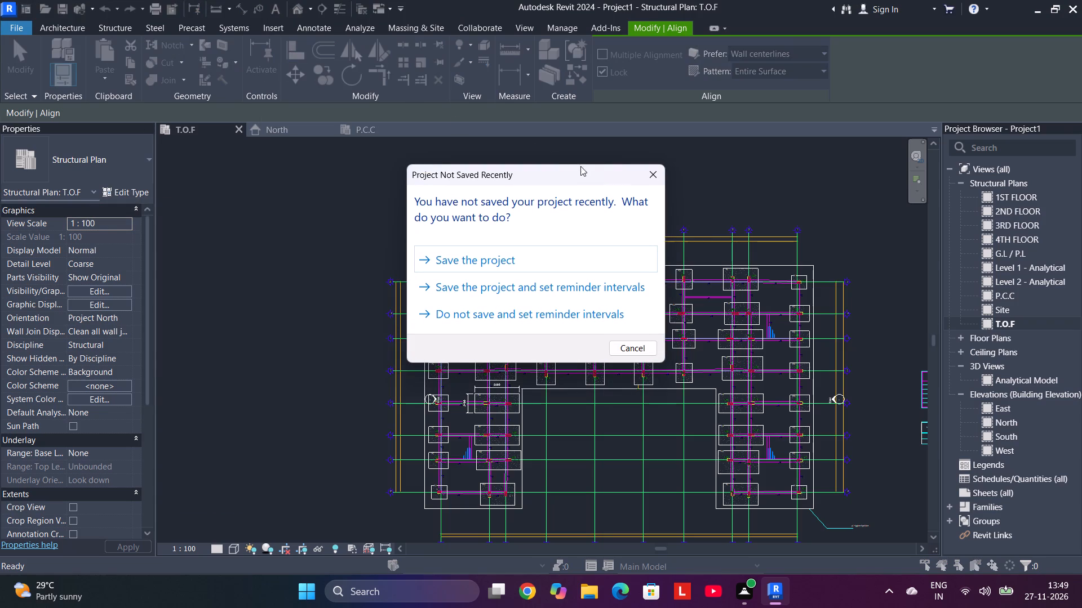
left_click(646, 174)
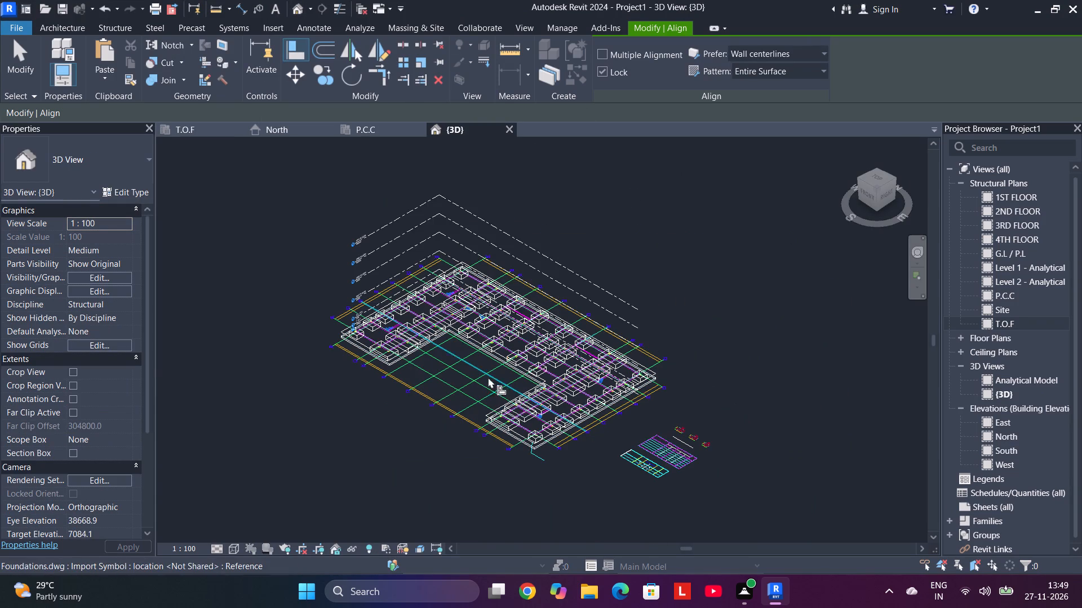
left_click_drag(742, 398, 669, 468)
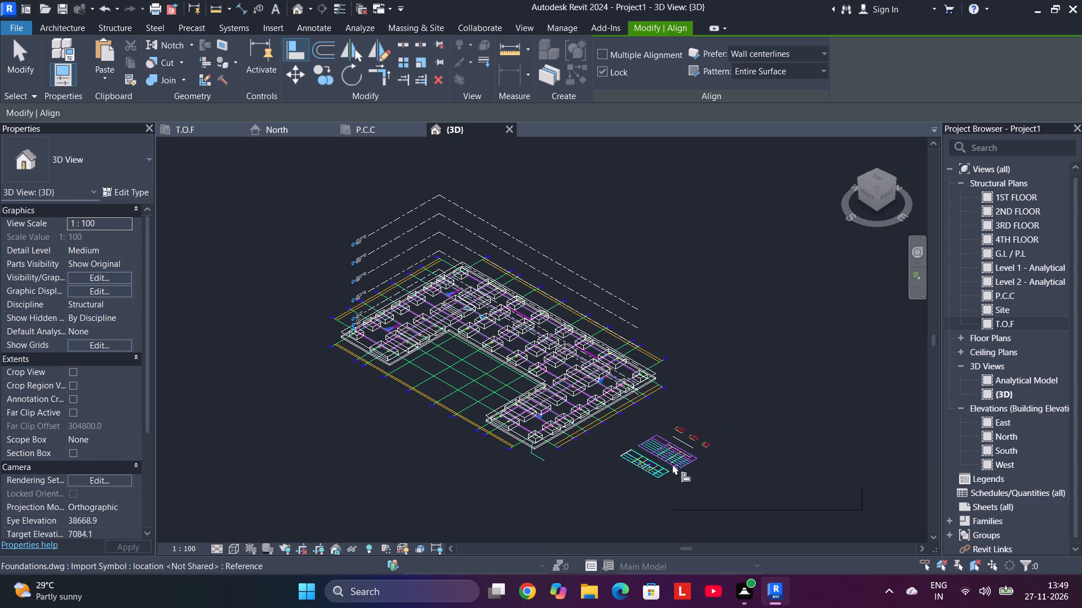
left_click(768, 498)
left_click_drag(837, 488, 757, 466)
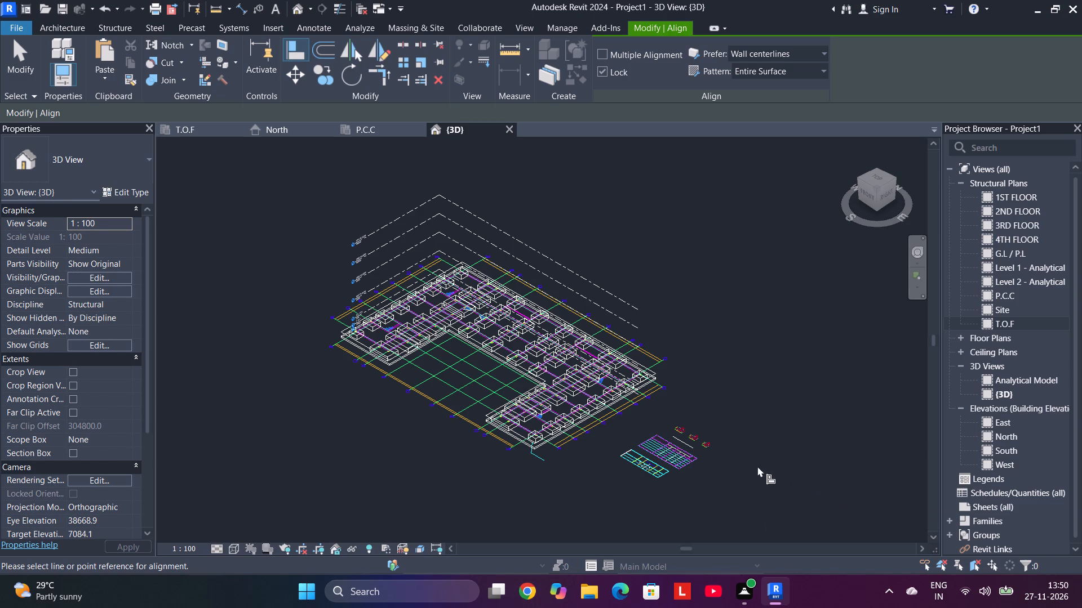
left_click_drag(757, 466, 750, 463)
left_click(779, 379)
scroll(593, 368, "up", 6)
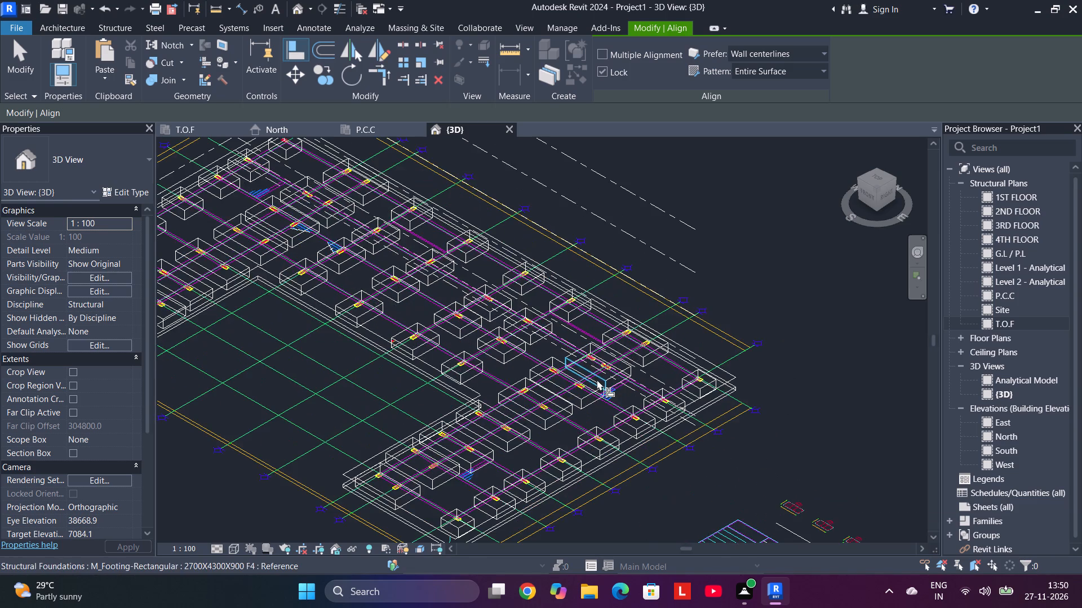
scroll(629, 370, "down", 5)
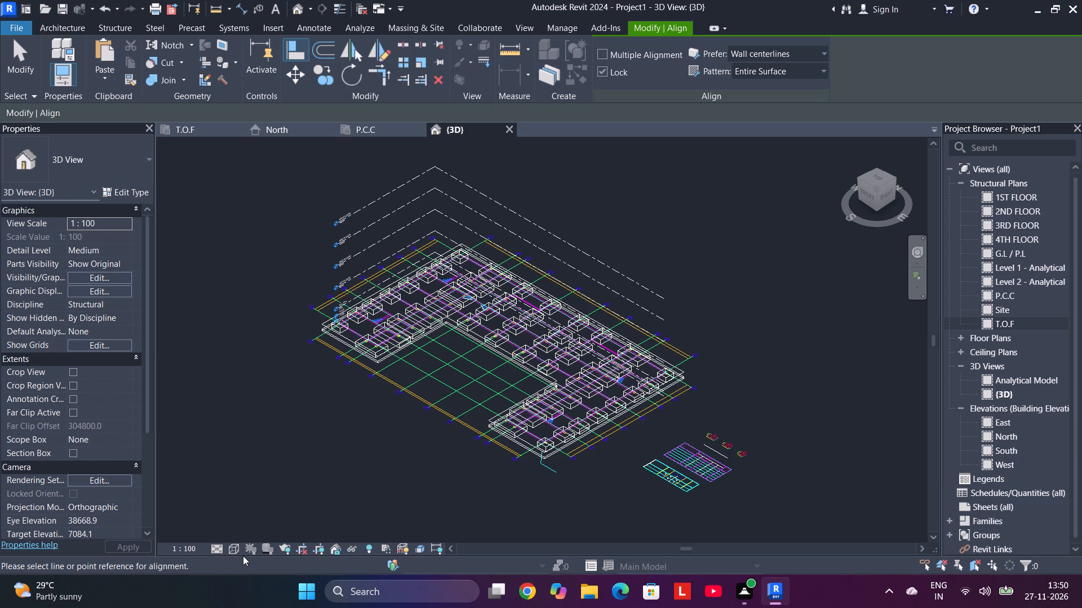
Set the 3D view's visual style to Realistic and inspect the footings near the inner corner of the slab.
left_click(238, 545)
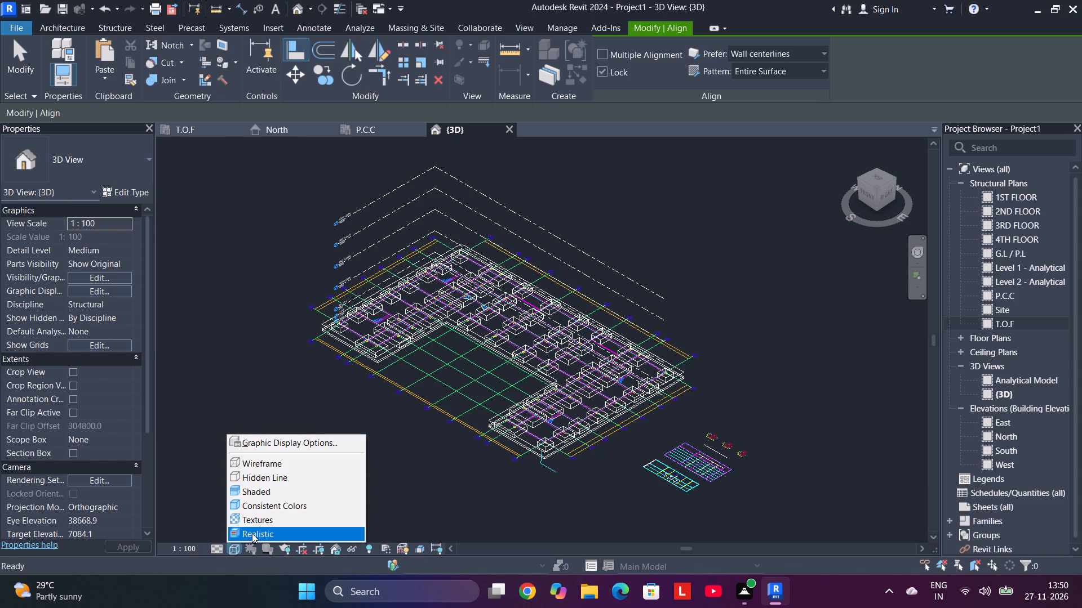
left_click(252, 533)
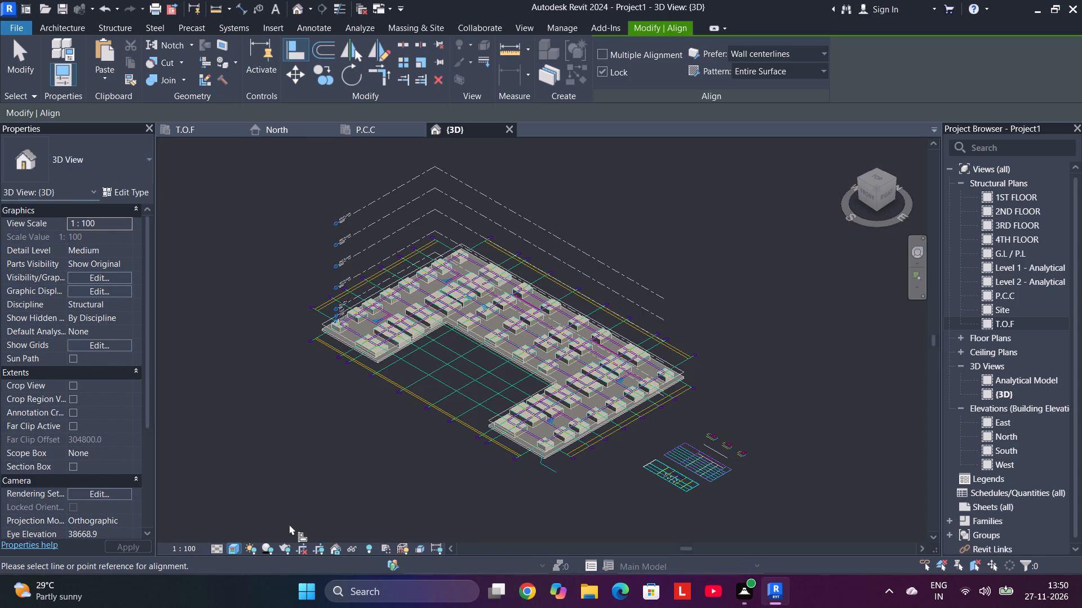
scroll(579, 398, "up", 5)
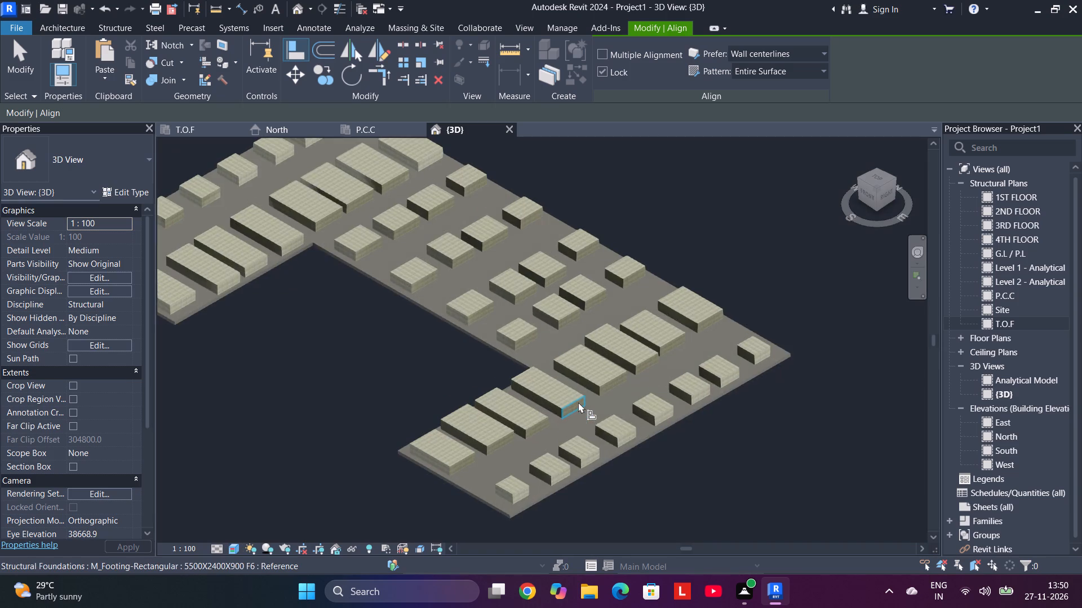
scroll(578, 402, "up", 9)
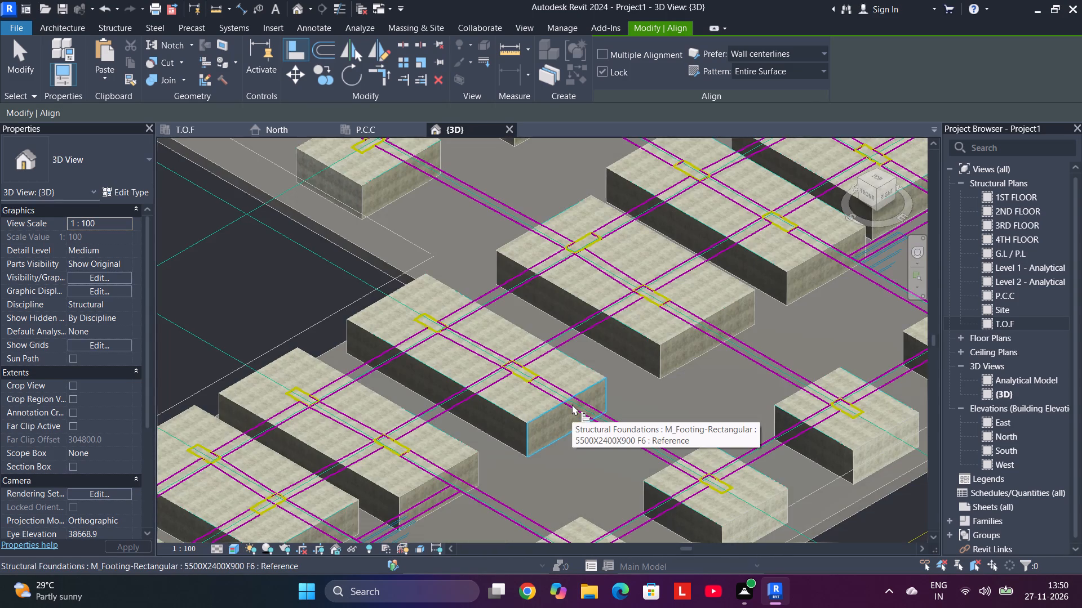
scroll(572, 404, "down", 8)
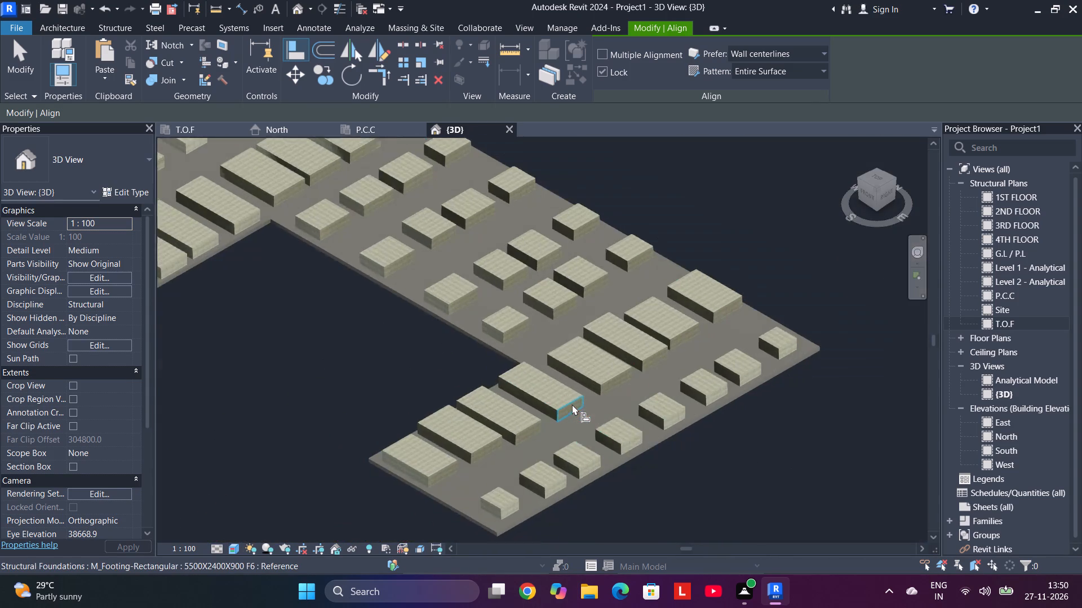
scroll(572, 404, "down", 1)
In the North elevation, leave the Align command and extend the level lines' T.O.F-side heads outward, clear of the P.C.C slab's end.
left_click(272, 129)
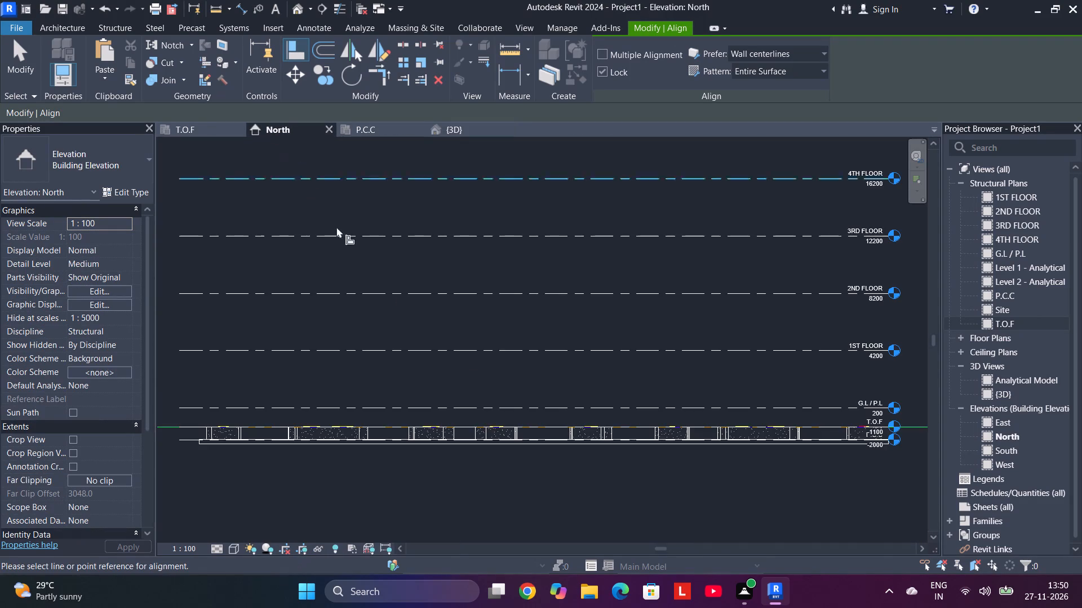
scroll(495, 375, "down", 2)
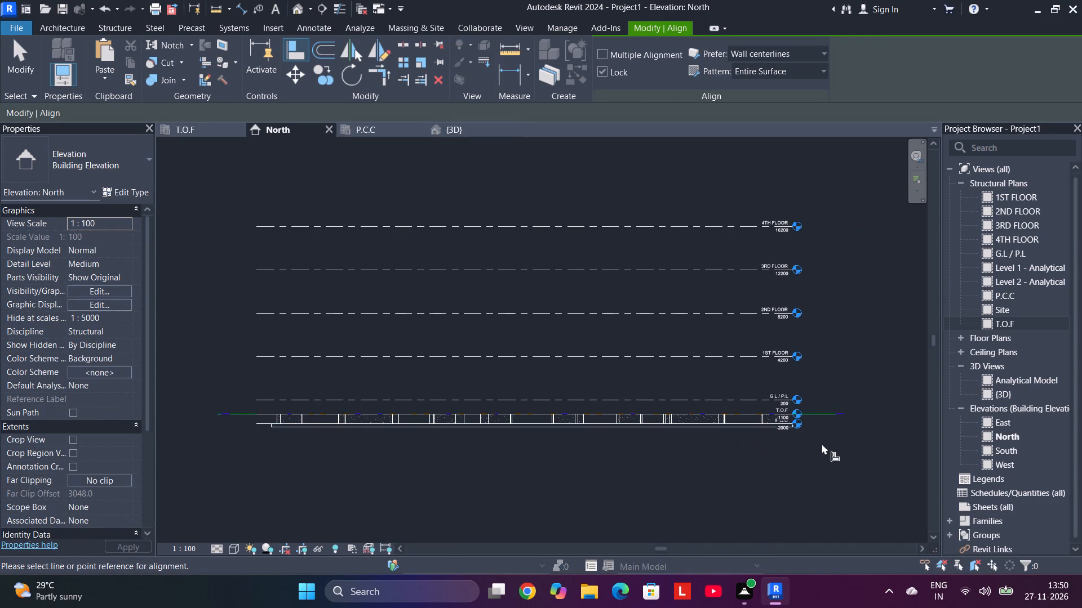
scroll(821, 420, "up", 10)
left_click_drag(801, 420, 801, 419)
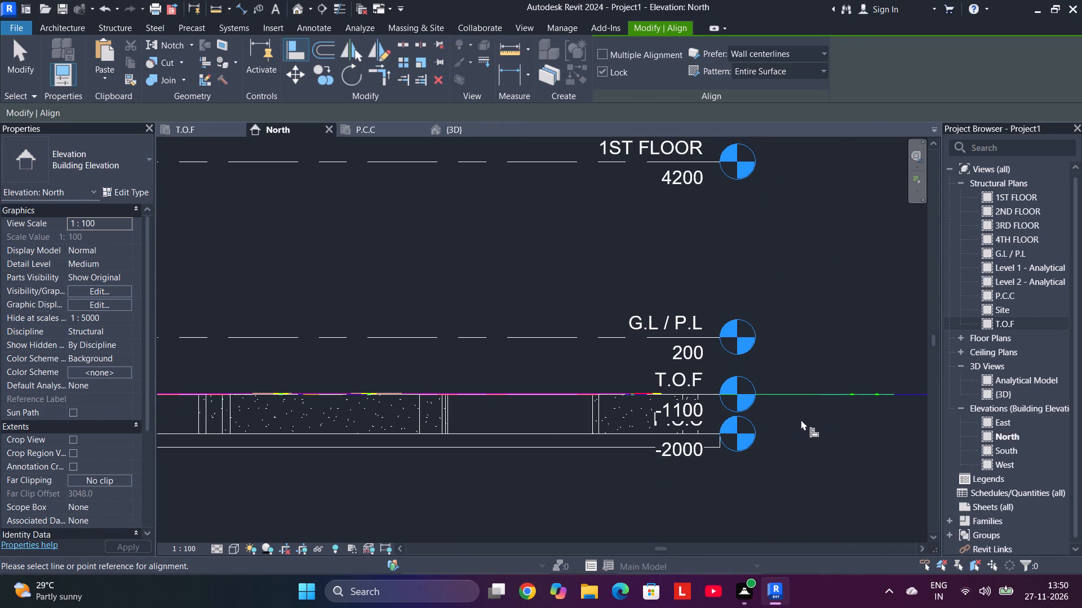
left_click_drag(801, 419, 543, 412)
left_click(788, 430)
left_click(800, 412)
left_click(805, 427)
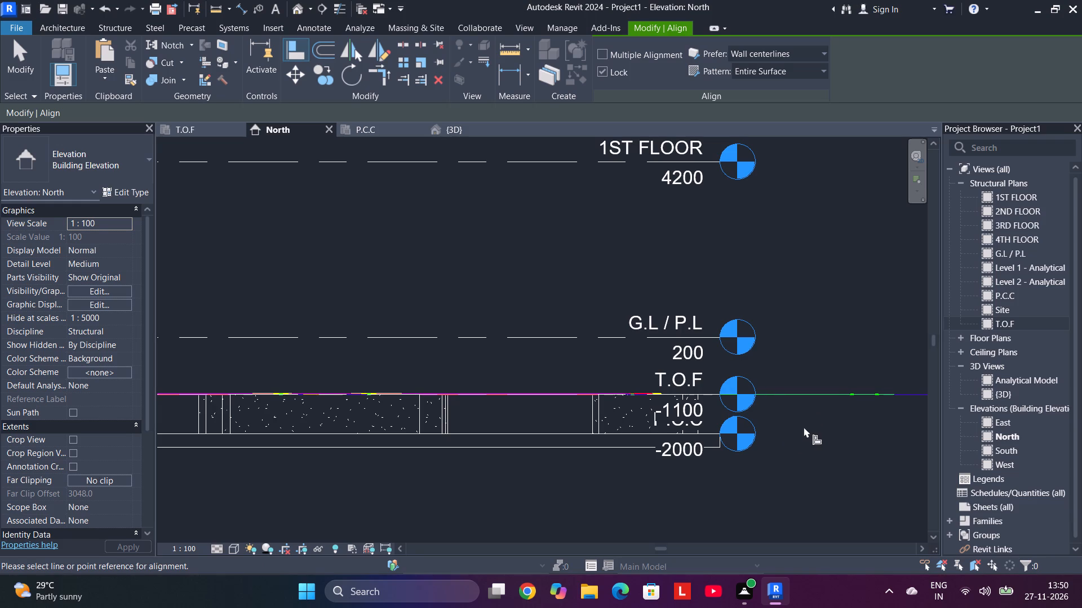
right_click(804, 427)
left_click(822, 208)
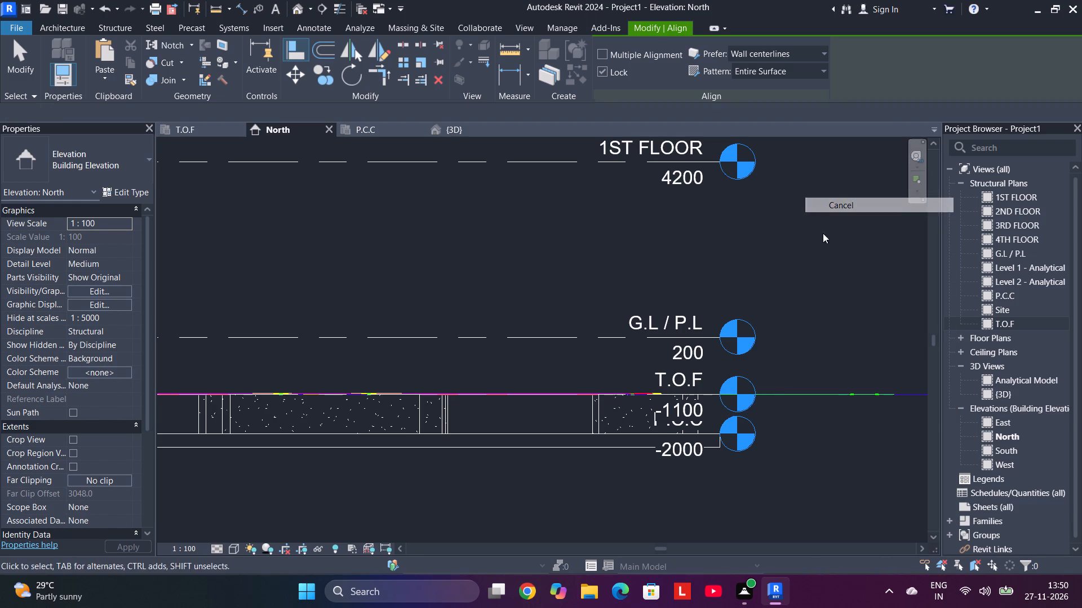
left_click_drag(797, 426, 804, 470)
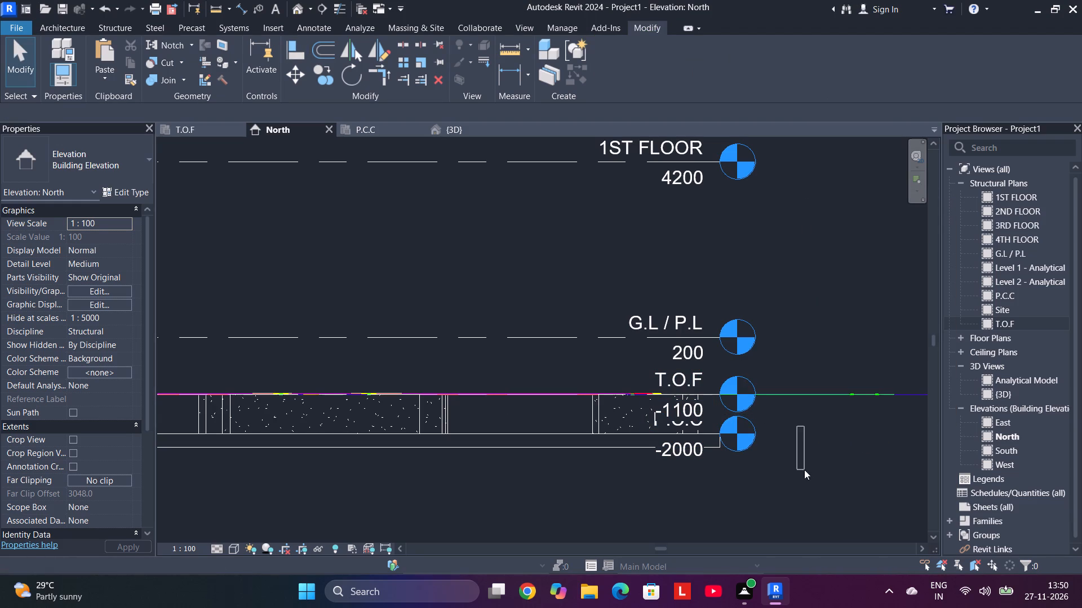
left_click_drag(804, 470, 820, 468)
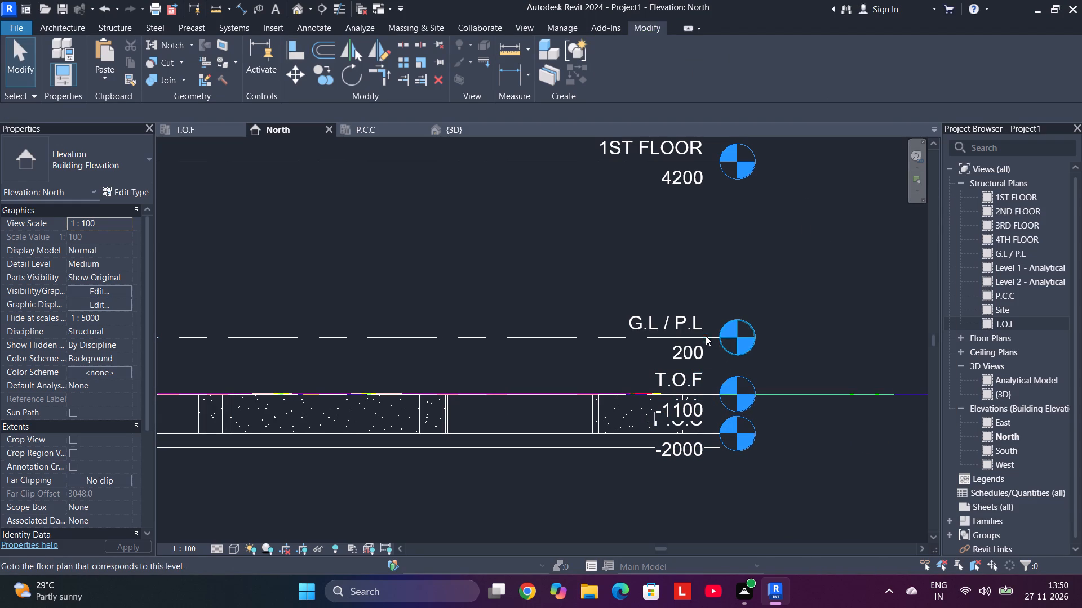
left_click(704, 336)
left_click_drag(719, 336, 877, 364)
left_click(729, 491)
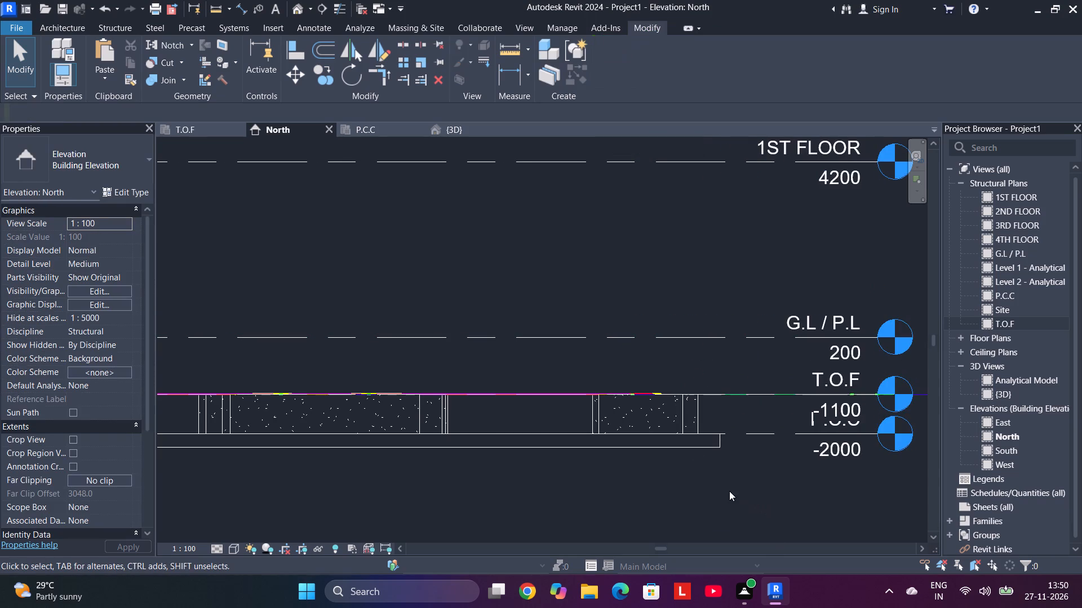
Select all the footings along the North elevation and set their structural material to Concrete, Cast In Situ.
left_click_drag(740, 417, 391, 410)
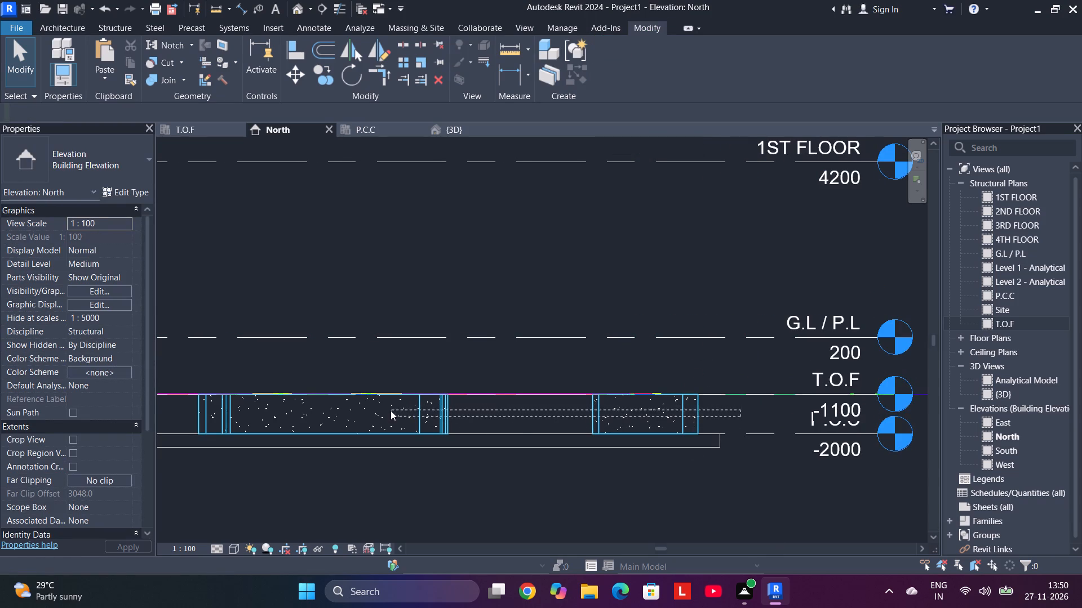
left_click_drag(391, 410, 777, 427)
middle_click_drag(384, 413, 774, 428)
left_click_drag(777, 427, 774, 428)
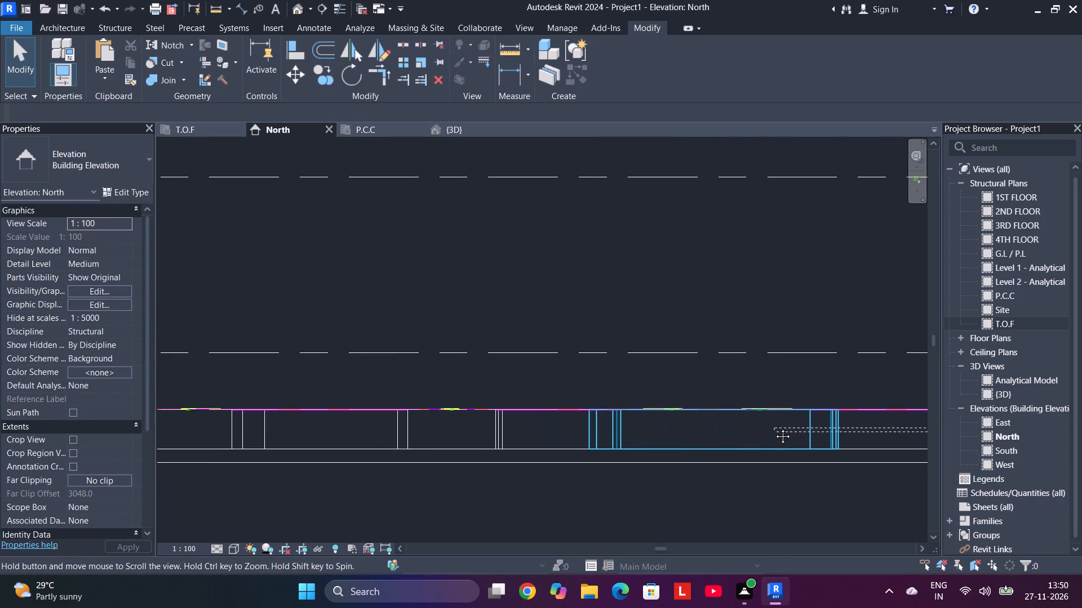
left_click_drag(774, 428, 876, 445)
middle_click_drag(774, 428, 876, 445)
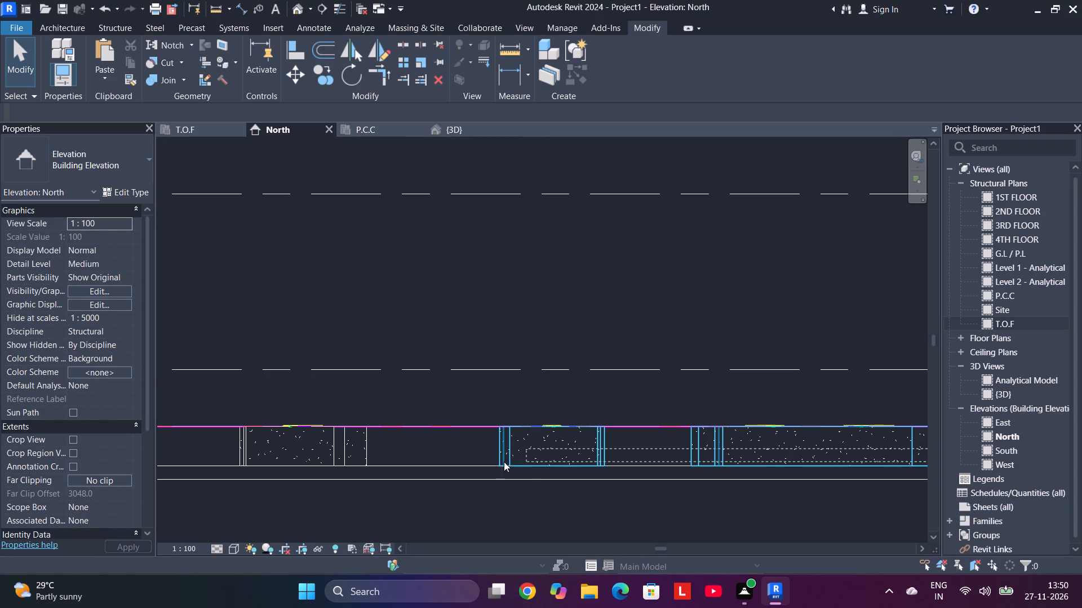
middle_click_drag(362, 455, 949, 428)
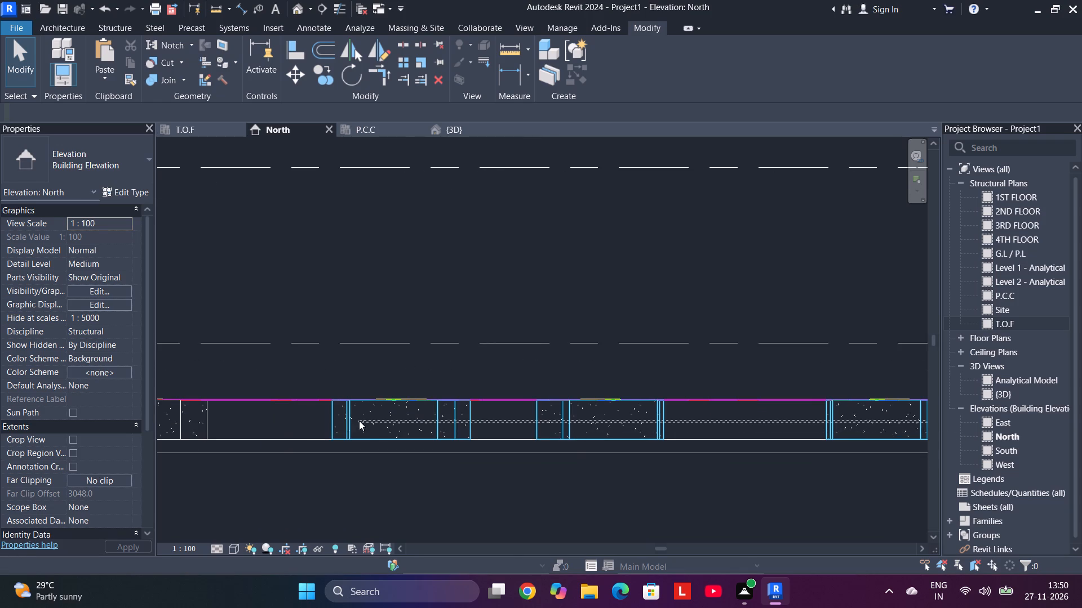
middle_click_drag(359, 421, 669, 422)
scroll(383, 421, "down", 1)
middle_click_drag(380, 422, 709, 431)
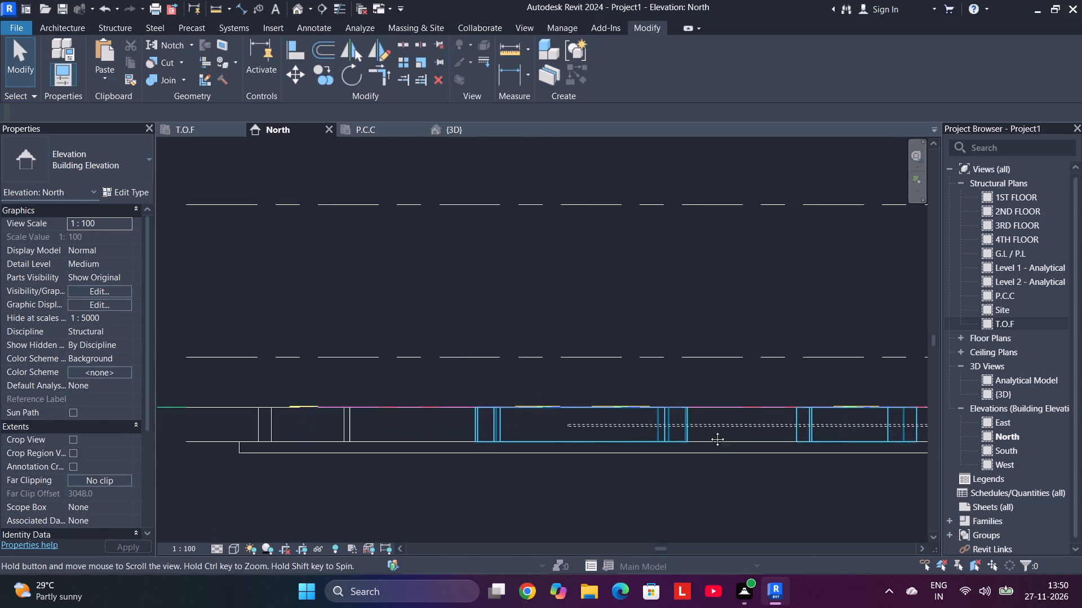
middle_click_drag(709, 431, 713, 431)
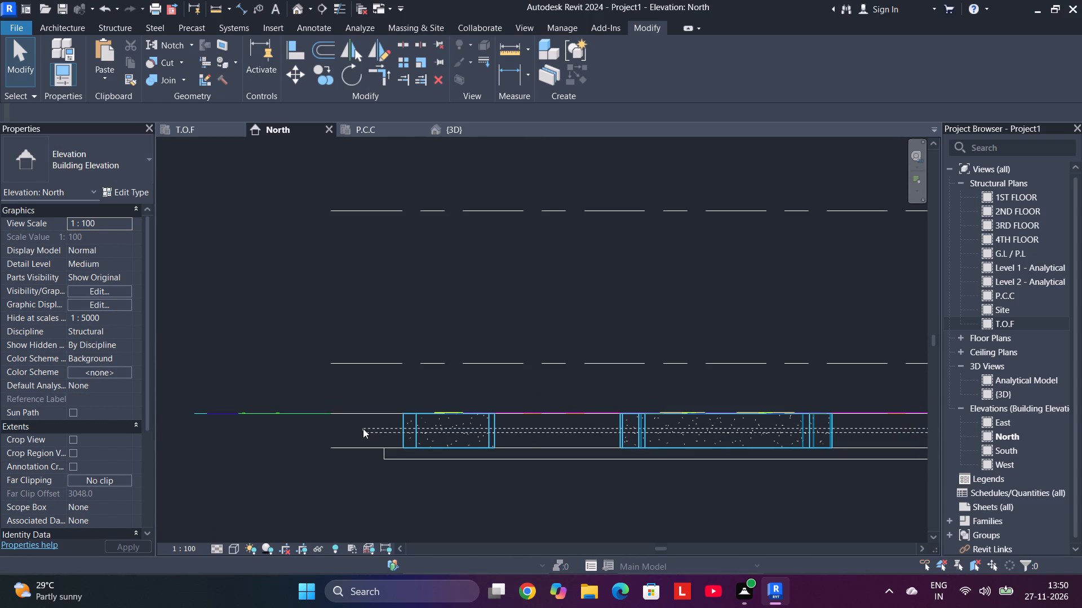
left_click(362, 428)
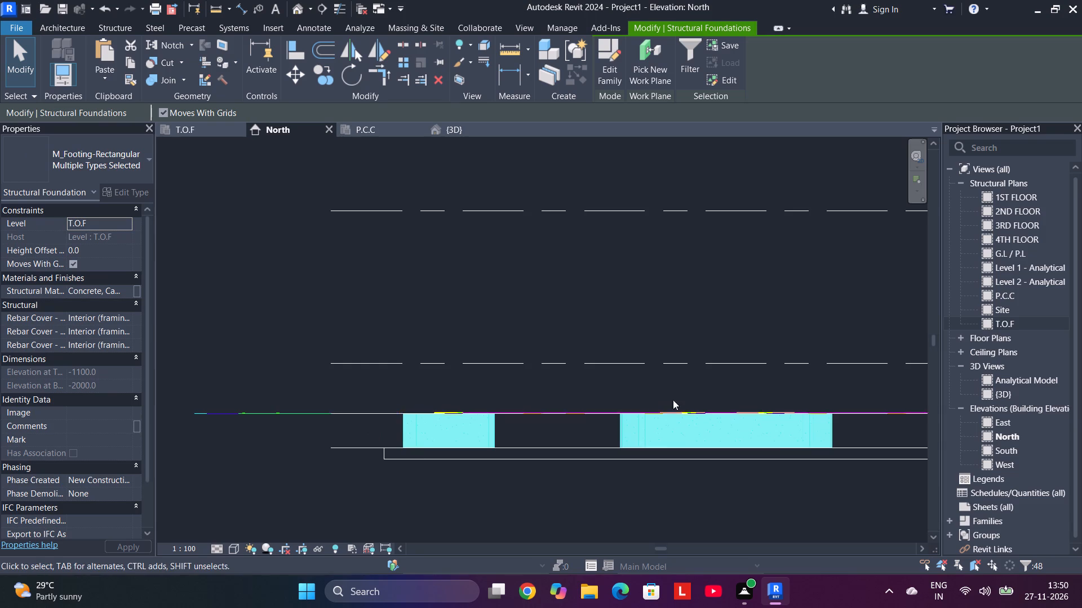
scroll(683, 393, "down", 9)
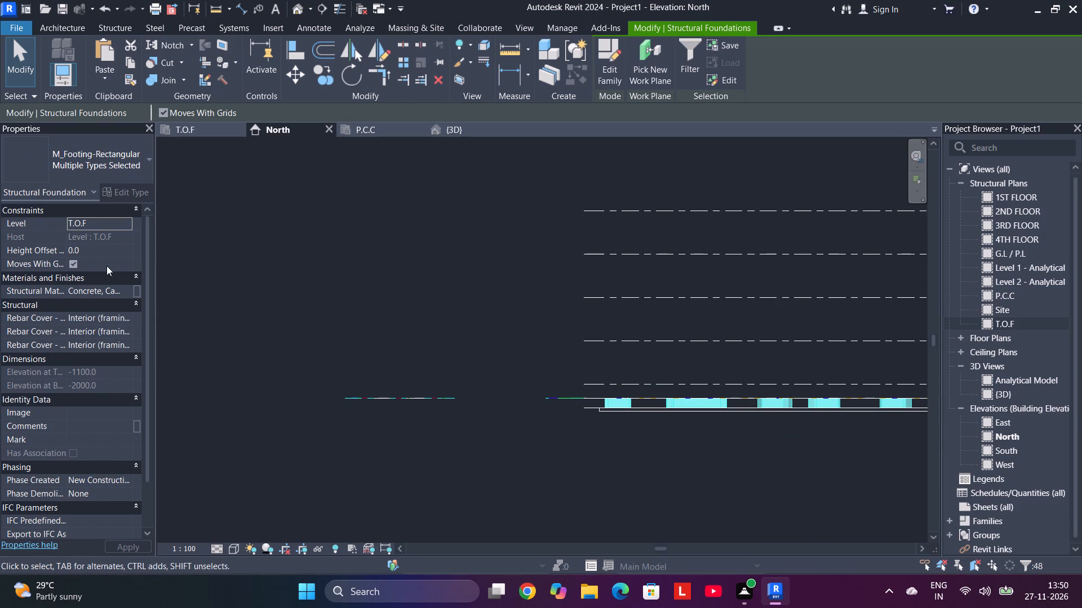
left_click(127, 289)
left_click(127, 289)
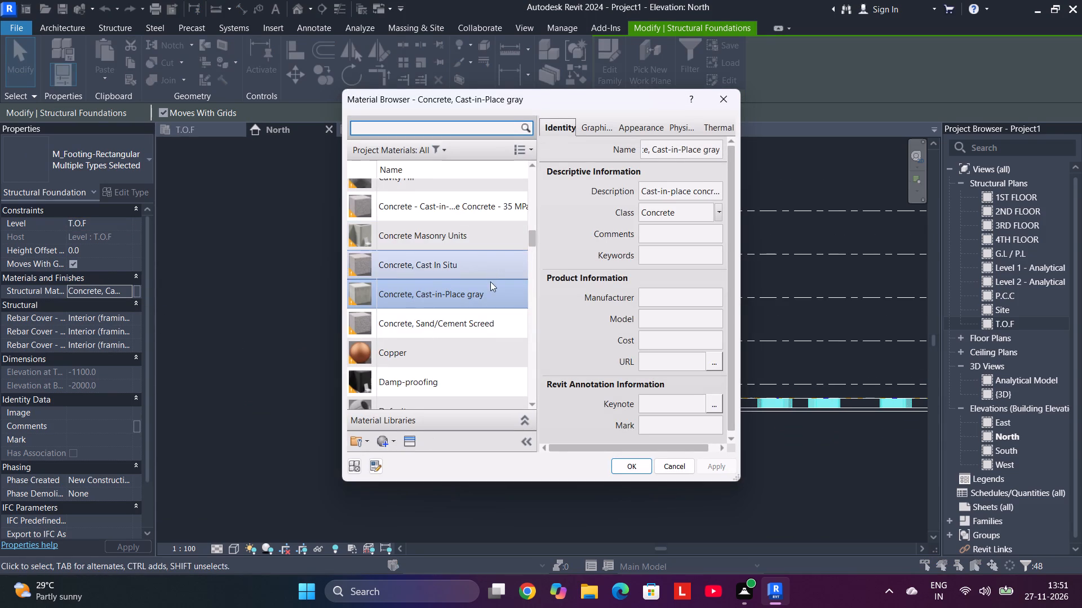
left_click(488, 267)
left_click(635, 466)
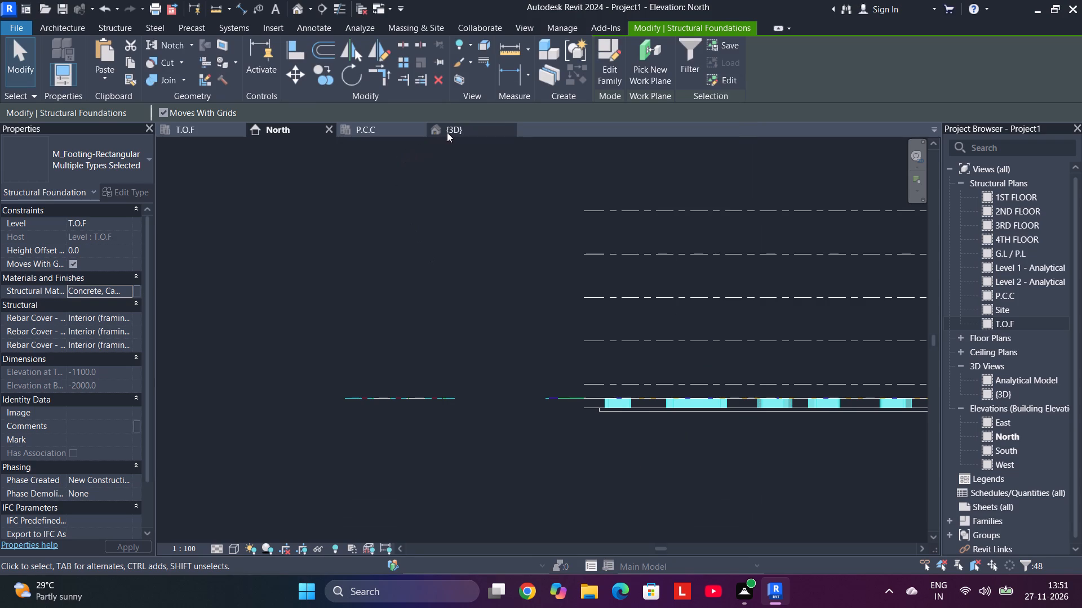
Examine the footings' new concrete material in the 3D view, both close up and across the whole foundation.
left_click(448, 132)
scroll(593, 446, "up", 4)
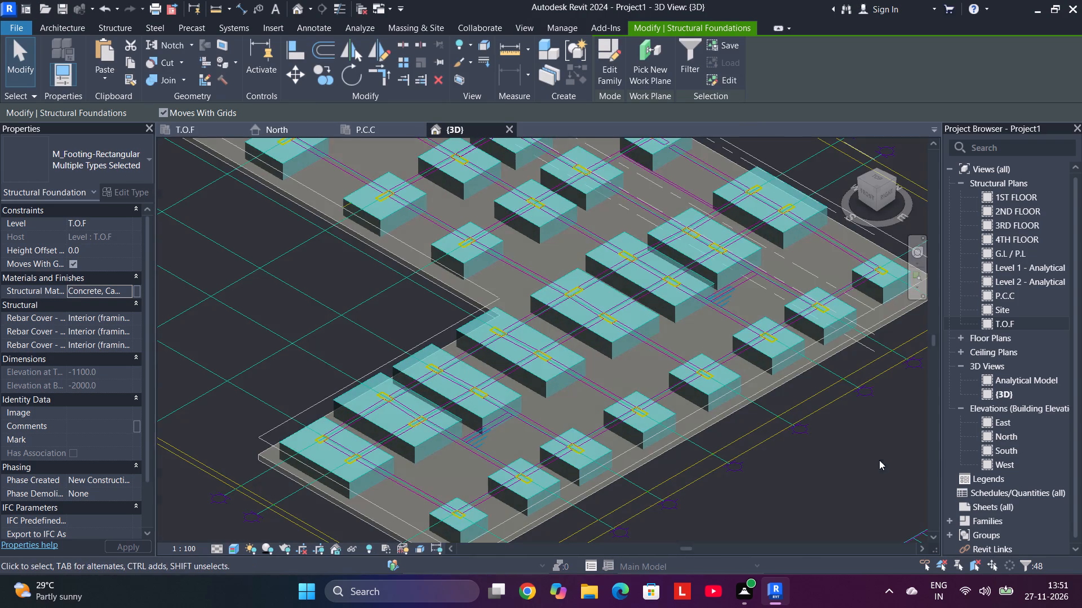
left_click(791, 451)
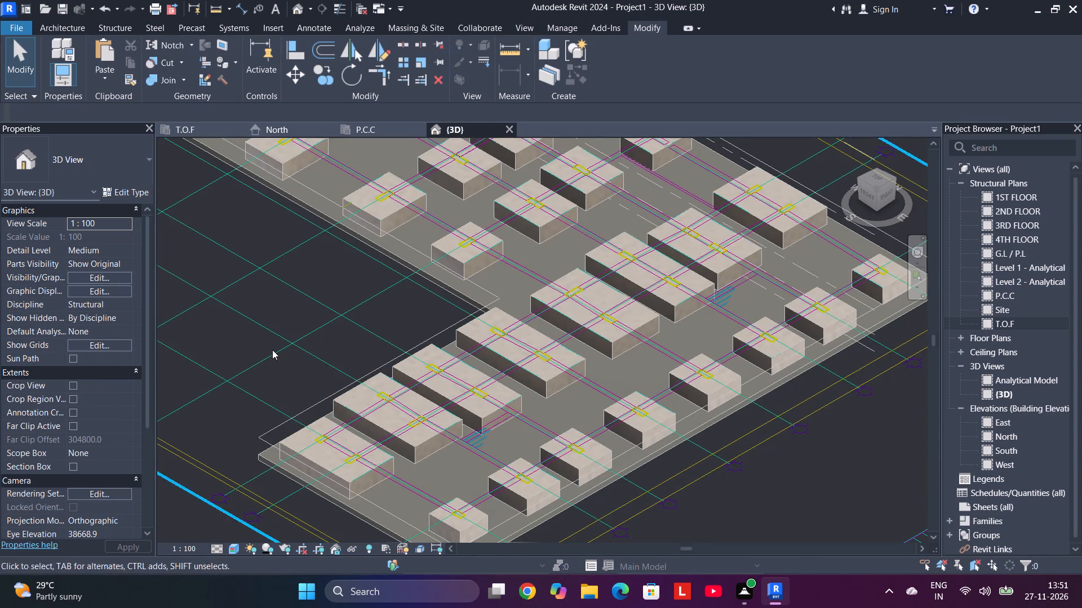
scroll(272, 350, "up", 4)
scroll(538, 405, "up", 3)
scroll(538, 405, "down", 12)
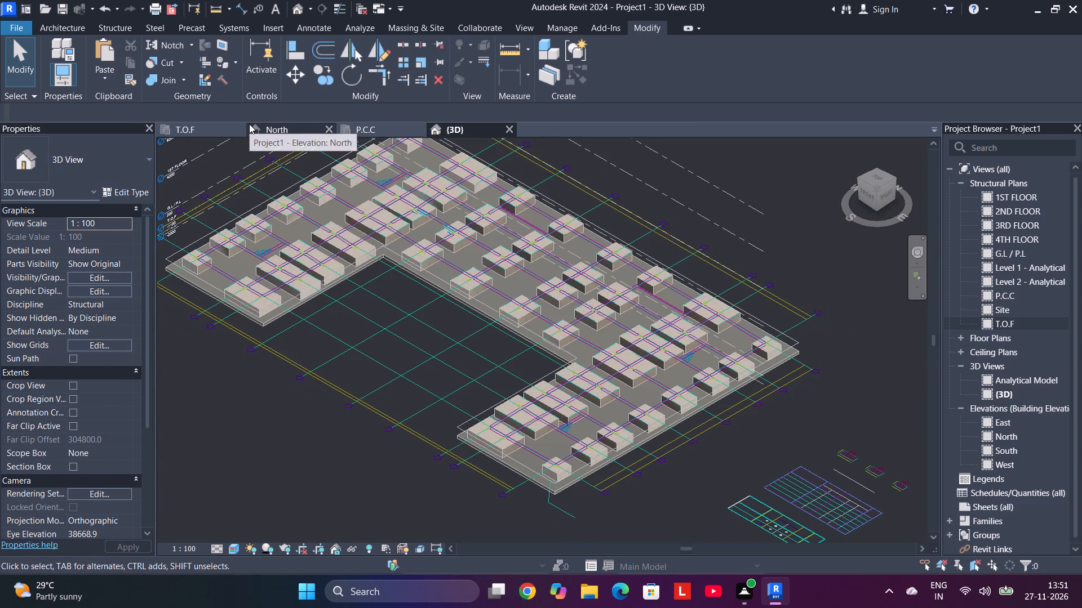
In the T.O.F structural plan, place a linear dimension across the width of the U 1 column outline inside footing R1.
left_click(272, 130)
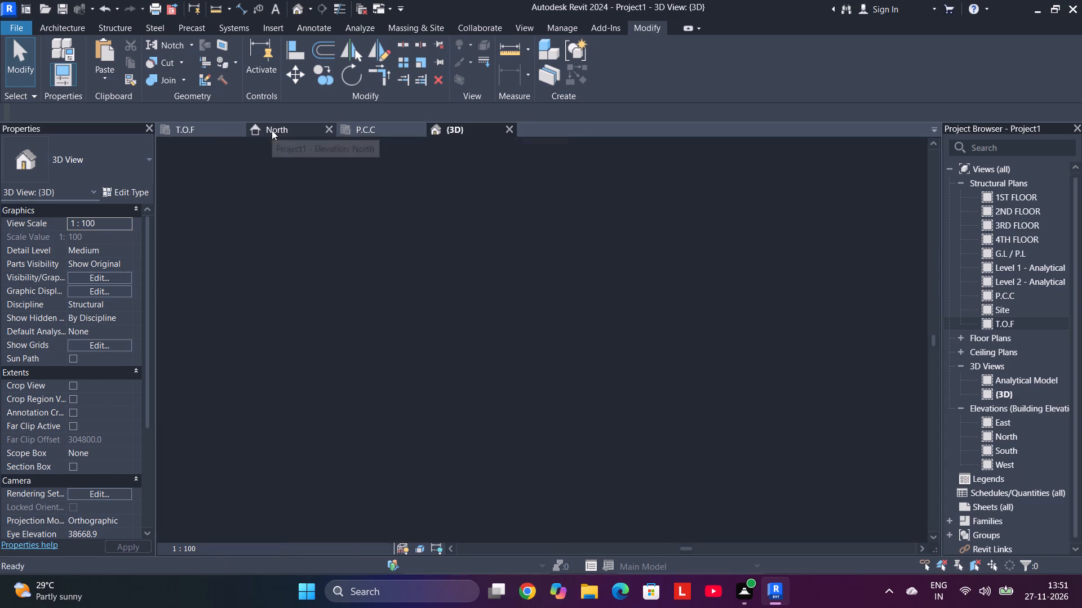
left_click(205, 129)
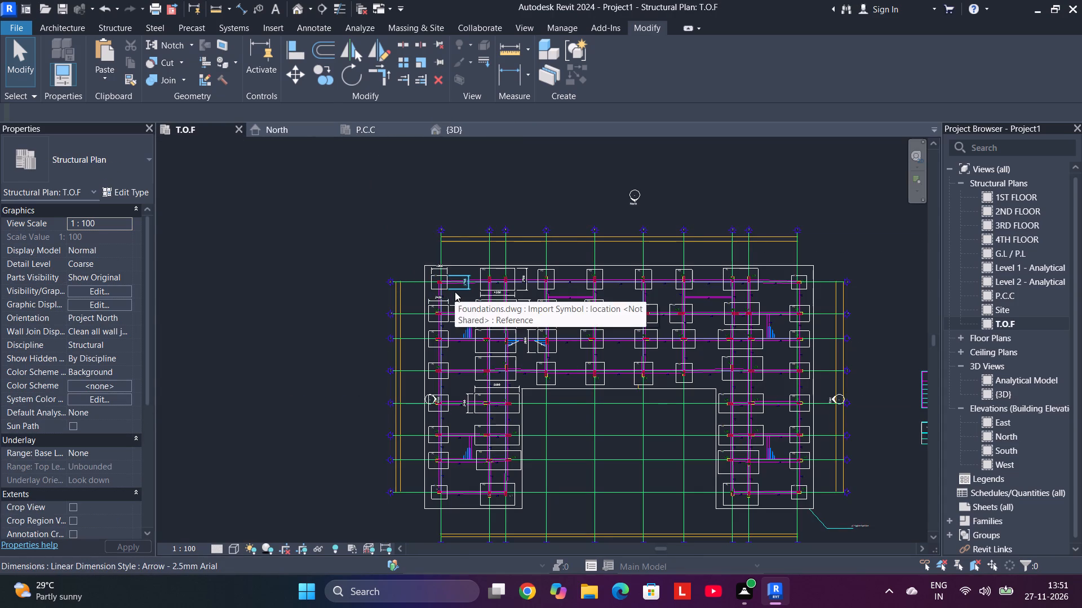
scroll(455, 292, "up", 16)
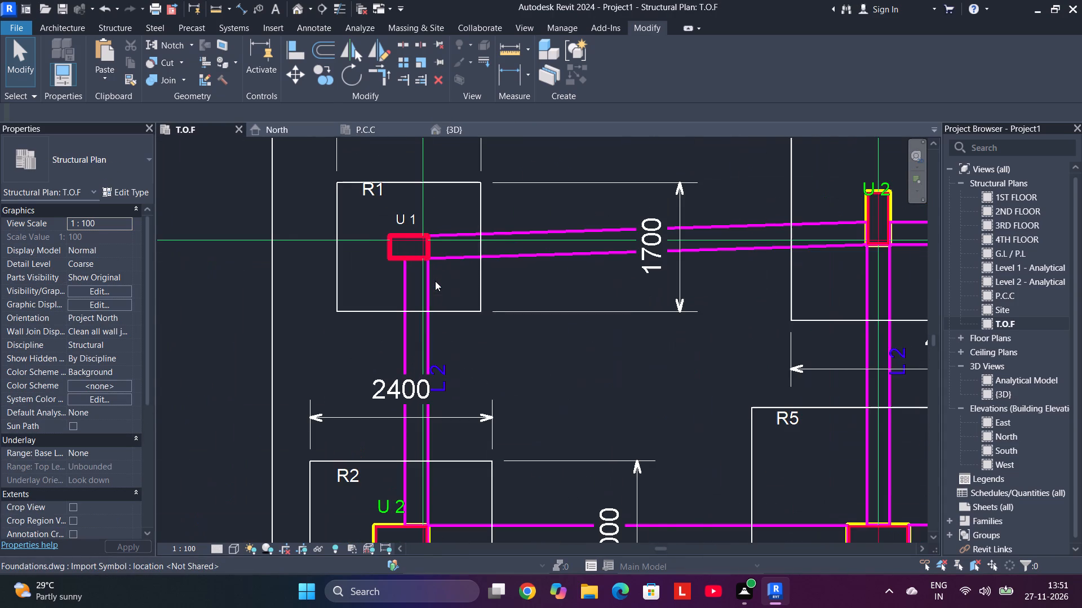
scroll(435, 281, "up", 6)
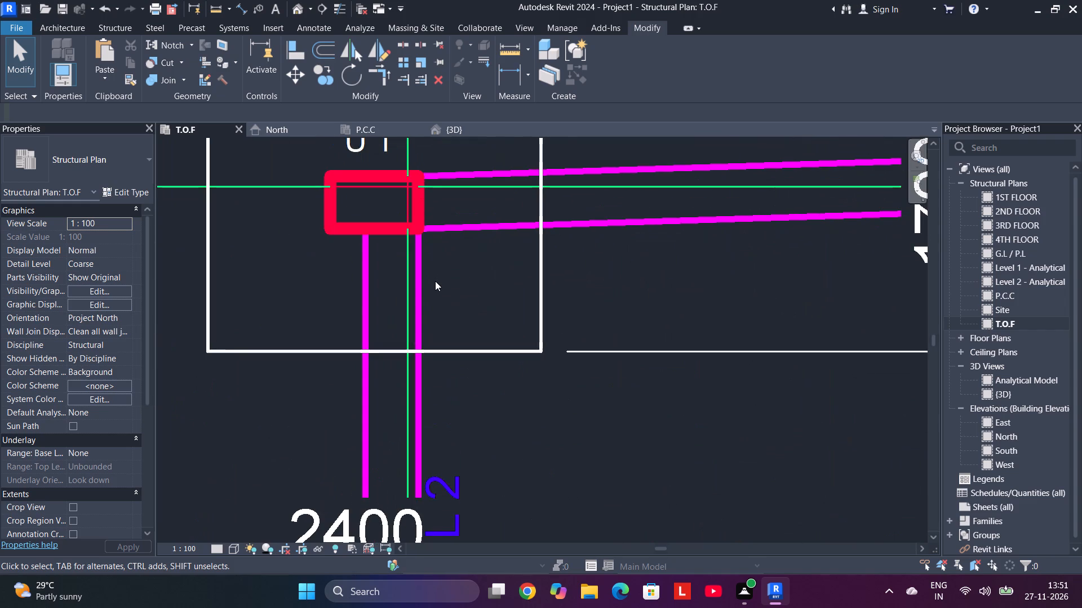
scroll(435, 281, "down", 6)
middle_click_drag(426, 265, 446, 351)
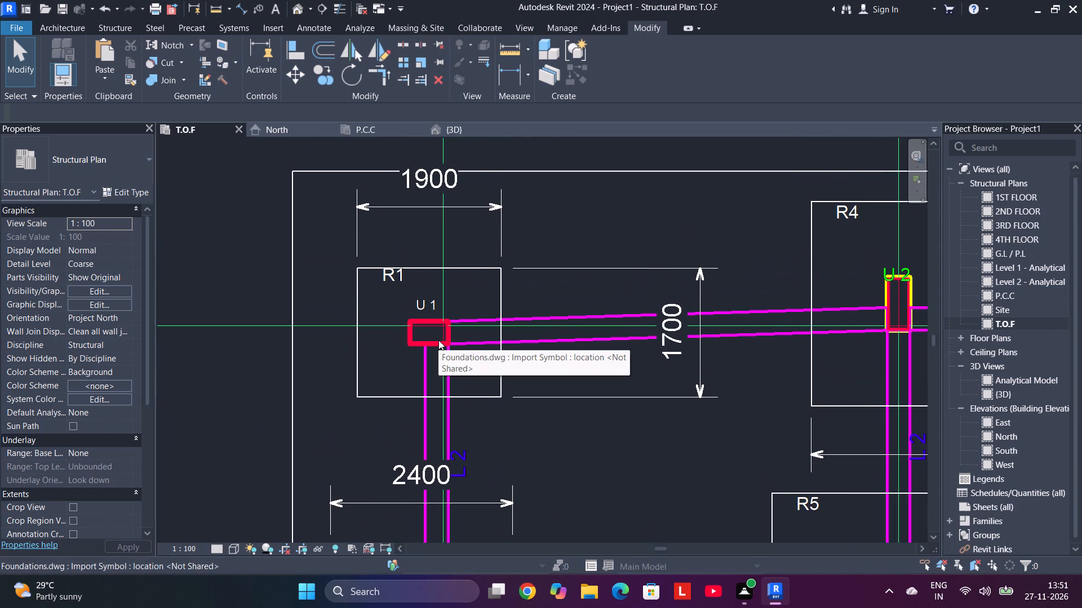
scroll(438, 340, "up", 5)
scroll(396, 288, "down", 5)
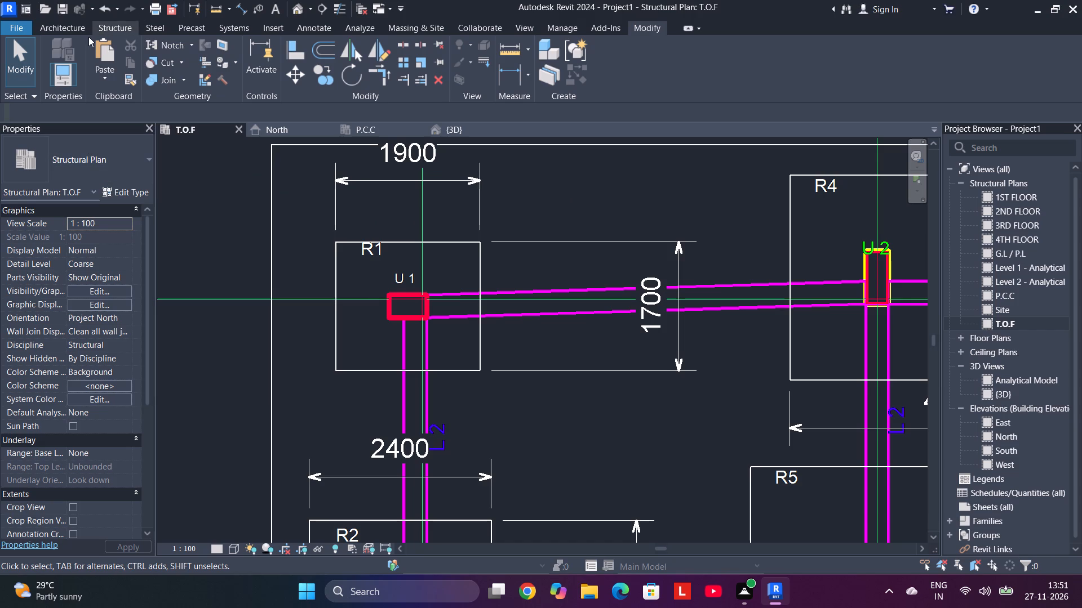
left_click(112, 25)
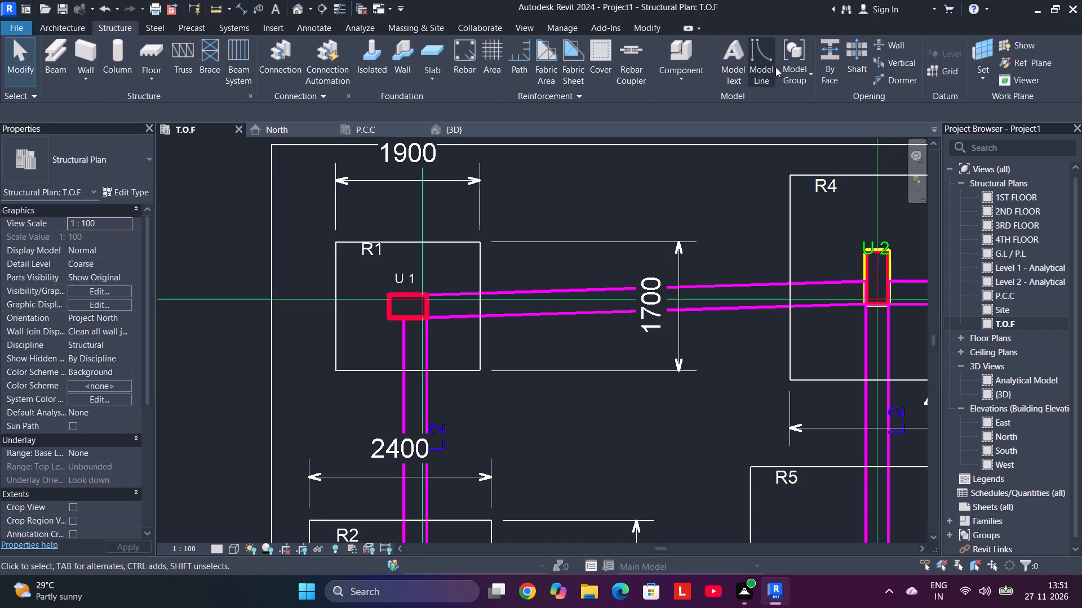
left_click(641, 26)
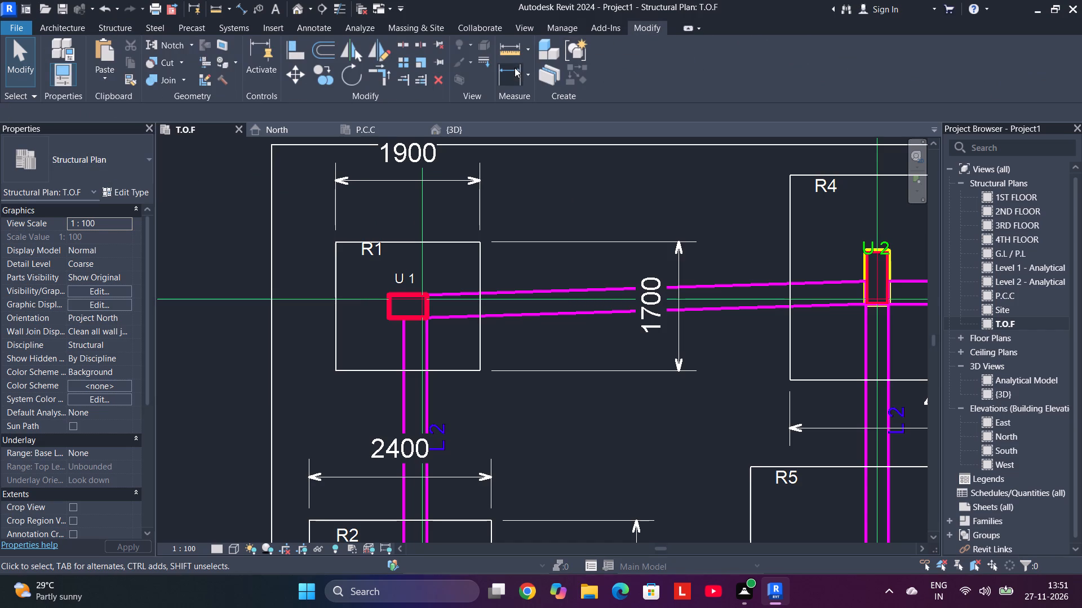
left_click(514, 69)
scroll(396, 294, "up", 5)
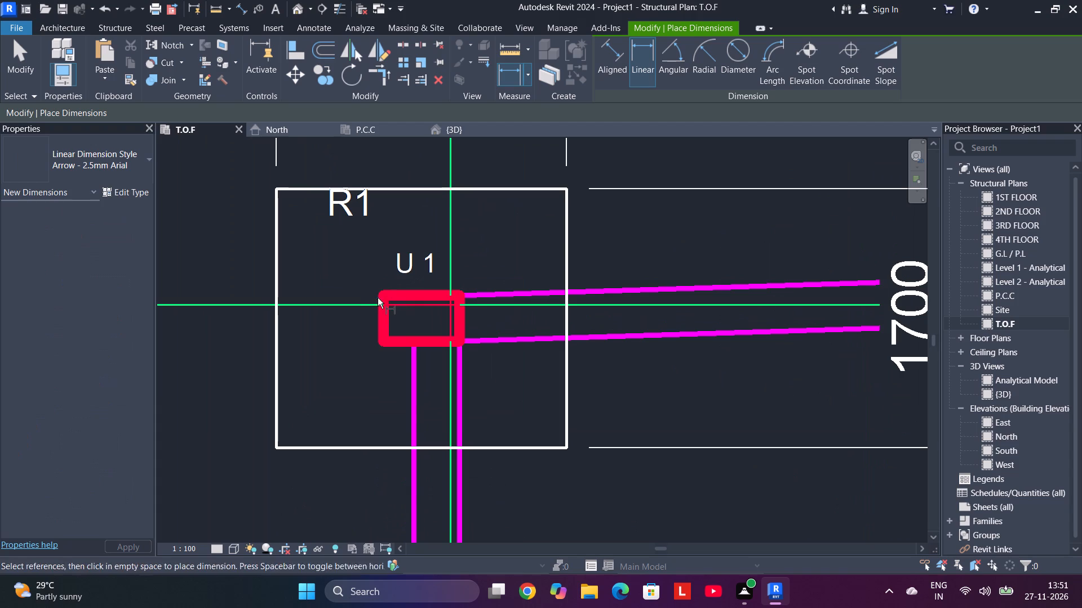
left_click(387, 298)
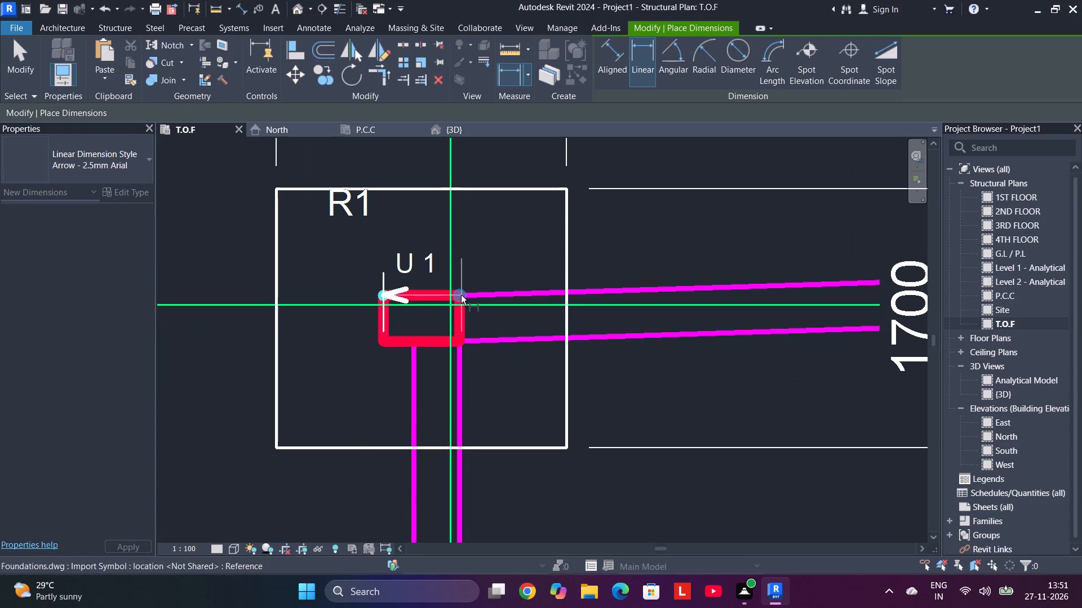
left_click(461, 295)
middle_click_drag(477, 223, 484, 358)
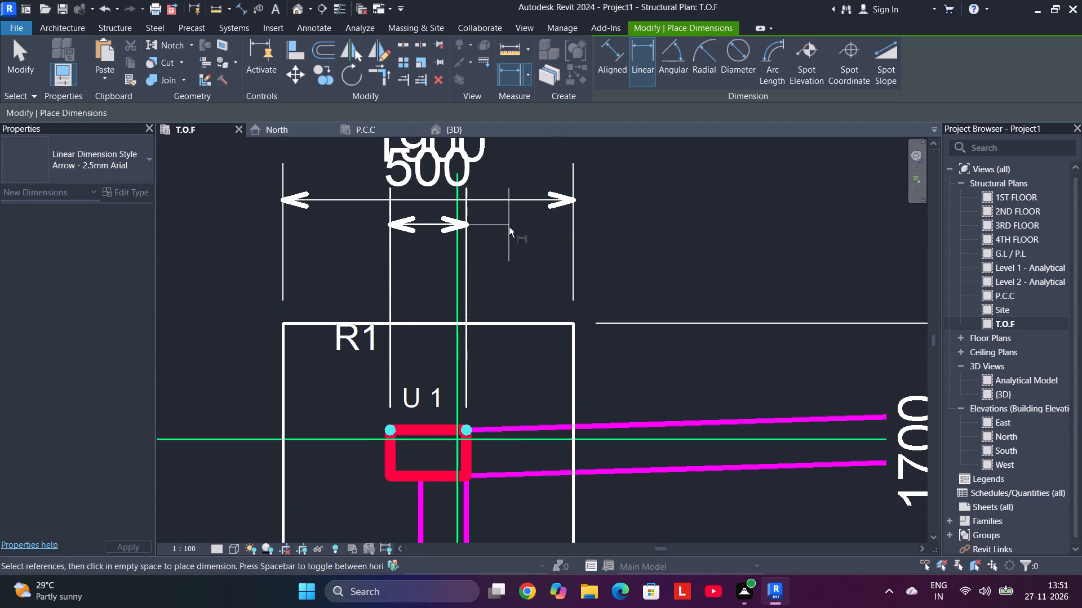
left_click(504, 273)
Dimension the depth of the same U 1 column outline, starting from its upper corner where the magenta beam line meets it.
middle_click_drag(504, 341, 486, 182)
middle_click_drag(486, 177, 486, 163)
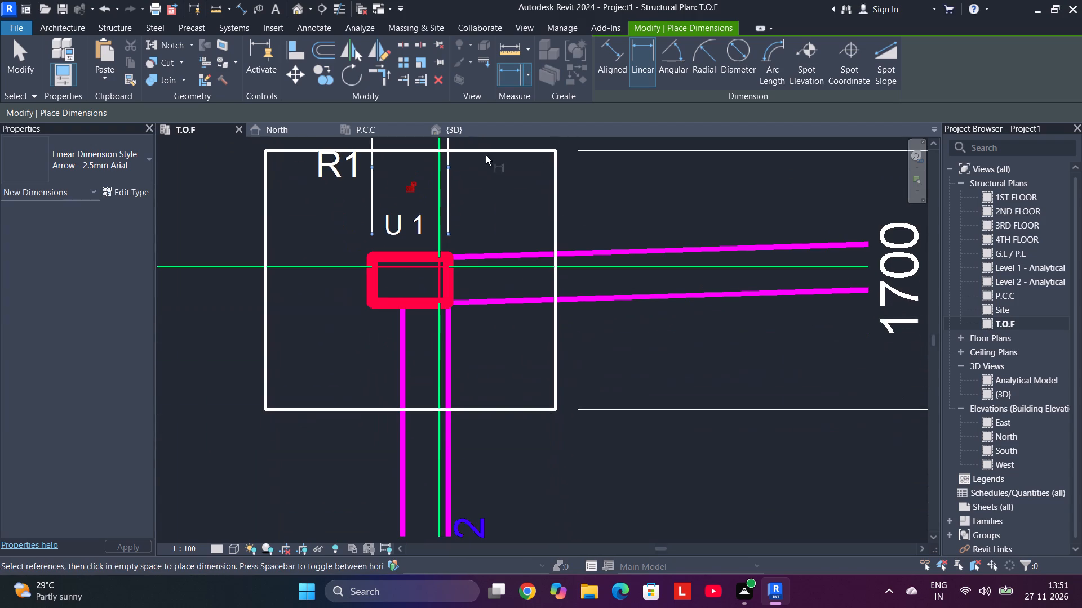
left_click(447, 258)
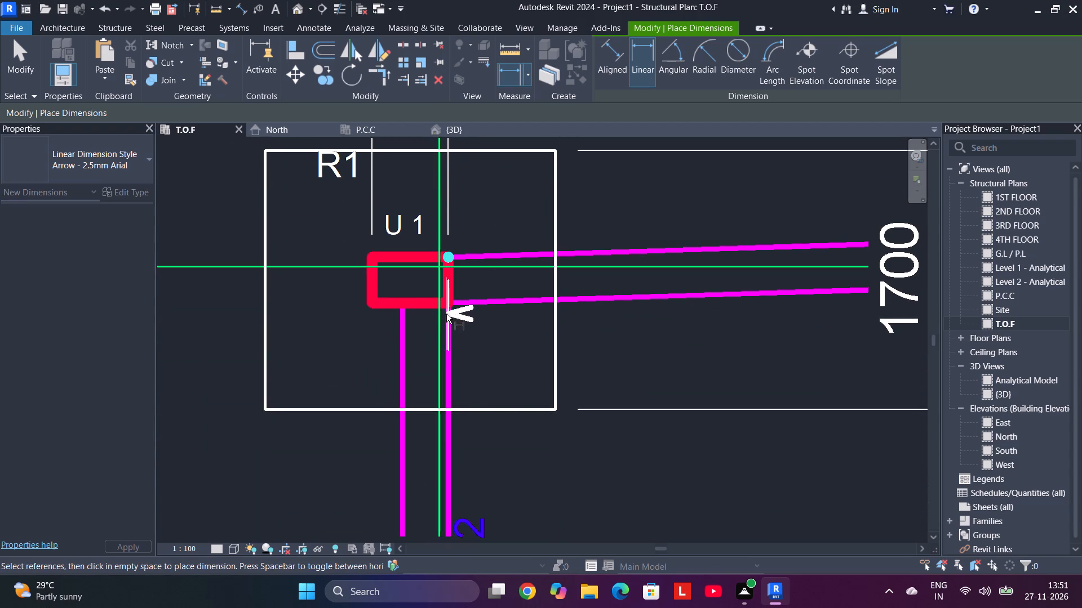
Complete the depth dimension of the U 1 column outline at its lower corner and place it beside footing R1.
left_click(446, 306)
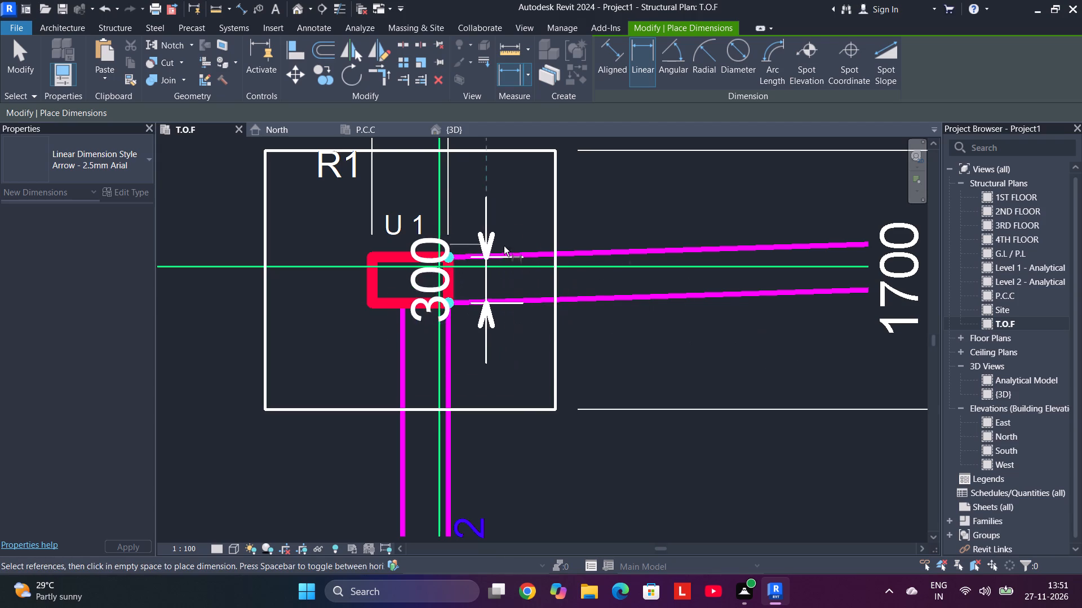
left_click(730, 205)
Place a linear dimension across the width of the U 2 column outline in the R2 footing on grid F.
scroll(730, 205, "down", 5)
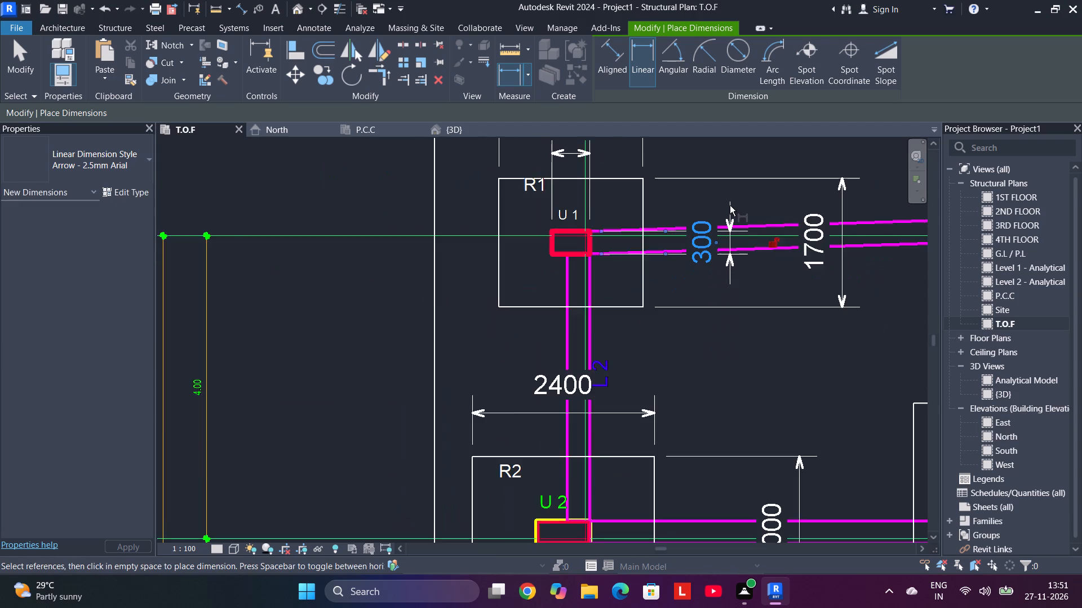
scroll(732, 212, "down", 2)
middle_click_drag(734, 329, 657, 227)
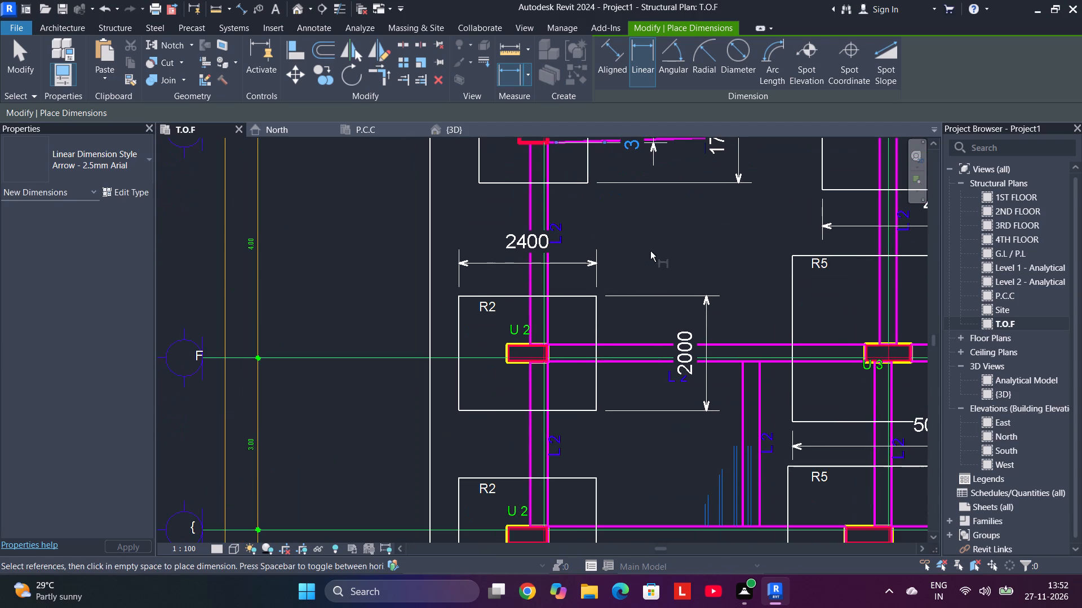
scroll(512, 347, "up", 4)
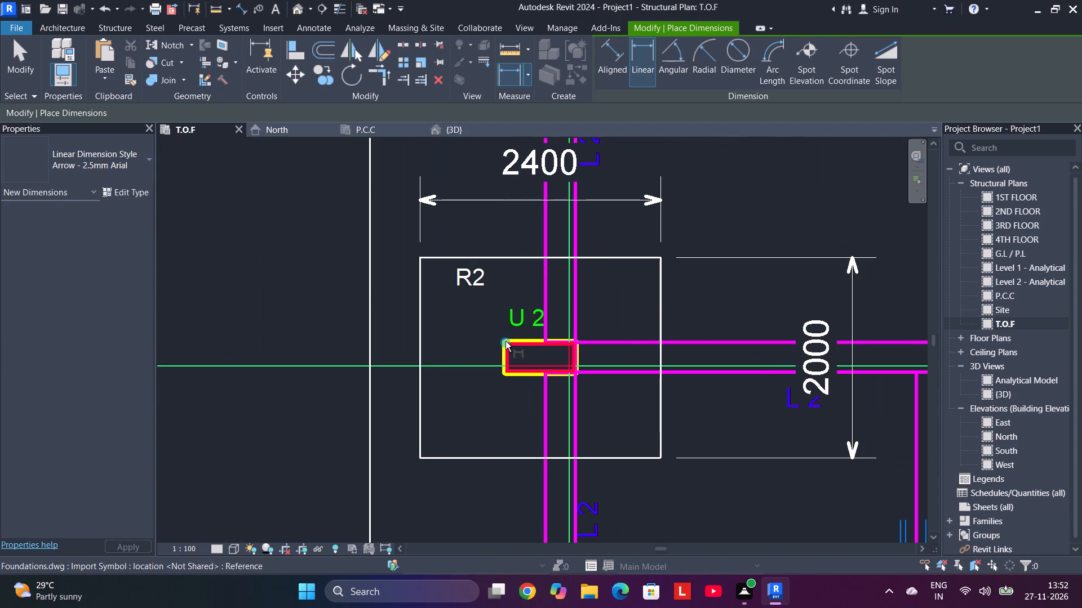
scroll(505, 341, "down", 7)
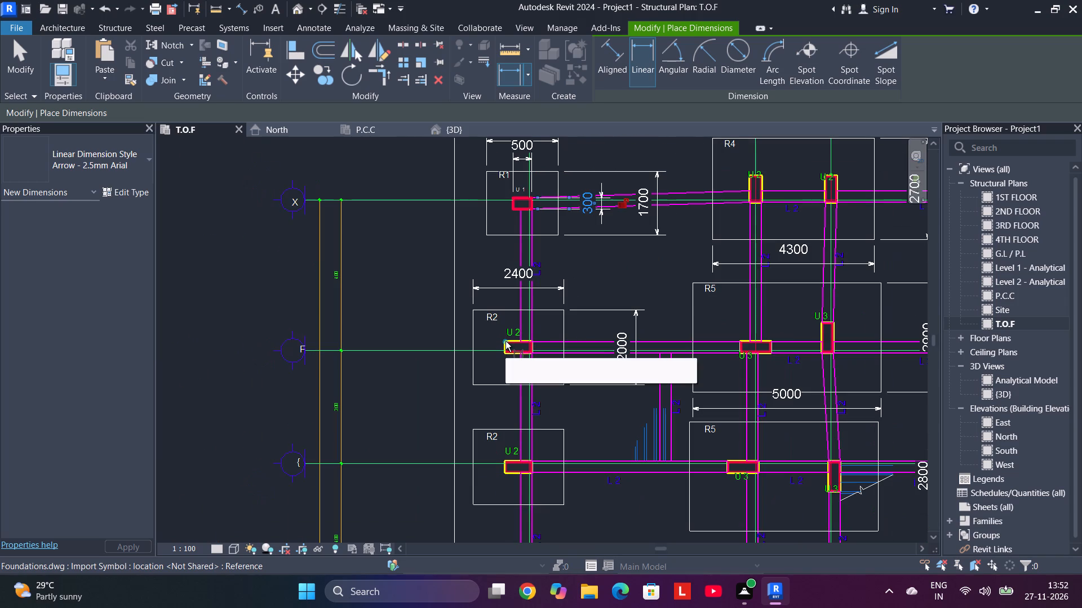
left_click(505, 341)
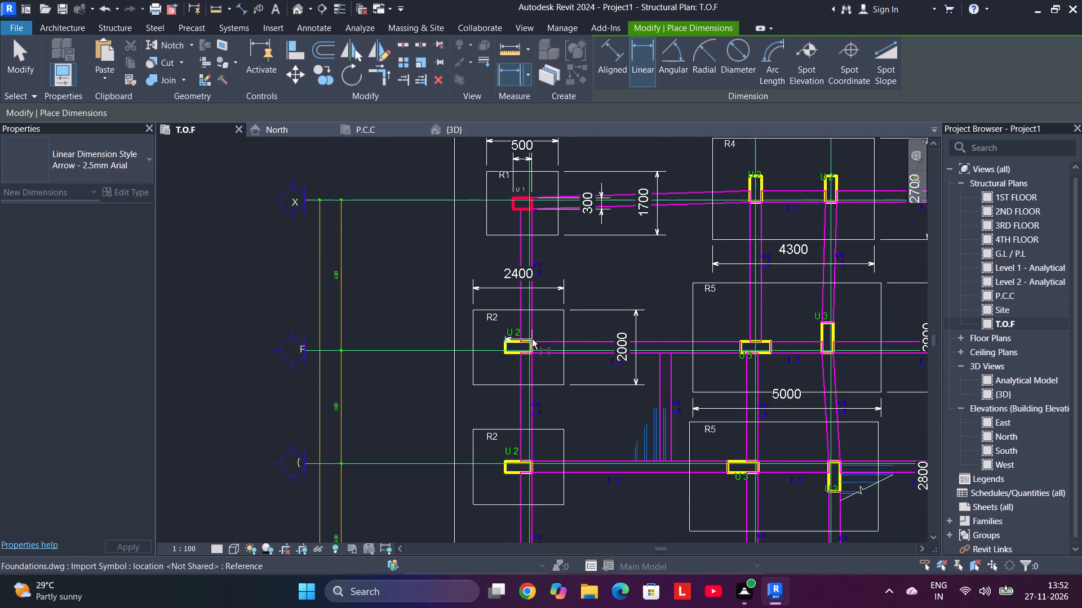
left_click(532, 339)
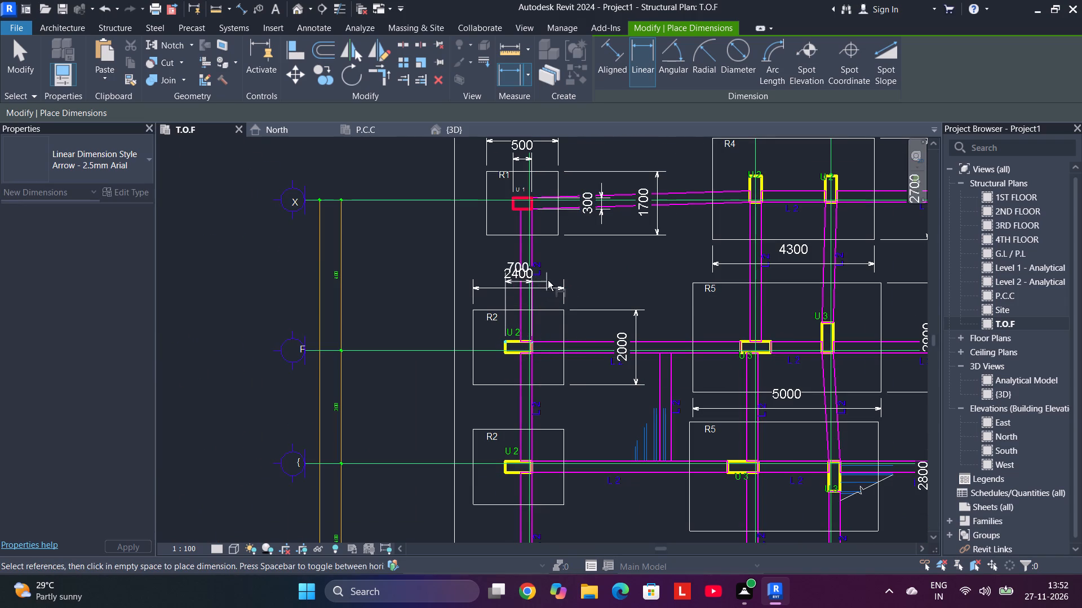
left_click(569, 260)
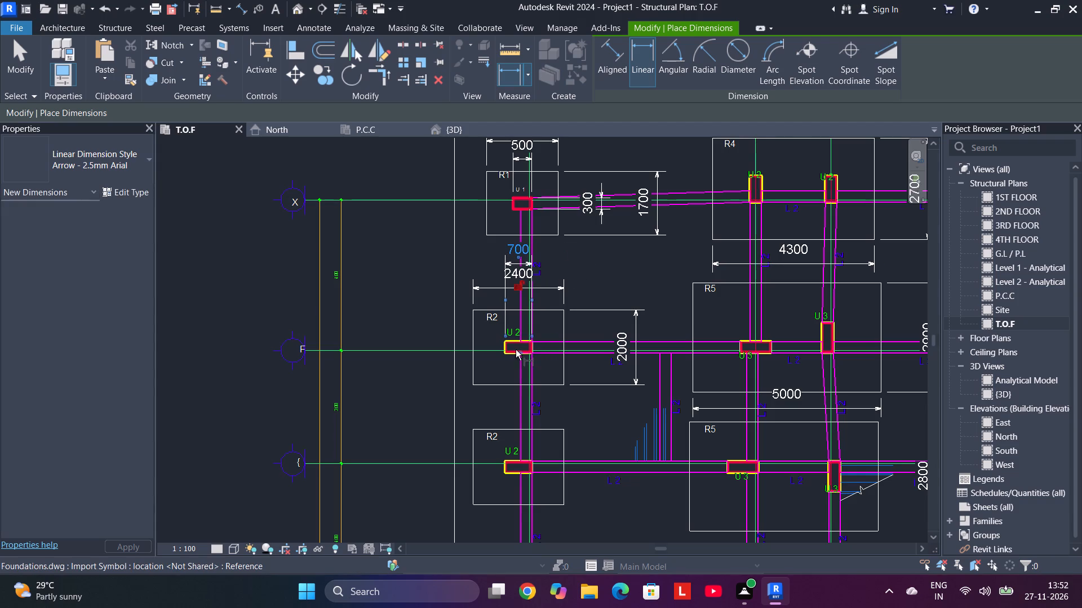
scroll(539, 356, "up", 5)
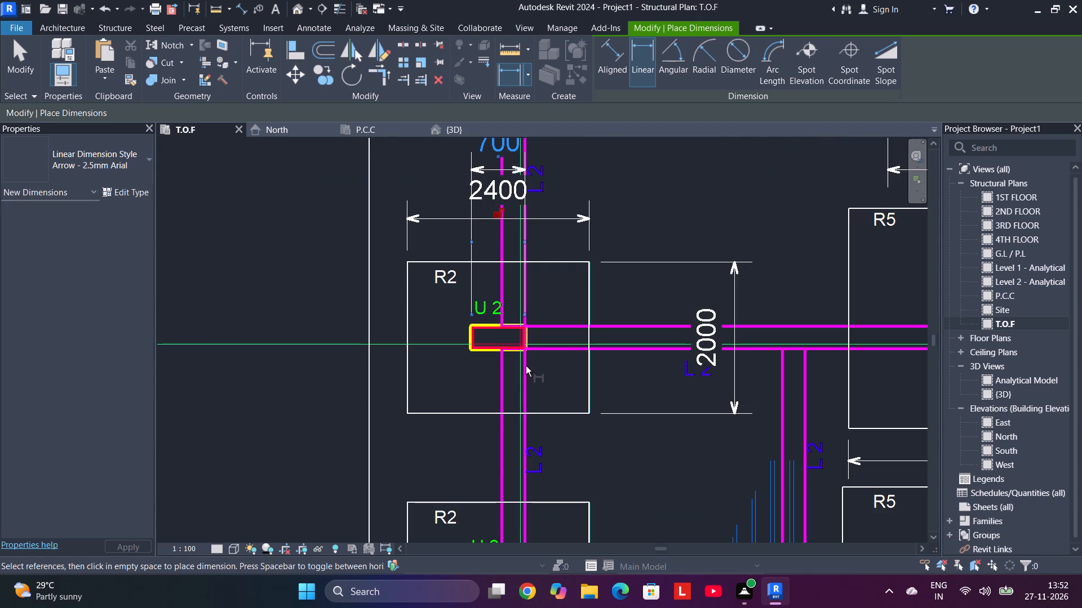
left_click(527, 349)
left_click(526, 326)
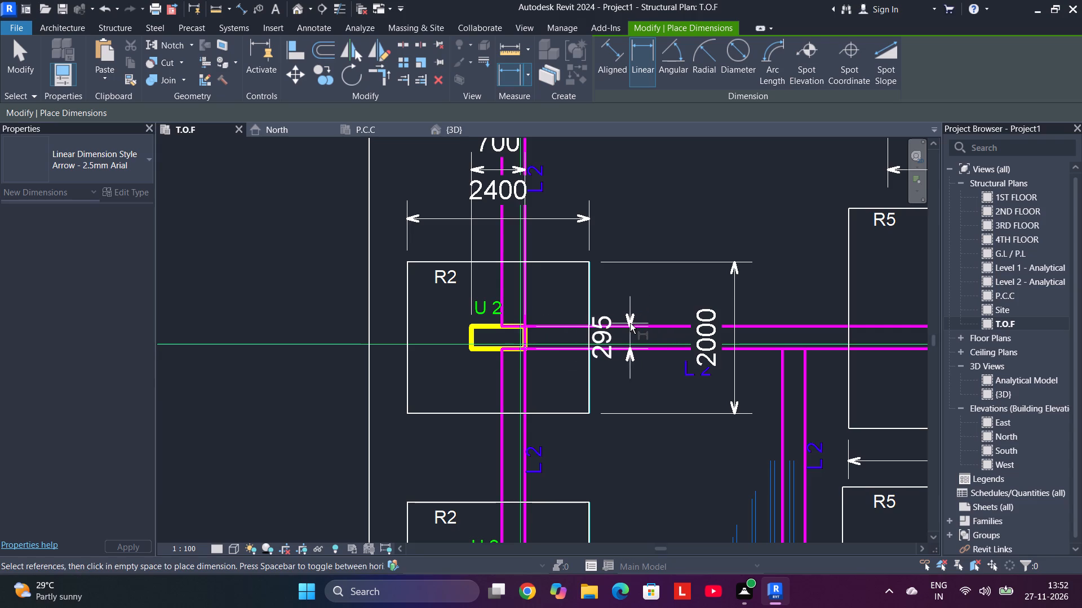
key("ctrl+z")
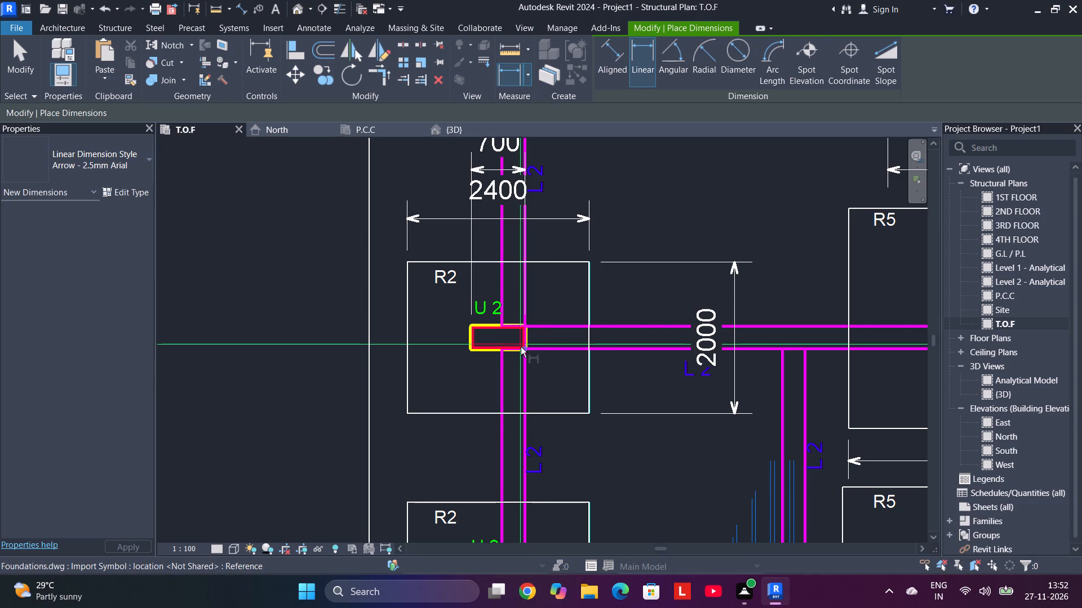
Dimension the depth of the same U 2 column outline between its two corners at the magenta beam lines.
scroll(526, 358, "up", 5)
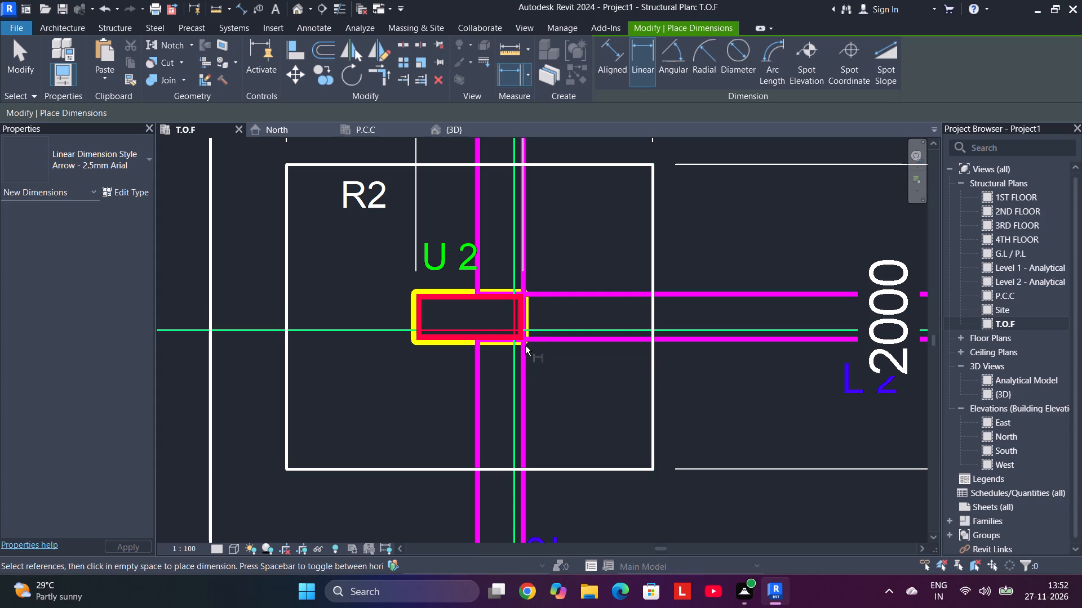
left_click(525, 346)
left_click(526, 290)
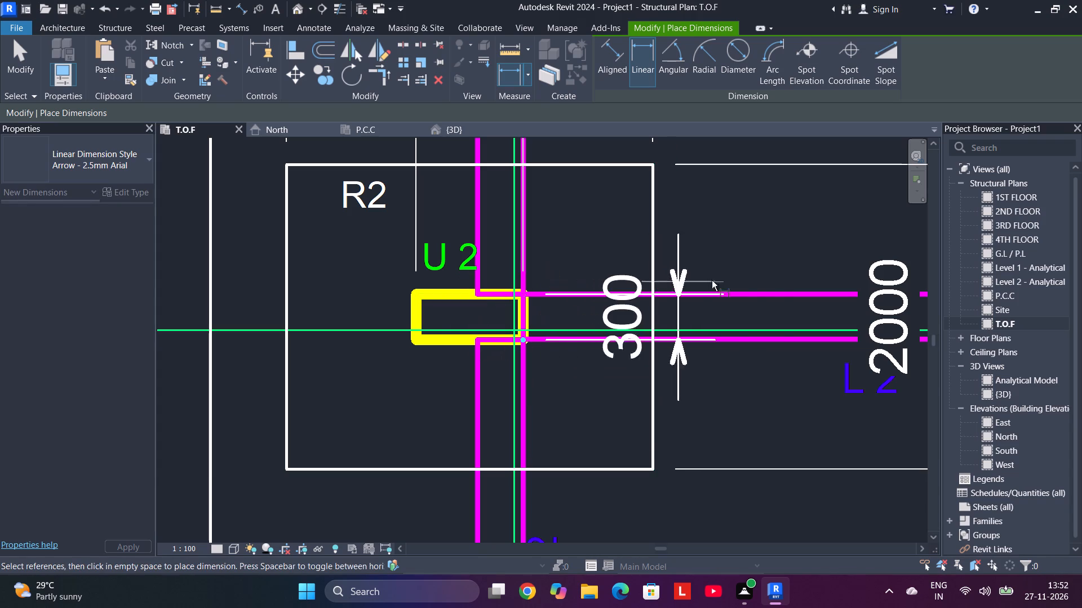
left_click(751, 278)
Dimension the long side of the horizontal U 3 column outline inside the R5 footing on grid F.
scroll(751, 278, "down", 5)
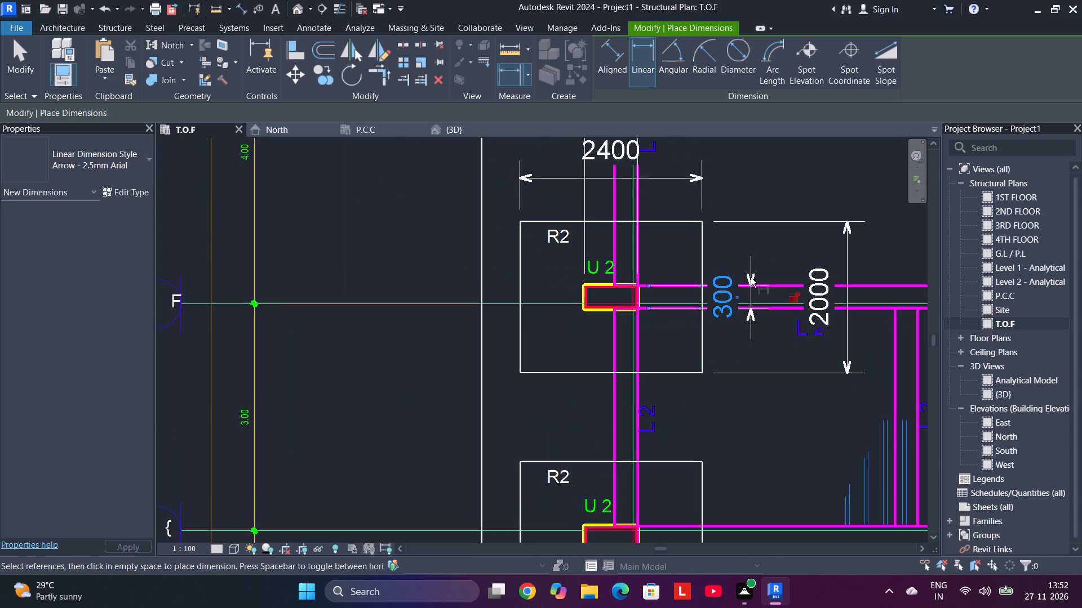
middle_click_drag(751, 278, 611, 373)
scroll(632, 303, "down", 5)
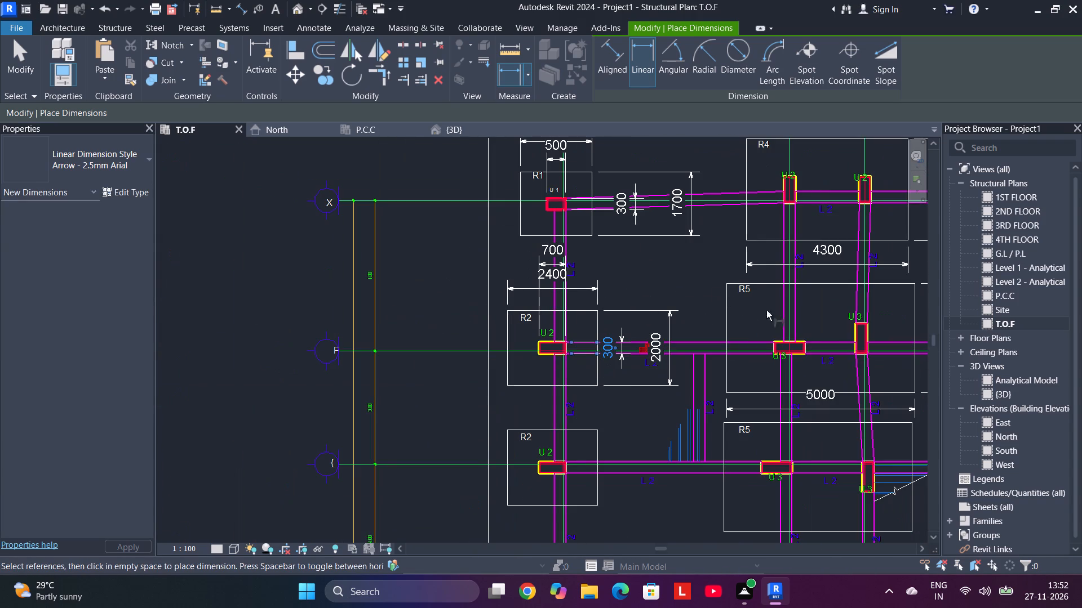
middle_click_drag(817, 343, 691, 337)
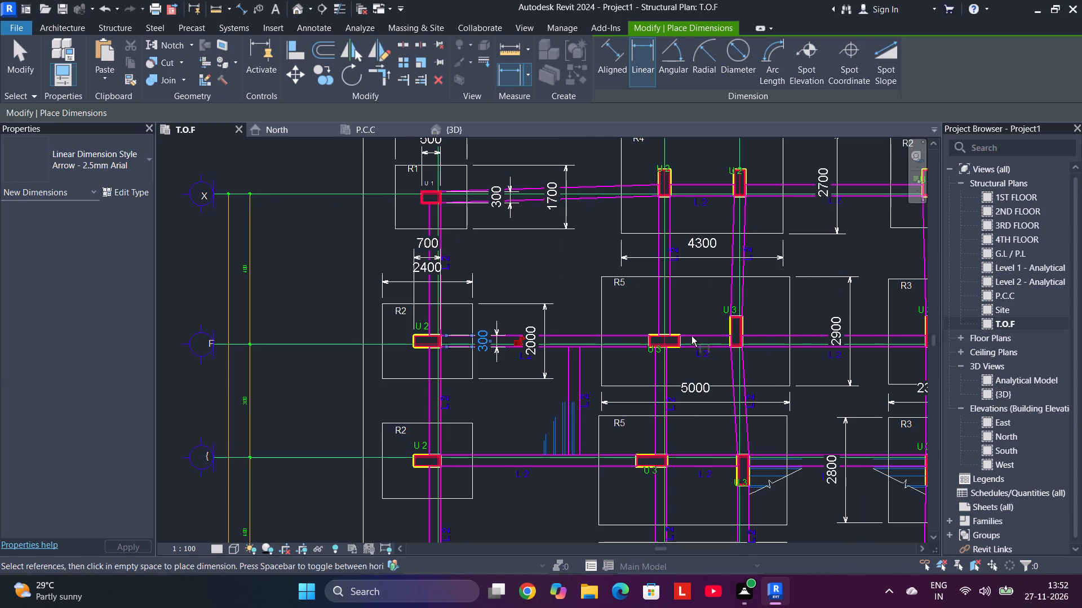
scroll(638, 346, "up", 2)
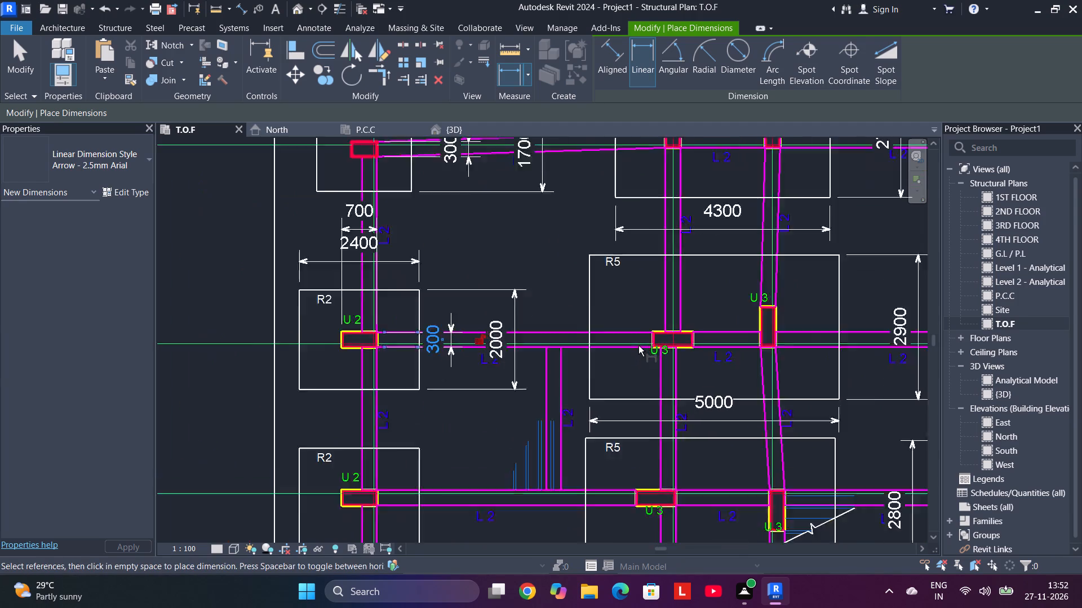
scroll(638, 346, "up", 6)
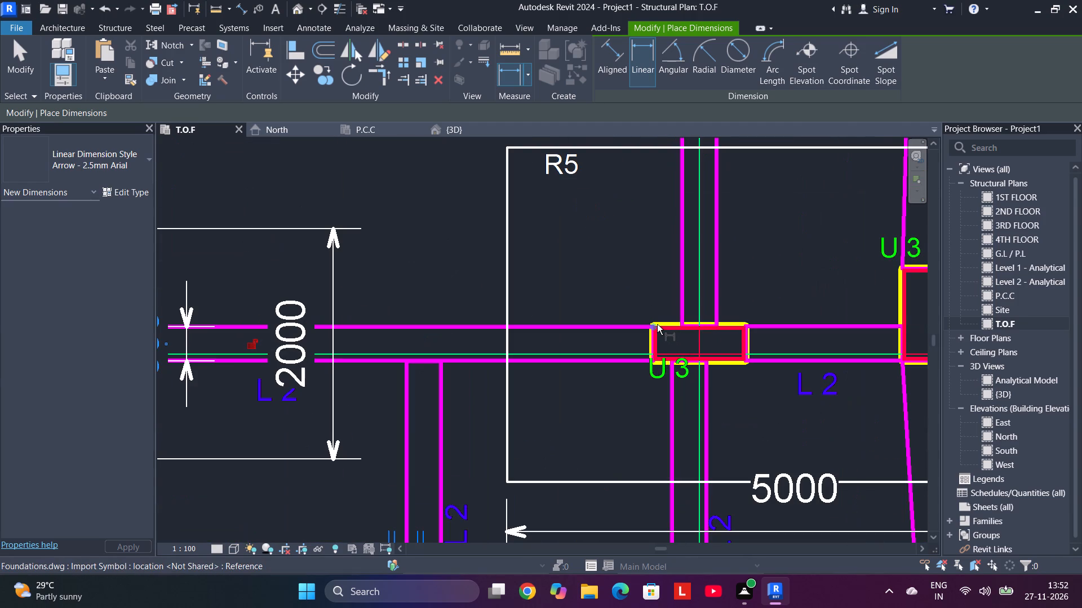
left_click(654, 323)
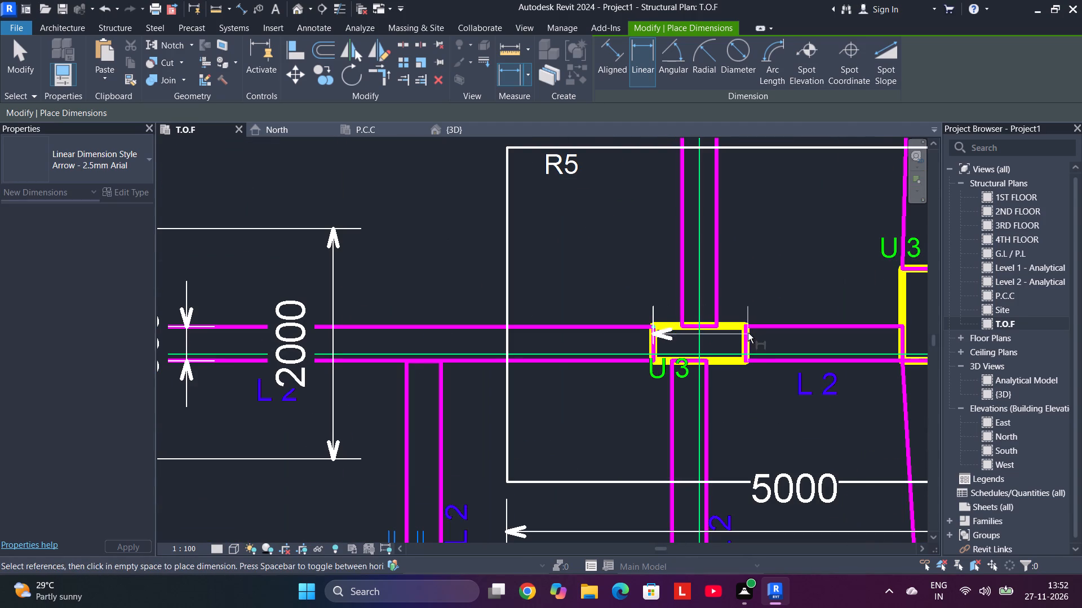
left_click(747, 325)
left_click(755, 203)
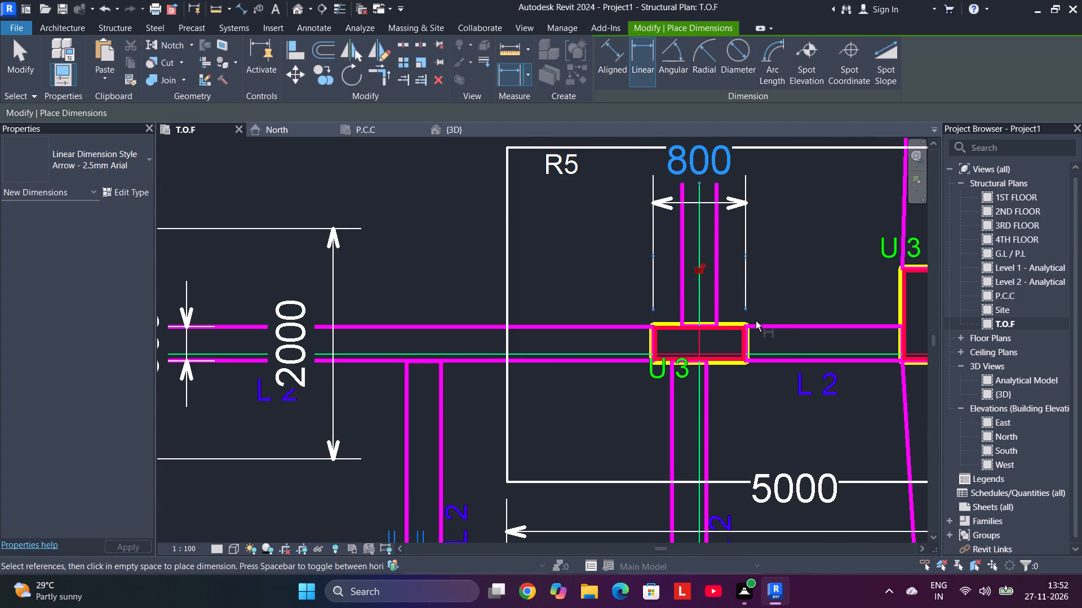
Dimension the depth of the same U 3 column outline between its corners on the side facing the neighbouring U 3 column.
left_click(745, 325)
left_click(745, 361)
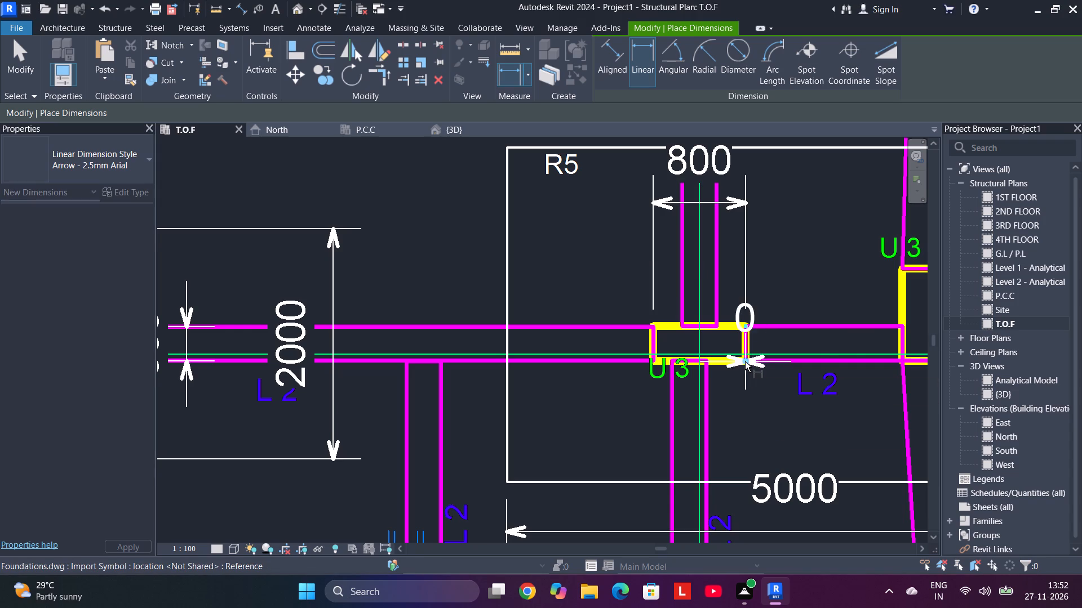
left_click(870, 354)
Start a structural column with the M_Concrete-Rectangular-Column 300 x 450mm type and duplicate that type as 300X500 C1.
scroll(858, 319, "down", 11)
middle_click_drag(734, 265, 632, 329)
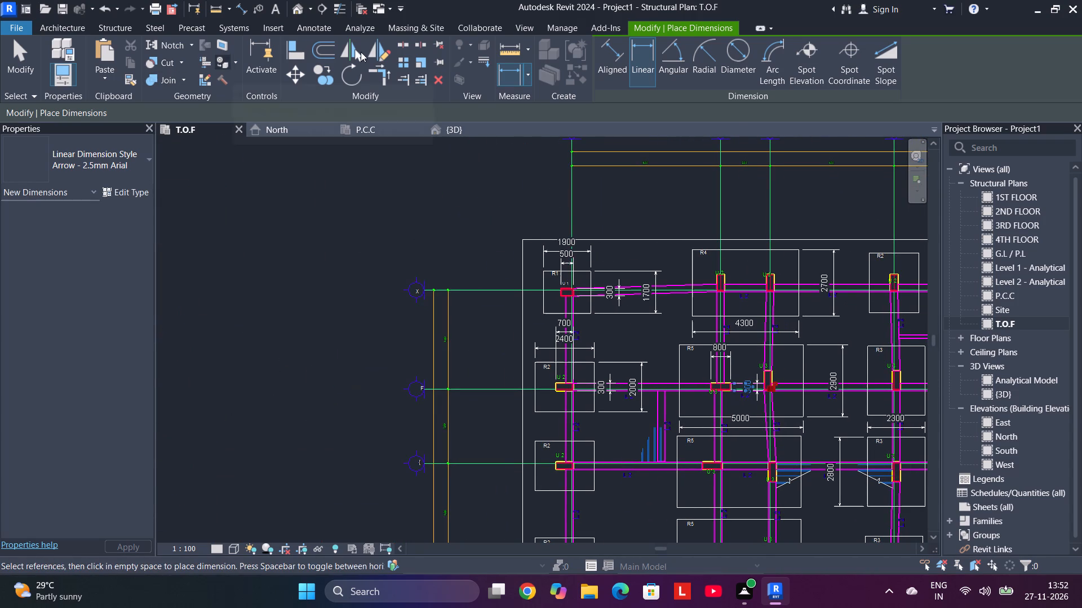
left_click(119, 28)
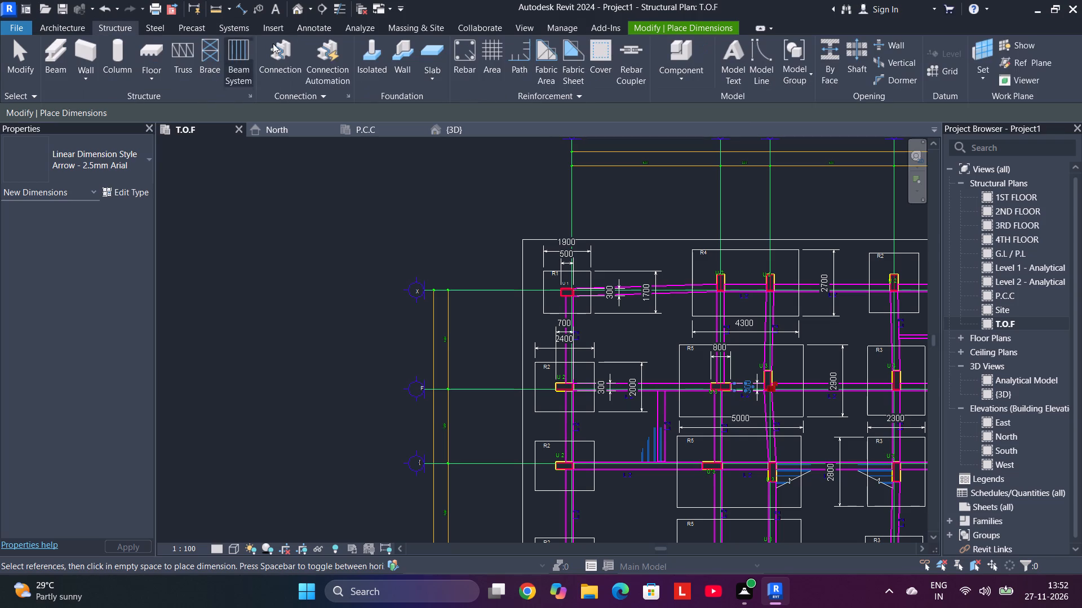
left_click(124, 52)
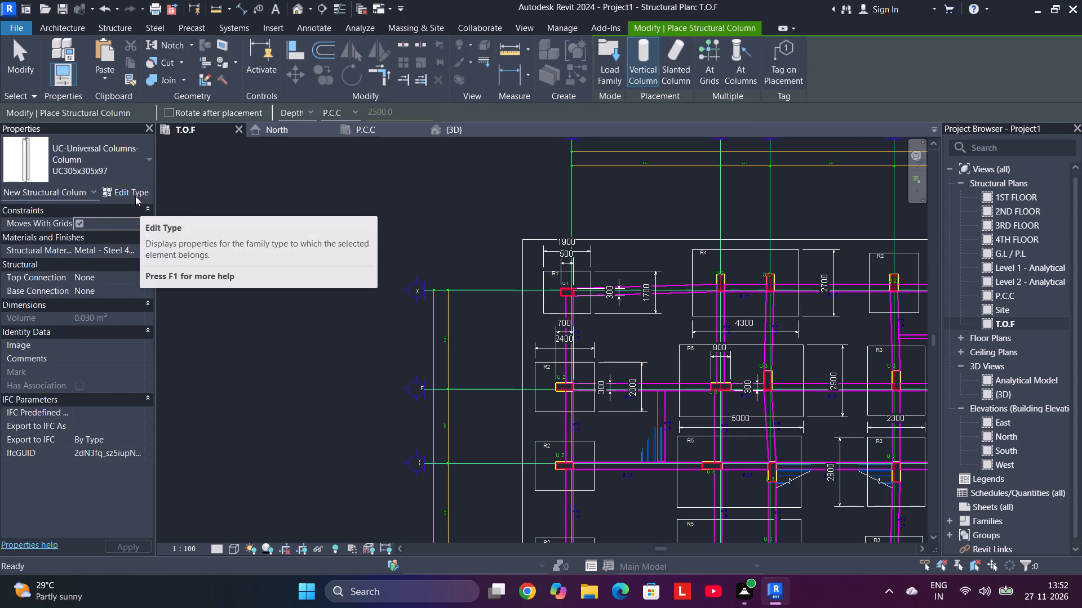
left_click(131, 165)
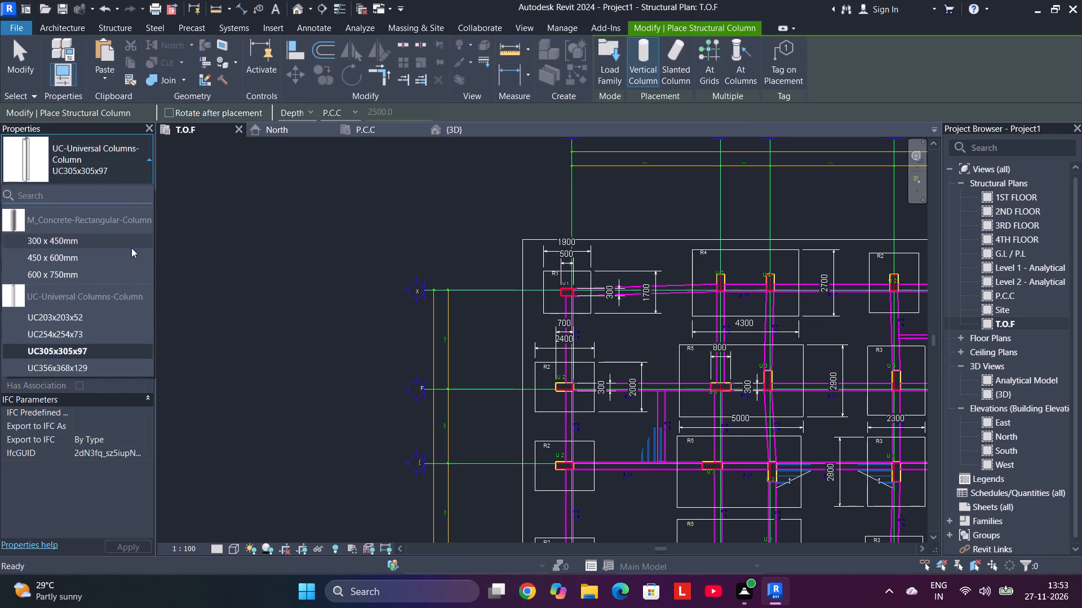
left_click(131, 248)
left_click(122, 190)
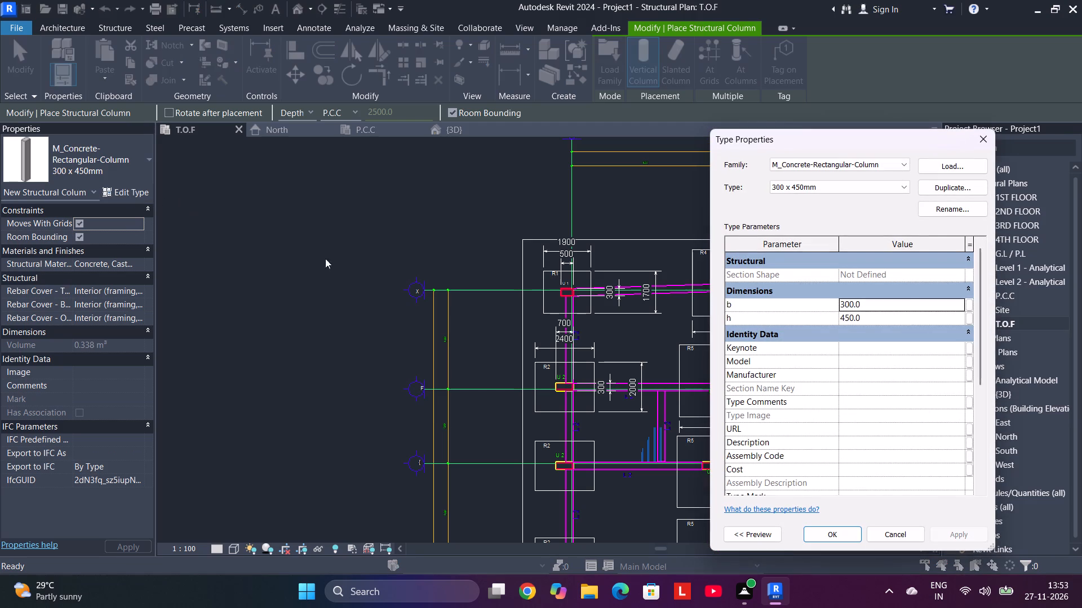
left_click(947, 187)
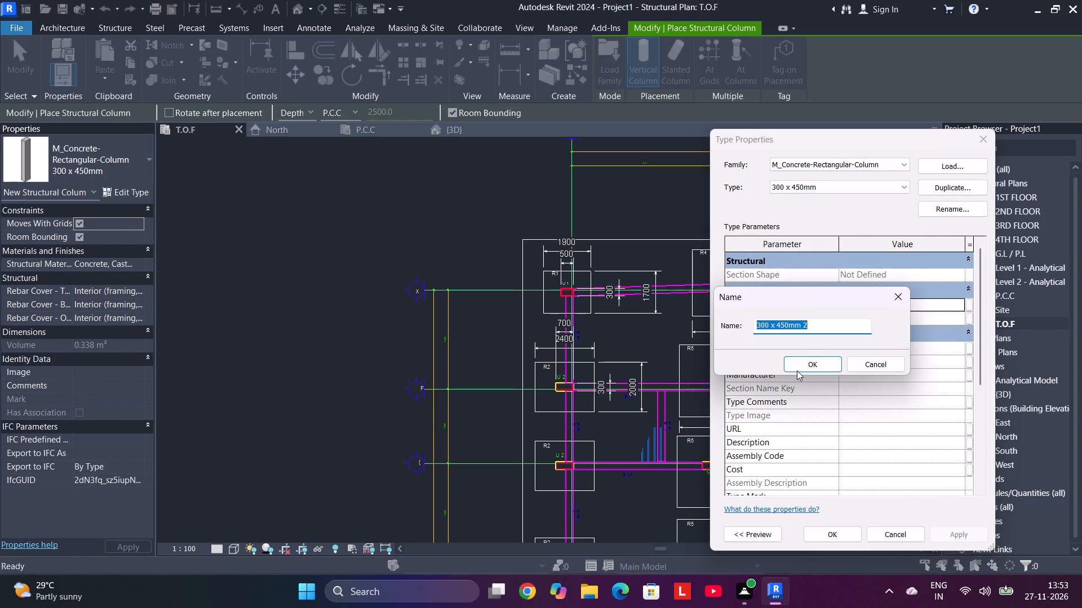
left_click_drag(832, 324, 775, 326)
left_click(815, 329)
left_click_drag(815, 329, 730, 322)
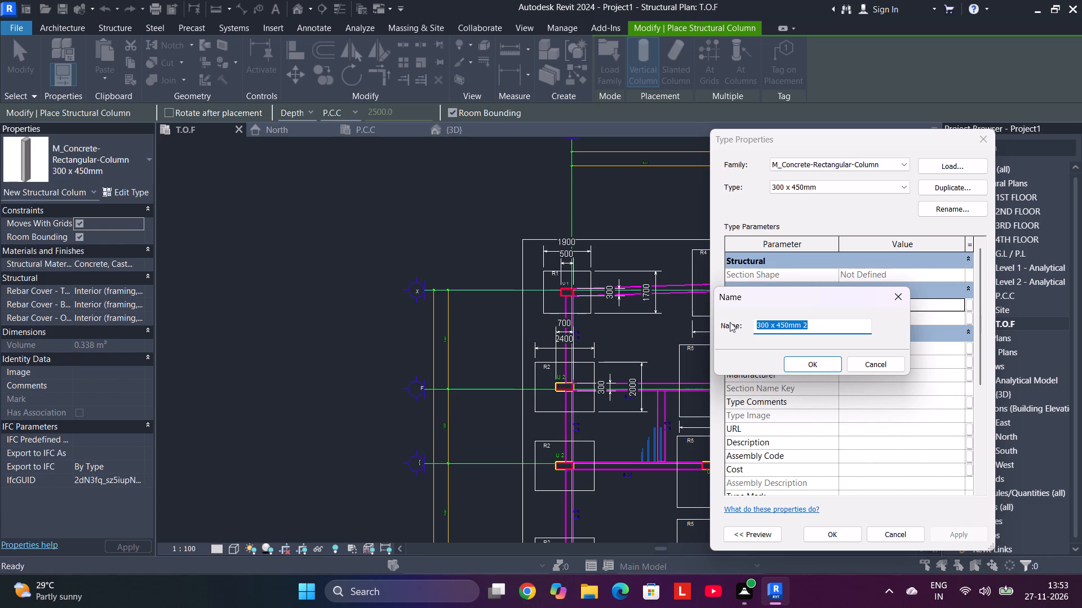
type("300")
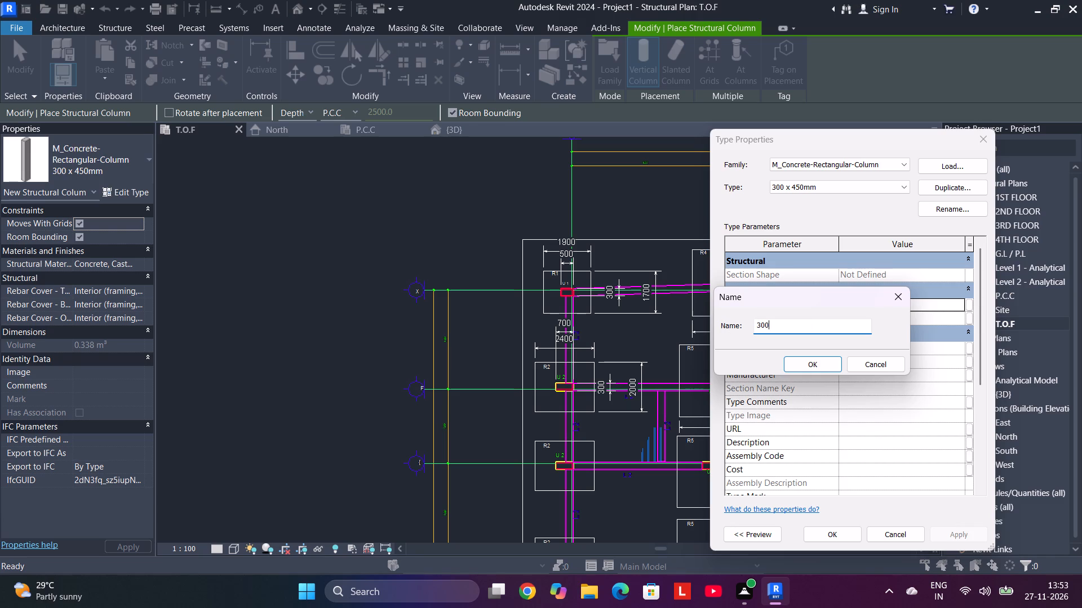
key("x")
type("500")
key("space")
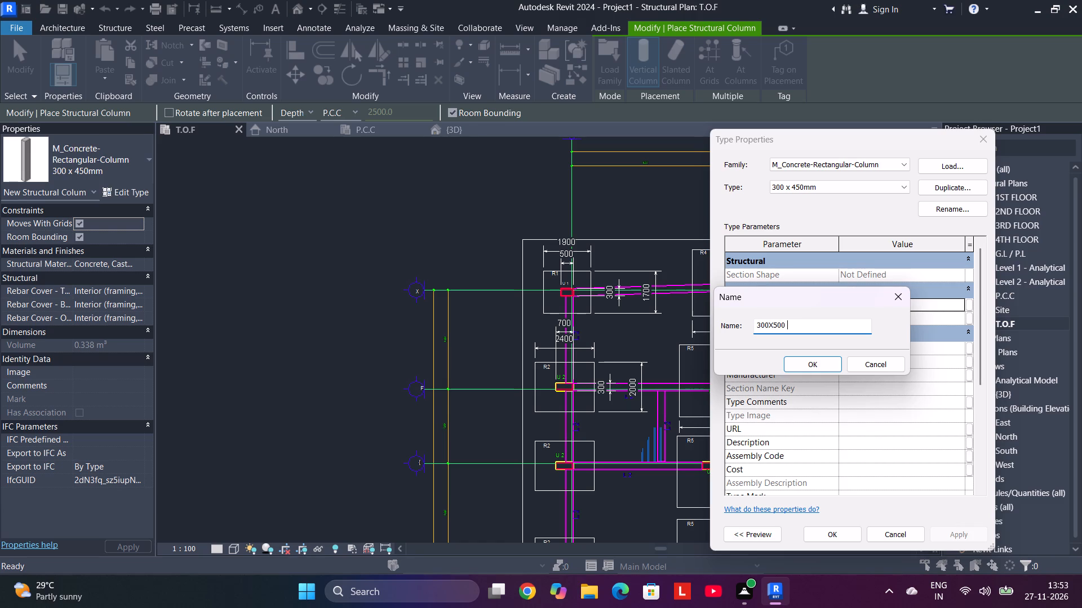
type("C1")
key("Return")
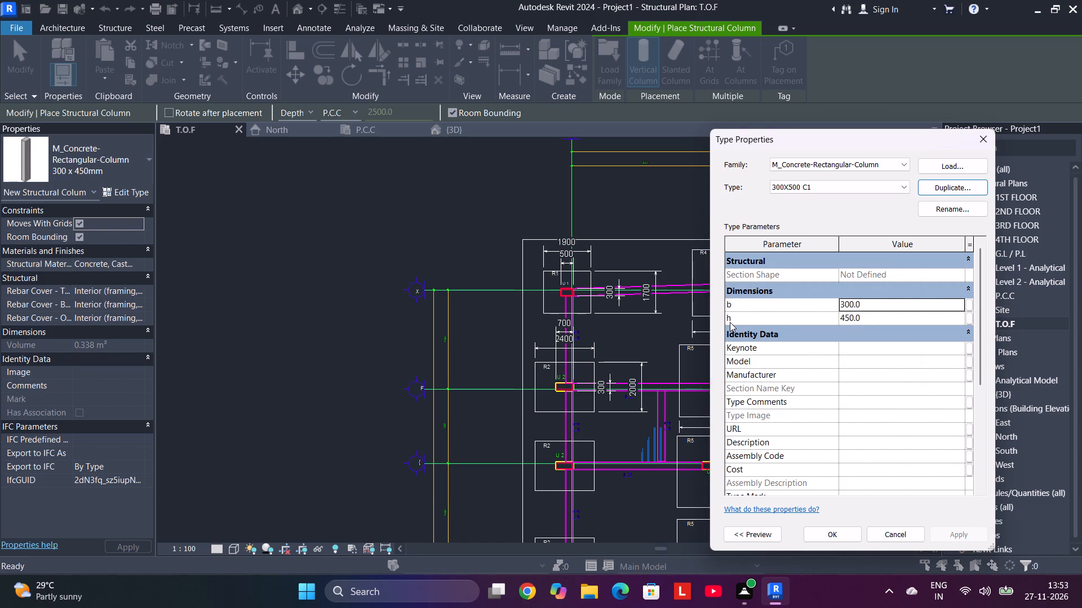
Set the h dimension of the 300X500 C1 column type to 500 and apply the type changes.
left_click(887, 319)
type("500")
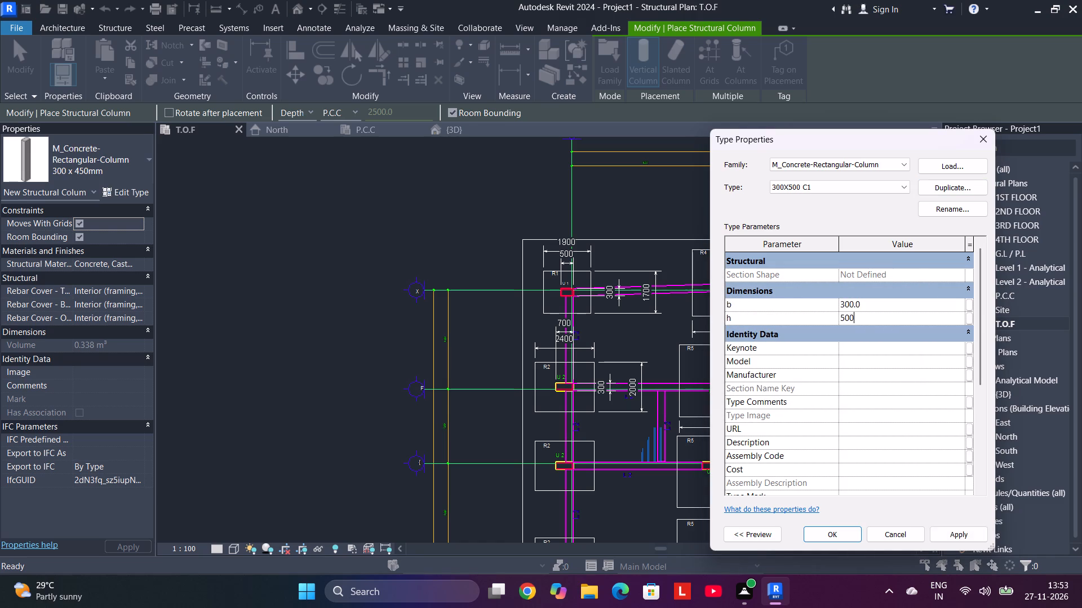
key("Return")
key("Return")
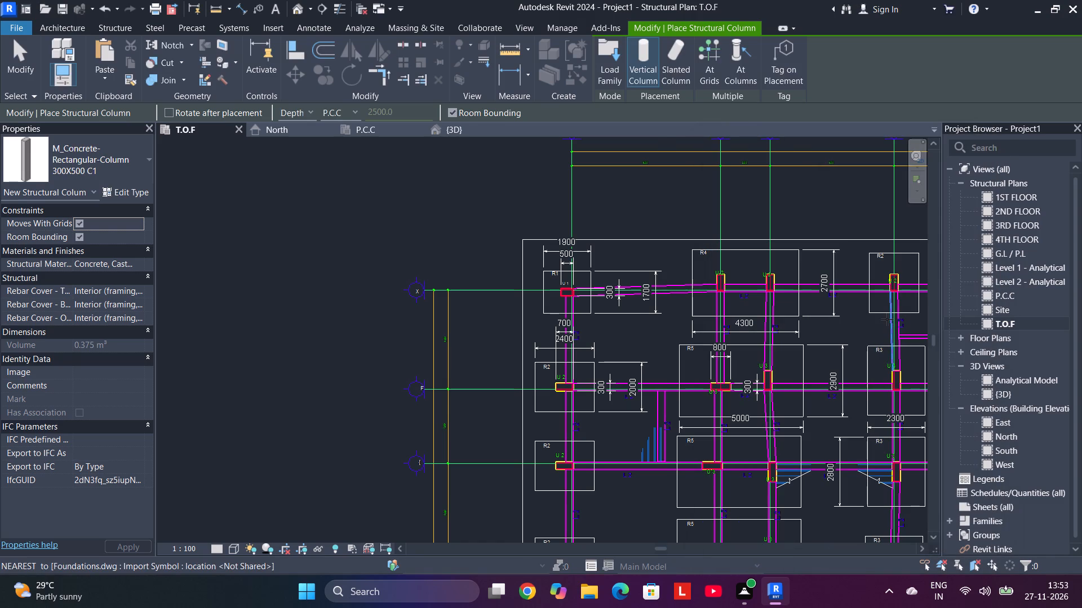
Duplicate the 300X500 C1 column type as 300X700 and set its h dimension to 700.
left_click(128, 194)
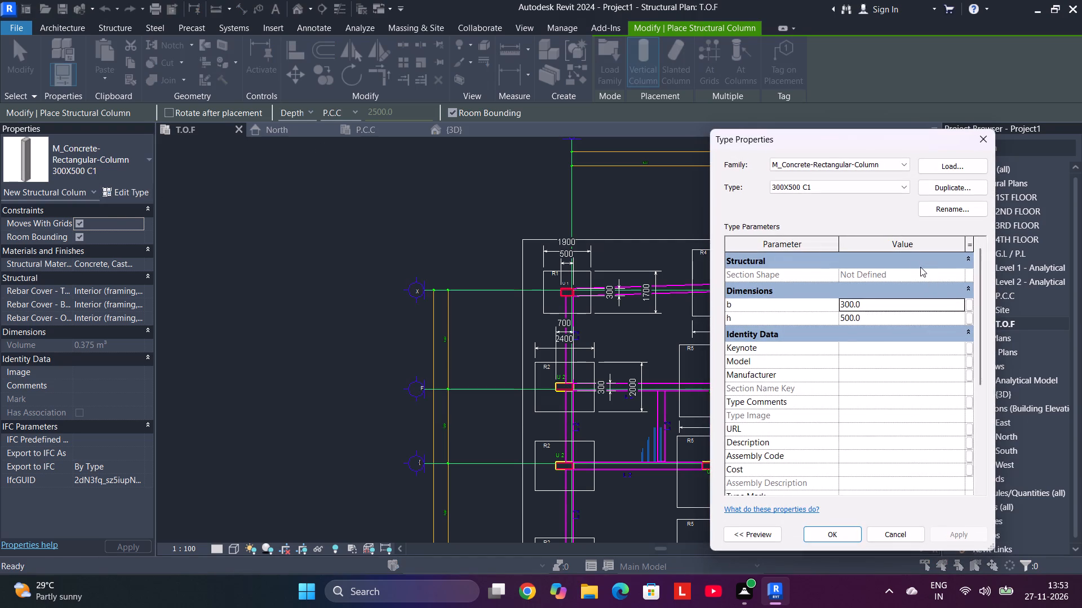
left_click(934, 188)
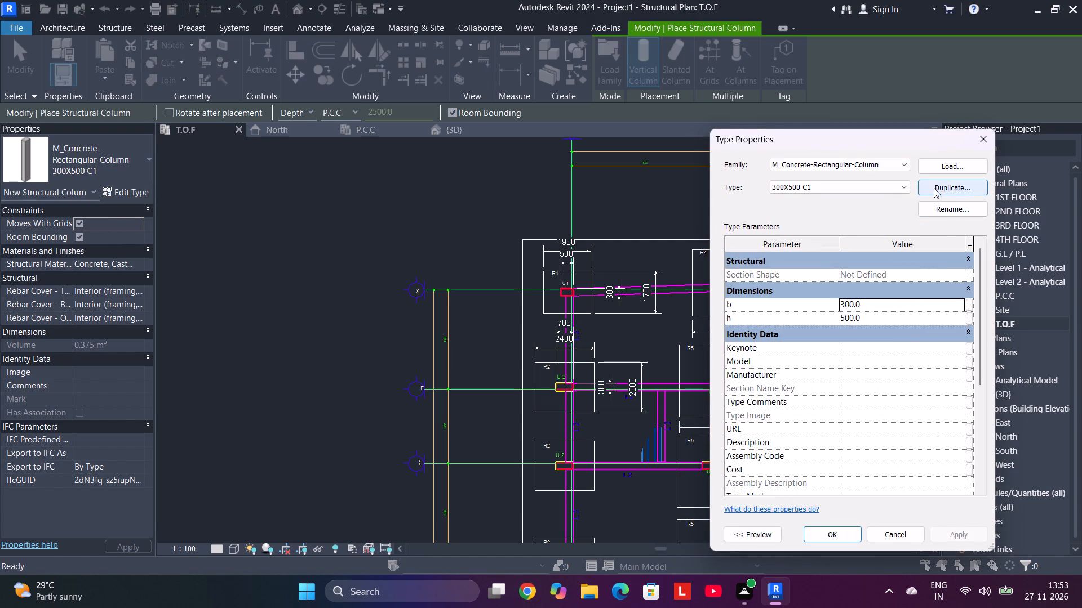
left_click_drag(824, 328, 719, 322)
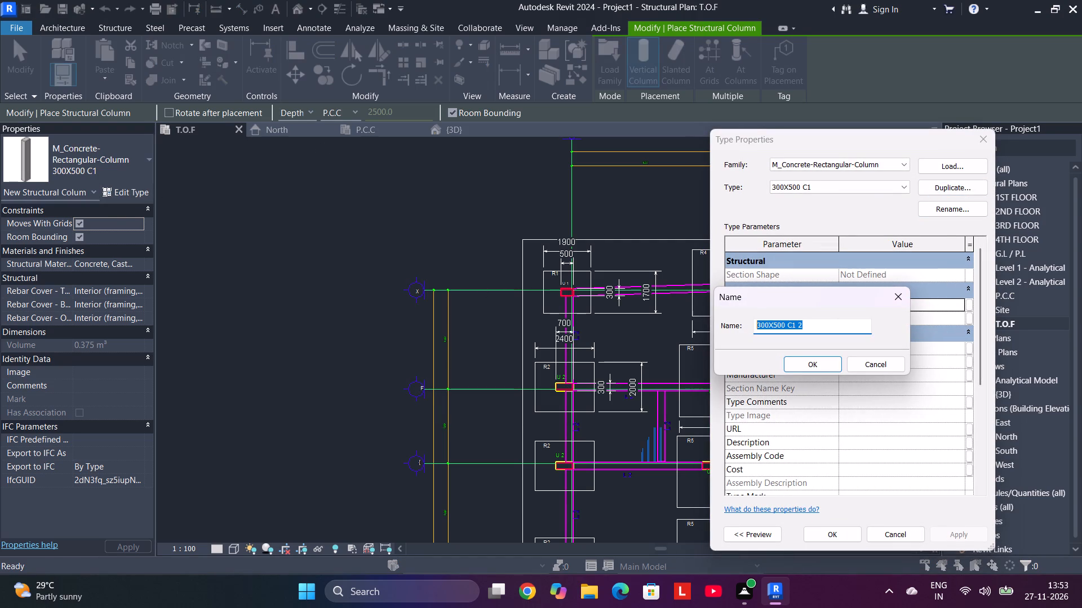
left_click_drag(719, 322, 719, 322)
type("300")
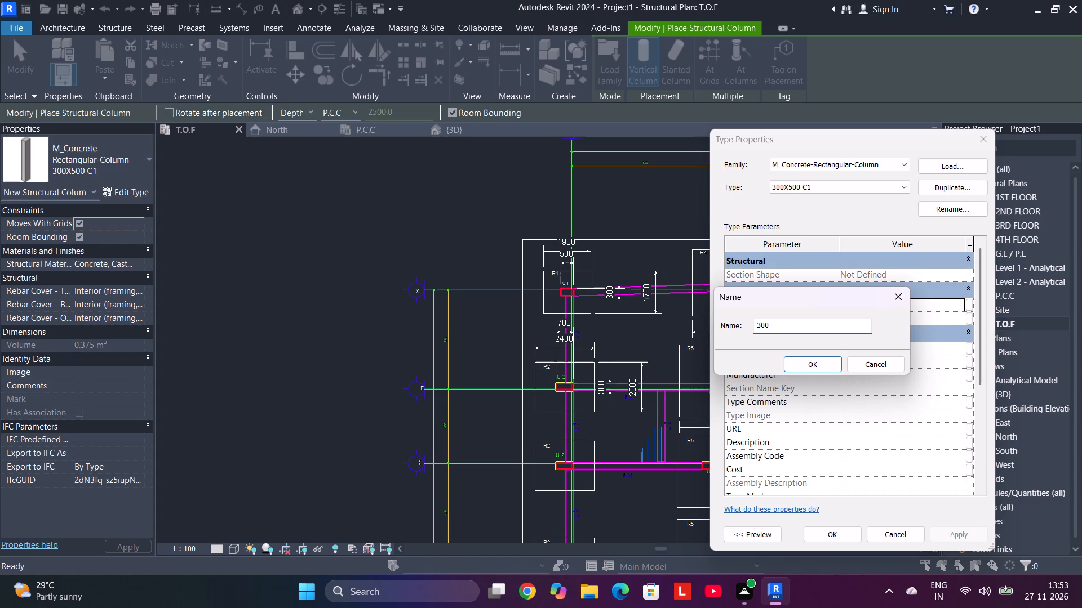
key("x")
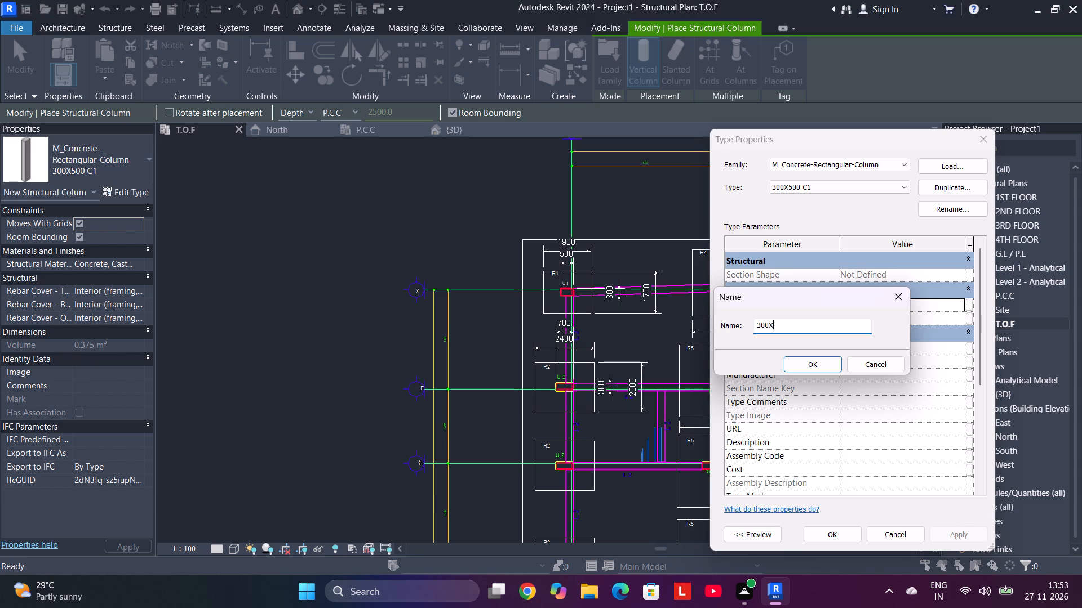
type("700")
key("Return")
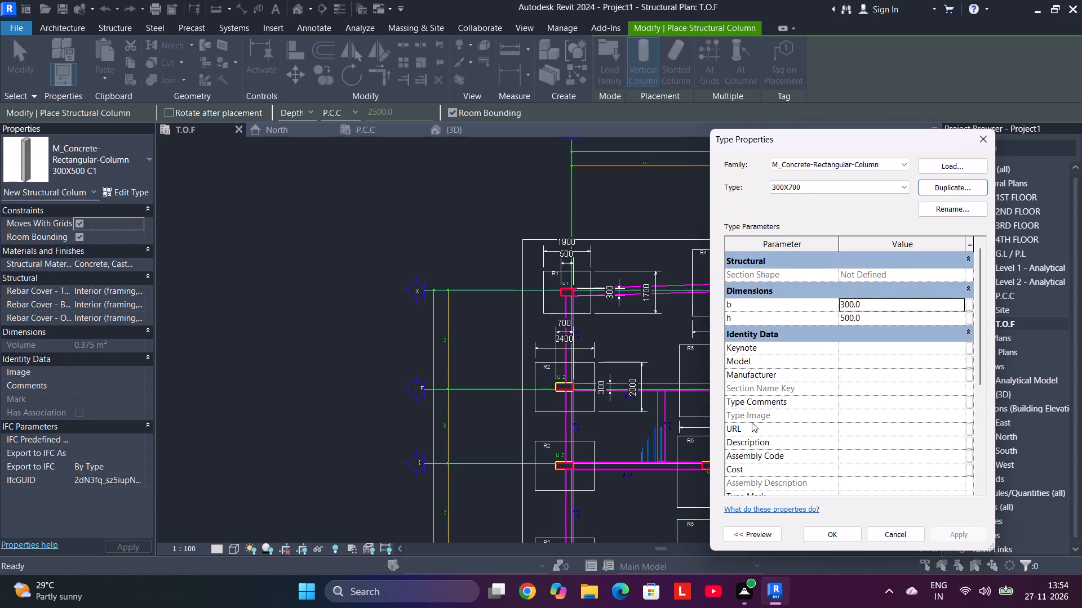
left_click(896, 314)
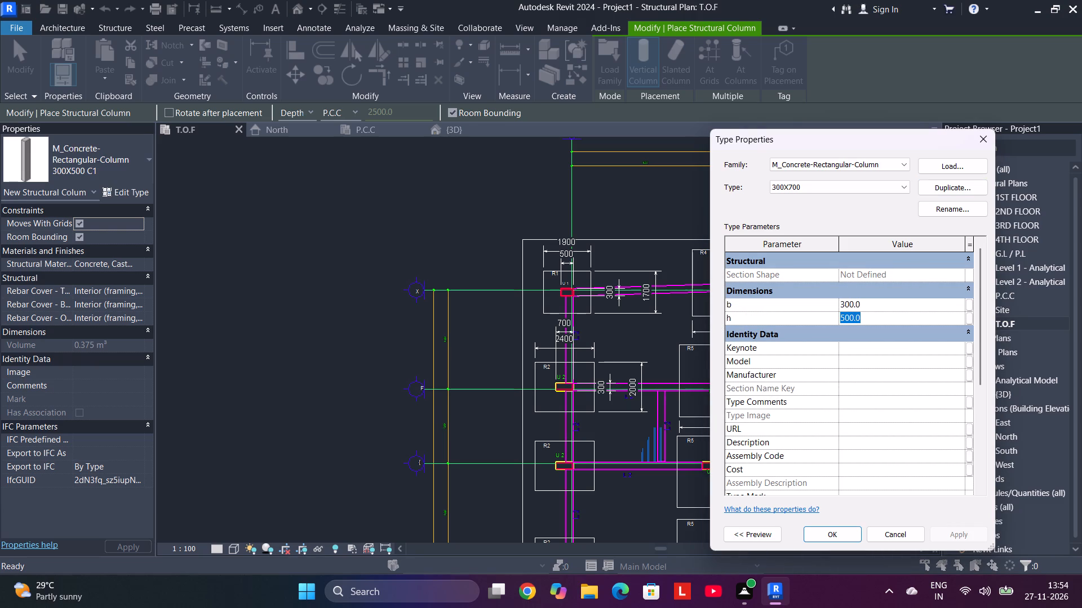
type("700")
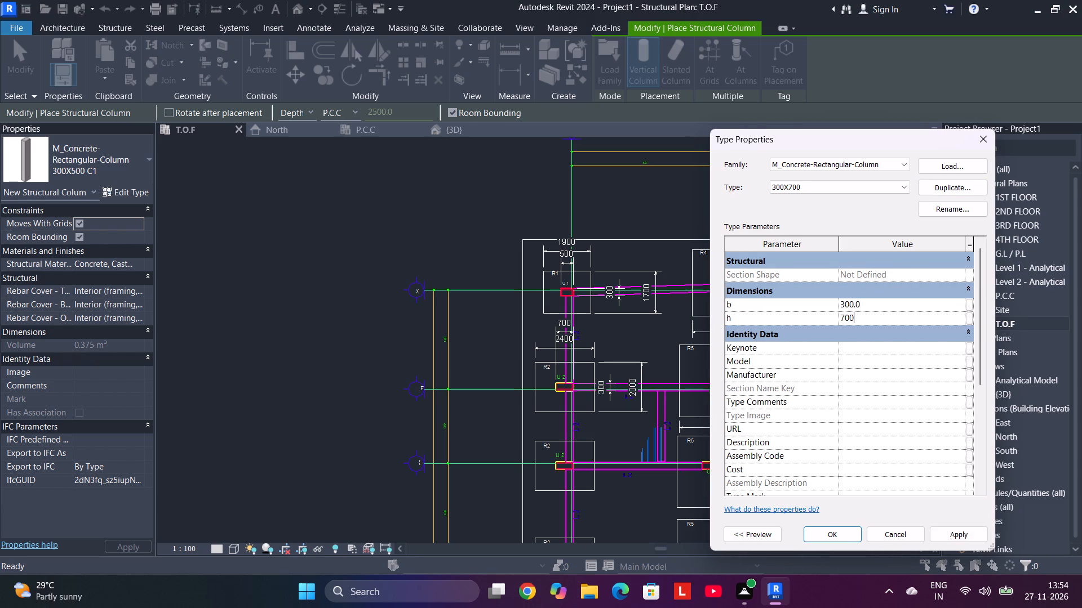
key("Return")
key("Return")
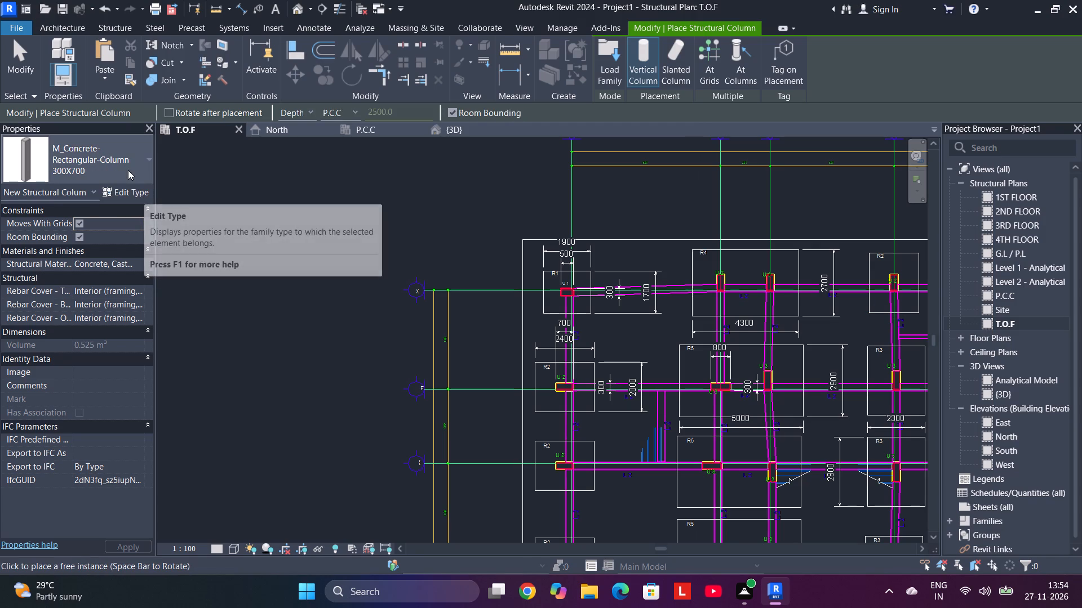
Rename the 300X700 column type as 300X700 C2.
left_click(132, 191)
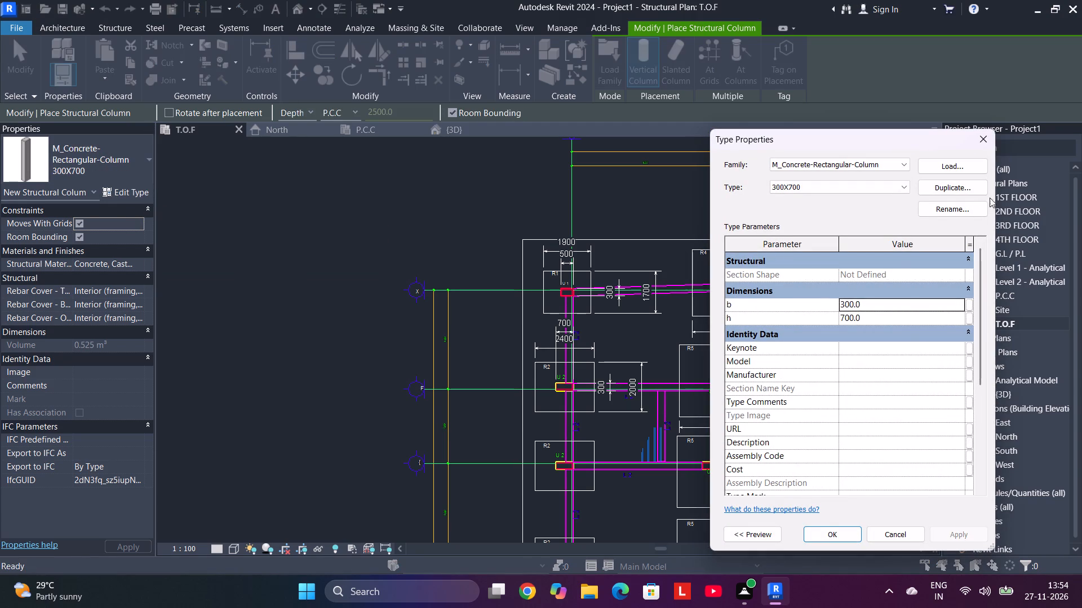
left_click(949, 211)
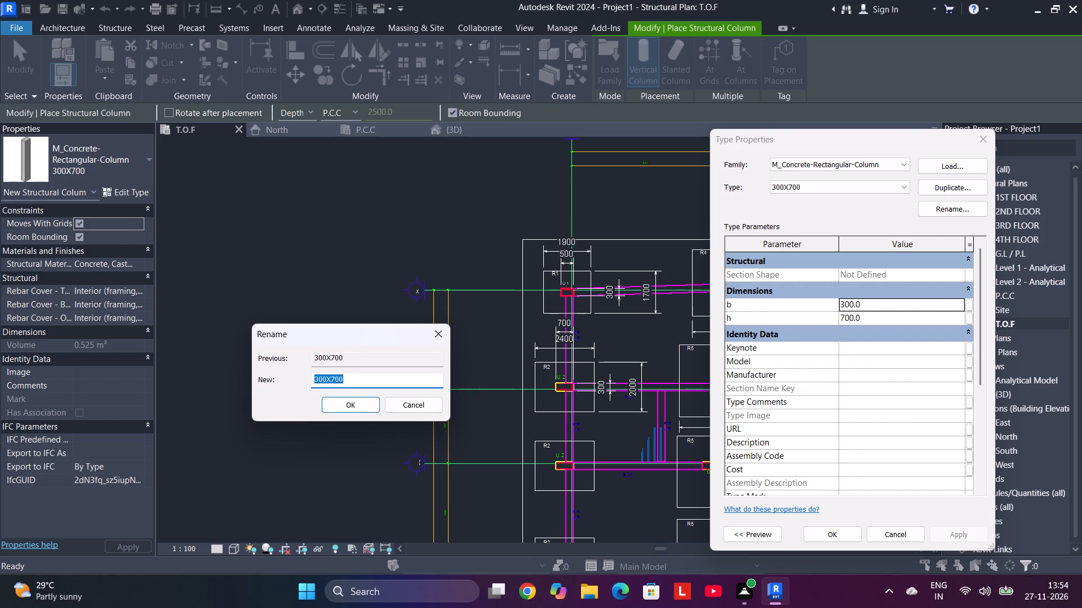
left_click(352, 378)
key("space")
type("C2")
key("Return")
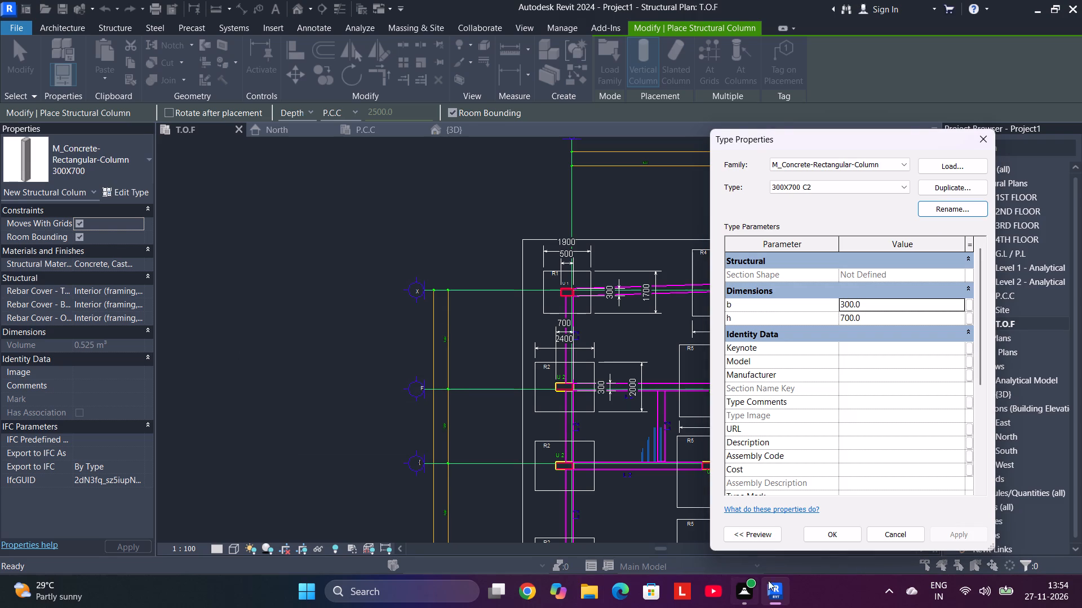
left_click(833, 534)
Duplicate the 300X700 C2 column type as 300X800 C2 2 and set its h dimension to 800.
left_click(119, 187)
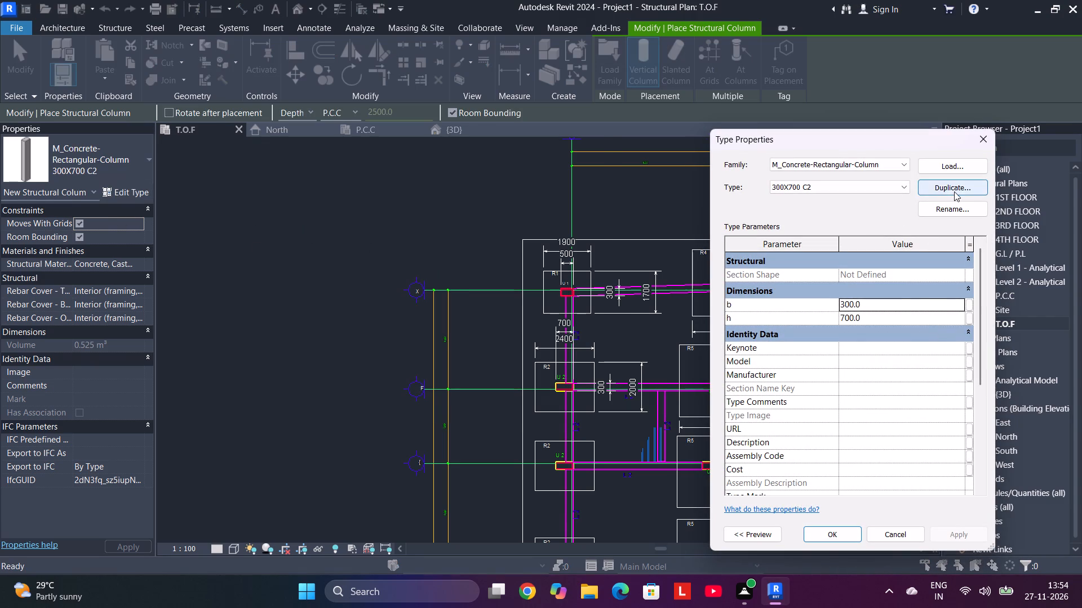
left_click(954, 191)
left_click_drag(828, 329, 849, 341)
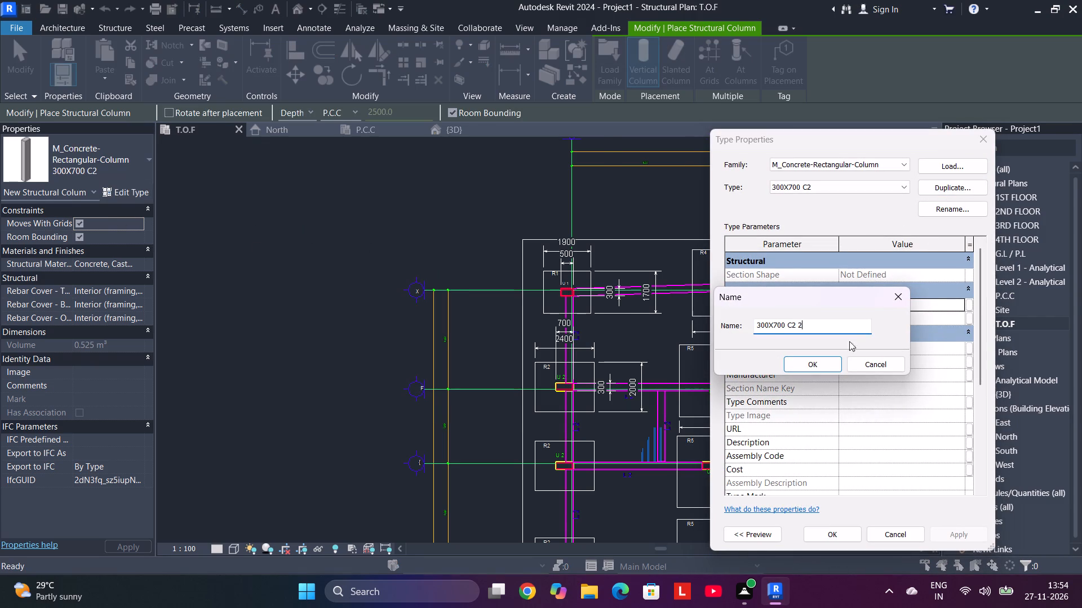
left_click(777, 325)
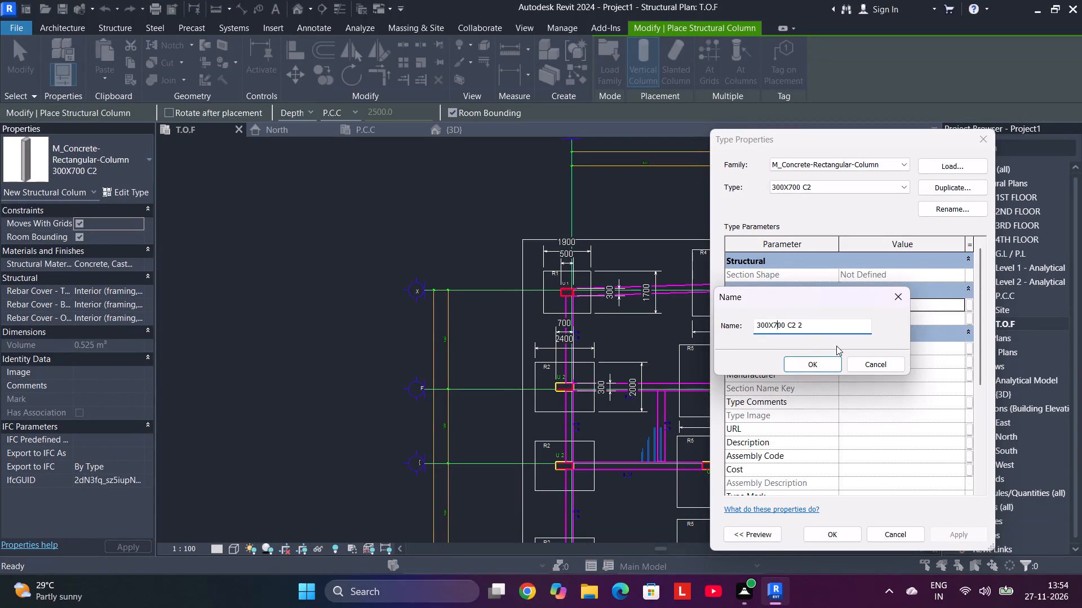
key("BackSpace")
key("8")
key("Return")
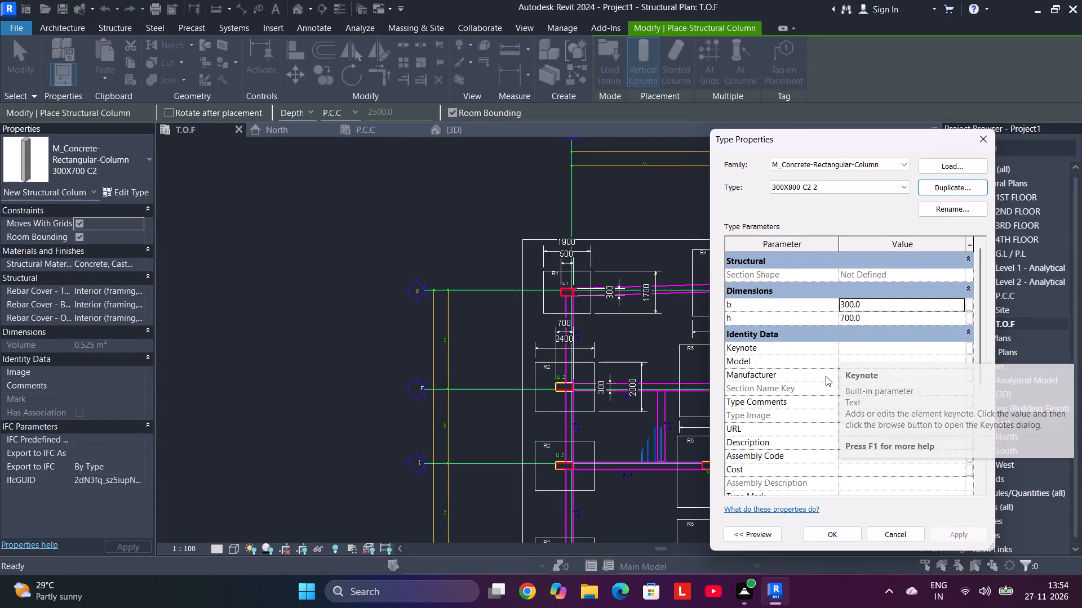
left_click(852, 319)
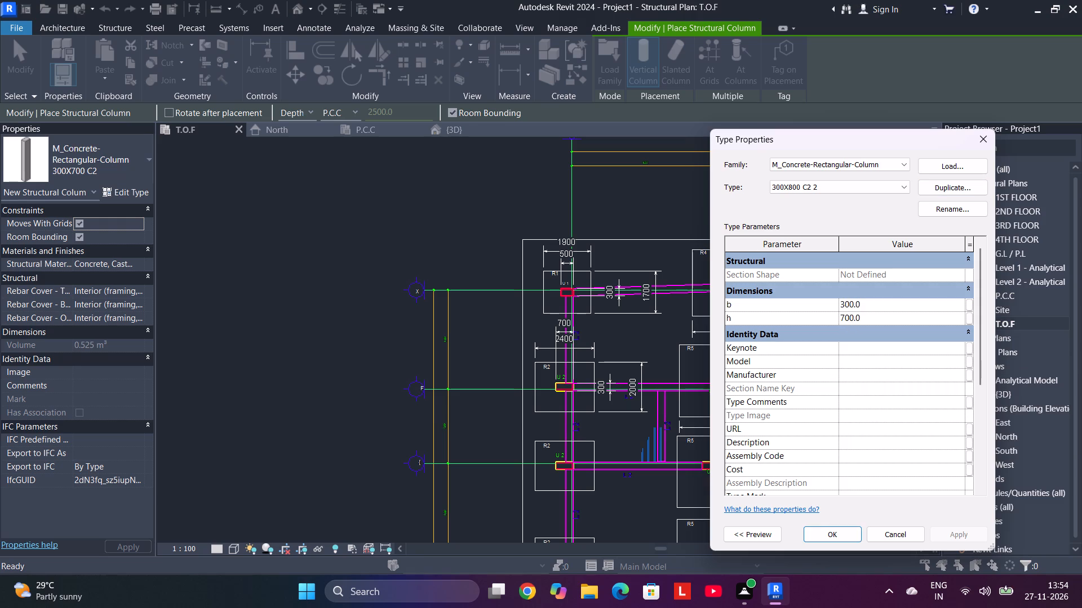
key("Left")
key("BackSpace")
key("8")
key("Return")
key("Return")
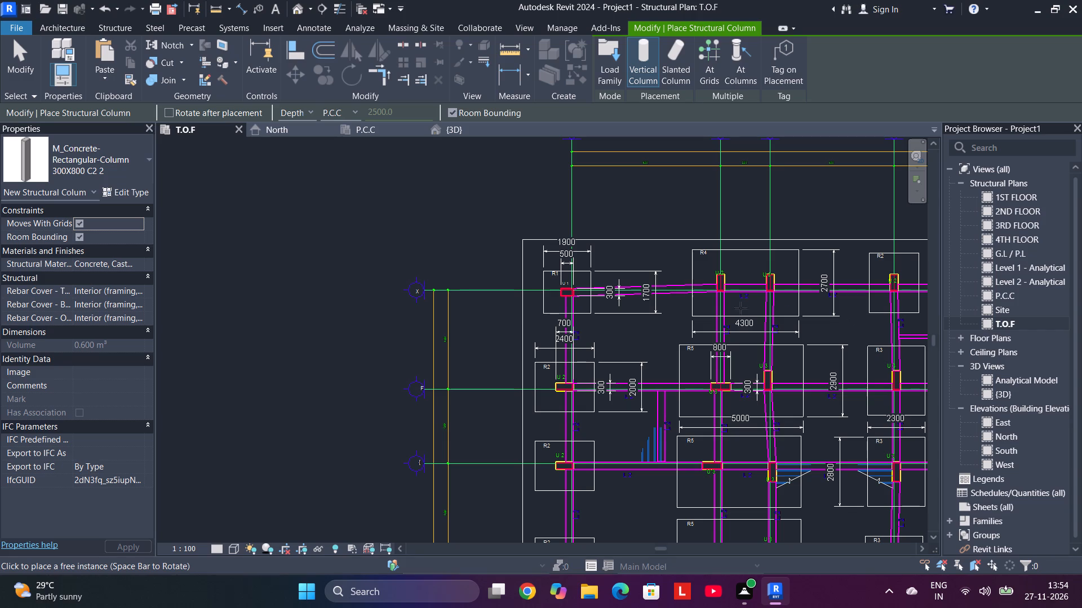
Rename the 300X800 C2 2 column type as 300X800 C3.
left_click(134, 189)
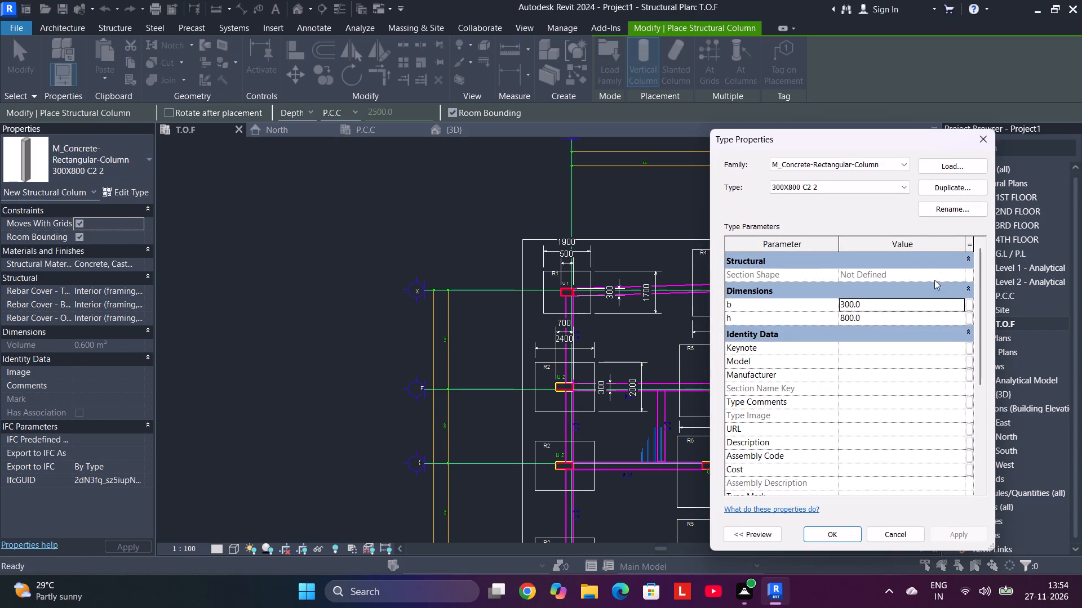
left_click(886, 190)
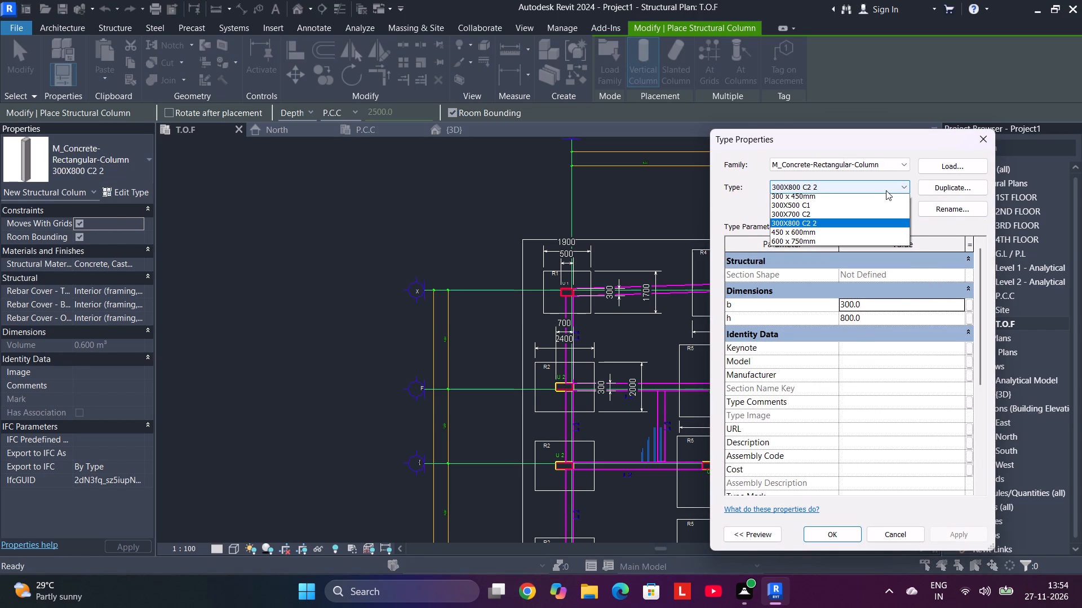
left_click(886, 190)
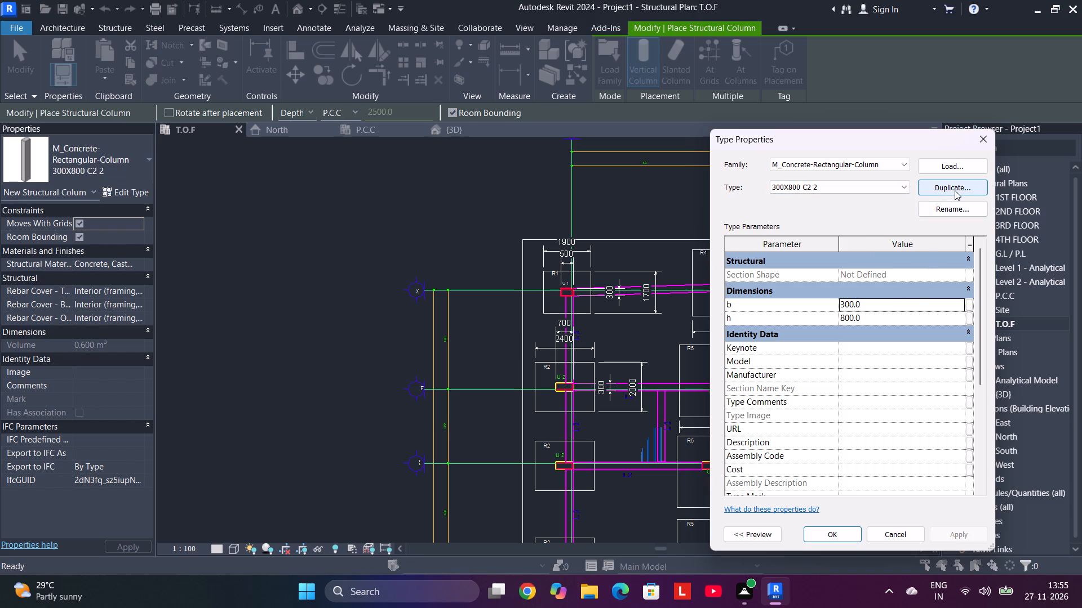
left_click(949, 207)
left_click_drag(385, 380, 349, 384)
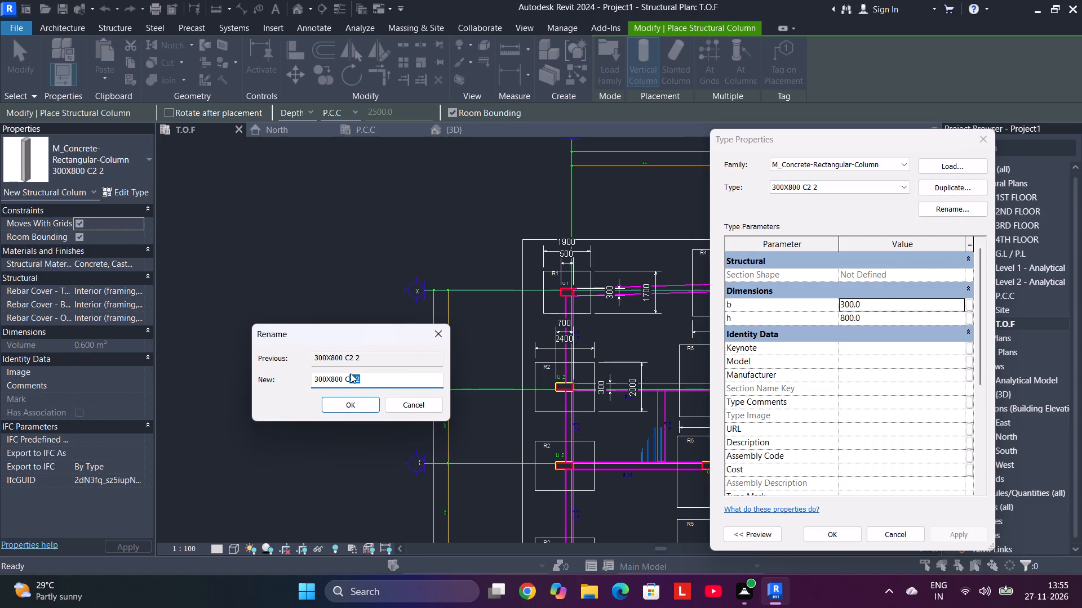
key("3")
key("Return")
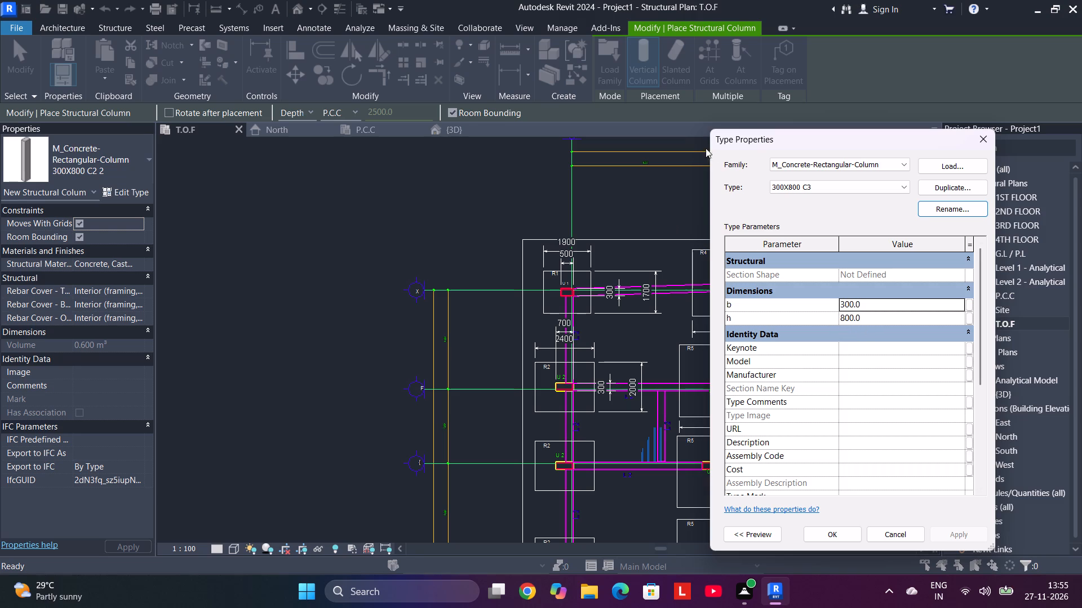
Check the list of rectangular column types and accept the new type definitions.
left_click(832, 184)
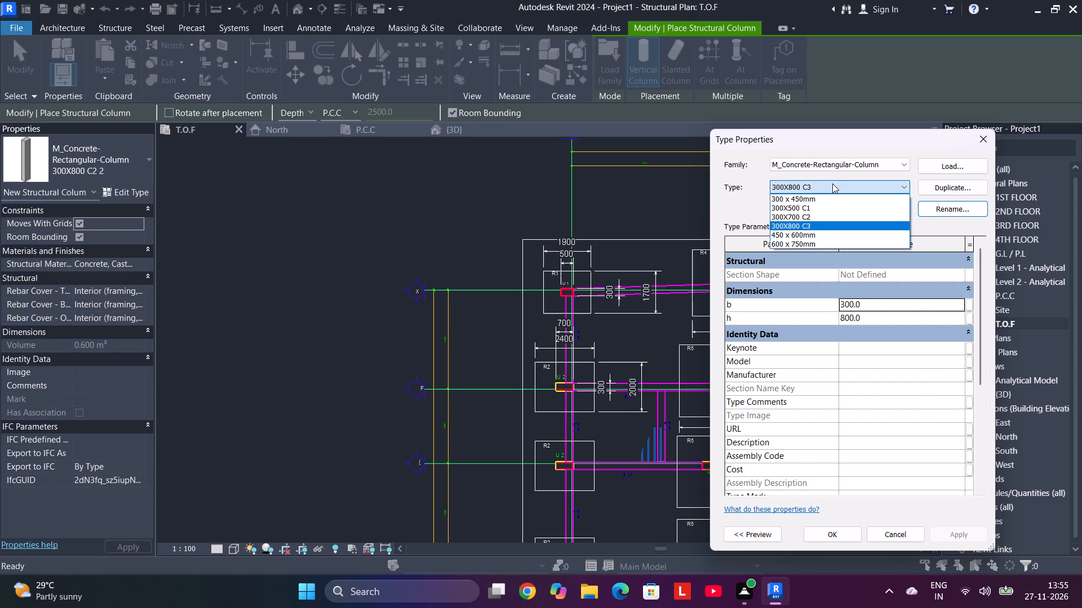
left_click(832, 185)
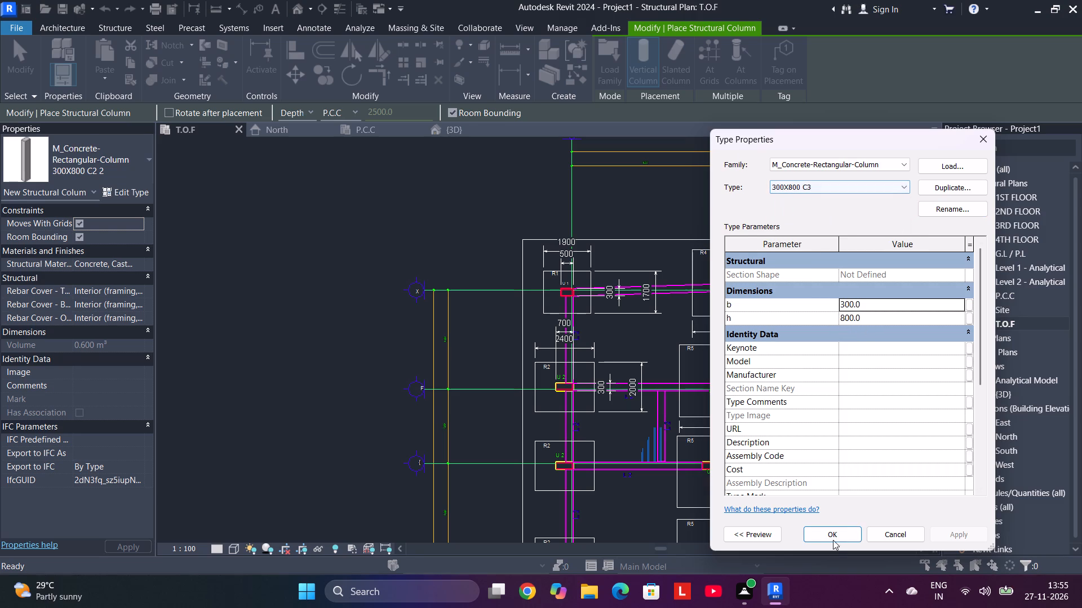
left_click(842, 531)
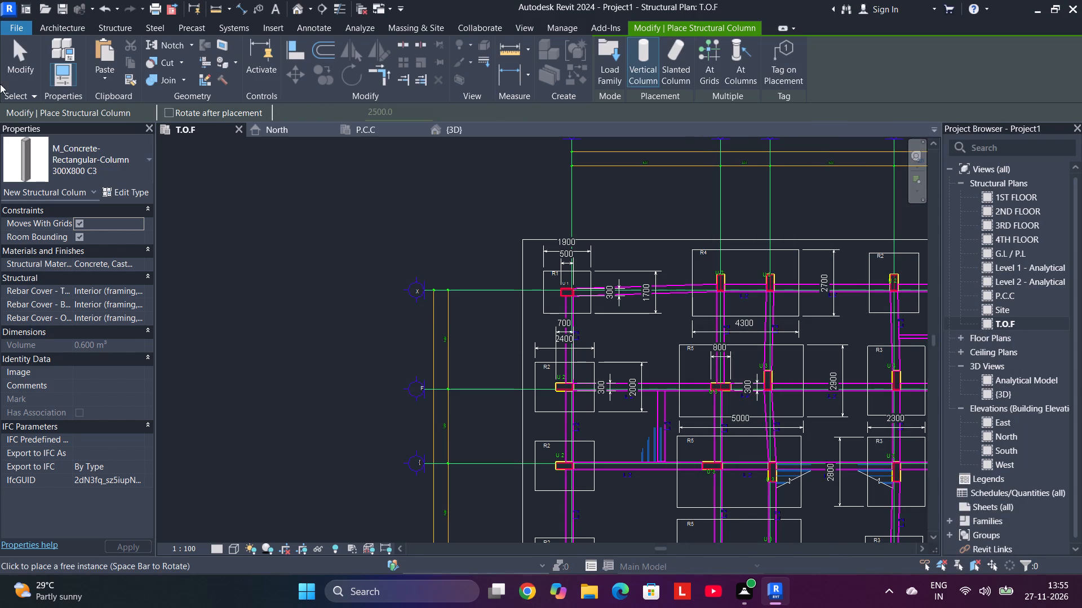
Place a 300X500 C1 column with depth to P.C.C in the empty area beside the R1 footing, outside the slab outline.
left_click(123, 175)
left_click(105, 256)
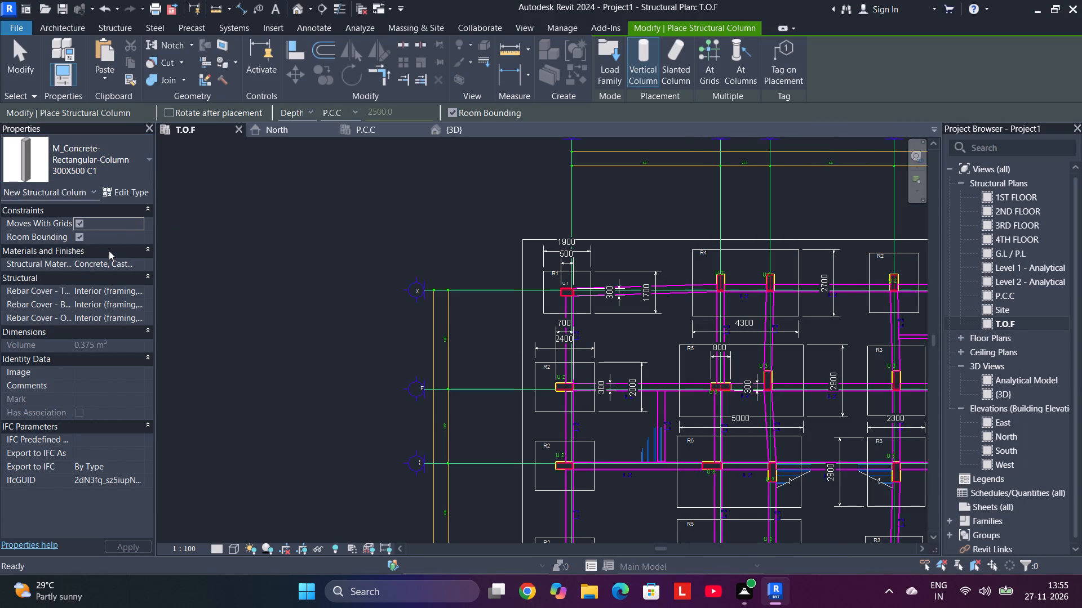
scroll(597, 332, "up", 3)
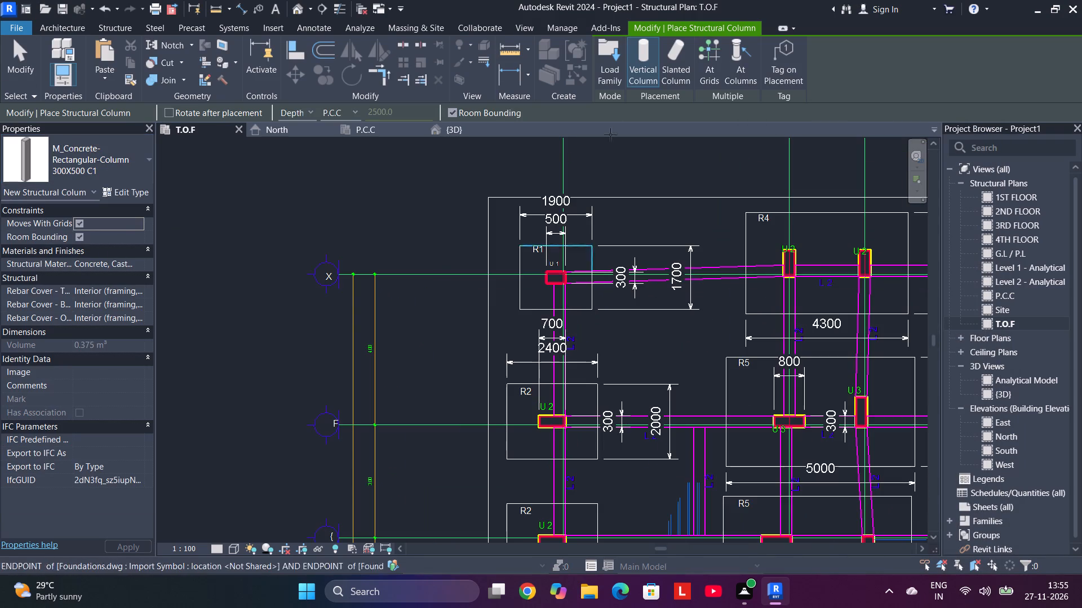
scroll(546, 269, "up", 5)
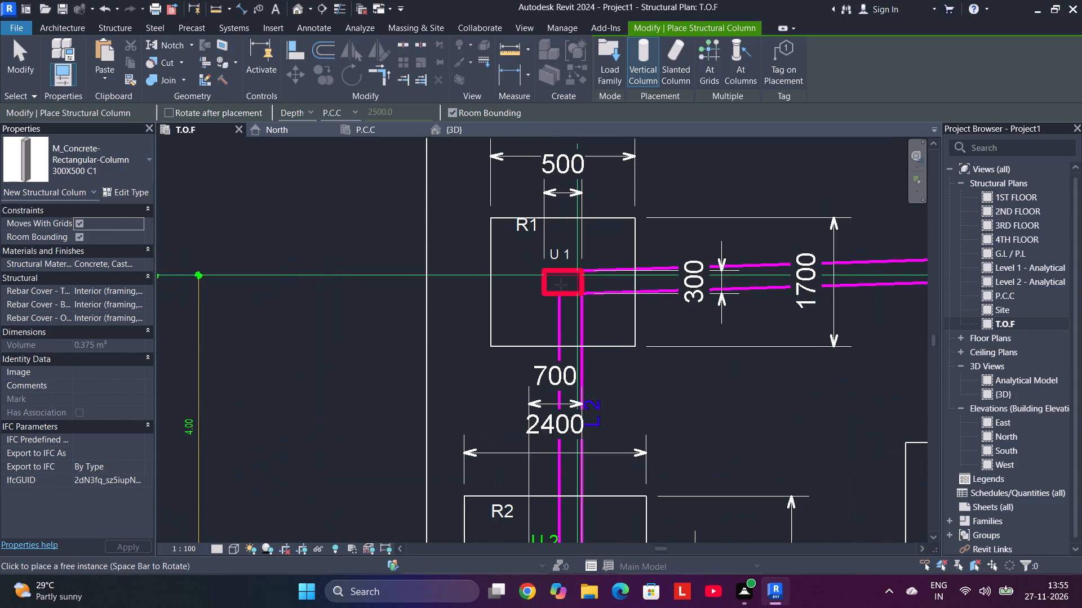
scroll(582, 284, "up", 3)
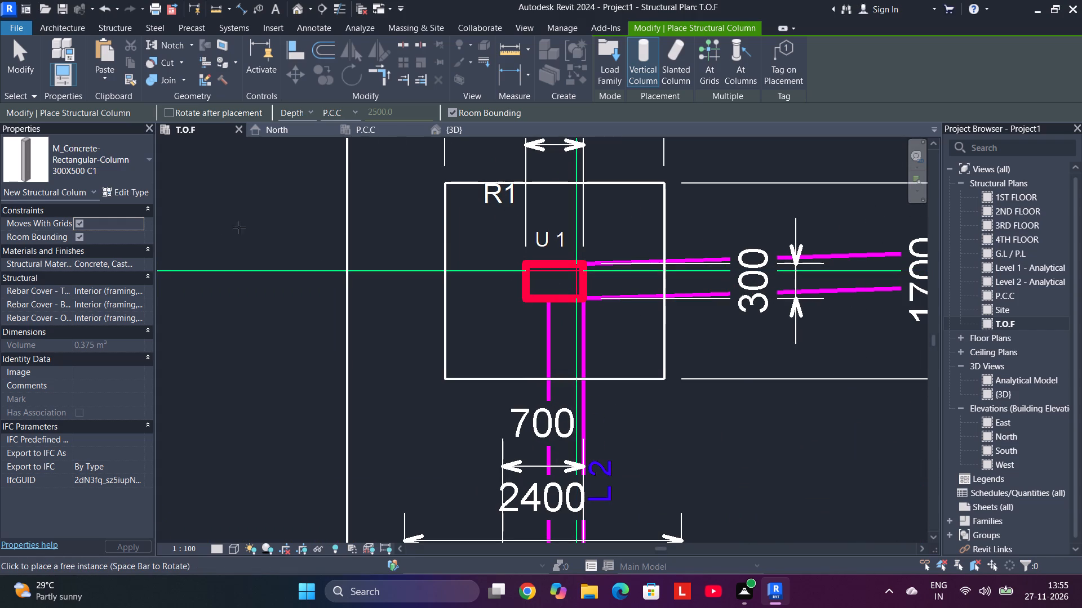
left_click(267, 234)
Place a rotated 300X500 C1 column inside the R1 footing, with its placement set to Height up to G.L / P.L.
key("space")
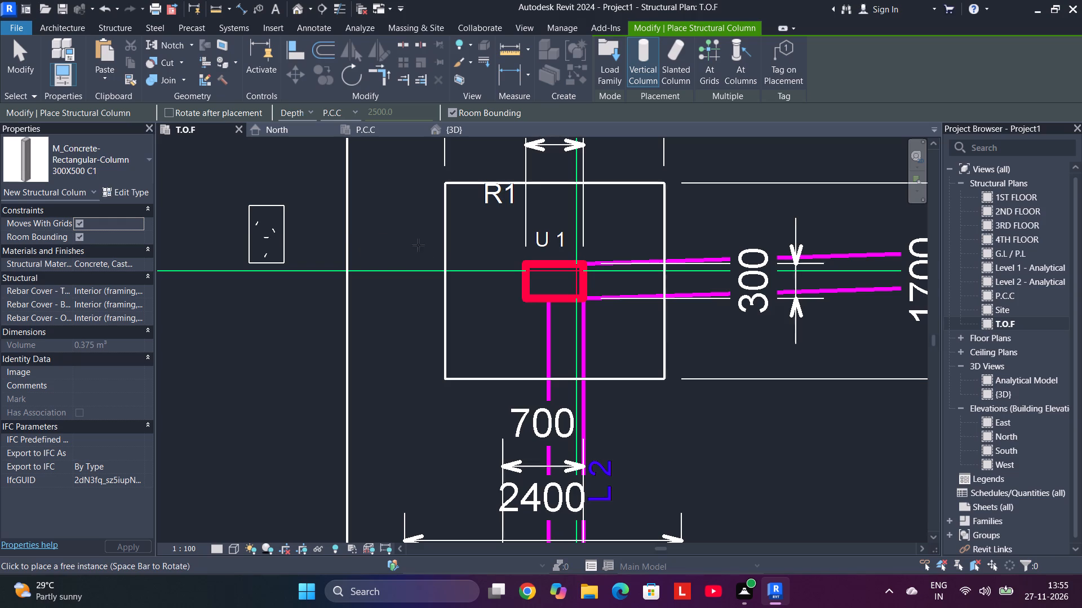
left_click(301, 113)
left_click(306, 140)
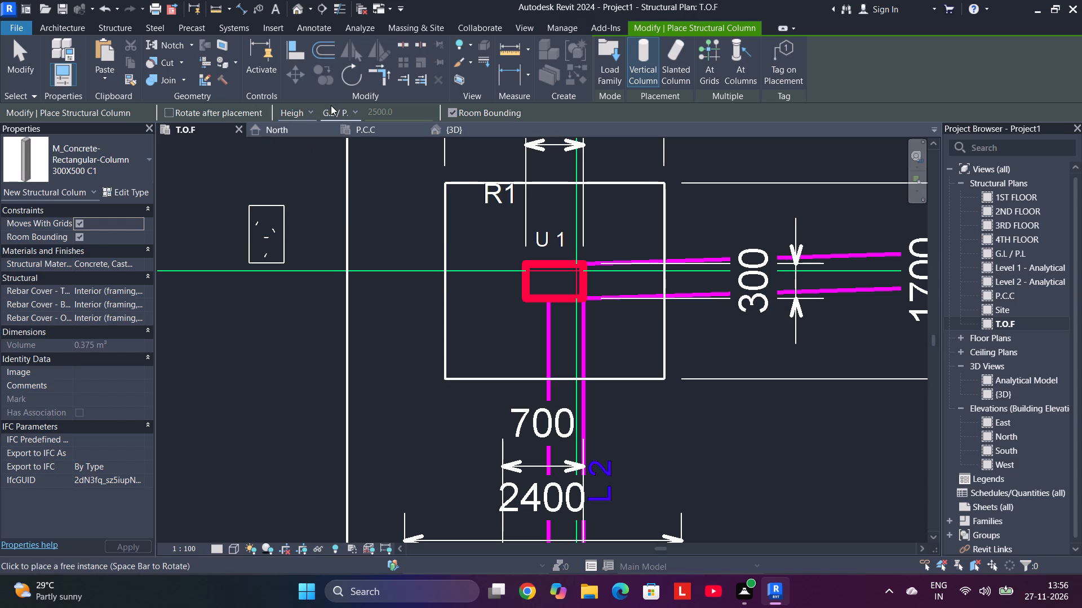
left_click(481, 251)
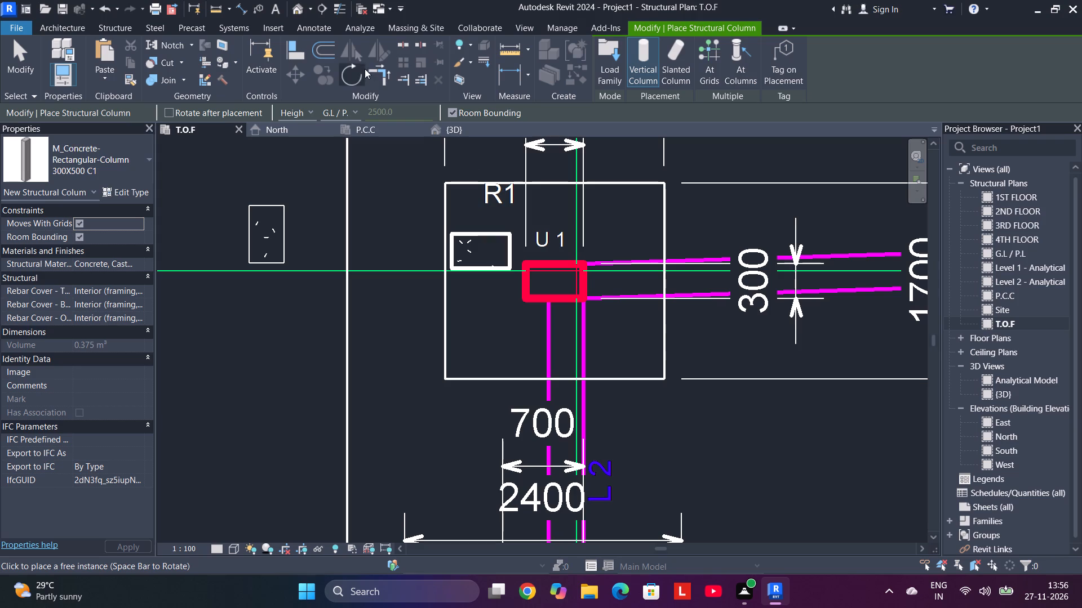
Open the North elevation and examine how the placed columns sit between the P.C.C, T.O.F and G.L / P.L levels.
left_click(287, 128)
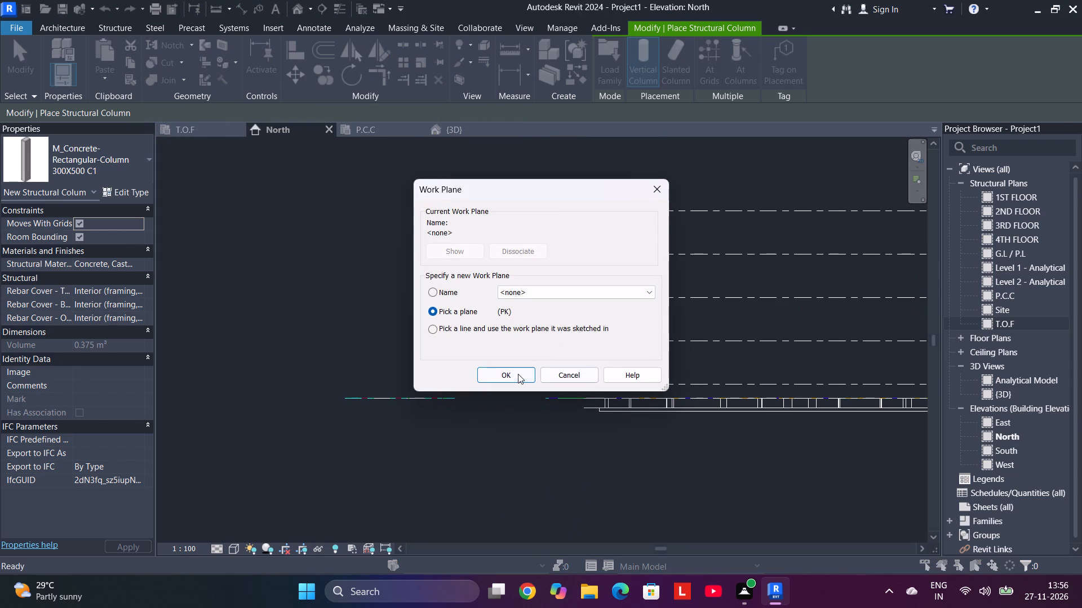
left_click(514, 374)
middle_click_drag(794, 391, 419, 384)
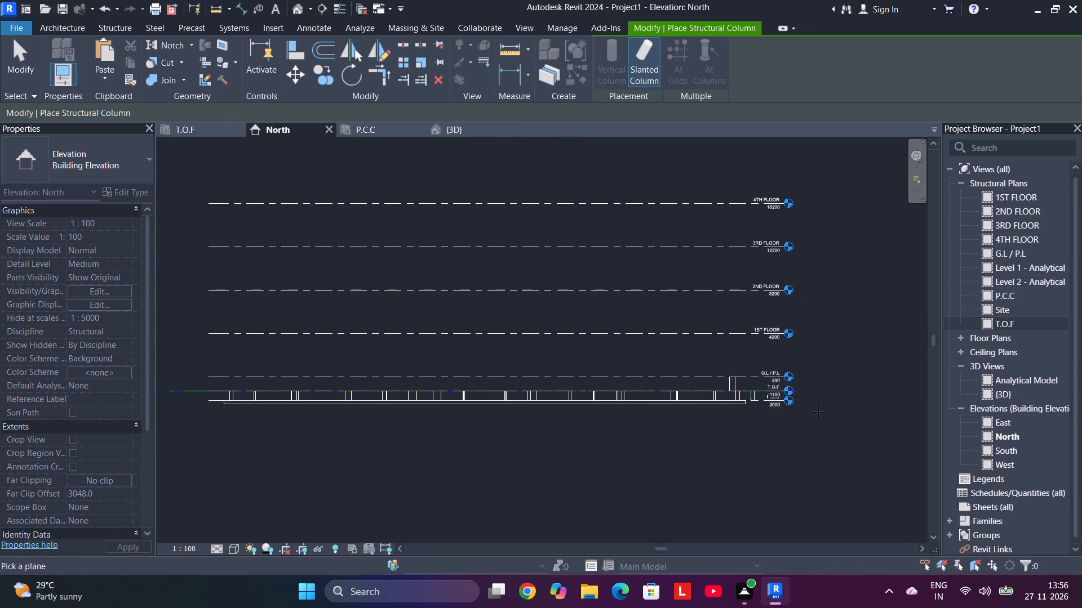
scroll(741, 391, "up", 16)
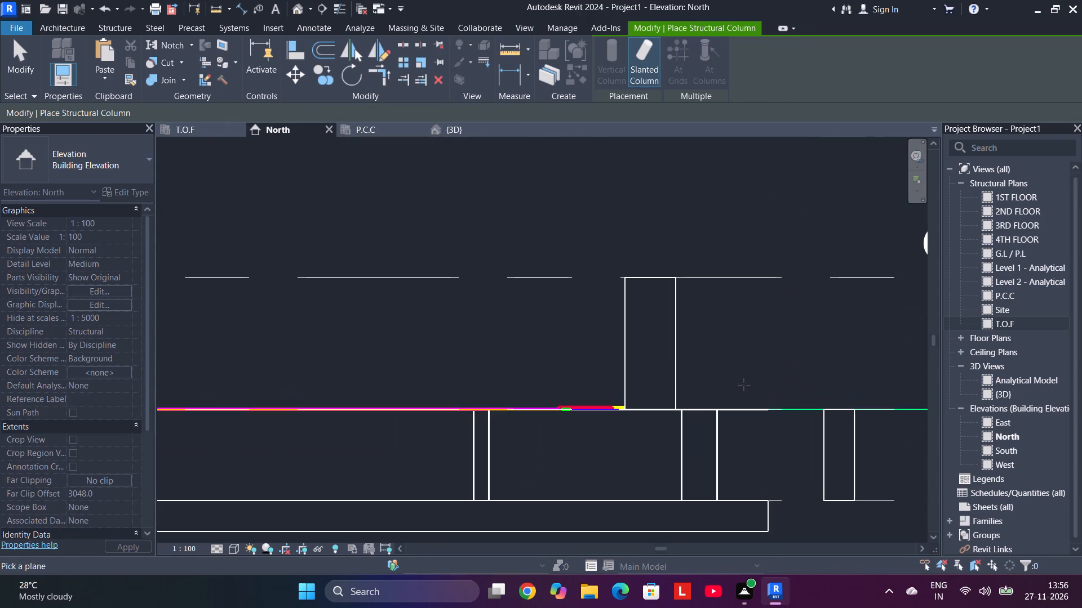
scroll(744, 385, "down", 5)
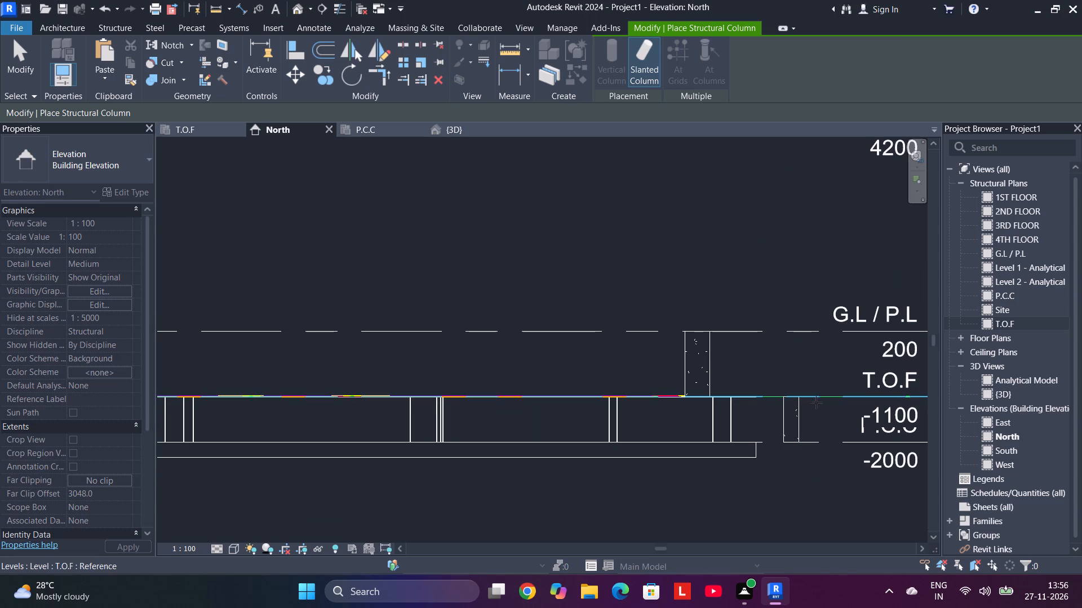
key("Escape")
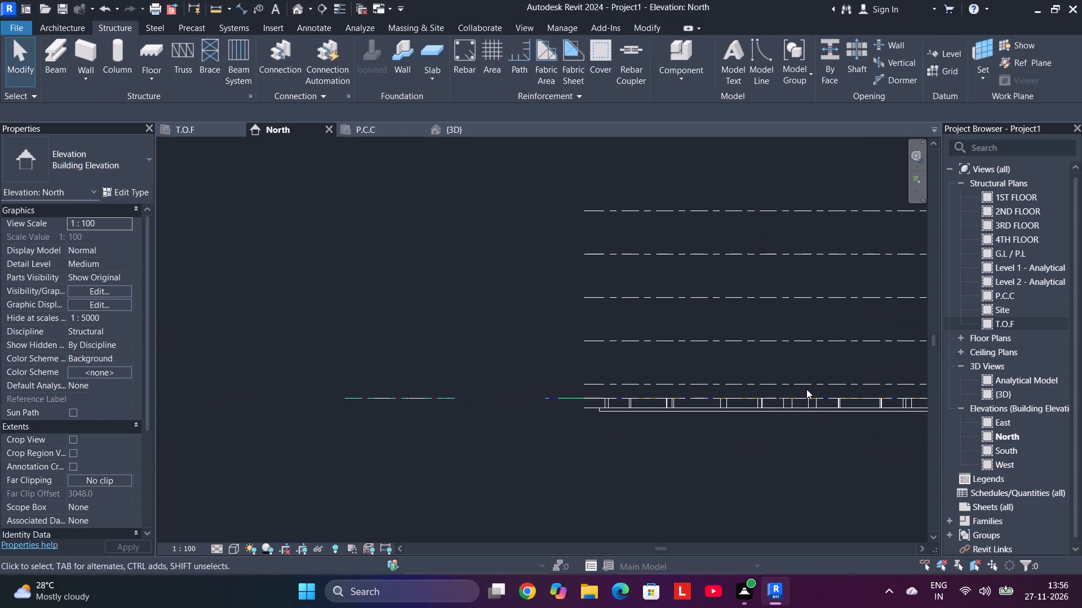
Delete the free-standing 300X500 C1 column between the P.C.C and T.O.F levels in the North elevation.
middle_click_drag(823, 392, 380, 369)
scroll(705, 390, "up", 5)
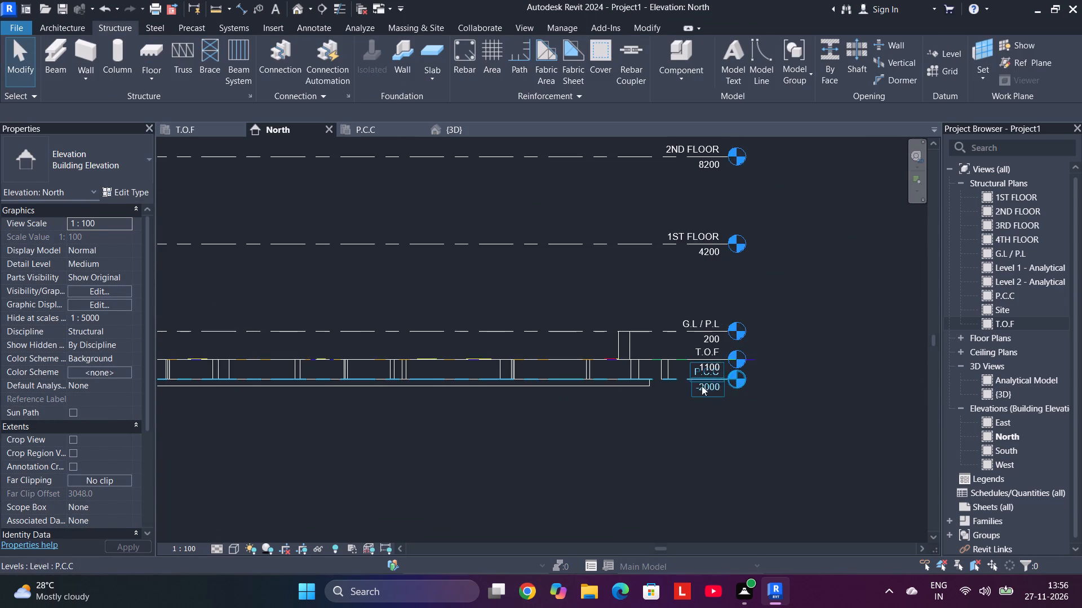
scroll(698, 376, "up", 5)
key("Escape")
key("Escape")
left_click_drag(671, 365, 653, 368)
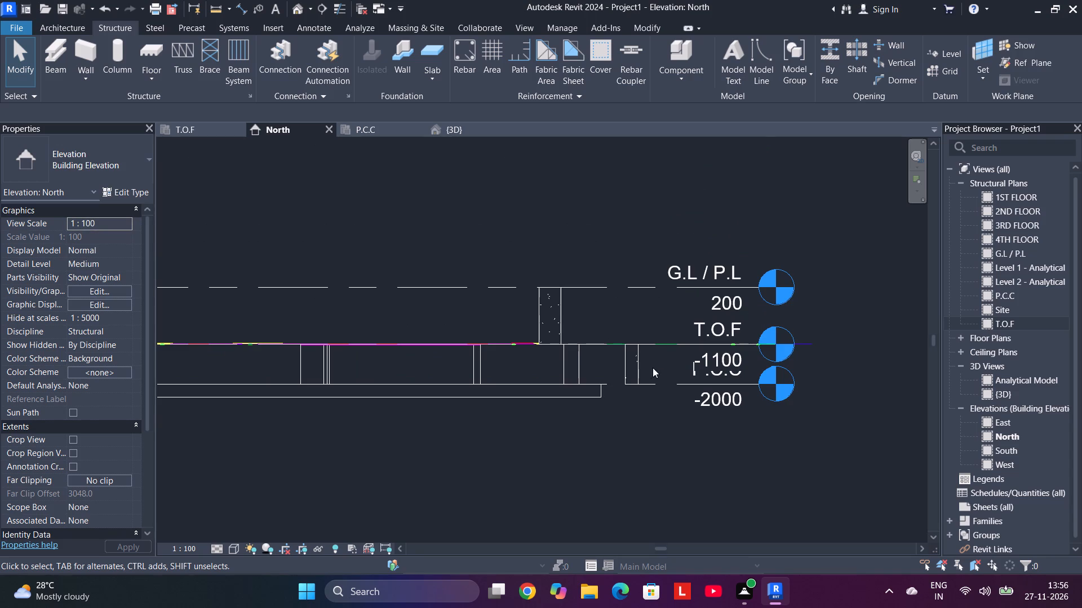
left_click_drag(653, 368, 612, 369)
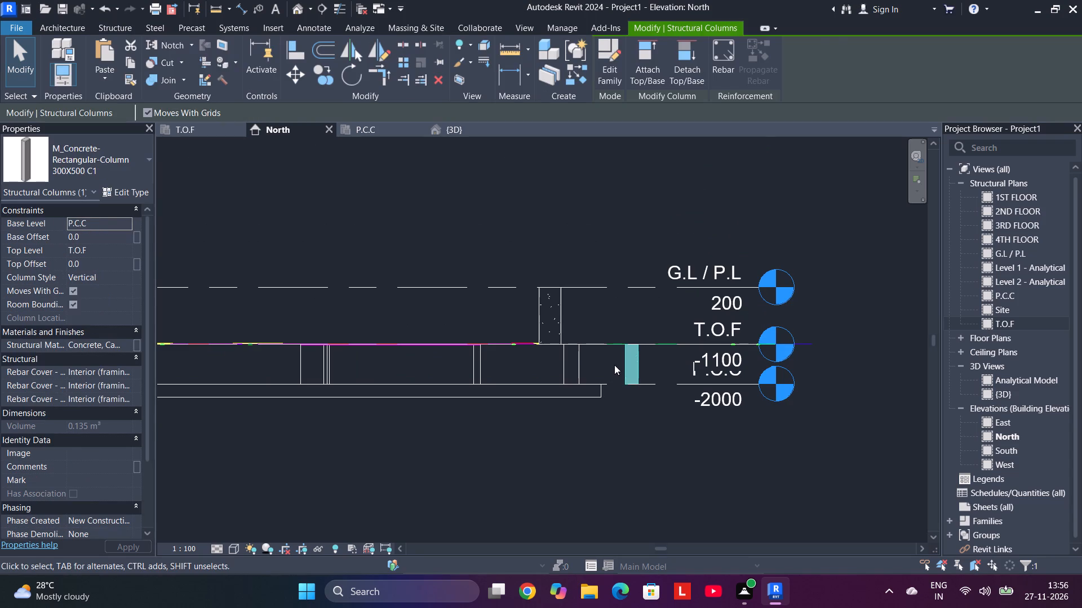
key("Delete")
Check the base and top level constraints of the column standing above T.O.F.
left_click(567, 324)
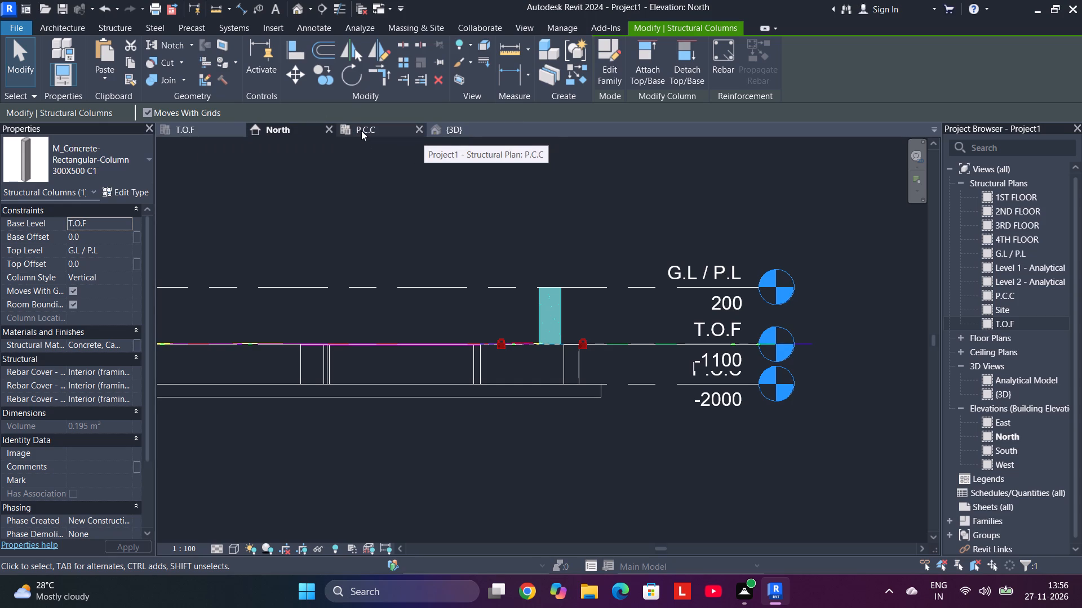
Return to the T.O.F plan and examine the column outlines on the R1, R2 and R5 footings along the grid lines.
left_click(199, 129)
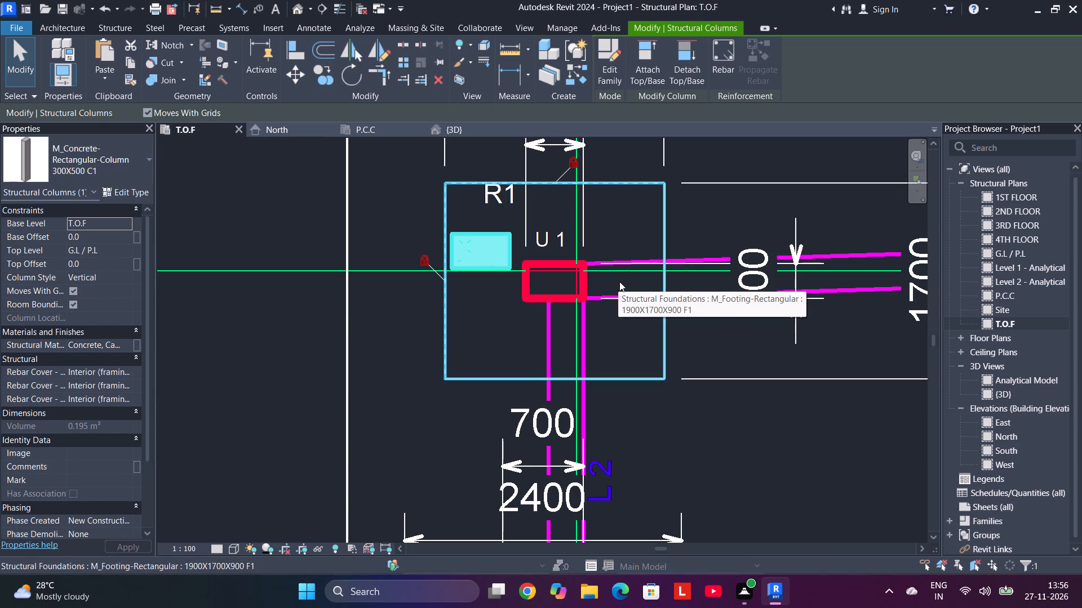
scroll(636, 288, "down", 3)
scroll(713, 343, "down", 1)
left_click(731, 390)
middle_click_drag(761, 441, 679, 341)
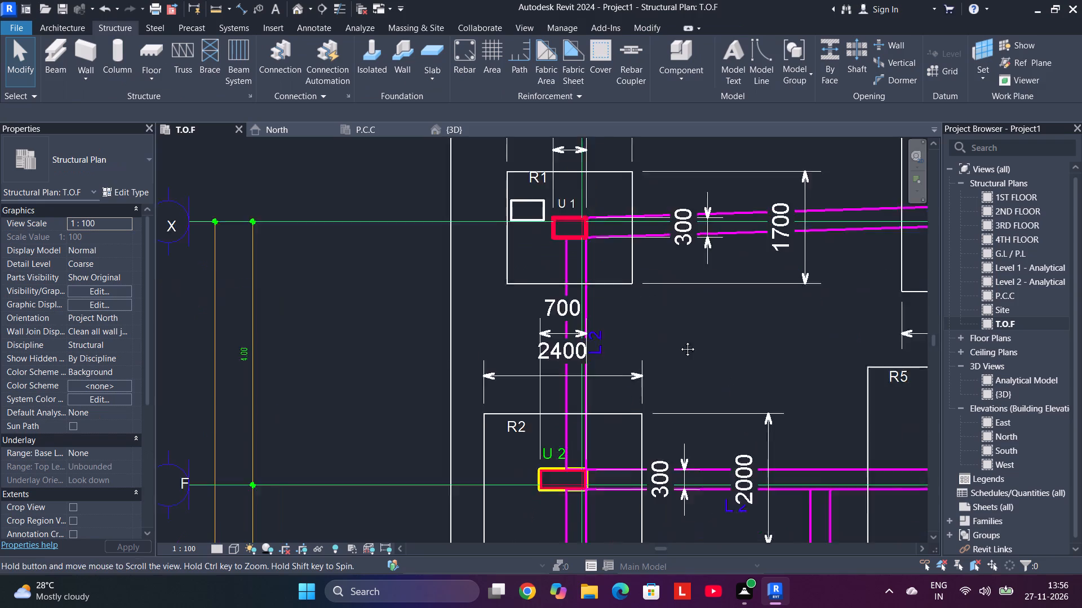
middle_click_drag(679, 341, 608, 287)
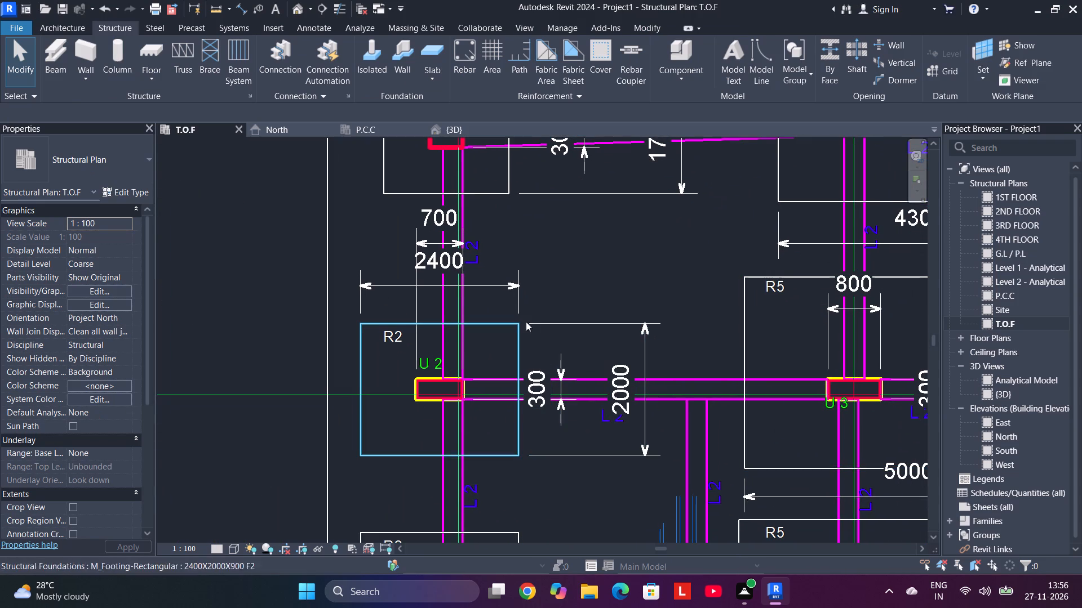
middle_click_drag(627, 306, 636, 361)
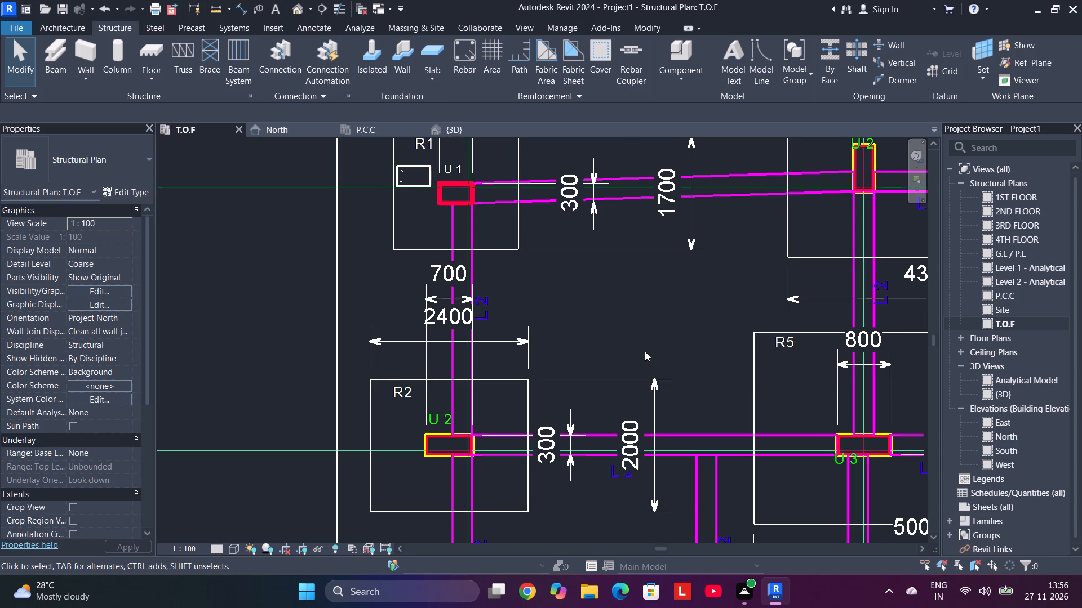
scroll(645, 351, "down", 3)
middle_click_drag(644, 350, 697, 177)
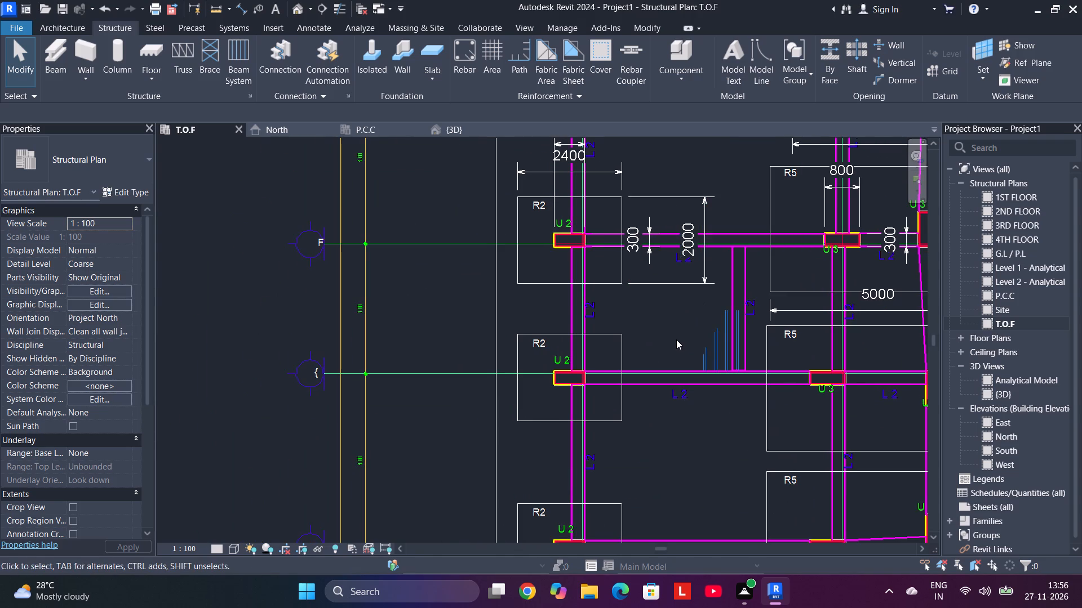
middle_click_drag(676, 340, 678, 212)
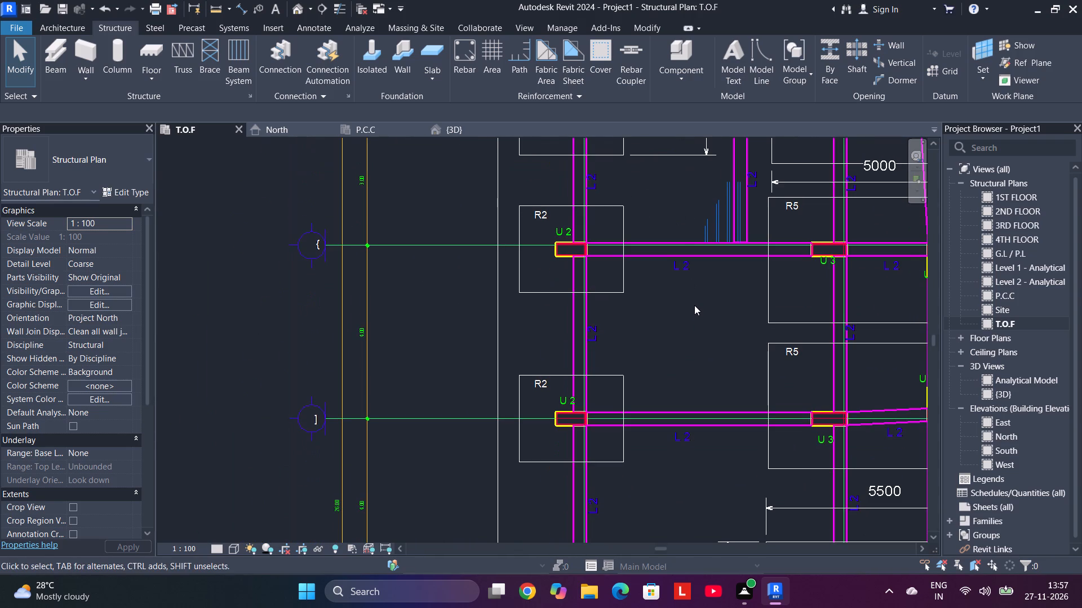
scroll(694, 309, "down", 2)
middle_click_drag(694, 307, 682, 390)
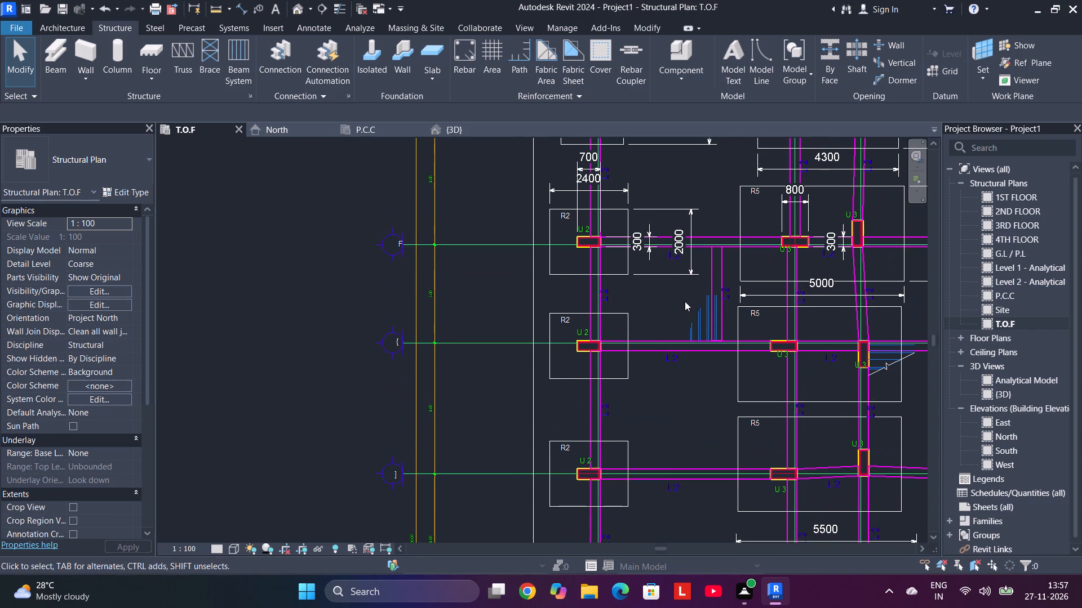
middle_click_drag(684, 302, 672, 364)
scroll(525, 282, "up", 3)
scroll(562, 299, "down", 4)
scroll(562, 299, "up", 3)
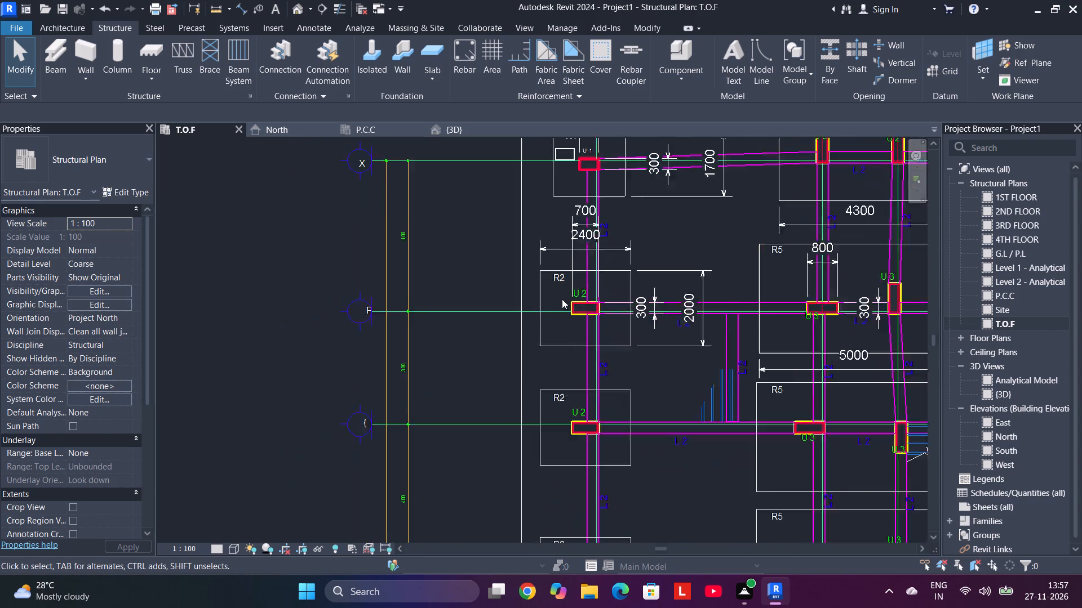
scroll(562, 299, "up", 2)
scroll(562, 299, "down", 5)
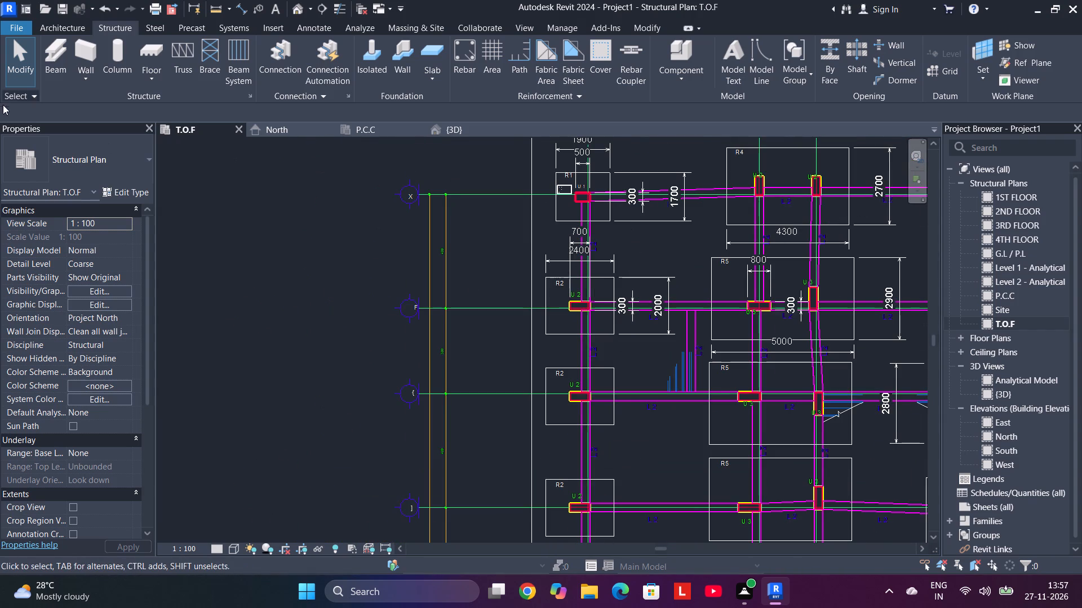
Place two vertical 300X500 C1 columns up to G.L / P.L near grid P: one outside the slab edge, one rotated horizontally in R1 at grid 10.
left_click(114, 66)
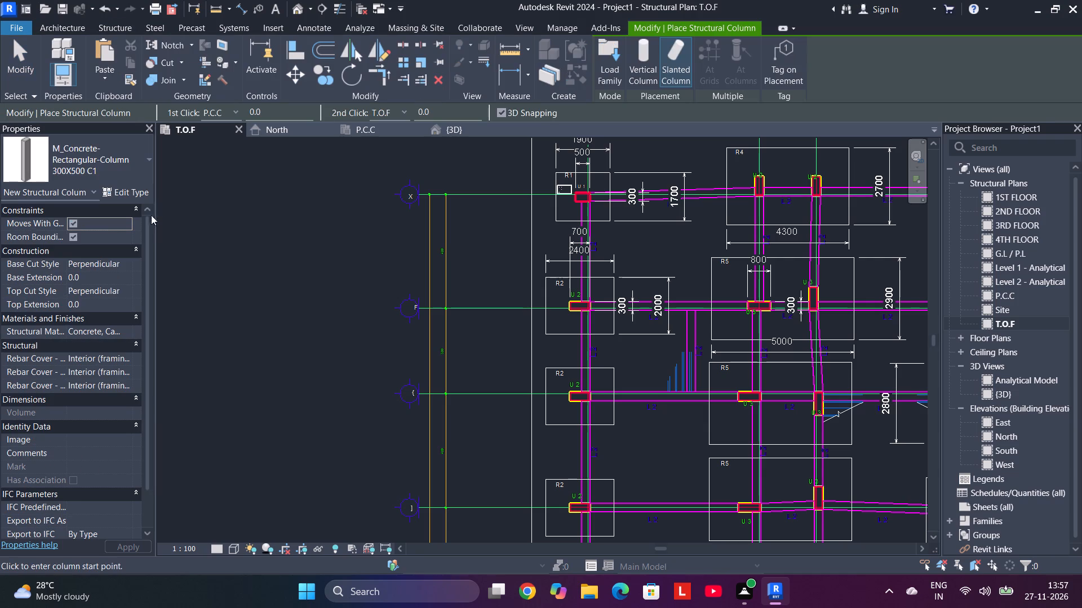
scroll(490, 311, "up", 5)
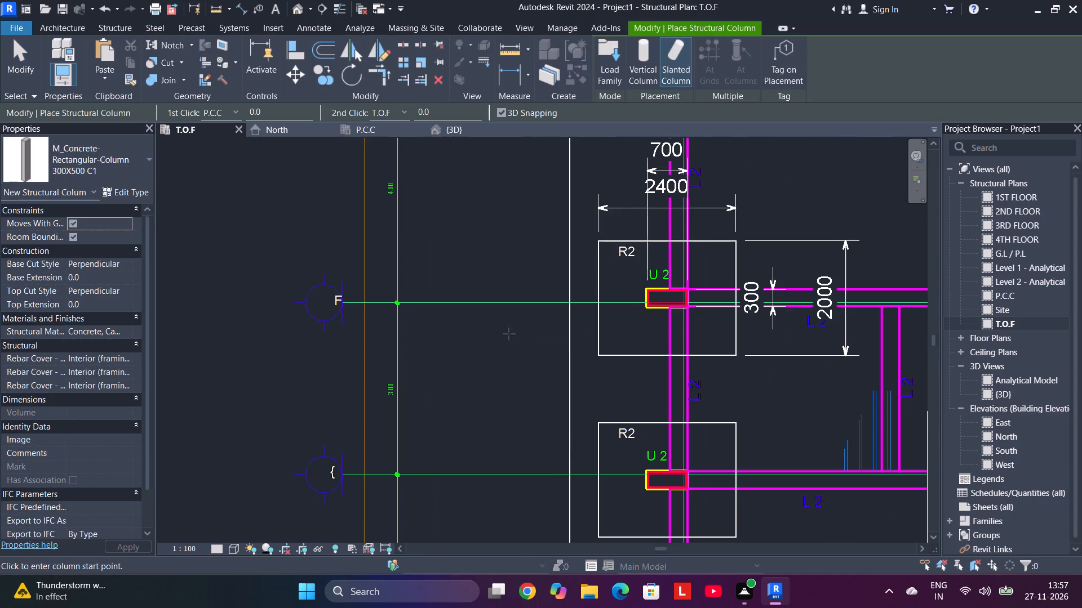
left_click(508, 357)
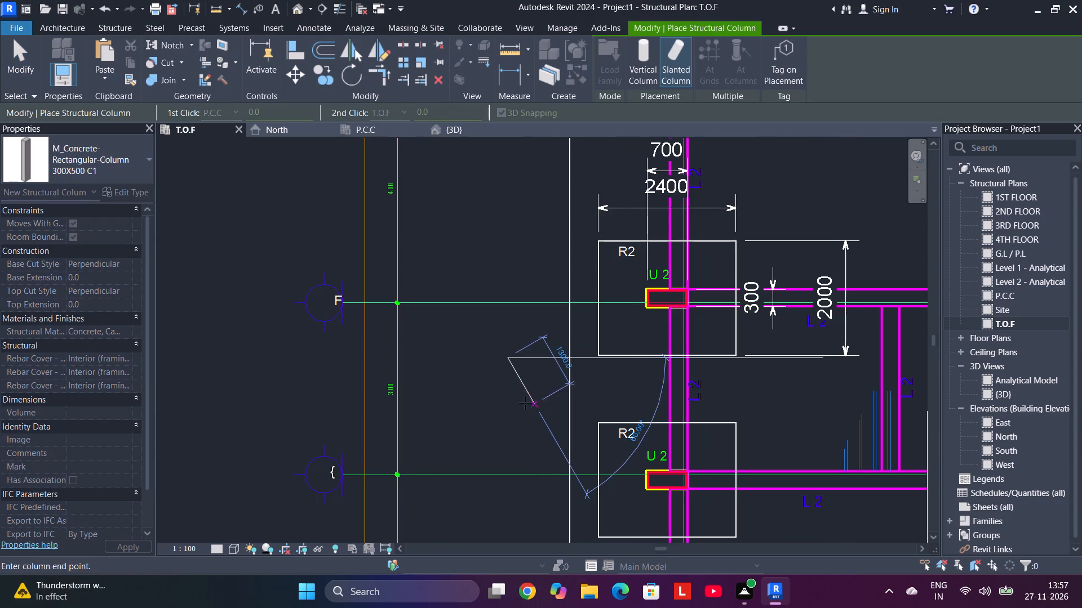
left_click(649, 70)
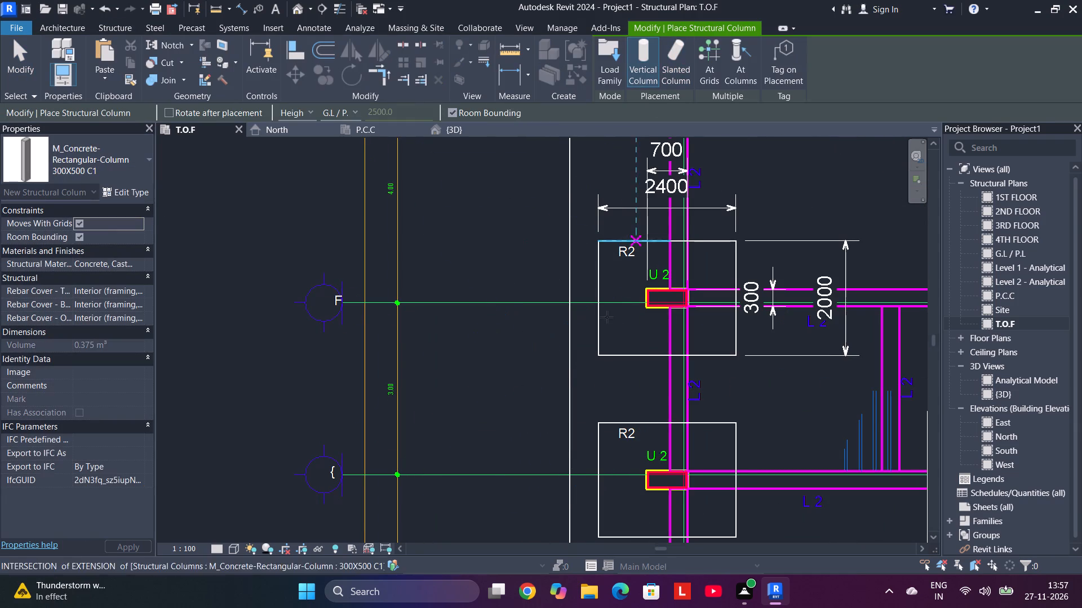
scroll(486, 347, "down", 5)
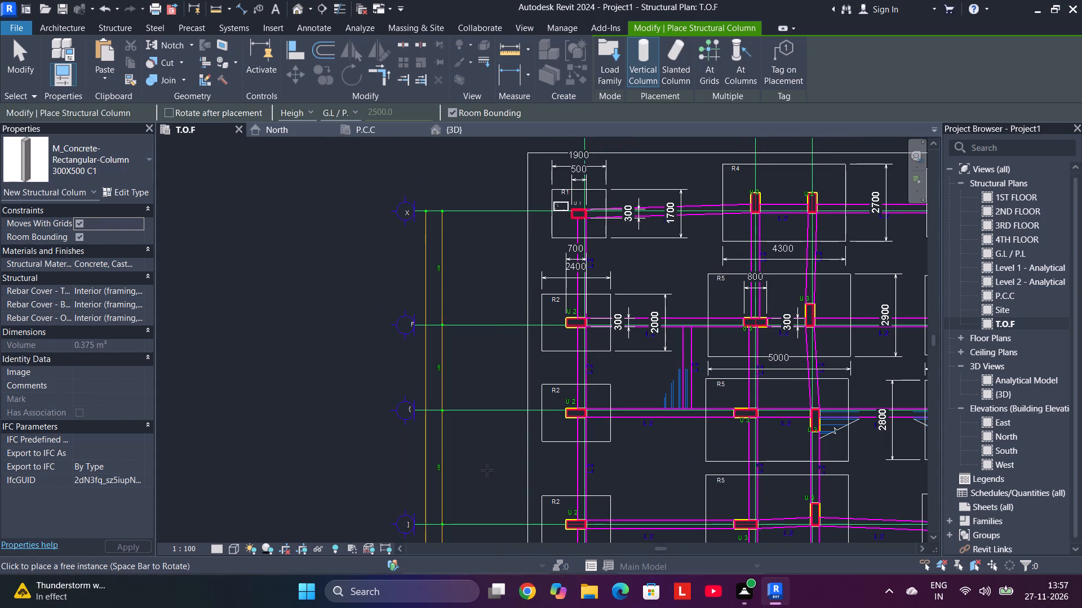
middle_click_drag(485, 475, 463, 172)
middle_click_drag(438, 393, 442, 261)
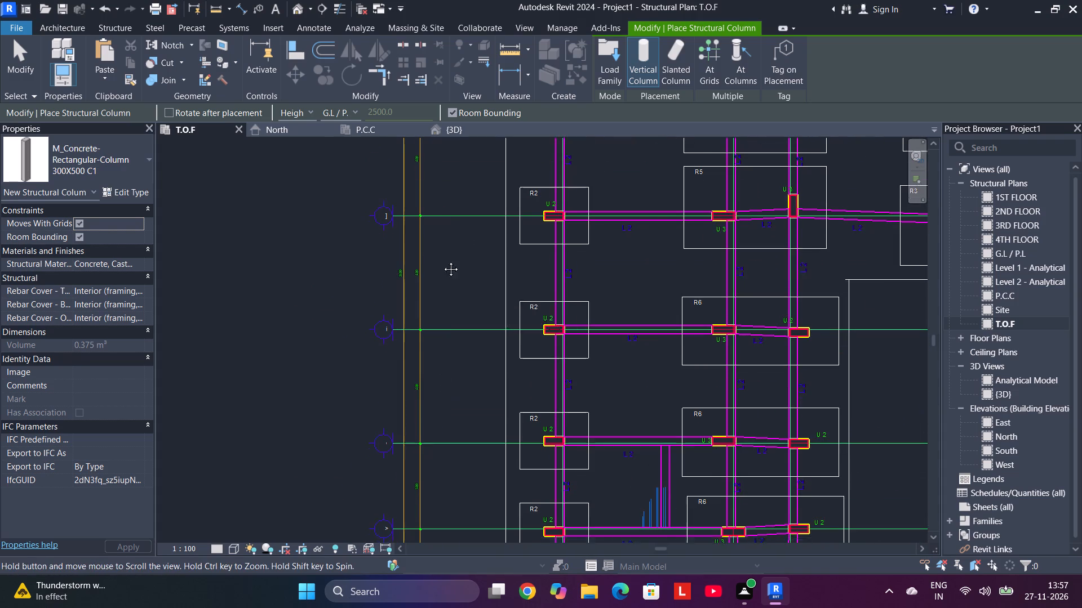
middle_click_drag(442, 261, 442, 202)
scroll(494, 503, "up", 3)
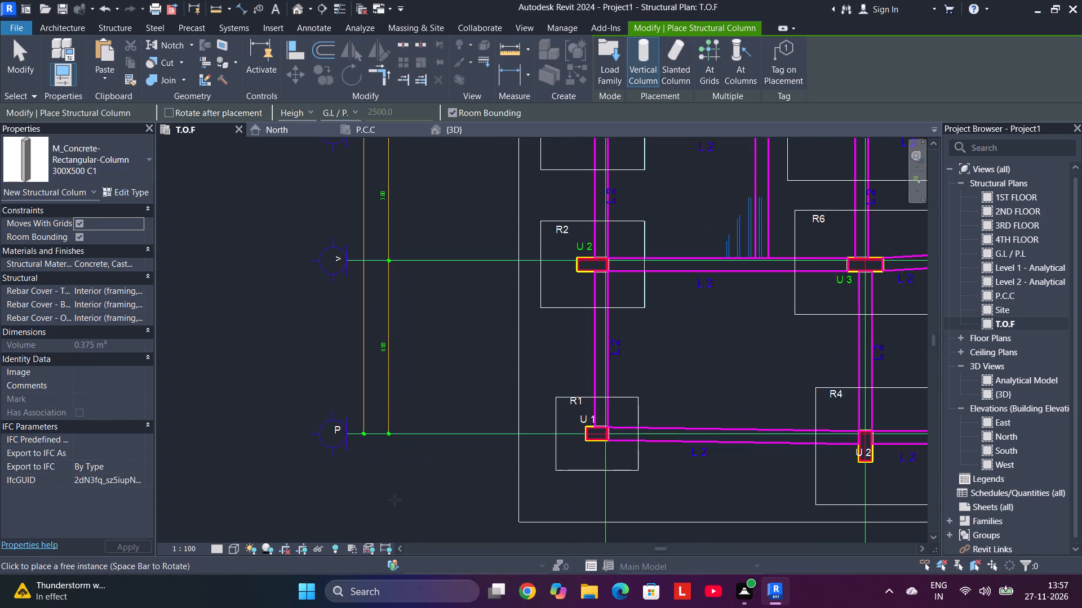
left_click(489, 462)
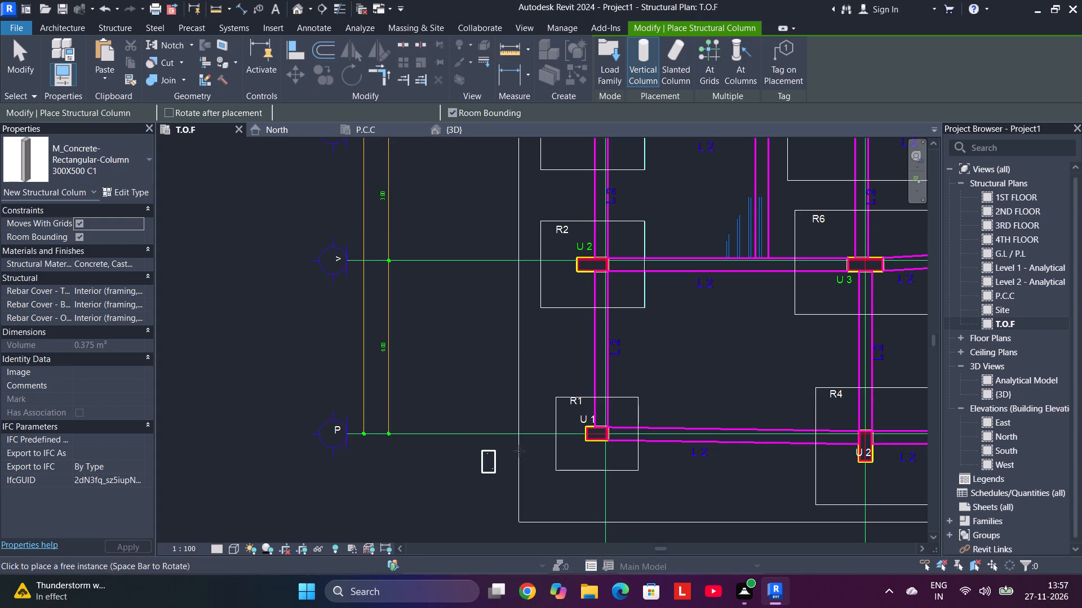
key("space")
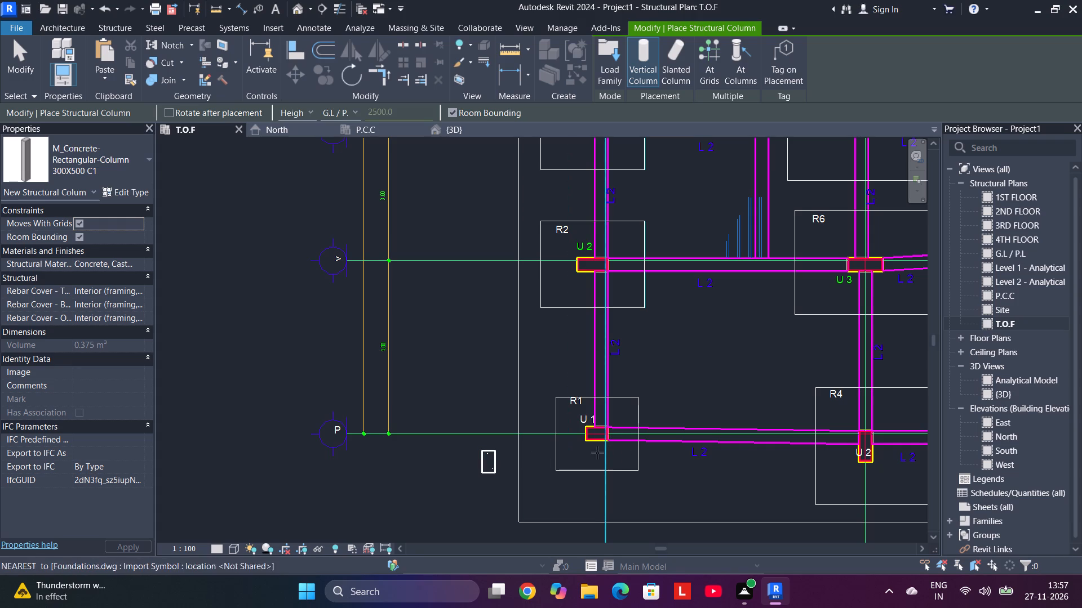
left_click(579, 454)
Place a horizontal 300X500 C1 column beside the U 1 outline in the R1 footing at grids X and 1.
scroll(797, 440, "down", 4)
middle_click_drag(792, 439, 514, 417)
middle_click_drag(703, 399, 634, 607)
middle_click_drag(587, 298, 610, 472)
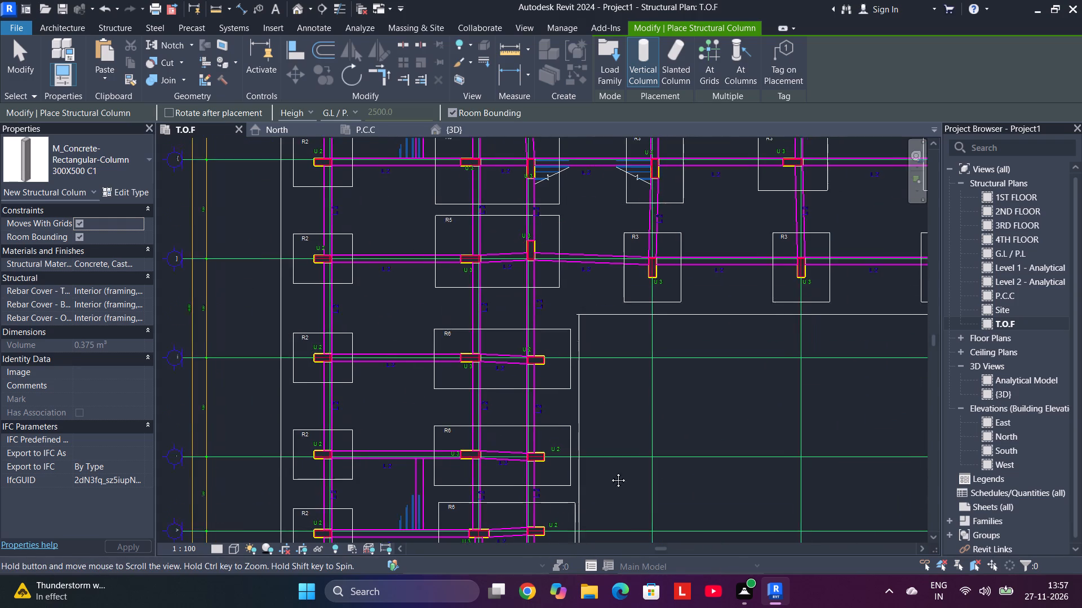
middle_click_drag(610, 472, 466, 500)
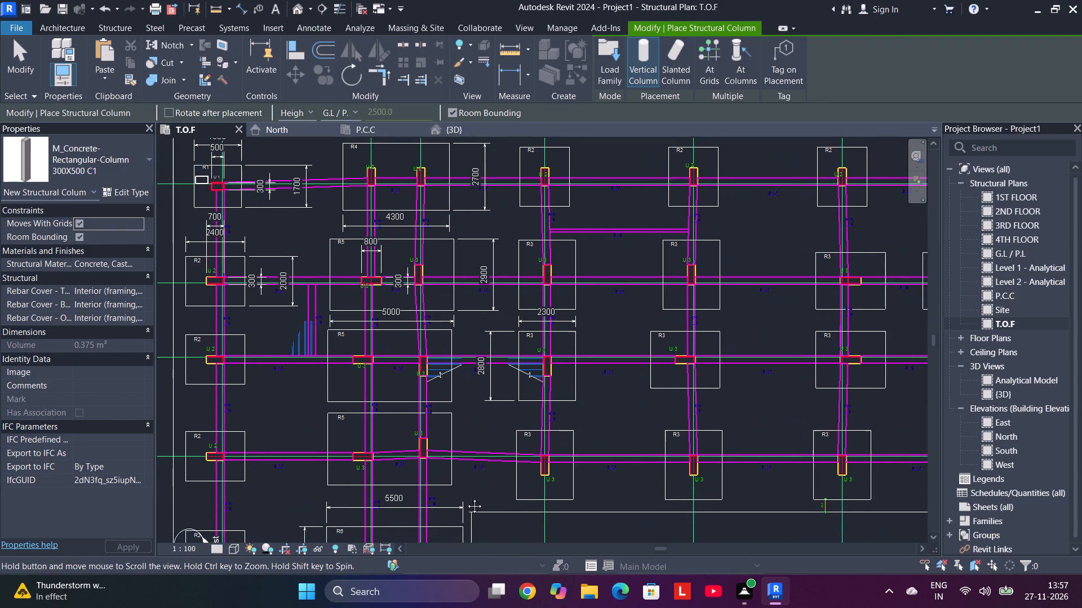
middle_click_drag(781, 404, 484, 471)
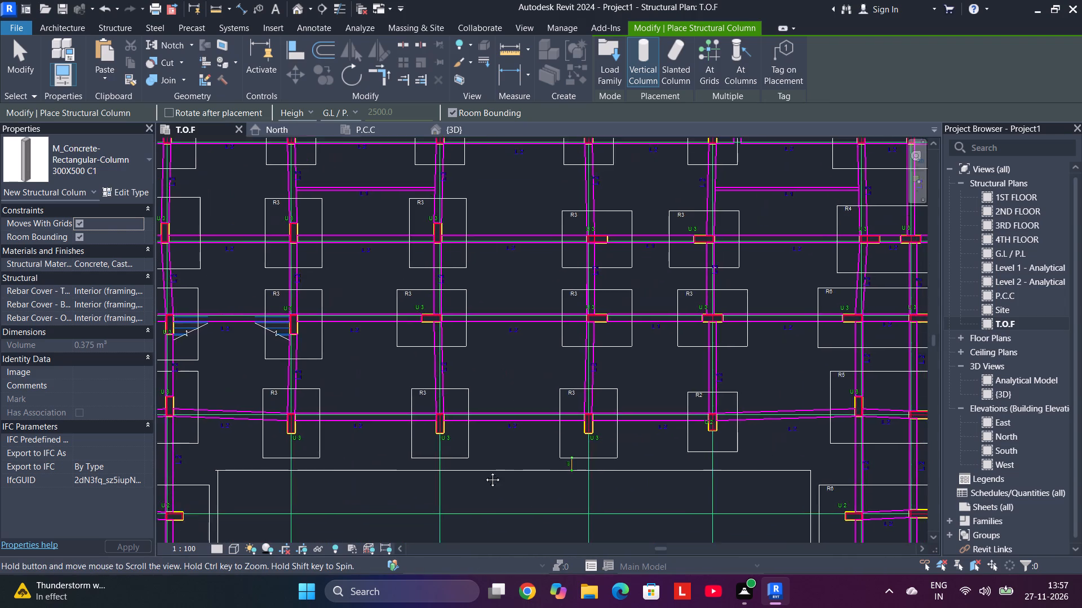
middle_click_drag(484, 471, 372, 411)
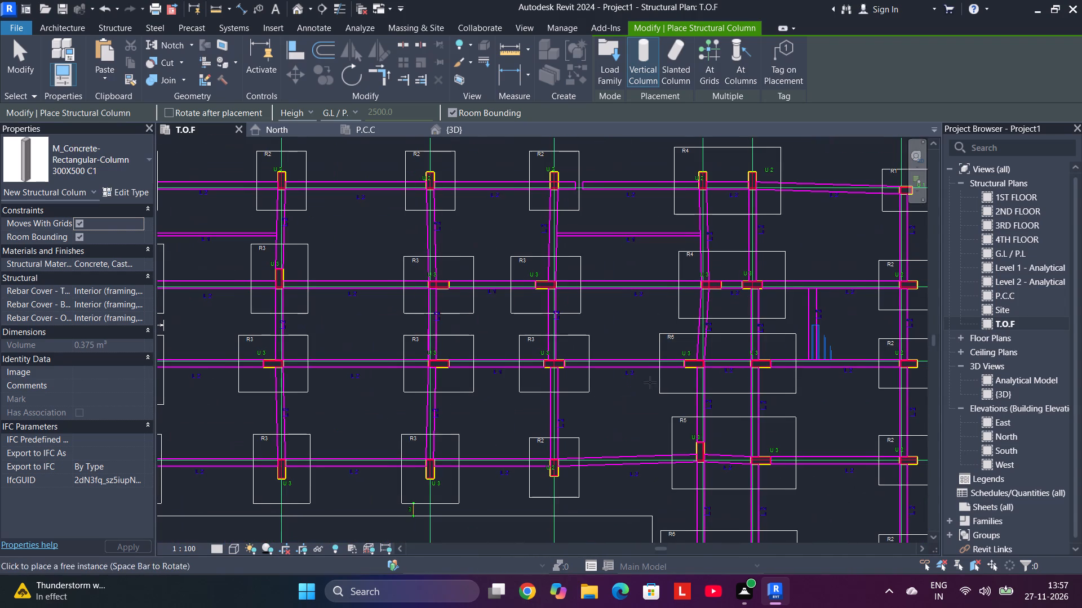
middle_click_drag(848, 322, 599, 370)
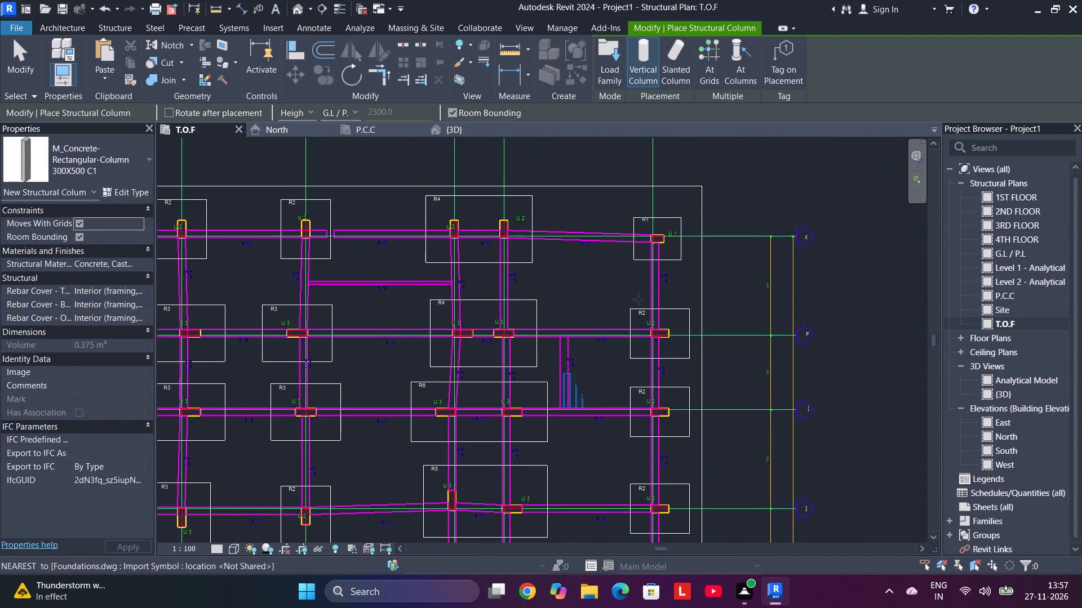
scroll(679, 216, "up", 10)
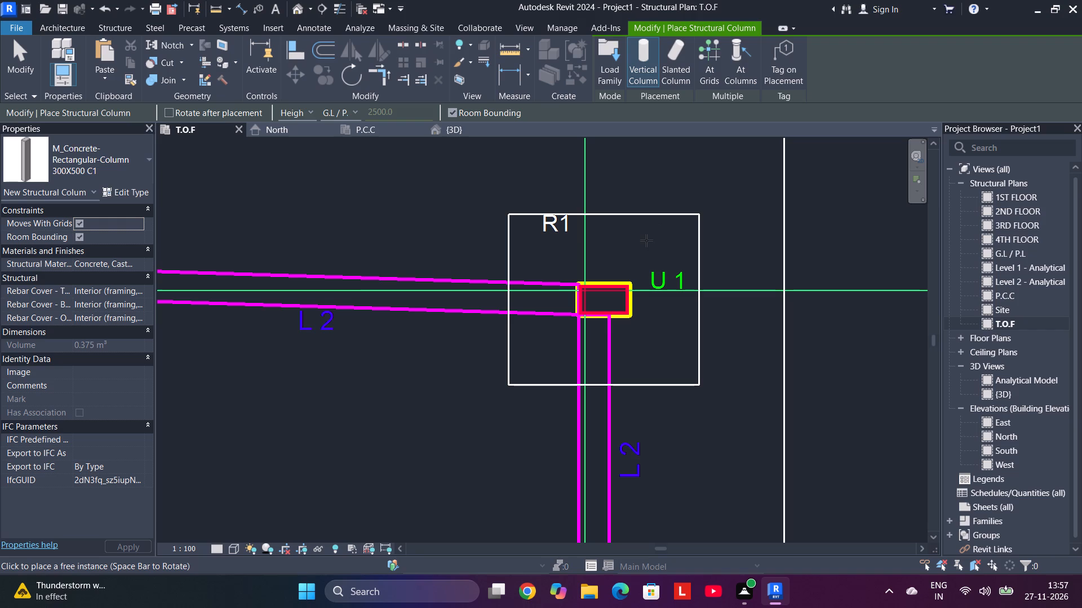
left_click(647, 245)
Place a horizontal 300X500 C1 column beside the U 1 outline in the R1 footing at grids P and 1.
scroll(653, 246, "down", 10)
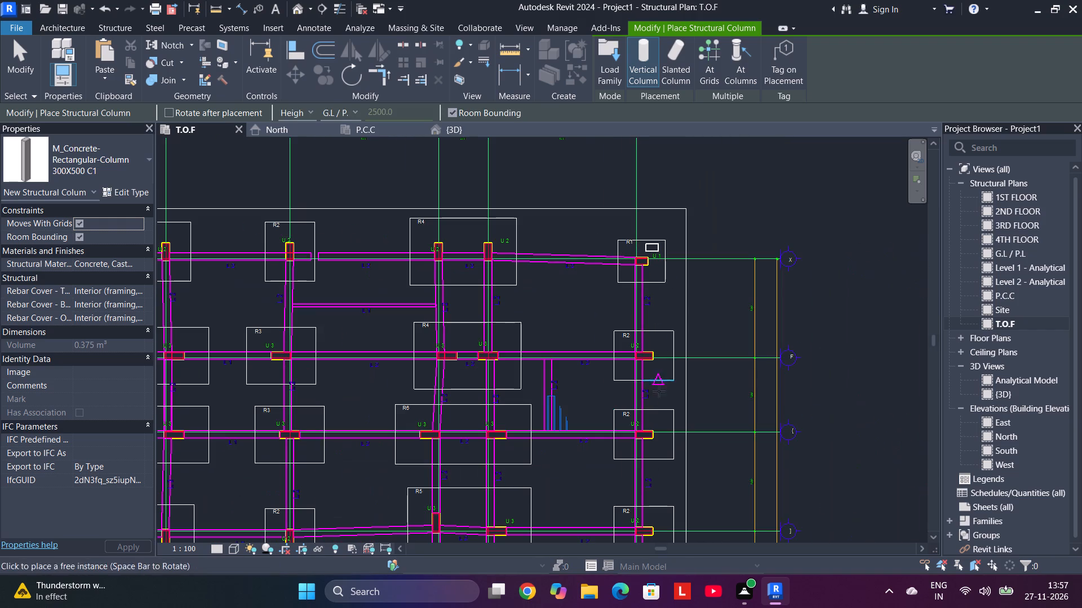
middle_click_drag(657, 431, 619, 109)
middle_click_drag(646, 419, 695, 175)
scroll(669, 301, "down", 1)
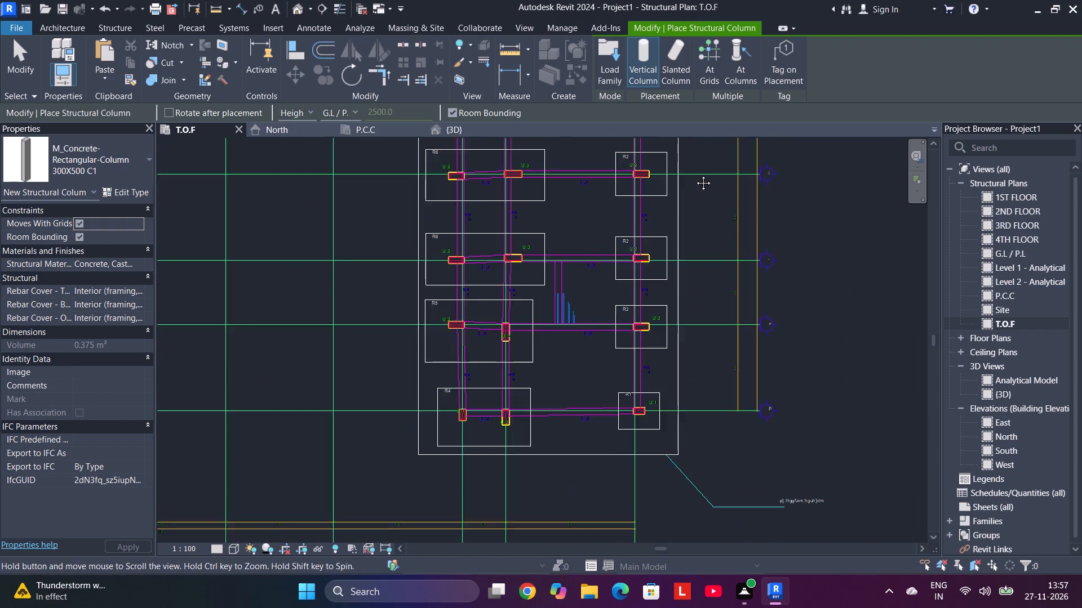
middle_click_drag(695, 175, 695, 173)
scroll(669, 365, "up", 6)
scroll(651, 265, "up", 5)
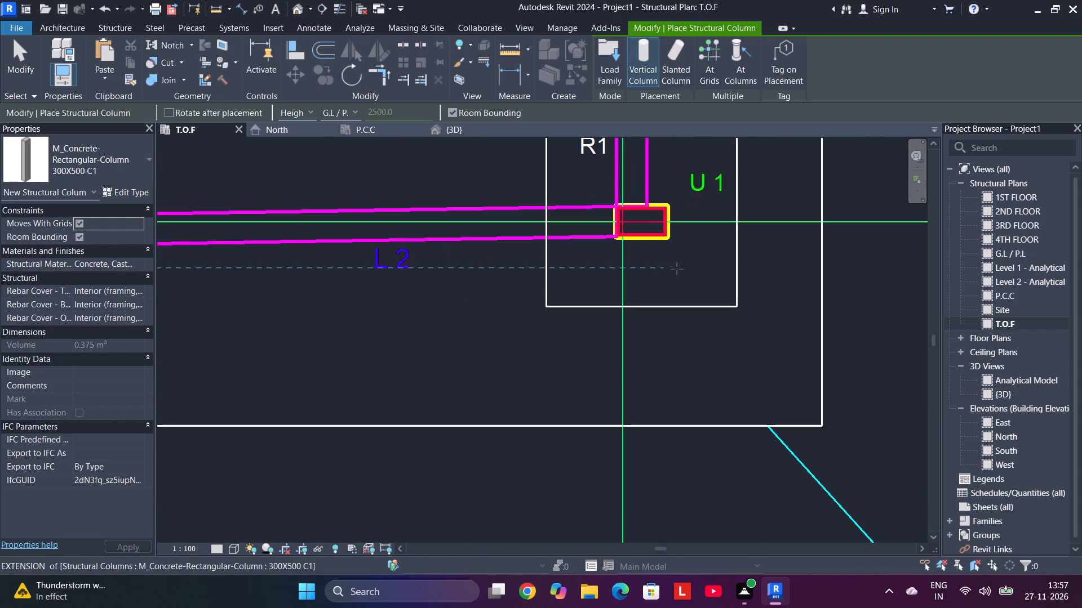
left_click(677, 268)
Place a 300X500 C1 column, rotated to stand lengthwise, beside the U 1 outline in the R4 footing at grids P and 3.
scroll(682, 262, "down", 9)
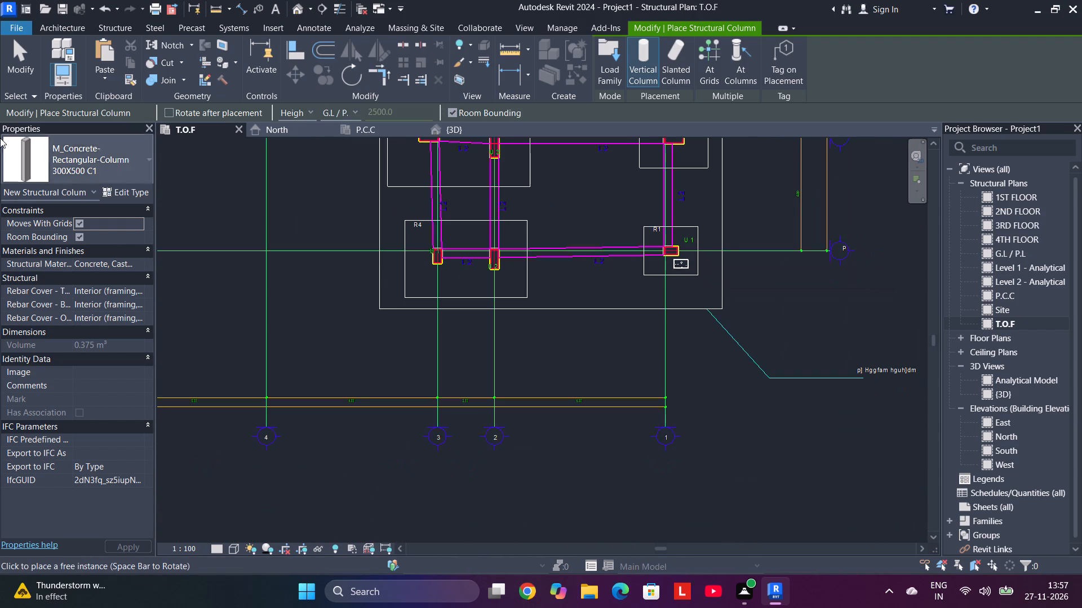
left_click(77, 152)
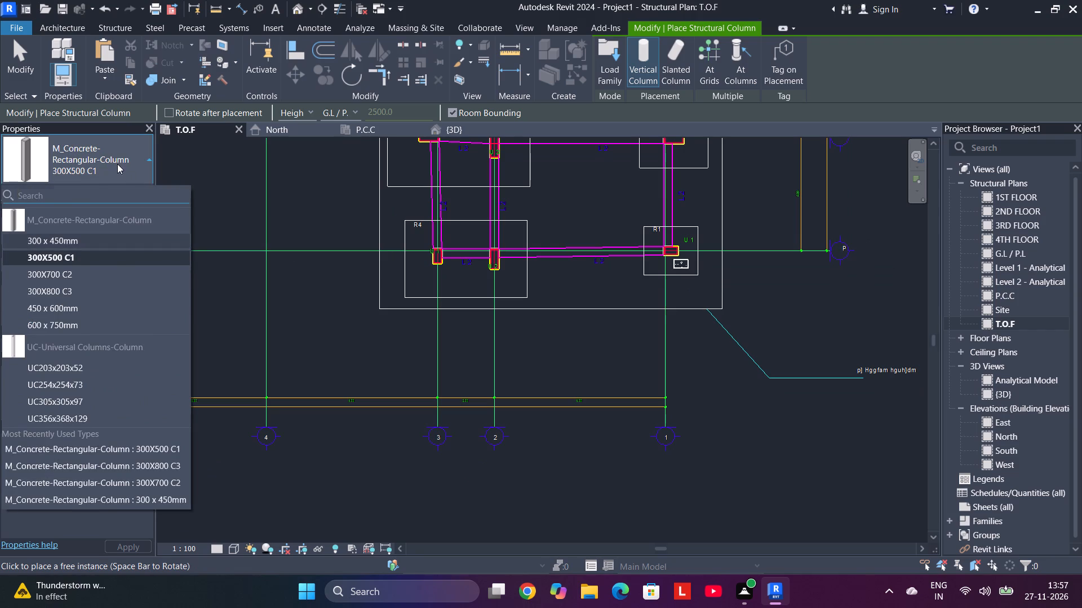
left_click(117, 164)
scroll(432, 275, "up", 9)
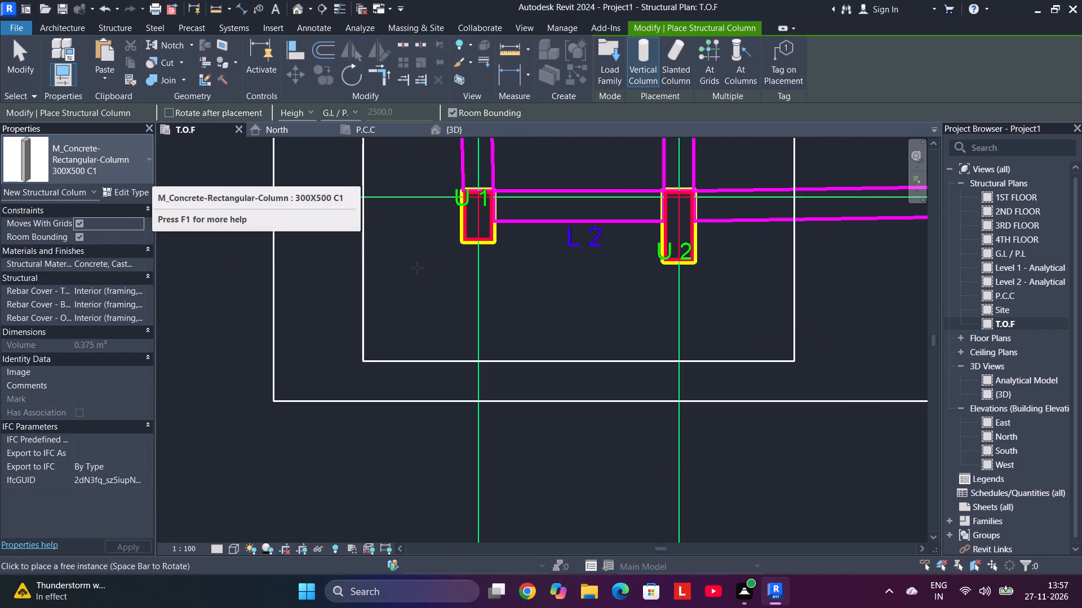
key("space")
left_click(429, 273)
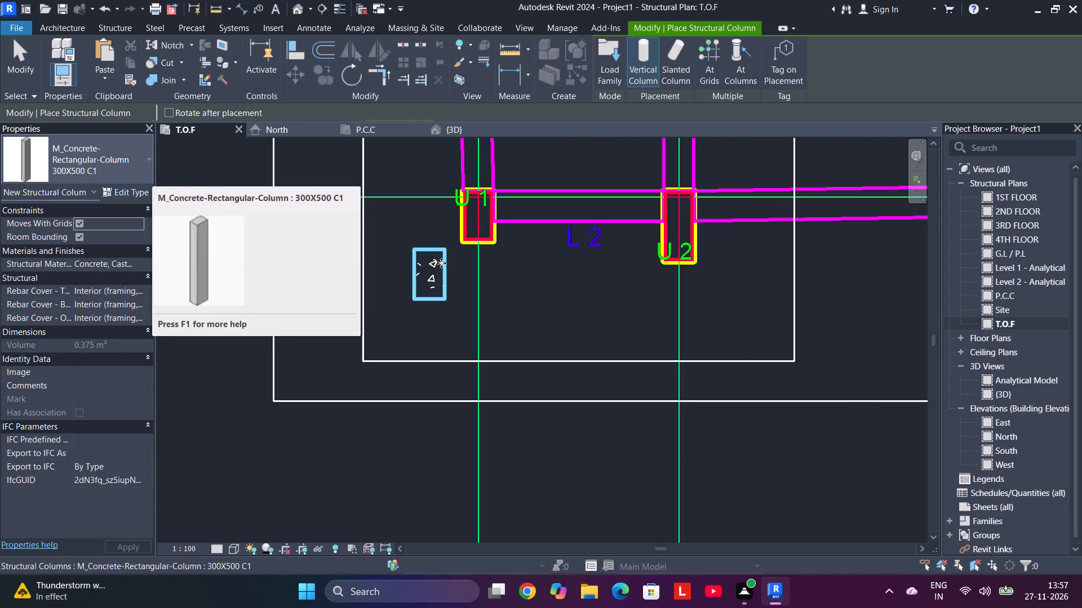
Place a lengthwise 300X500 C1 column beside the U 1 outline in the R4 footing at grids P and 8.
scroll(443, 270, "down", 10)
middle_click_drag(447, 267, 954, 329)
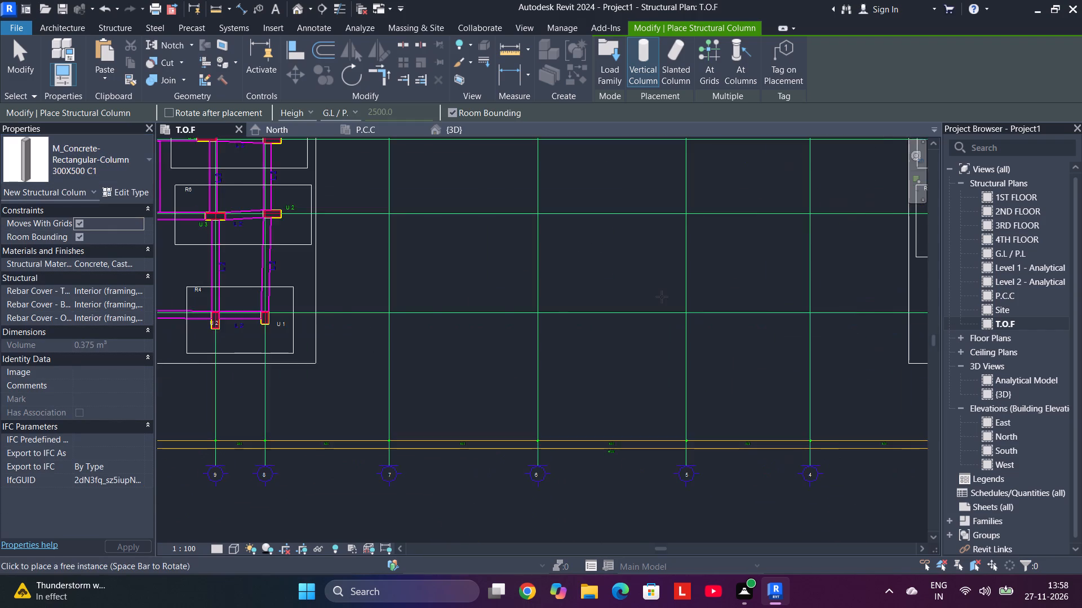
scroll(662, 297, "down", 1)
middle_click_drag(659, 298, 819, 305)
scroll(496, 360, "up", 4)
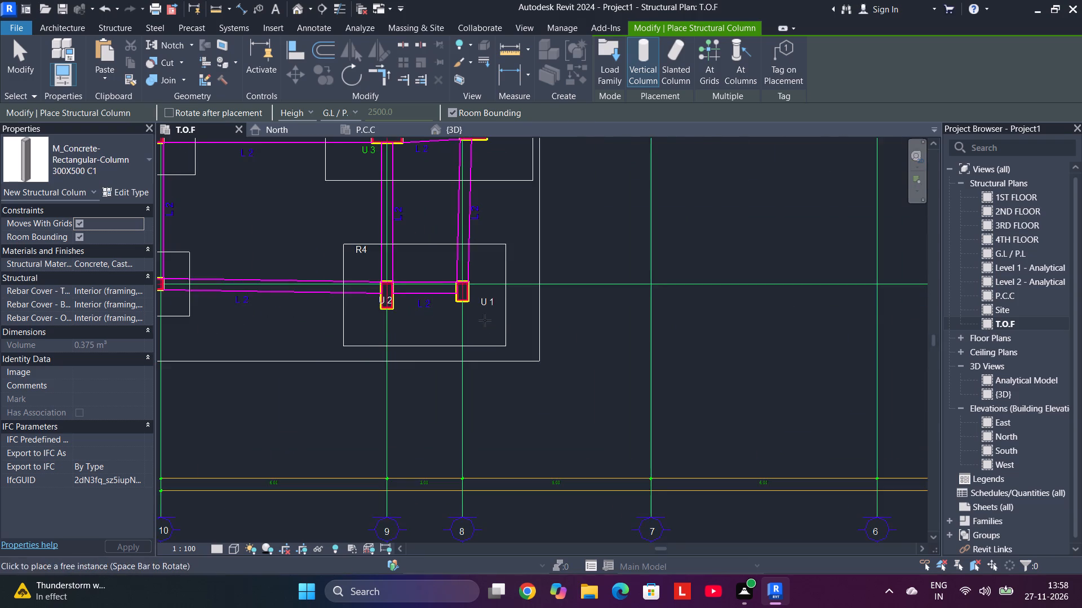
scroll(485, 314, "up", 5)
left_click(469, 319)
scroll(478, 314, "down", 6)
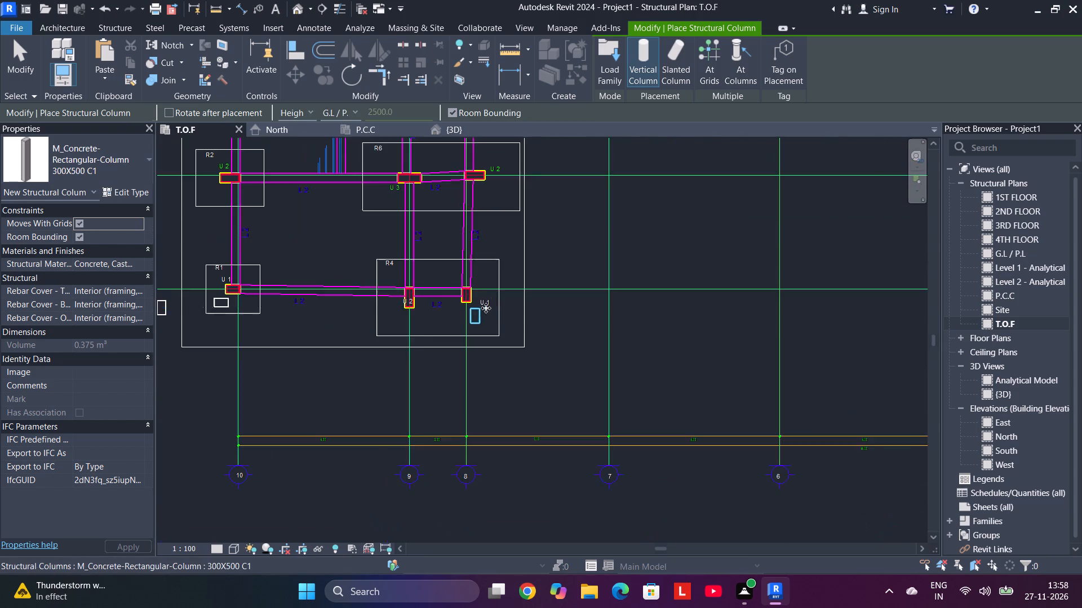
Place three 300X700 C2 columns near the R4 footing on grid X: one outside the slab edge and one beside each U 2 outline.
scroll(505, 292, "down", 5)
middle_click_drag(544, 252, 574, 515)
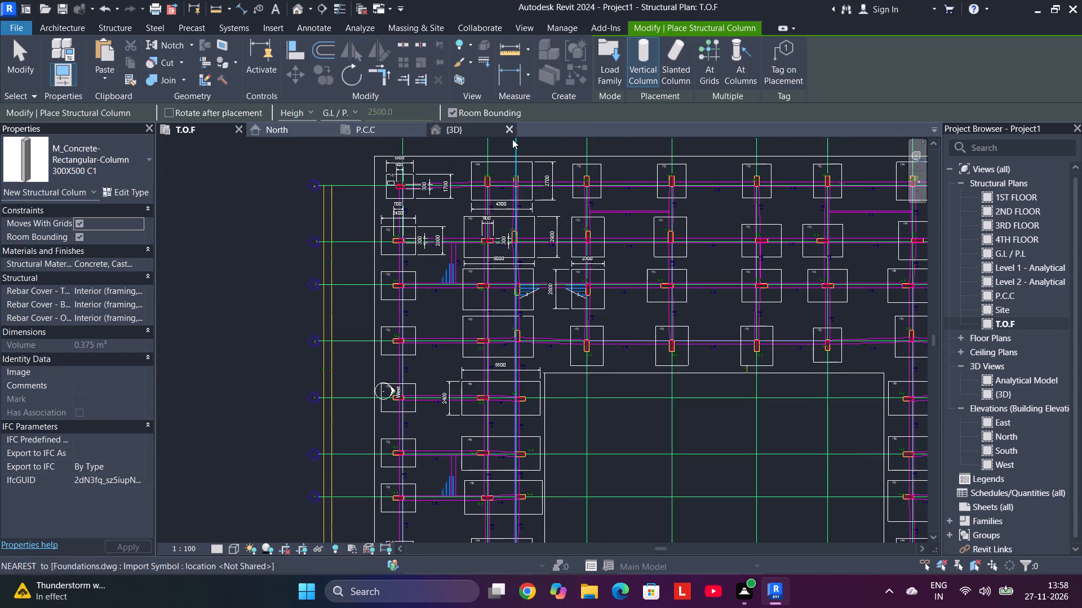
left_click(91, 166)
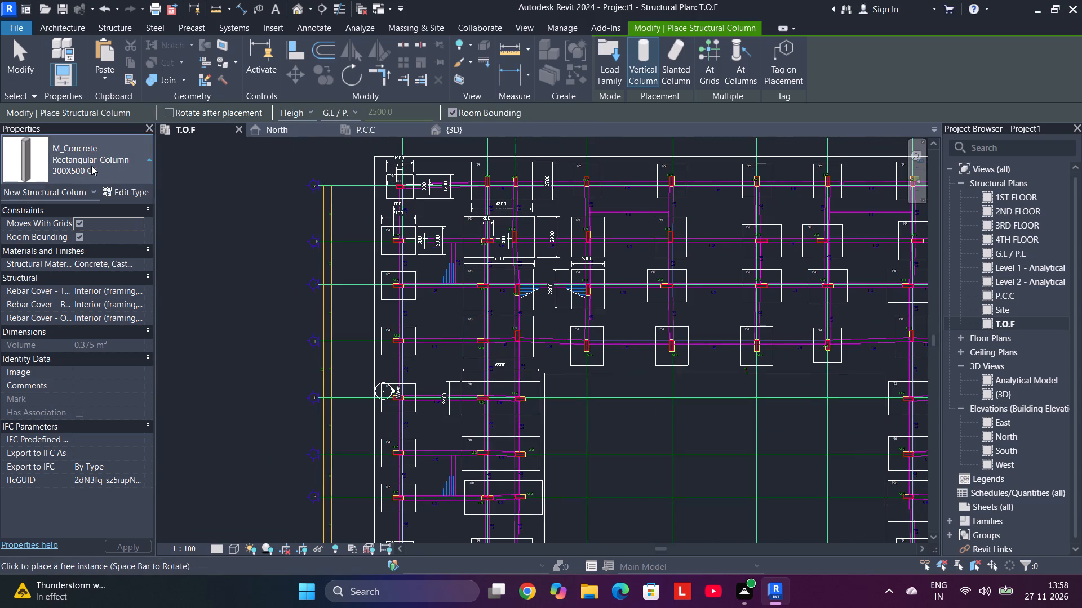
left_click(119, 270)
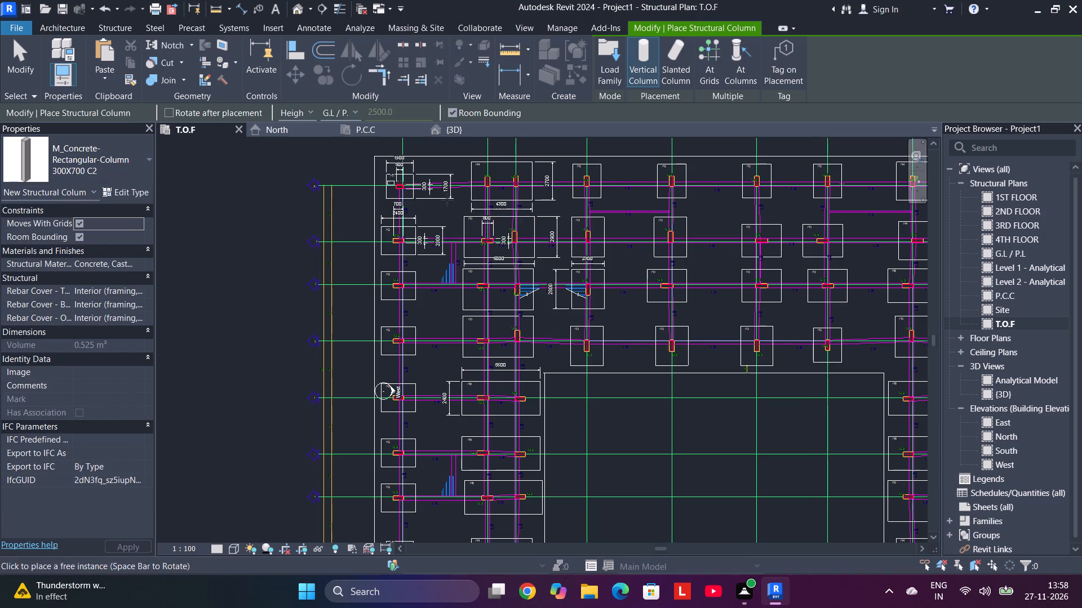
scroll(480, 190, "up", 8)
middle_click_drag(515, 194, 517, 207)
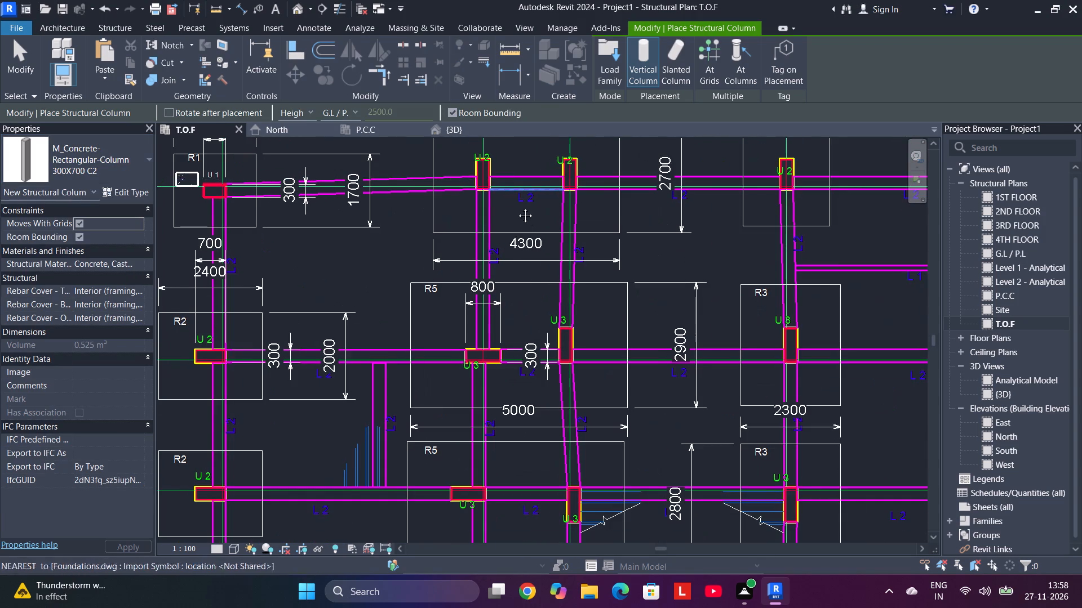
middle_click_drag(517, 207, 532, 278)
middle_click_drag(459, 202, 473, 254)
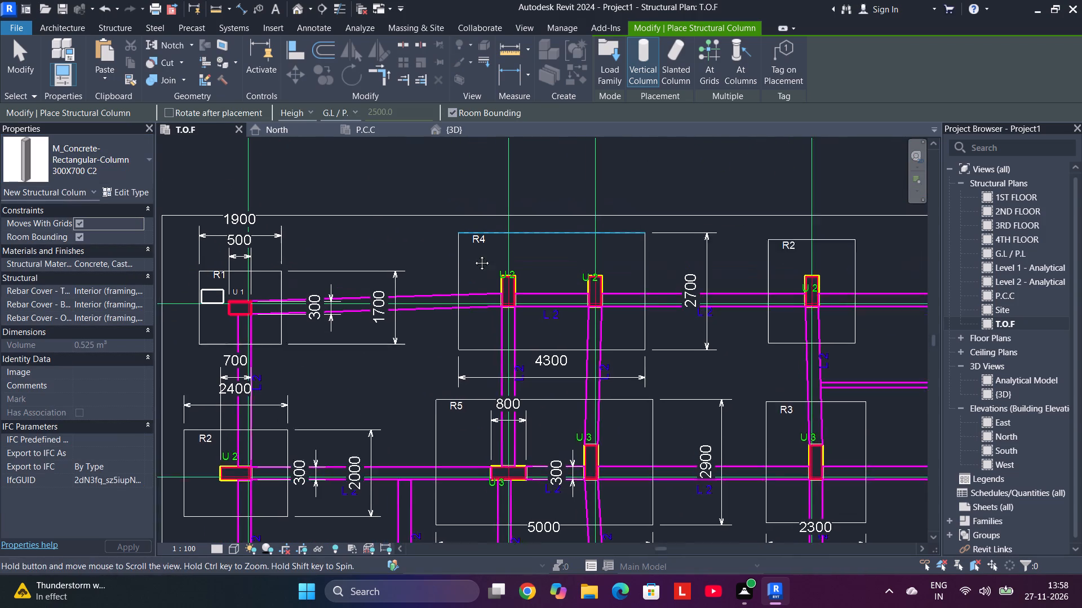
middle_click_drag(473, 254, 474, 254)
left_click(445, 180)
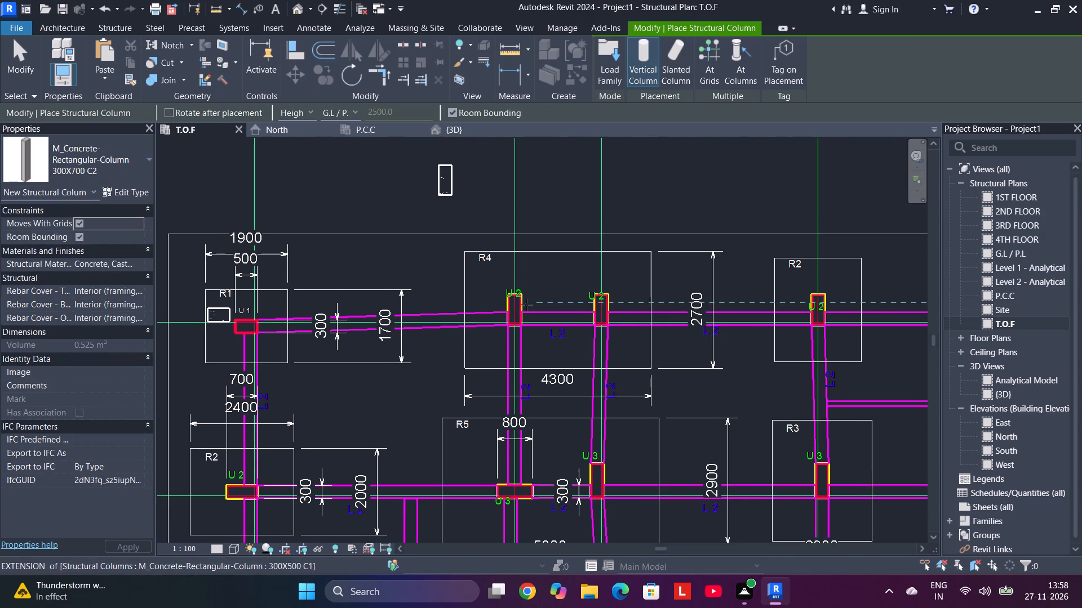
left_click(484, 280)
left_click(622, 277)
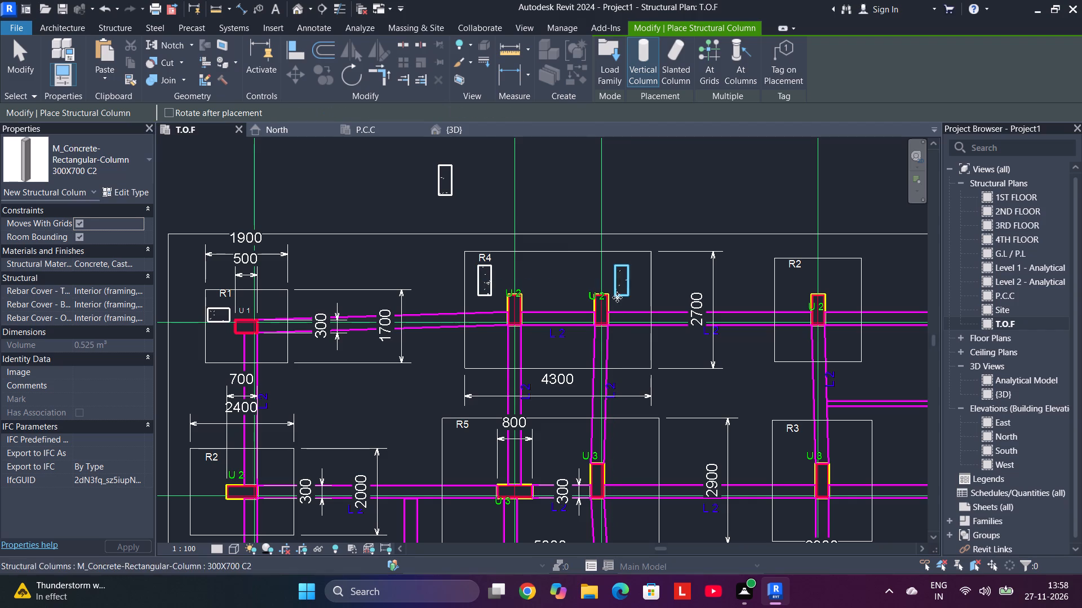
Place two horizontal 300X700 C2 columns beside the U 2 outlines in the second and third R2 footings down grid 1.
middle_click_drag(571, 390, 617, 262)
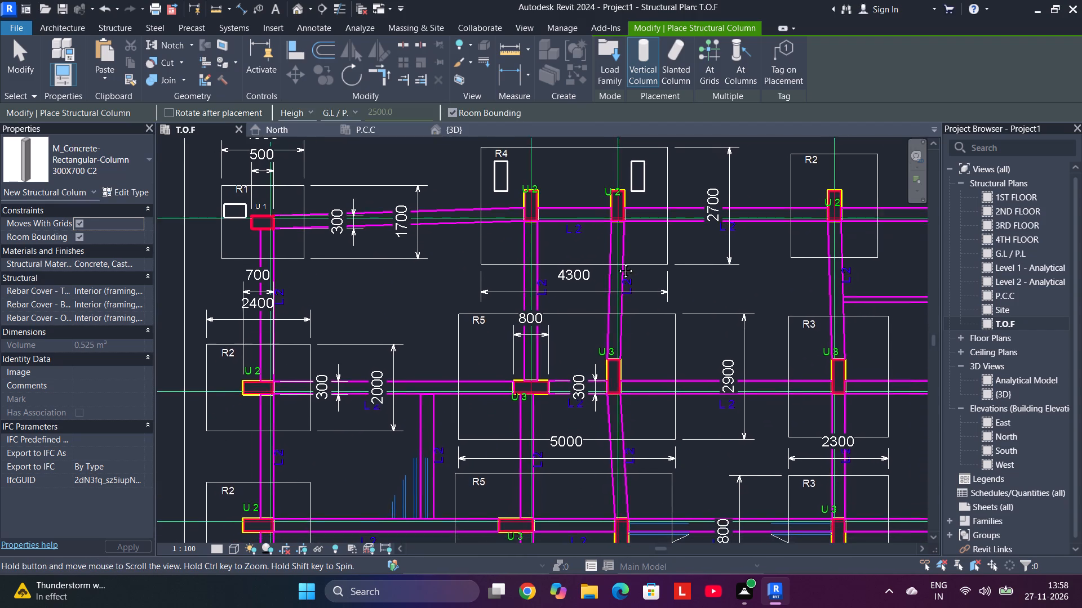
middle_click_drag(617, 262, 632, 255)
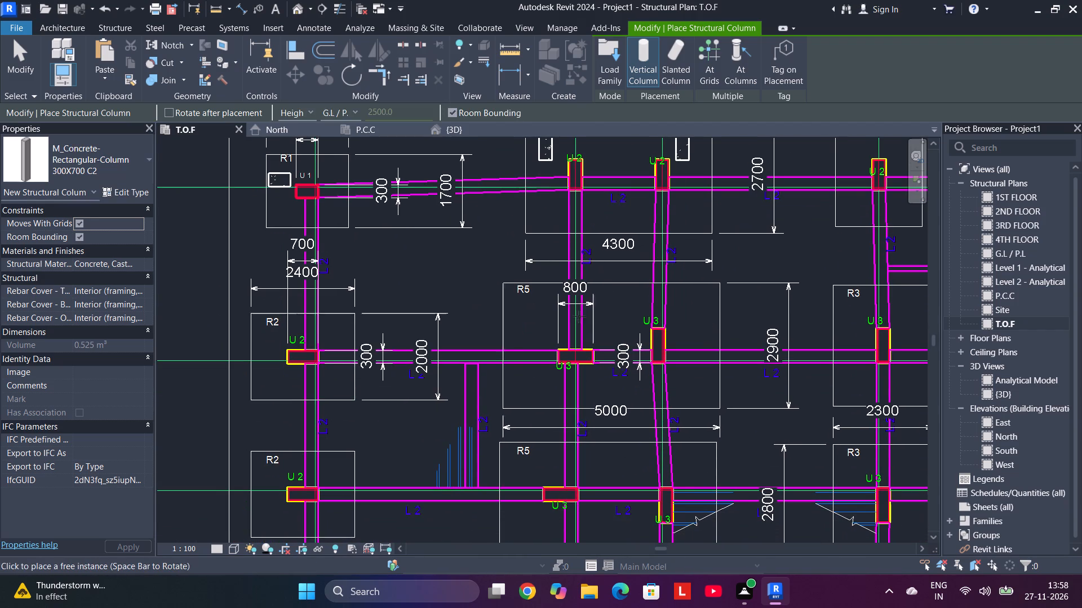
middle_click_drag(389, 427, 442, 296)
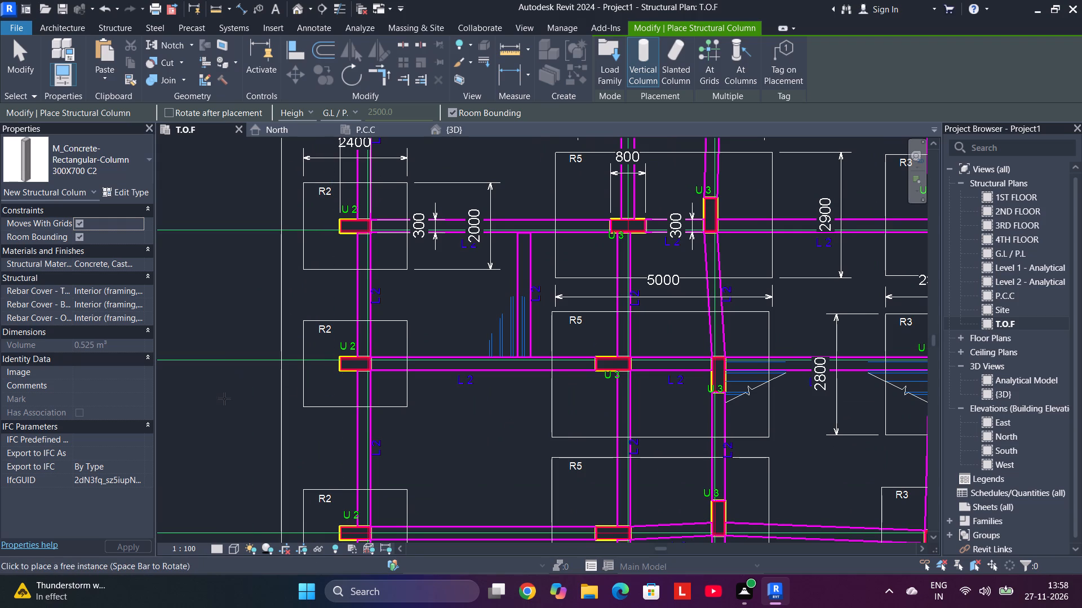
key("space")
left_click(330, 386)
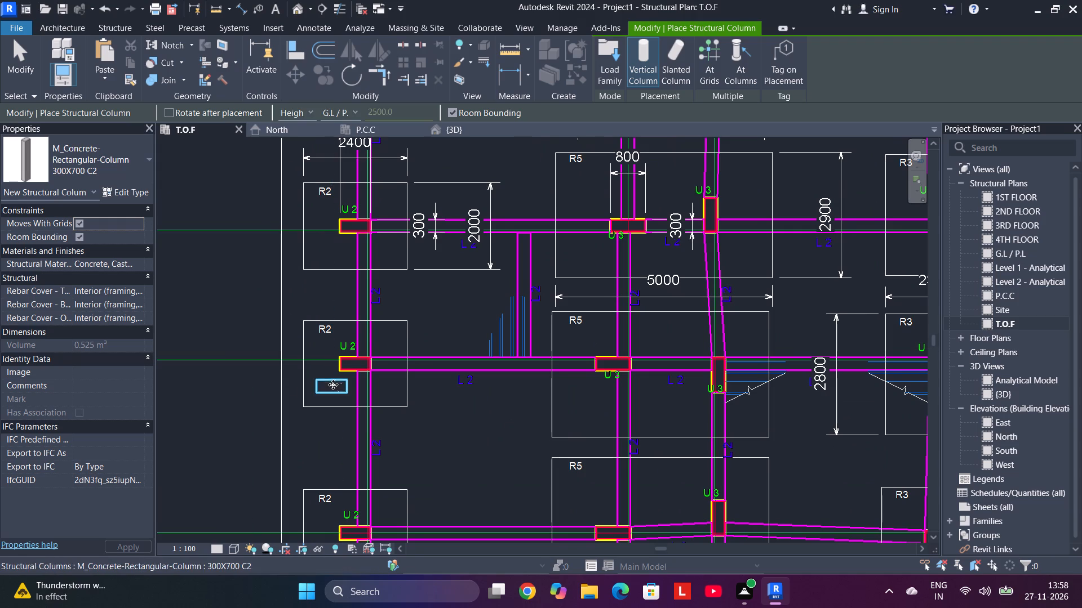
scroll(442, 423, "down", 2)
middle_click_drag(437, 401, 453, 262)
scroll(384, 395, "up", 4)
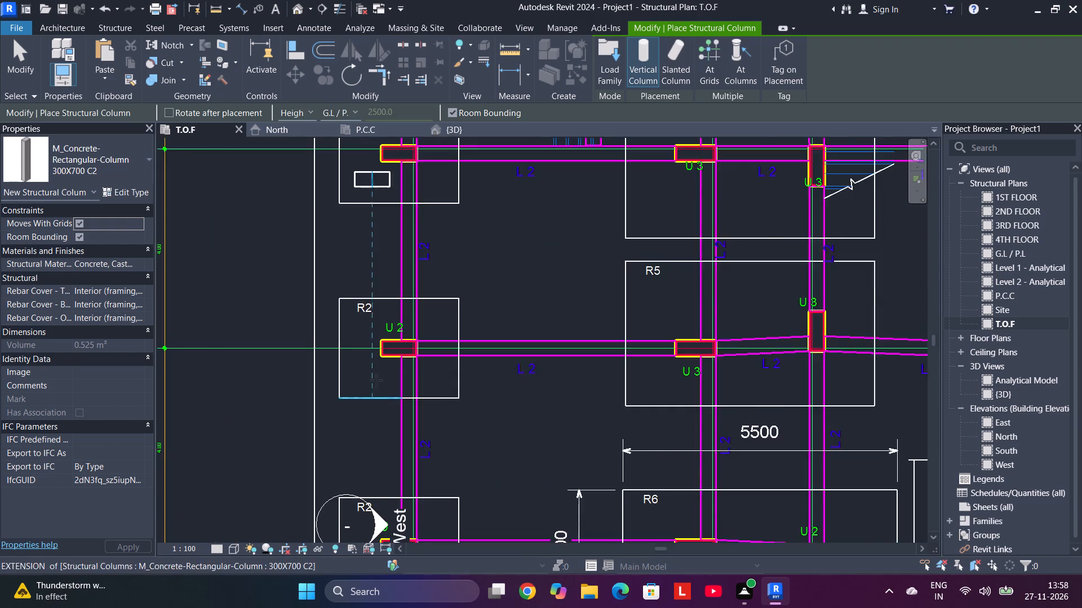
left_click(365, 372)
Place three horizontal 300X700 C2 columns in the remaining R2 footings down grid 1, from the one at the West elevation marker.
middle_click_drag(385, 427, 410, 234)
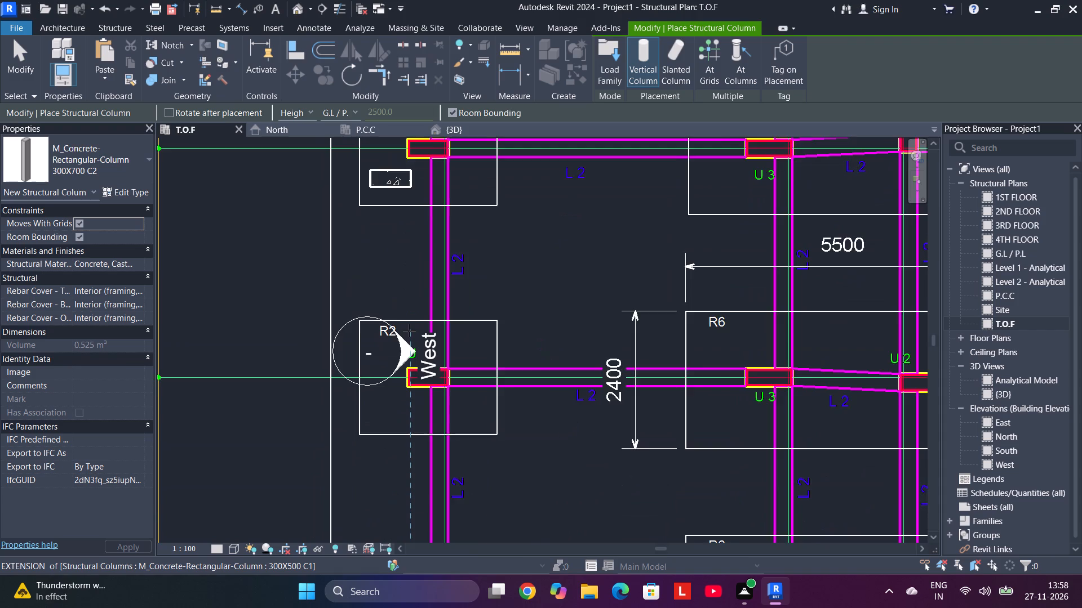
scroll(409, 330, "down", 2)
middle_click_drag(416, 412, 414, 363)
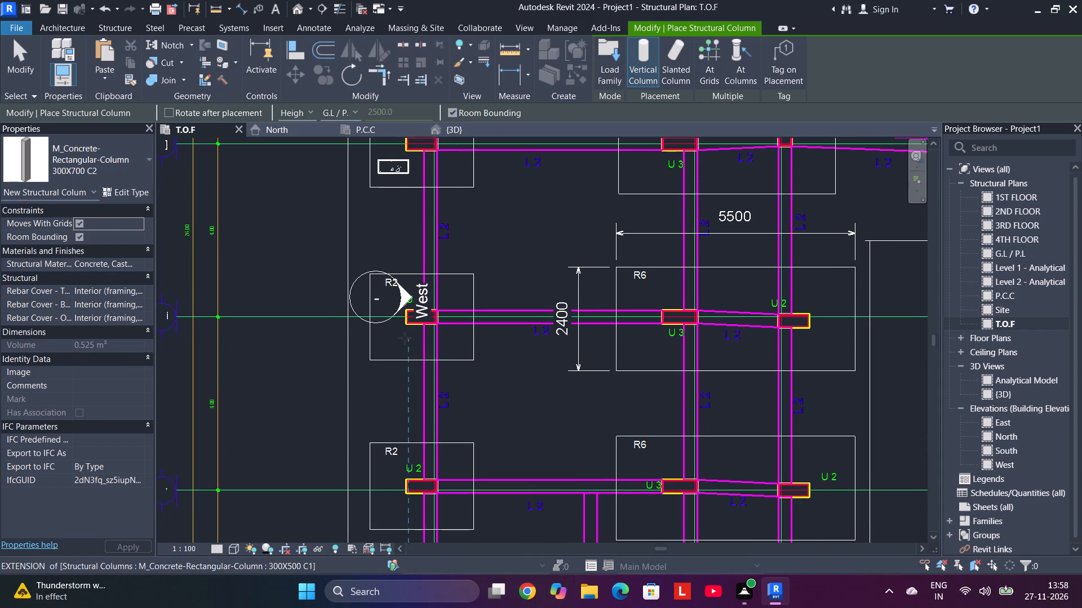
scroll(405, 337, "up", 9)
scroll(404, 337, "down", 4)
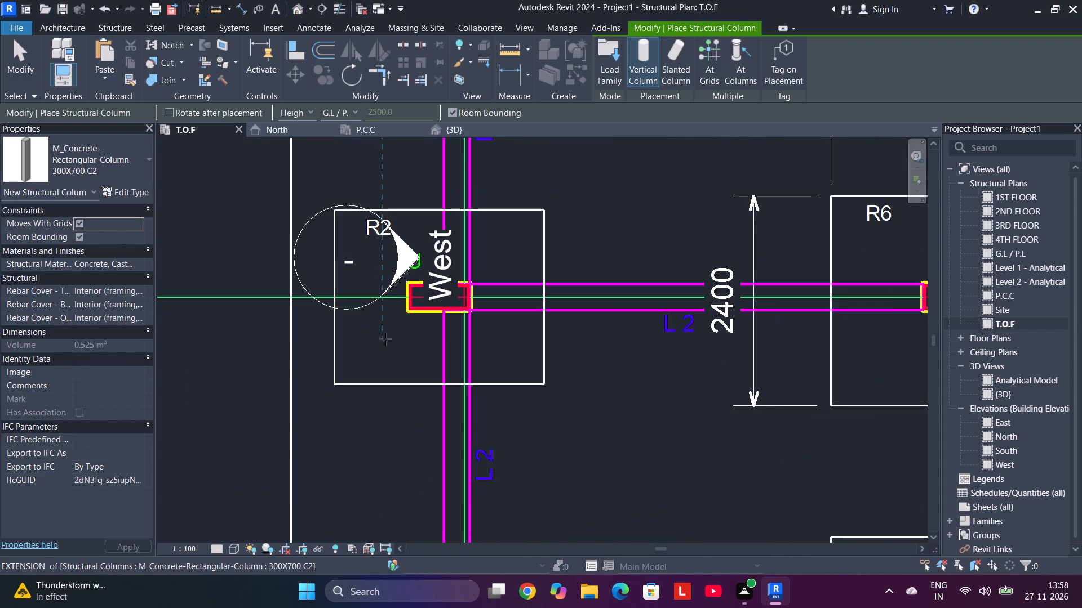
left_click(384, 346)
middle_click_drag(427, 459, 449, 201)
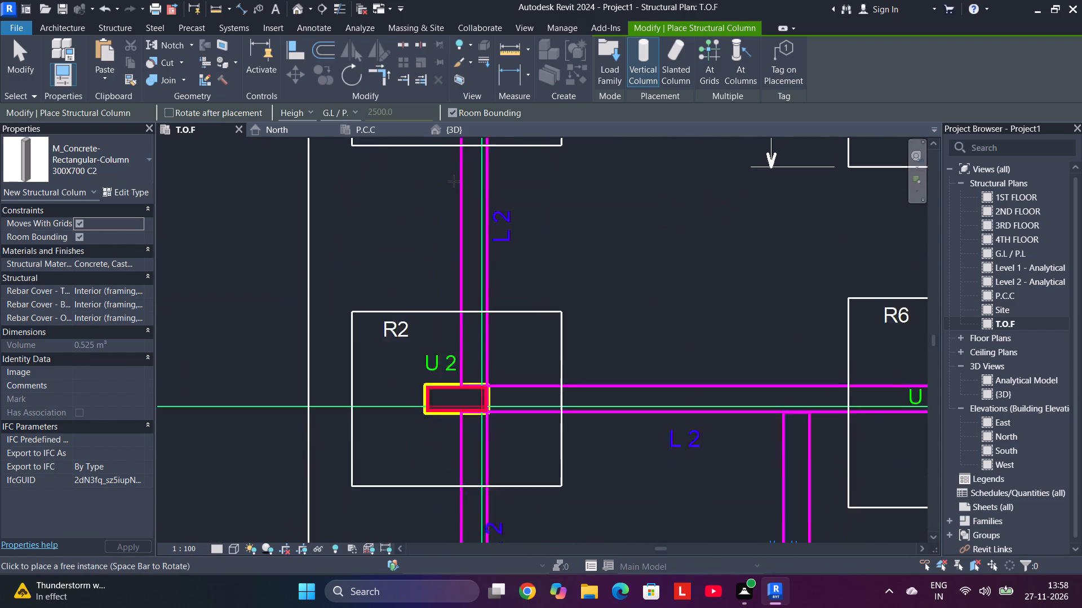
left_click(411, 430)
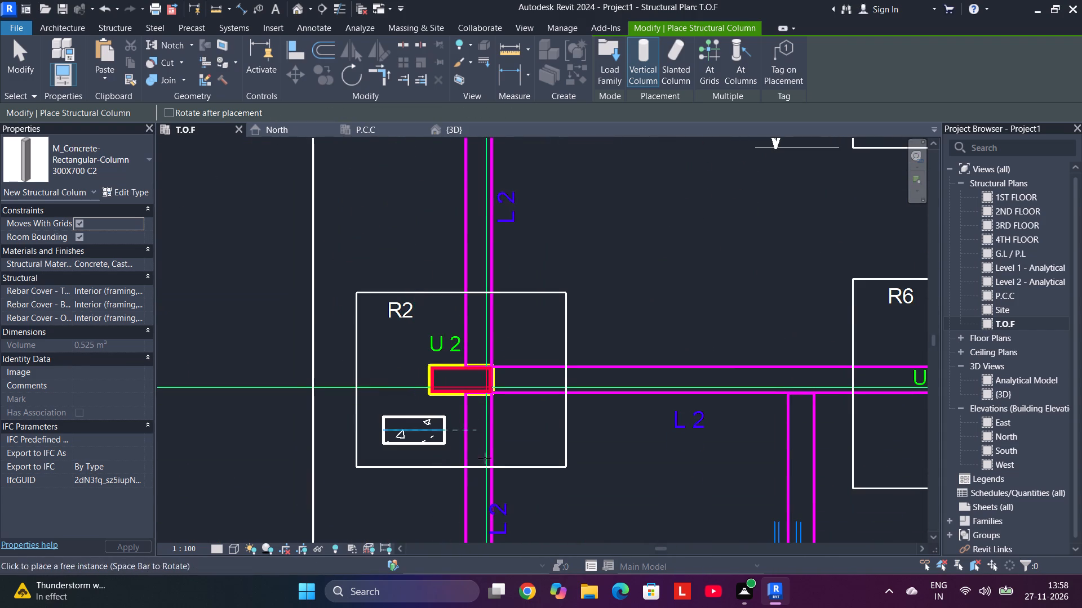
scroll(500, 486, "down", 1)
middle_click_drag(500, 486, 487, 217)
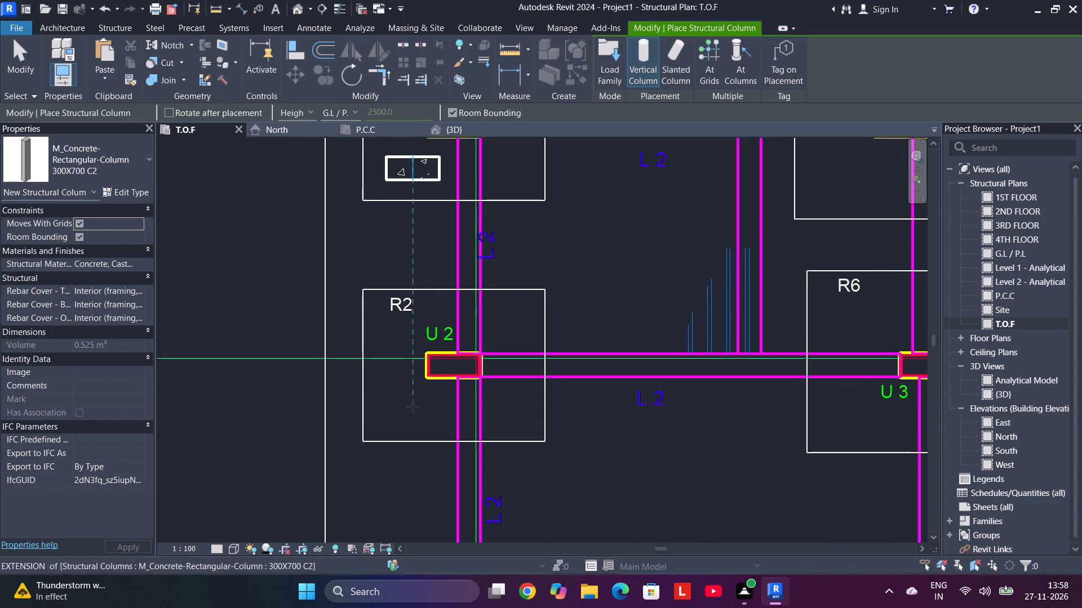
left_click(413, 406)
Place a 300X700 C2 column, rotated to stand lengthwise, beside the U 2 outline in the R4 footing on grid P.
scroll(493, 374, "down", 3)
middle_click_drag(494, 375, 440, 196)
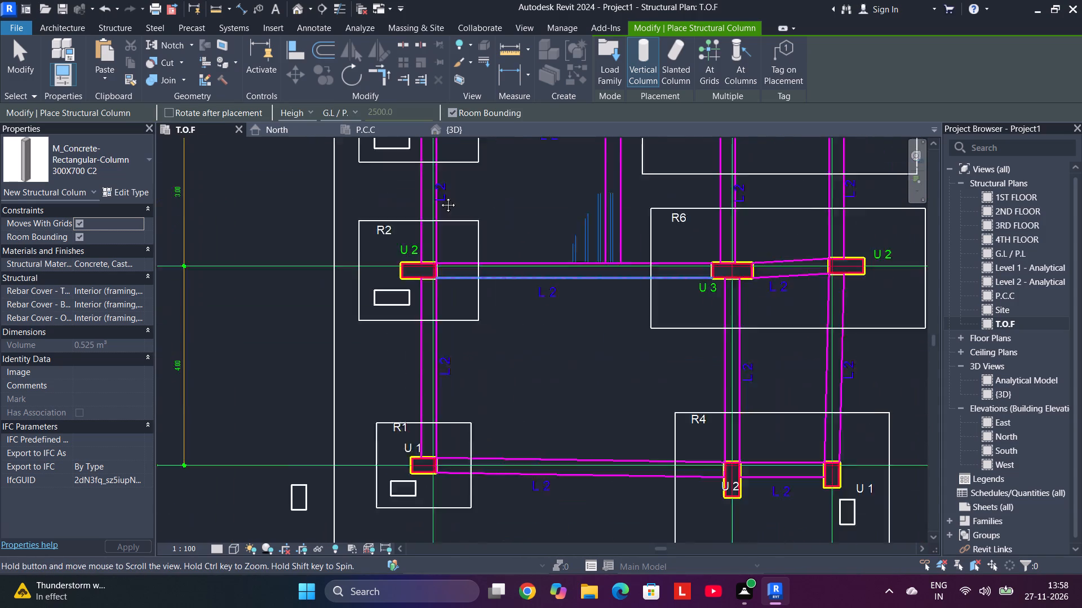
middle_click_drag(440, 196, 329, 369)
middle_click_drag(633, 449, 437, 292)
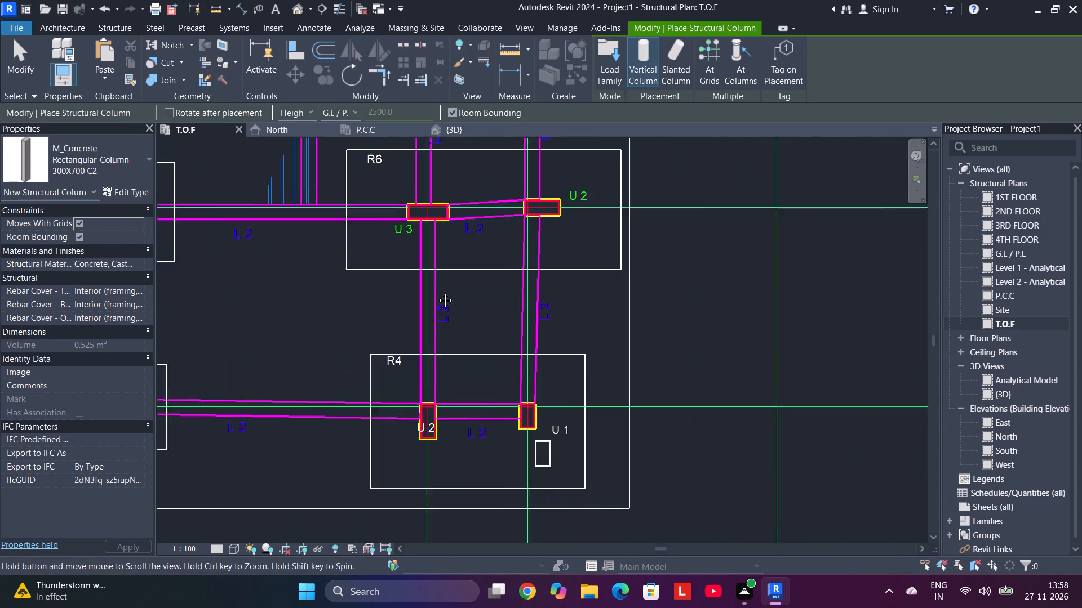
middle_click_drag(437, 292, 499, 226)
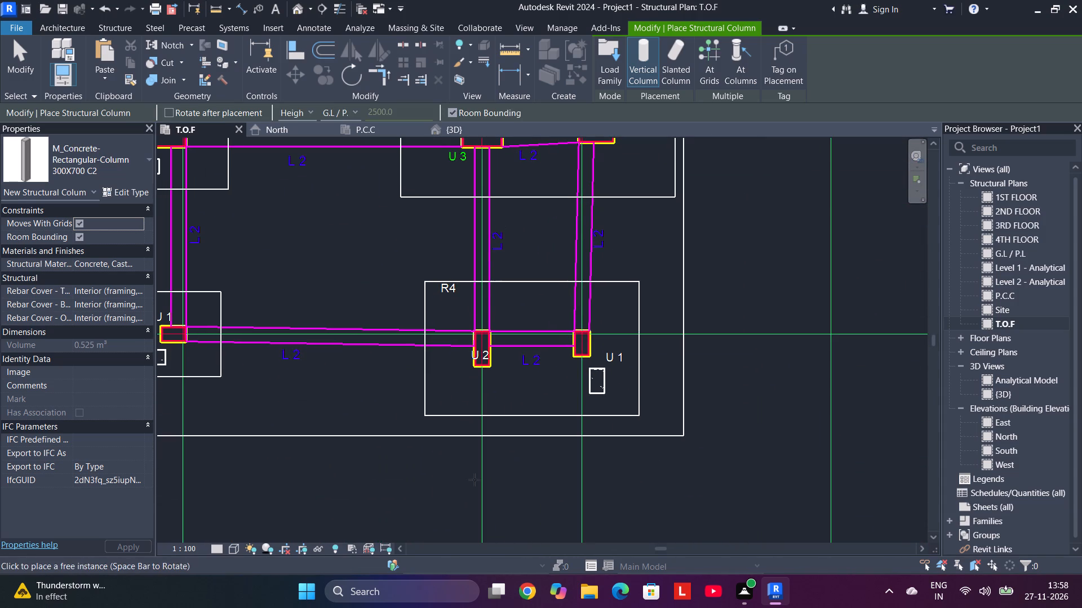
key("space")
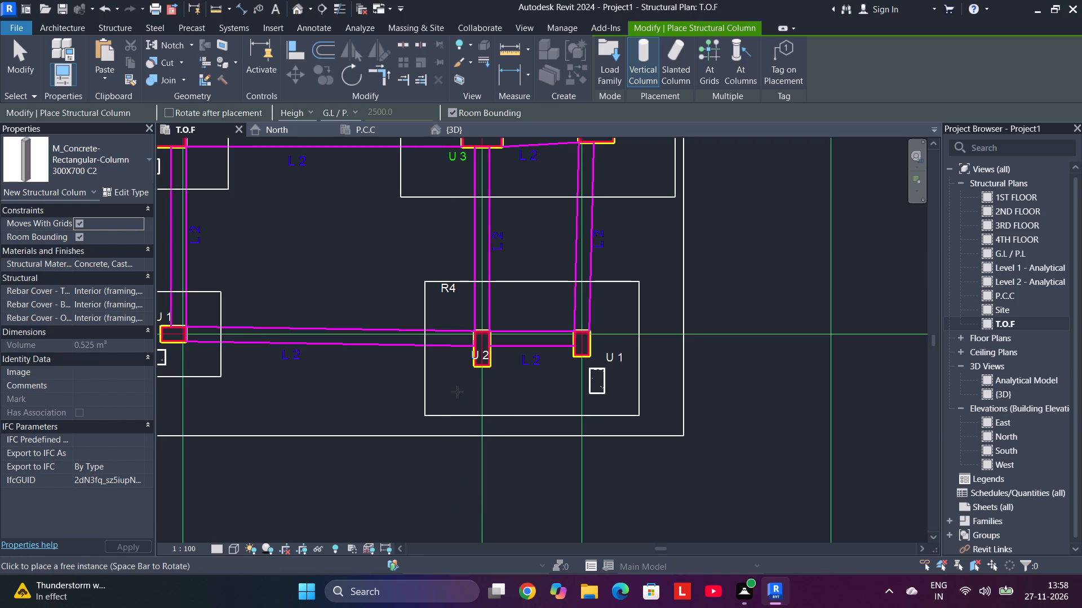
left_click(454, 386)
Place three horizontal 300X700 C2 columns beside the U 2 outlines in the R6 footings above the grid P R4 footing.
middle_click_drag(589, 239, 530, 417)
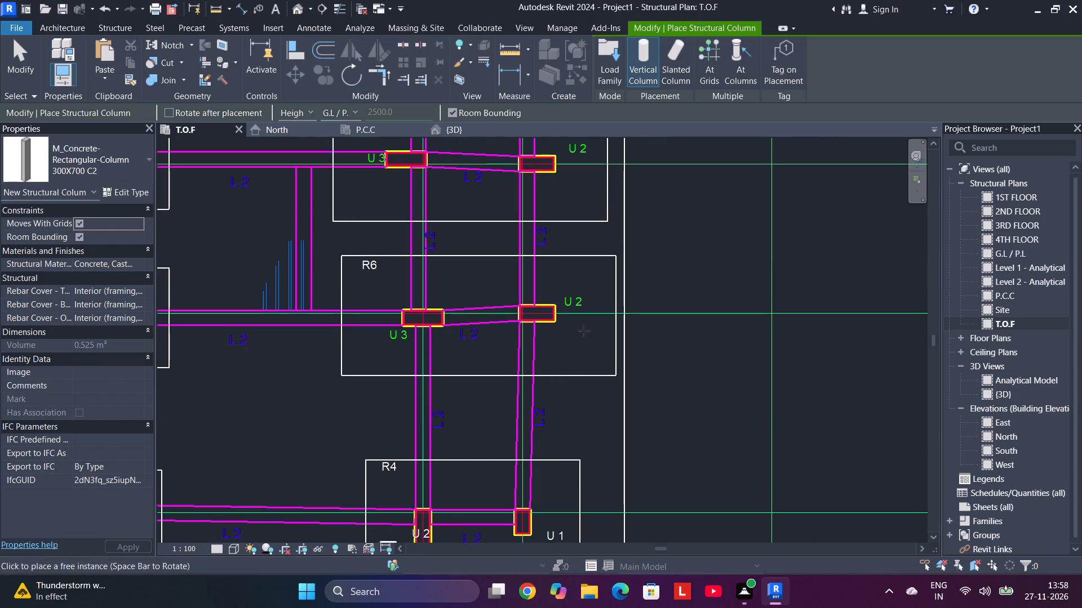
key("space")
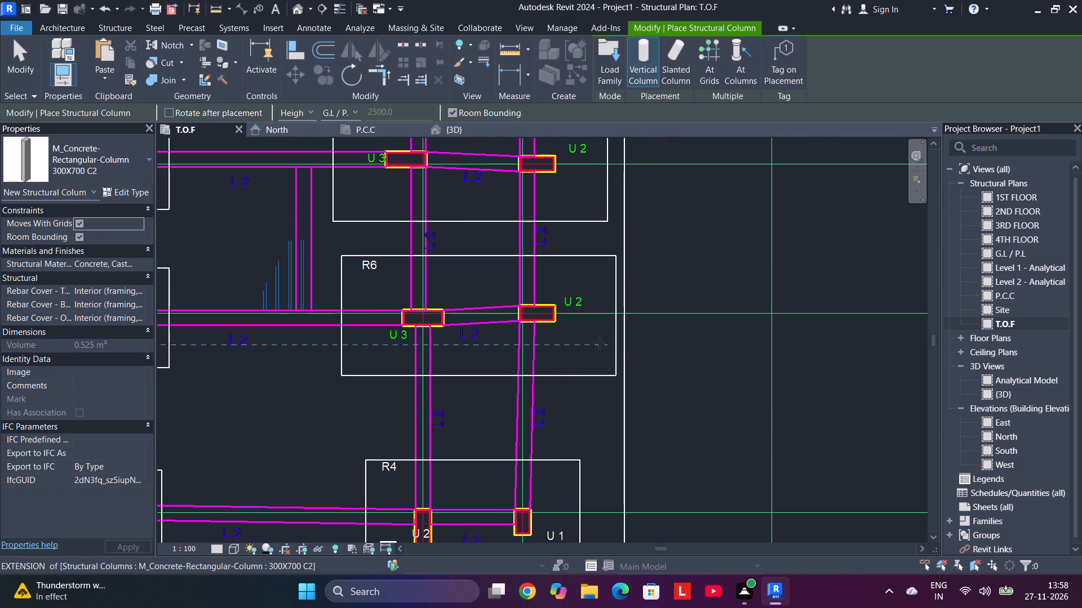
left_click(569, 345)
middle_click_drag(661, 274, 654, 421)
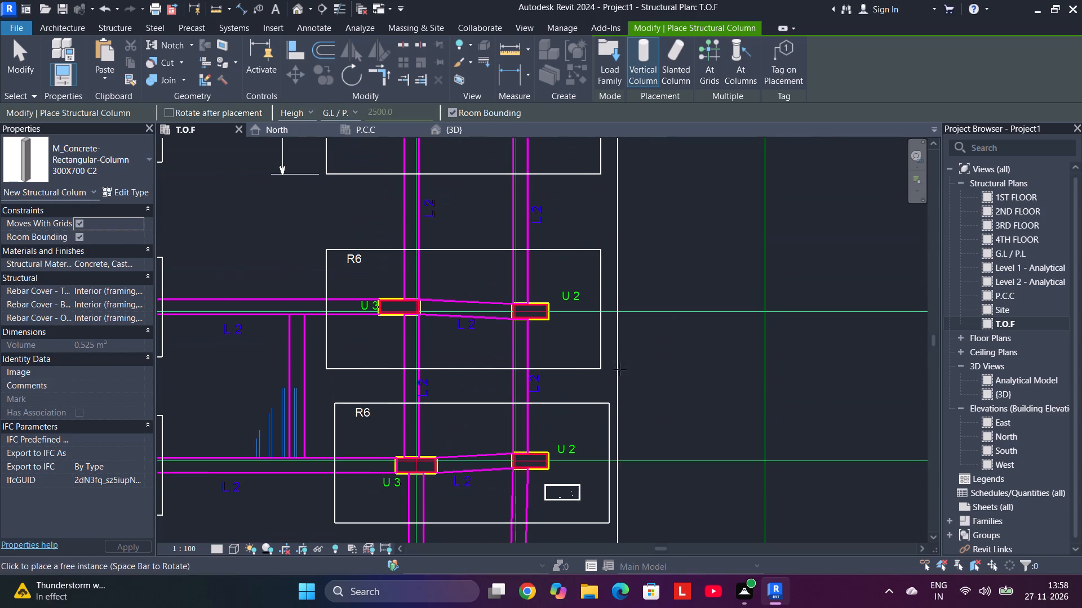
left_click(556, 340)
middle_click_drag(609, 243, 610, 461)
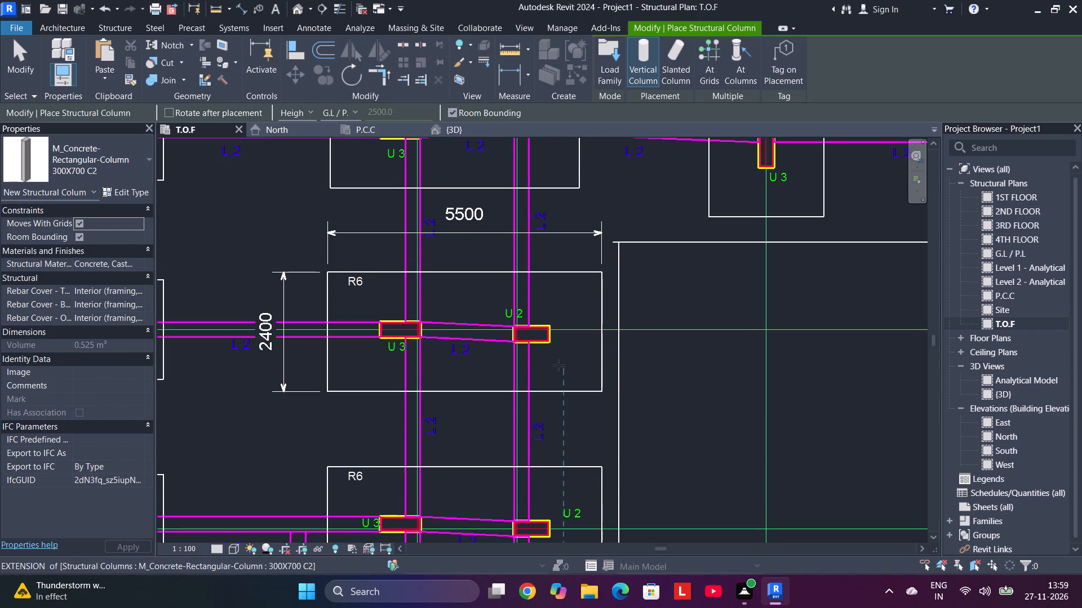
left_click(560, 355)
Place a lengthwise 300X700 C2 column beside the U 2 outline in the second R2 footing past R4 on grid X.
middle_click_drag(604, 291, 609, 460)
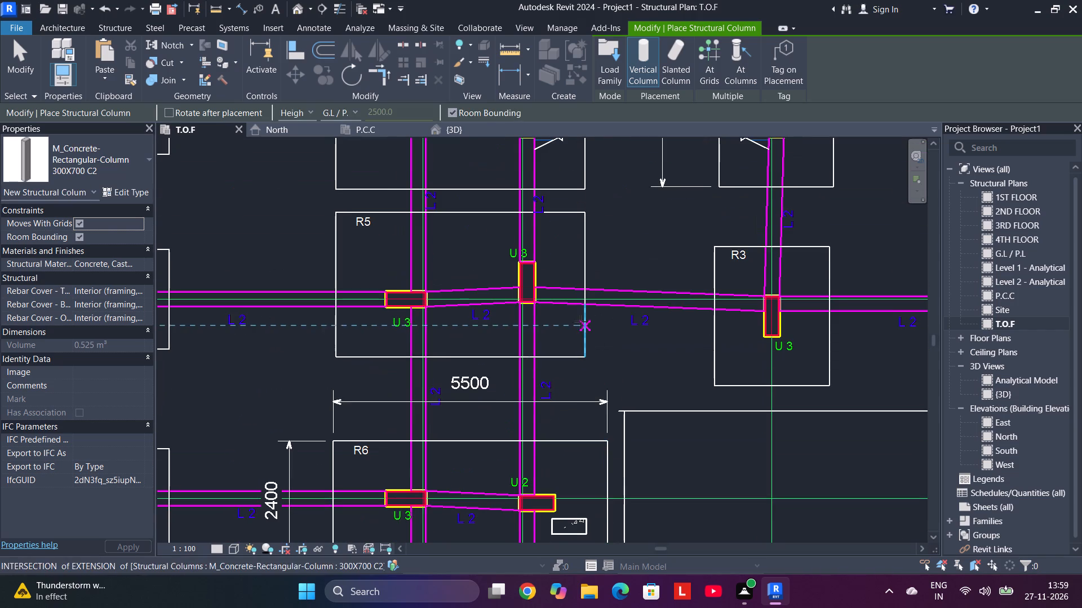
middle_click_drag(619, 260, 669, 522)
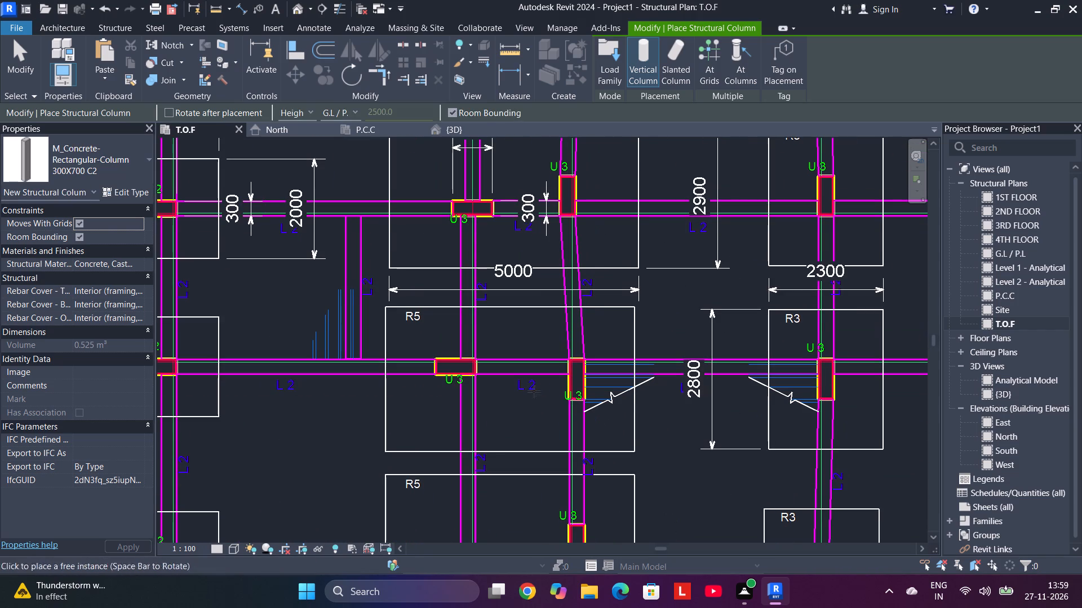
middle_click_drag(609, 301, 583, 453)
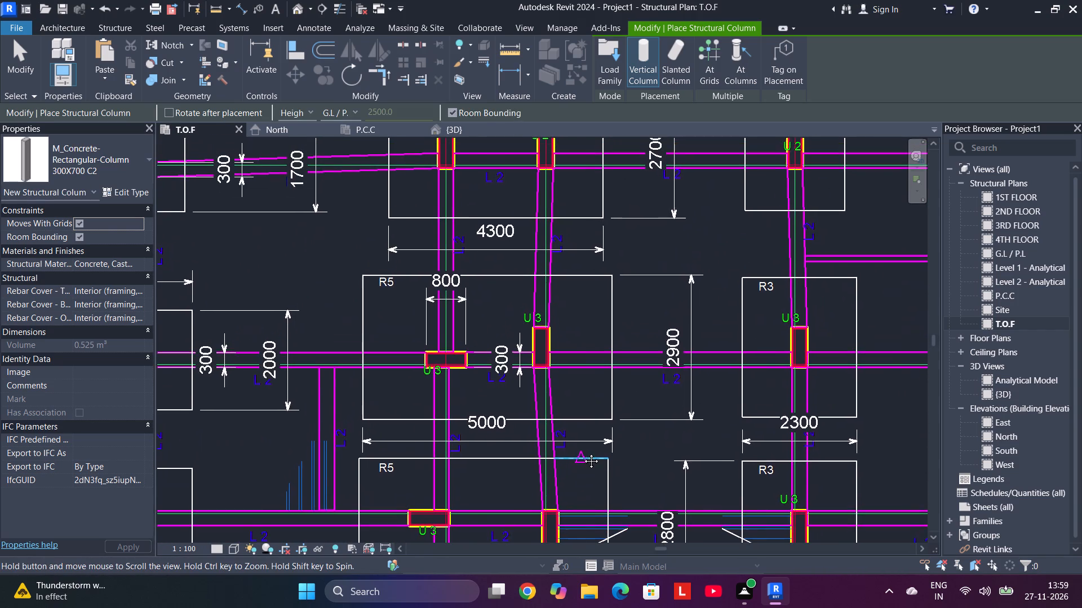
middle_click_drag(583, 453, 496, 423)
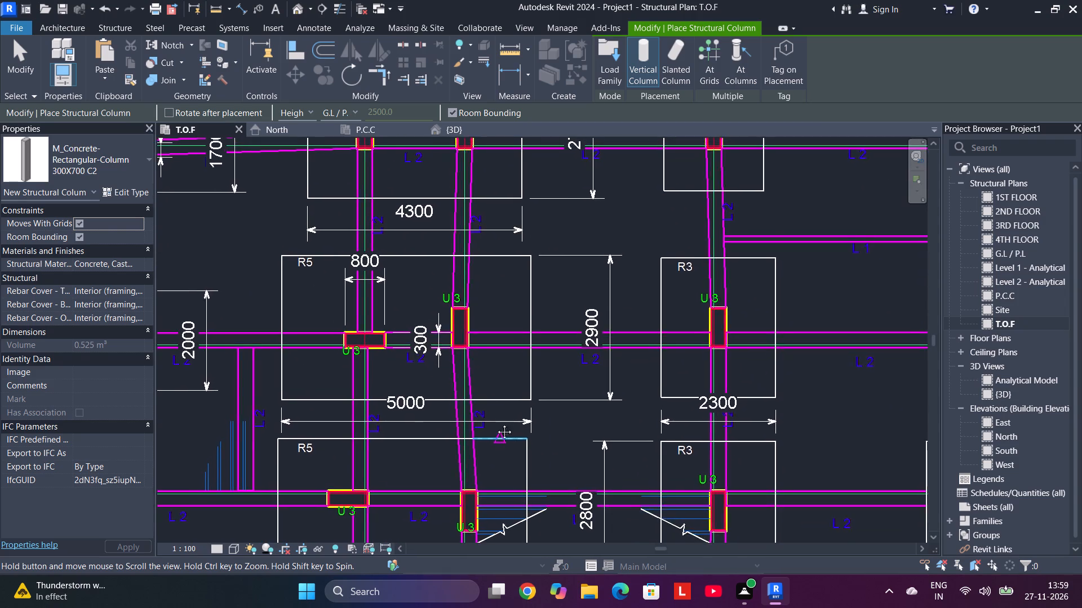
middle_click_drag(496, 423, 409, 444)
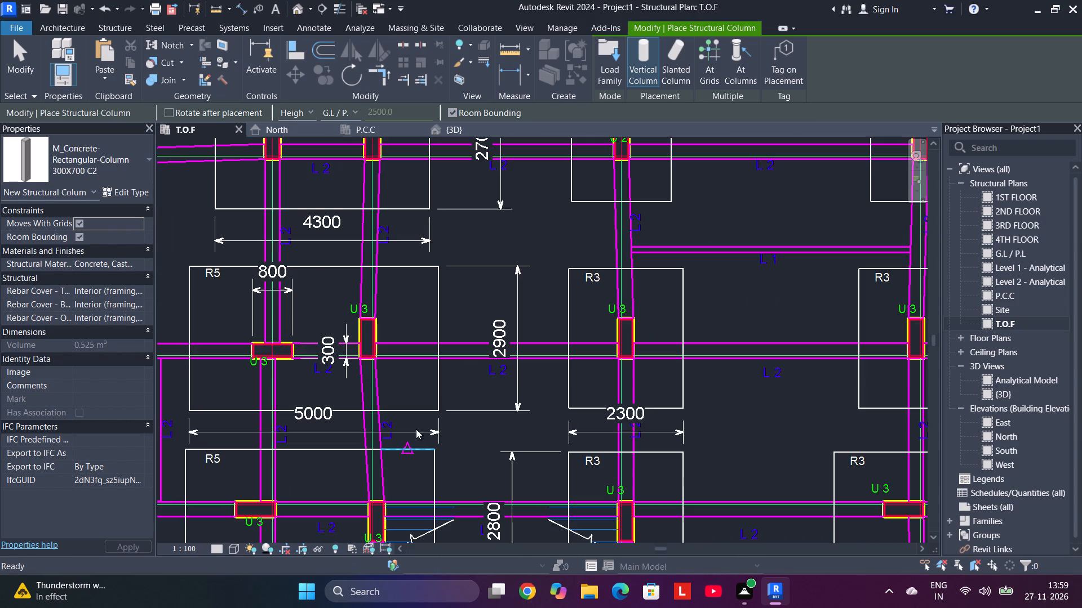
middle_click_drag(534, 274, 351, 399)
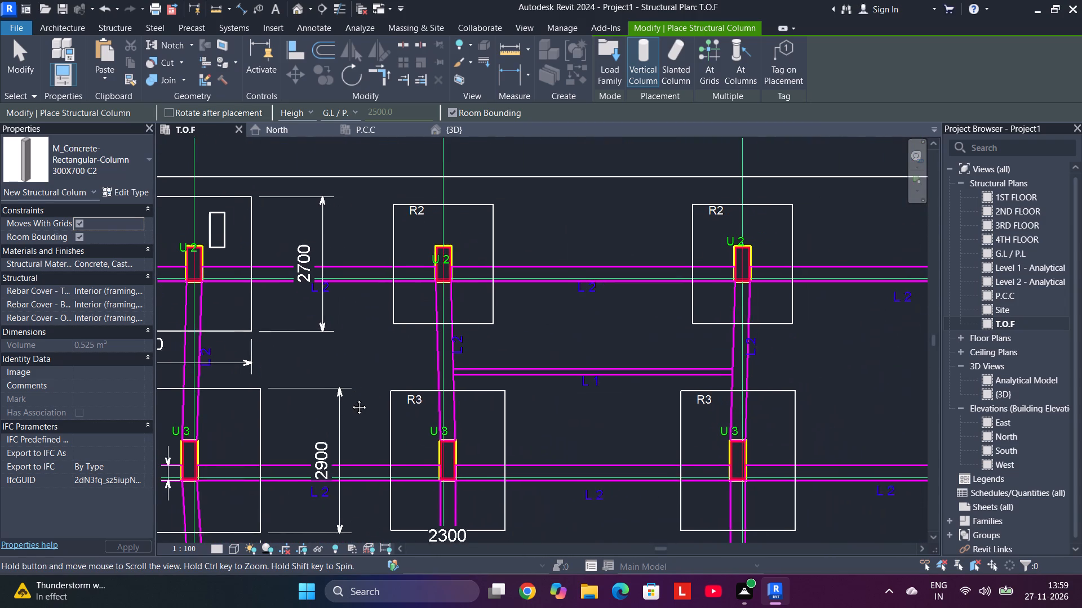
middle_click_drag(351, 399, 349, 399)
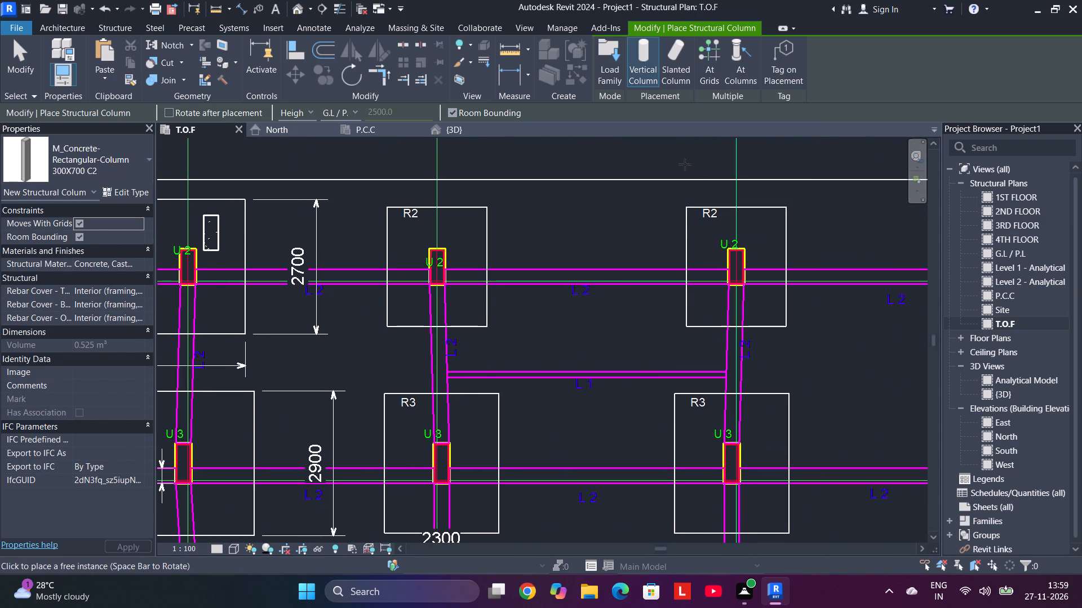
key("space")
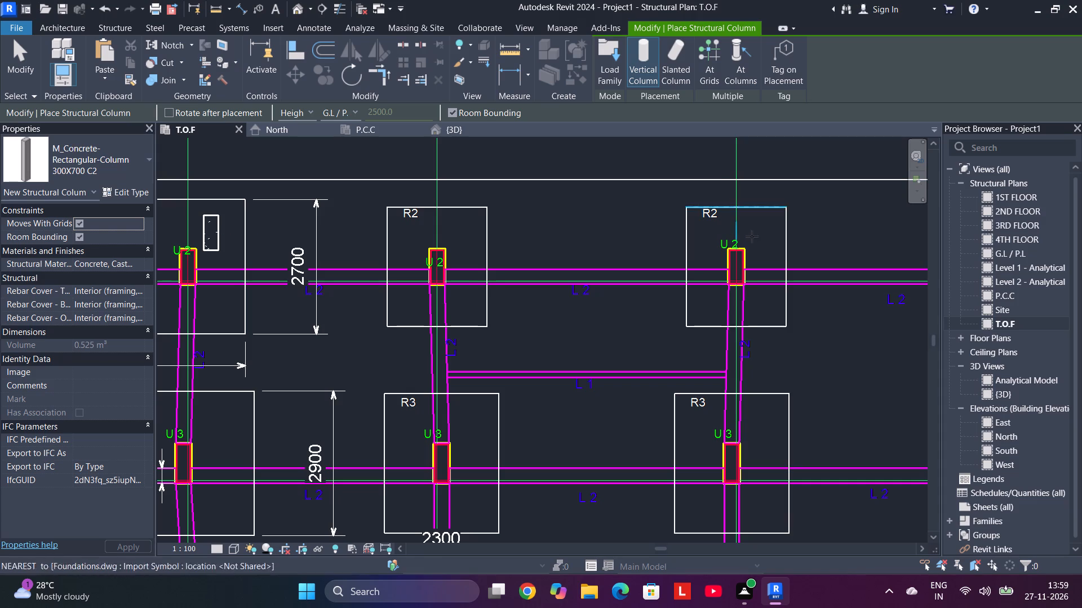
left_click(764, 227)
Place lengthwise 300X700 C2 columns beside the U 2 outlines in the next two R2 footings along grid X.
middle_click_drag(786, 378, 744, 223)
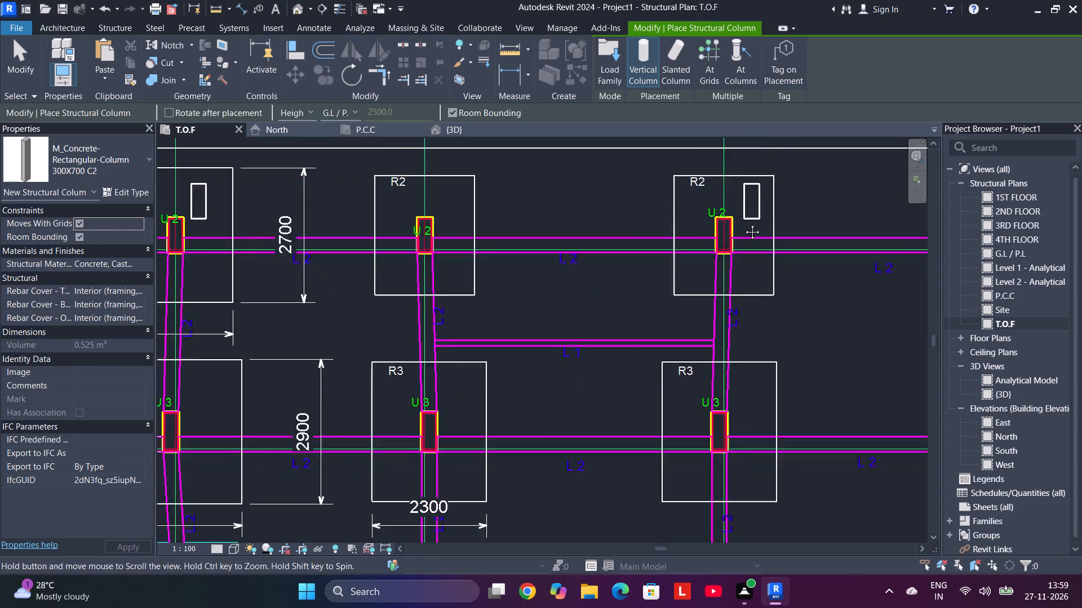
middle_click_drag(744, 223, 739, 147)
middle_click_drag(770, 355, 697, 158)
middle_click_drag(769, 356, 767, 356)
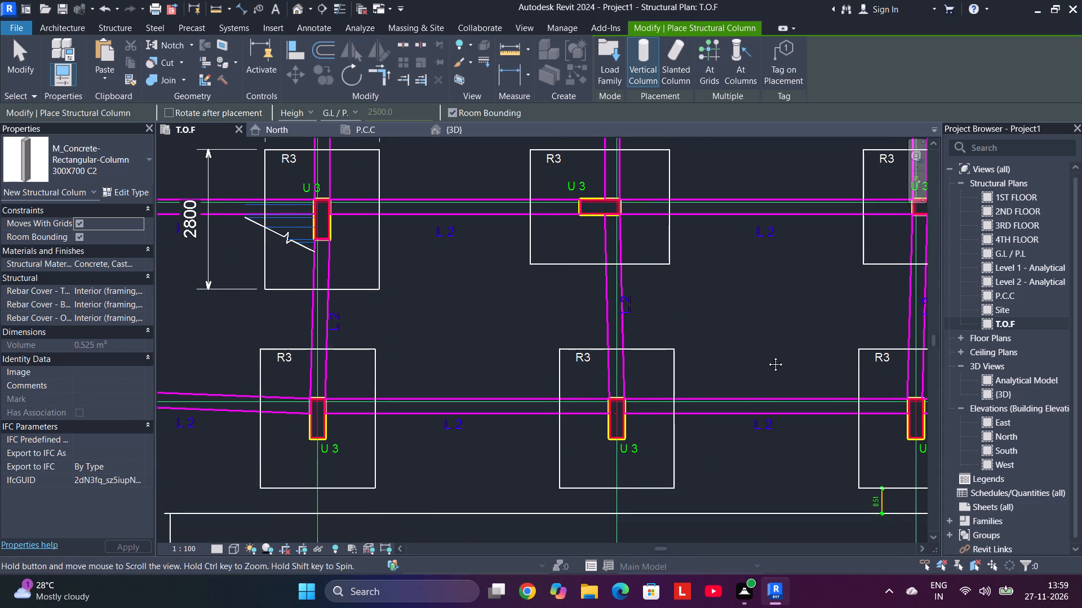
middle_click_drag(767, 356, 500, 521)
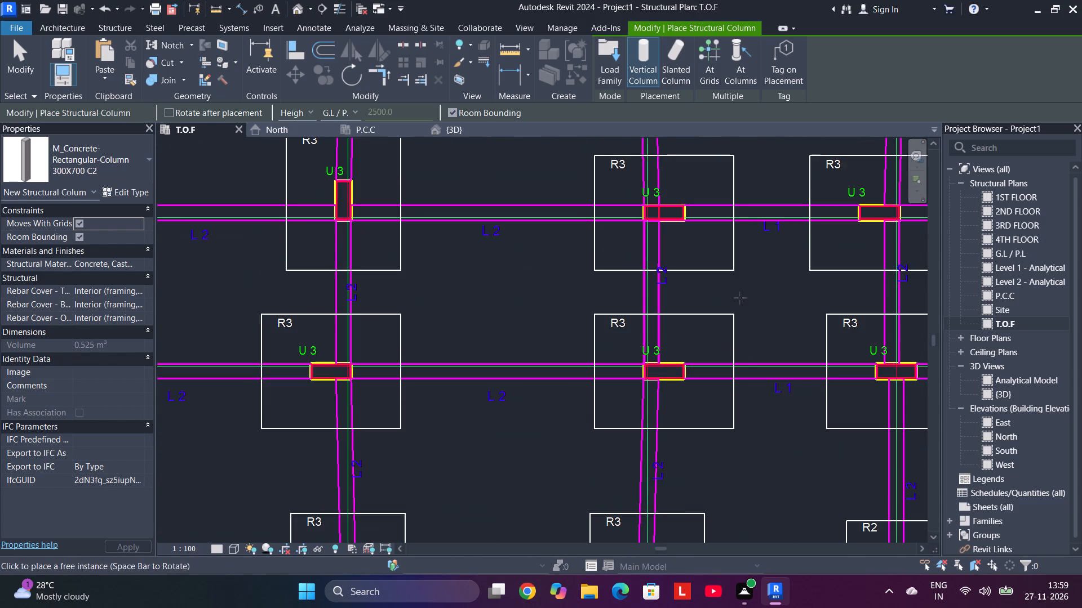
middle_click_drag(740, 298, 684, 512)
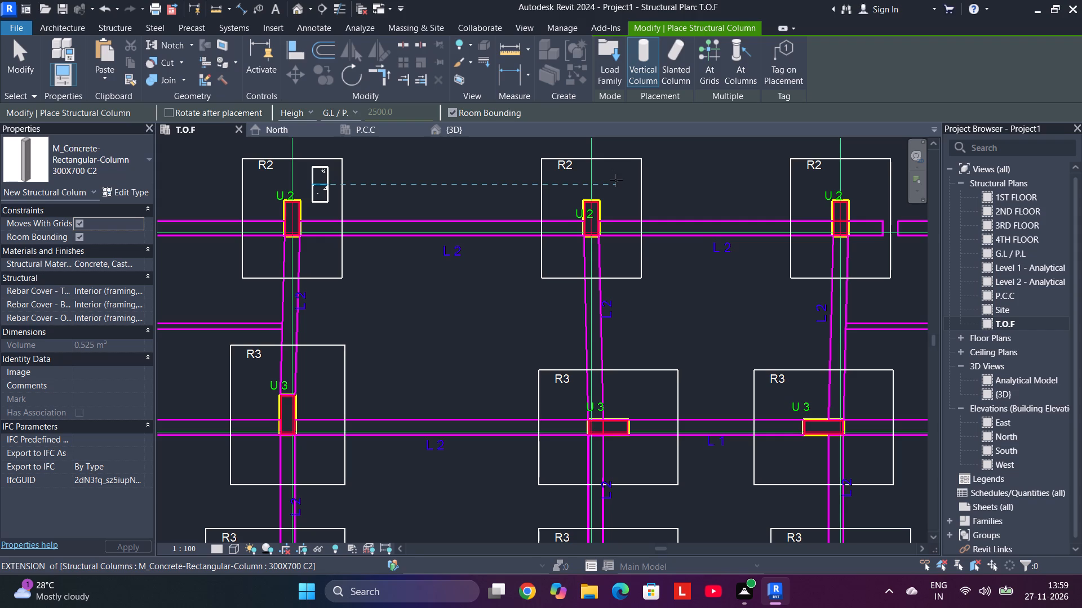
left_click(615, 182)
middle_click_drag(727, 186, 531, 228)
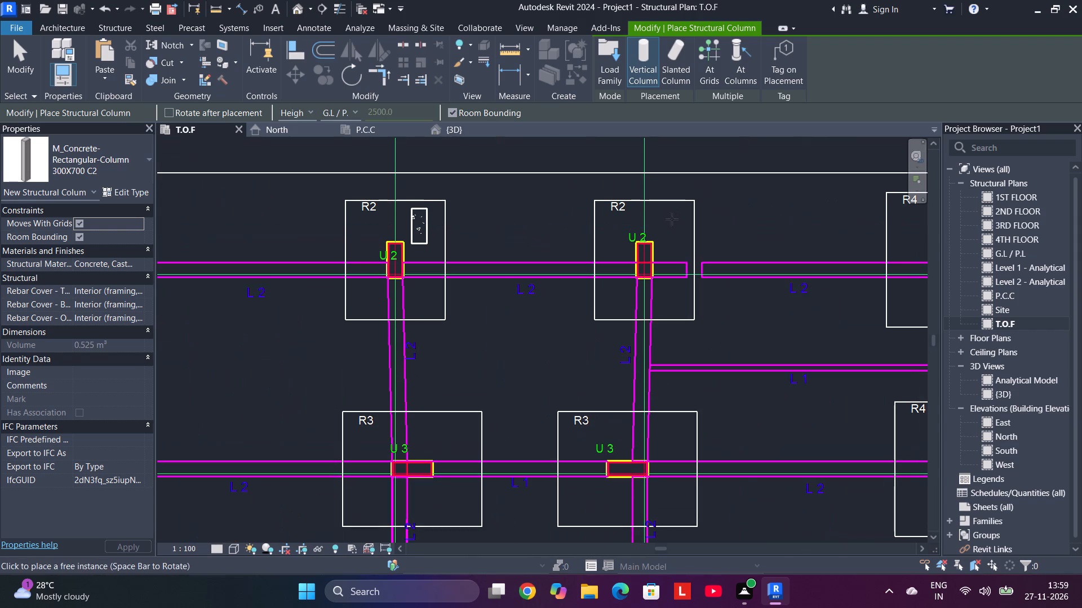
left_click(671, 225)
Place a lengthwise 300X700 C2 column beside the U 2 outline in the R2 footing near the slab's lower inner edge.
middle_click_drag(677, 359, 627, 160)
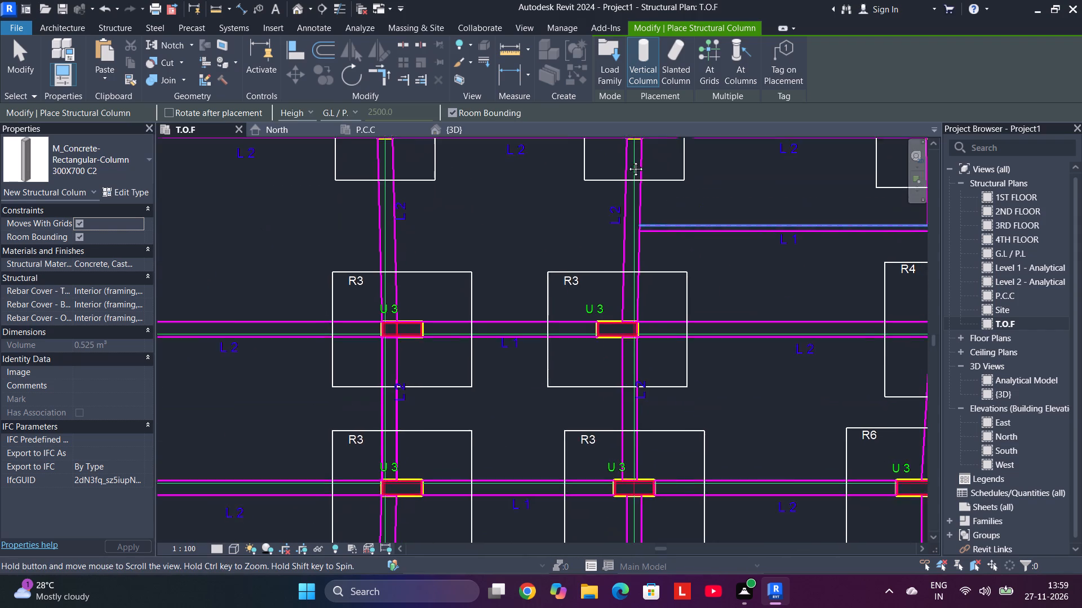
middle_click_drag(627, 160, 616, 136)
middle_click_drag(695, 401, 659, 193)
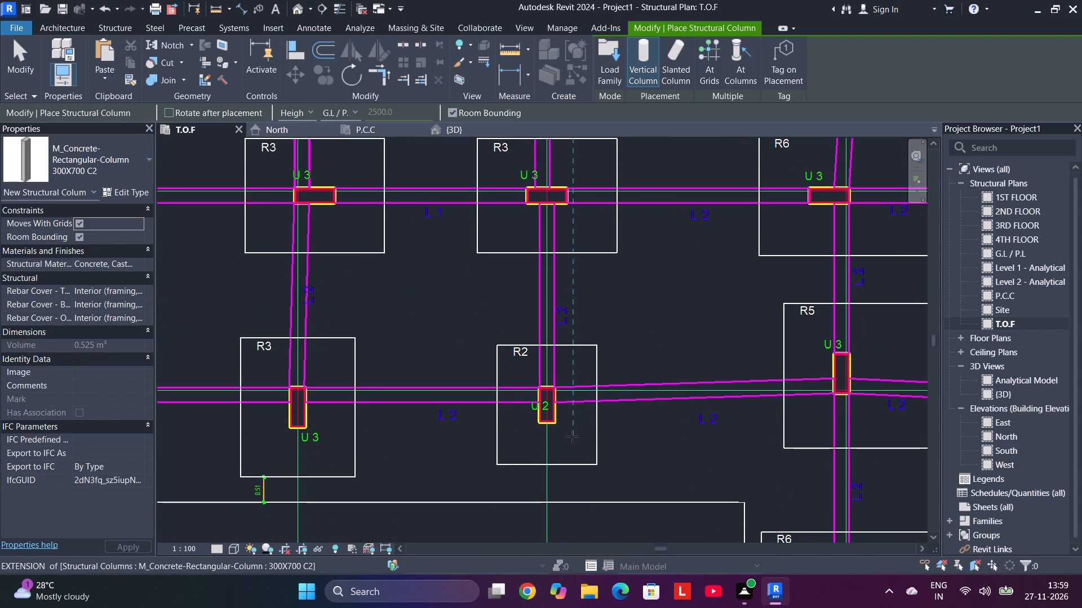
left_click(572, 436)
middle_click_drag(722, 442, 498, 399)
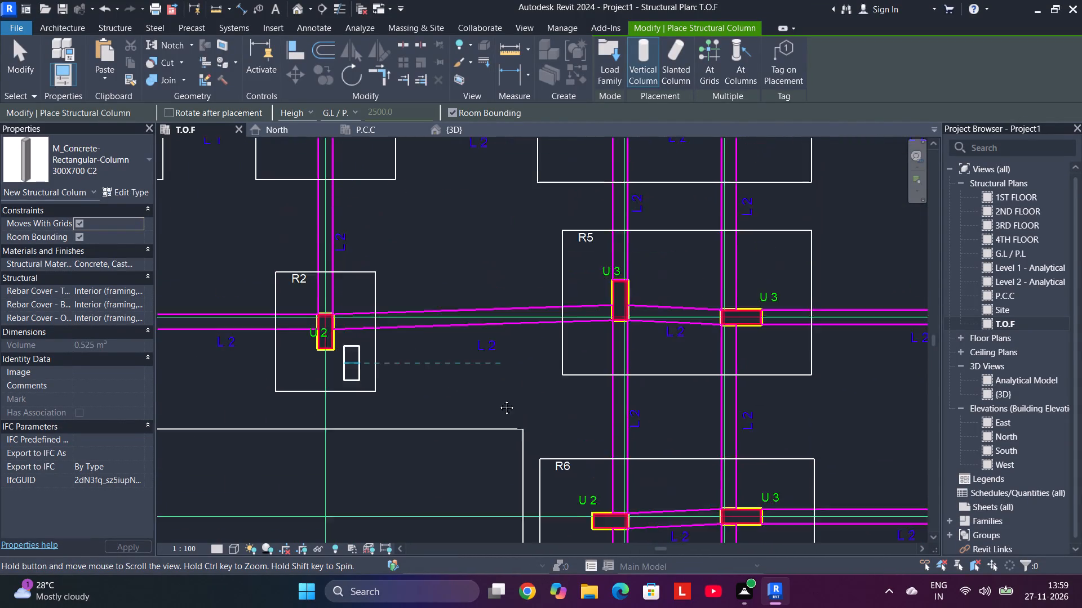
Place two lengthwise 300X700 C2 columns beside the U 2 outlines in the R4 footing at the grid 1 end of grid X.
middle_click_drag(498, 399, 501, 470)
middle_click_drag(559, 237, 533, 447)
middle_click_drag(588, 235, 591, 411)
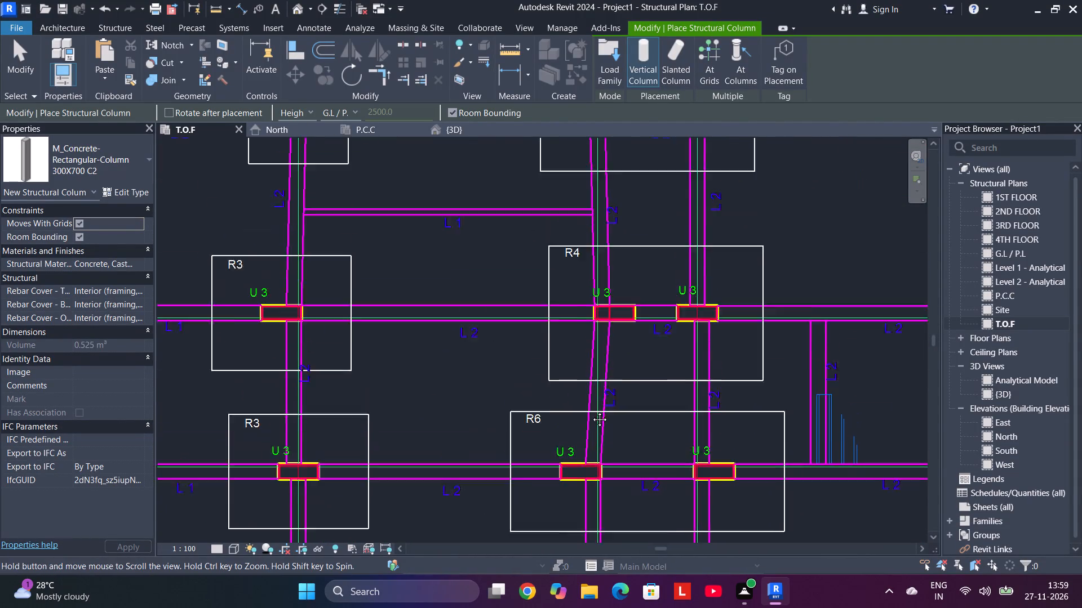
middle_click_drag(591, 411, 593, 427)
middle_click_drag(657, 299, 638, 395)
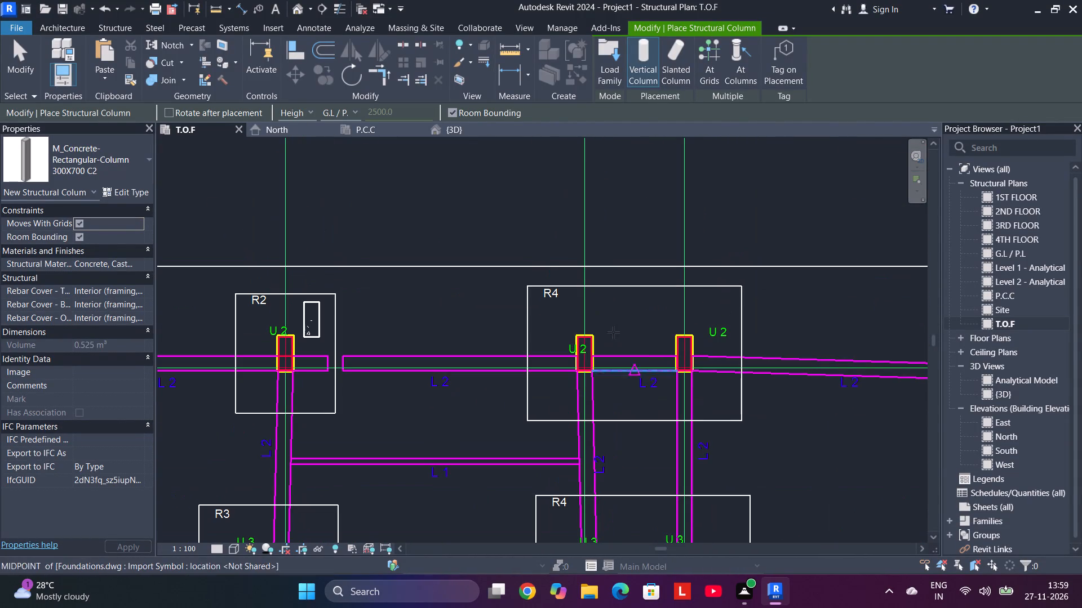
left_click(548, 321)
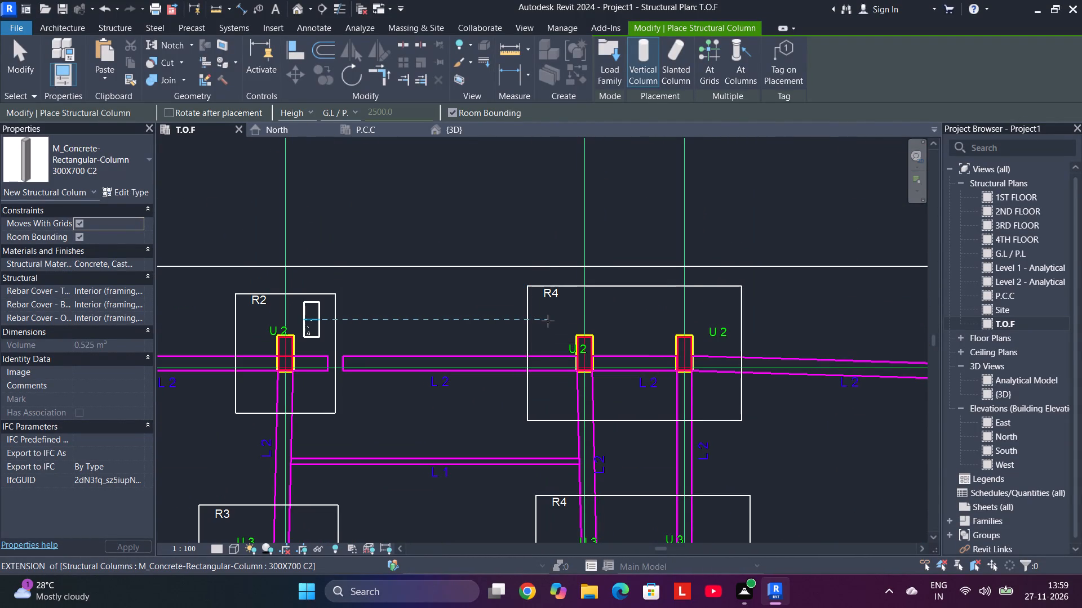
left_click(712, 317)
Place horizontal 300X700 C2 columns beside the U 2 outlines in the first three R2 footings below R1 along grid 1.
middle_click_drag(744, 379, 531, 338)
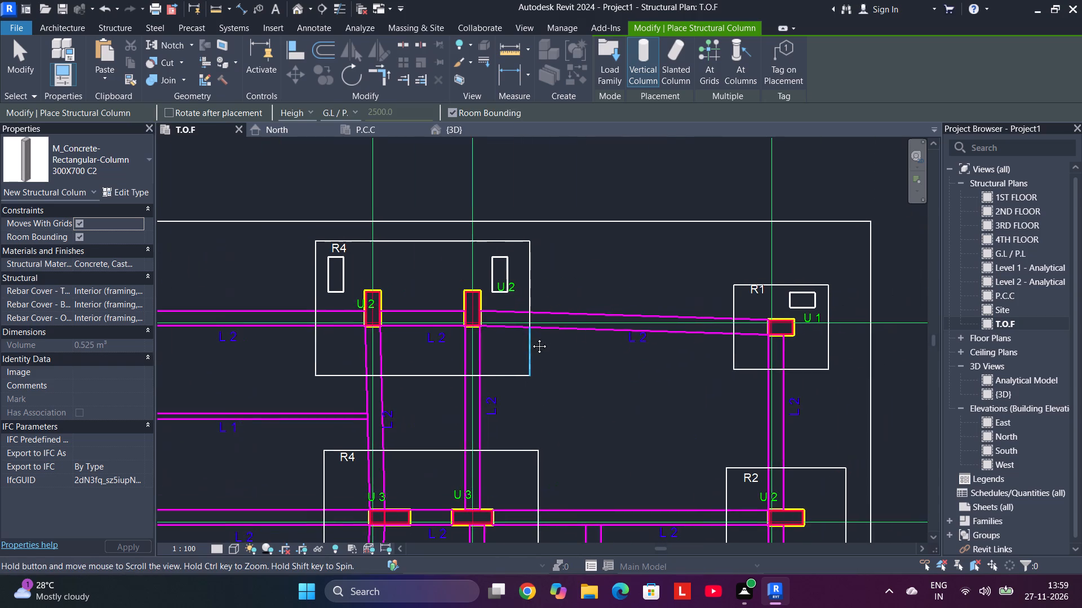
middle_click_drag(531, 338, 531, 337)
middle_click_drag(594, 445, 591, 268)
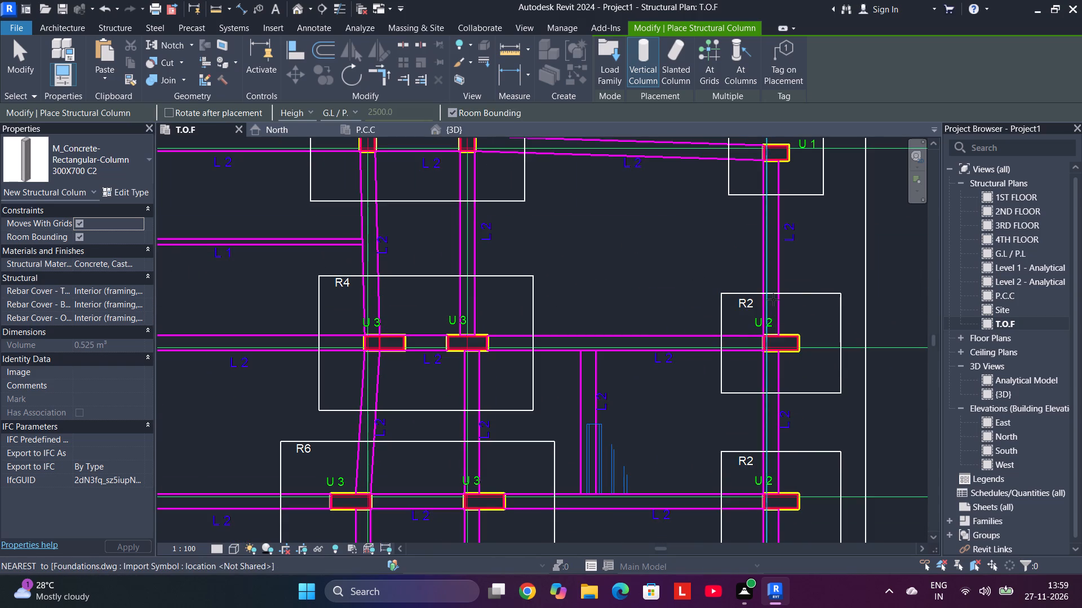
key("c")
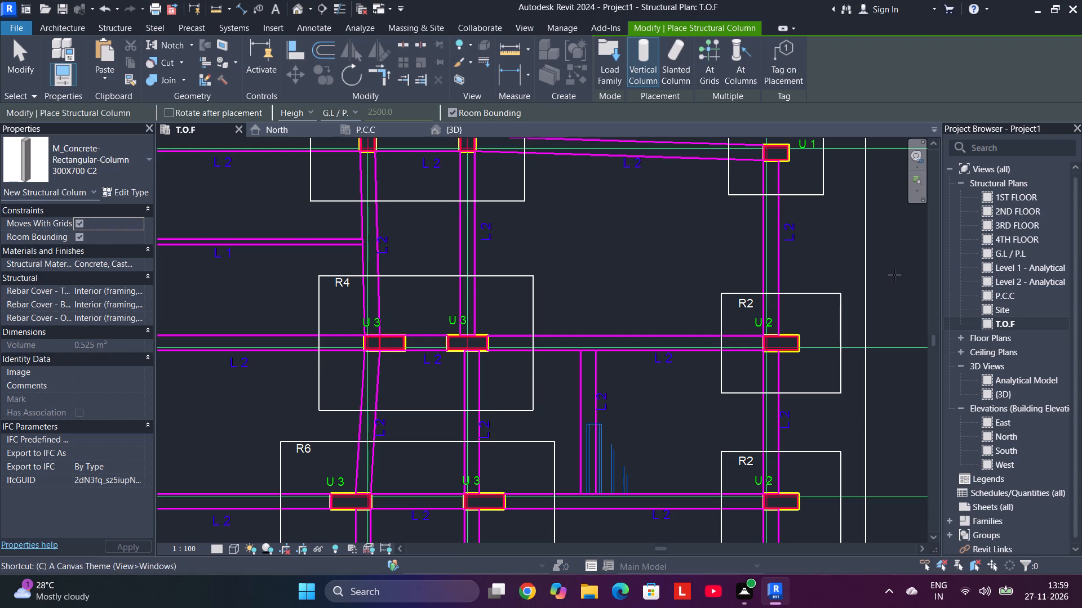
key("c")
key("space")
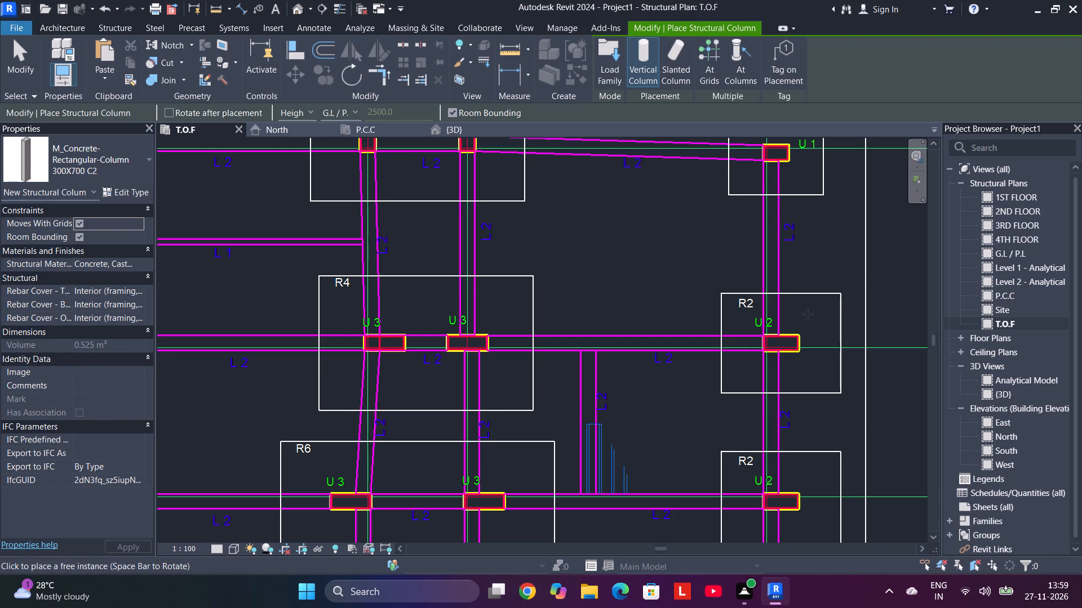
left_click(808, 314)
middle_click_drag(855, 430, 819, 246)
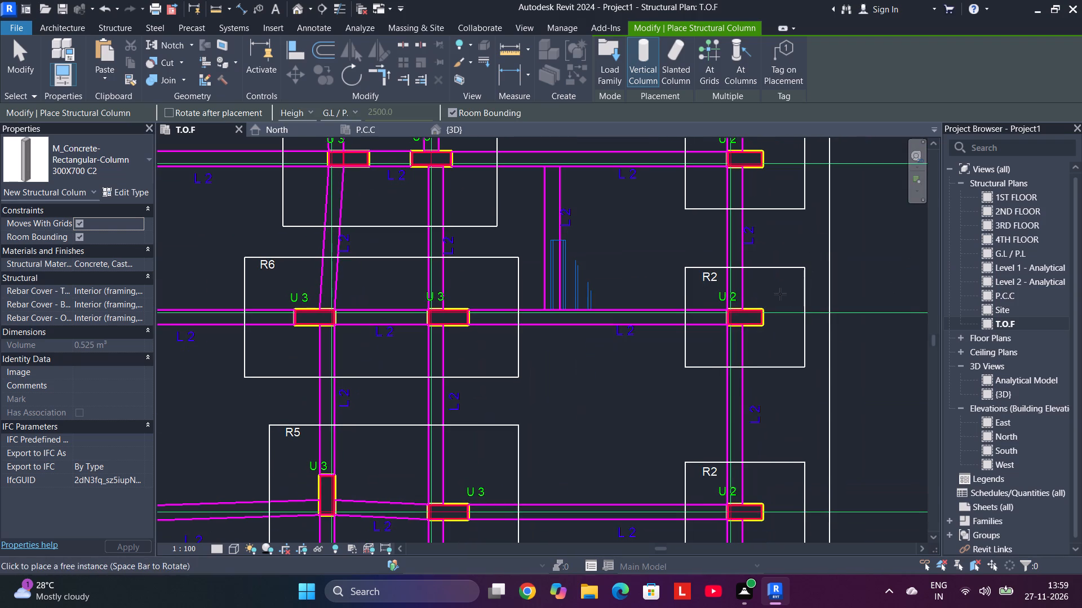
left_click(775, 290)
middle_click_drag(786, 396, 777, 153)
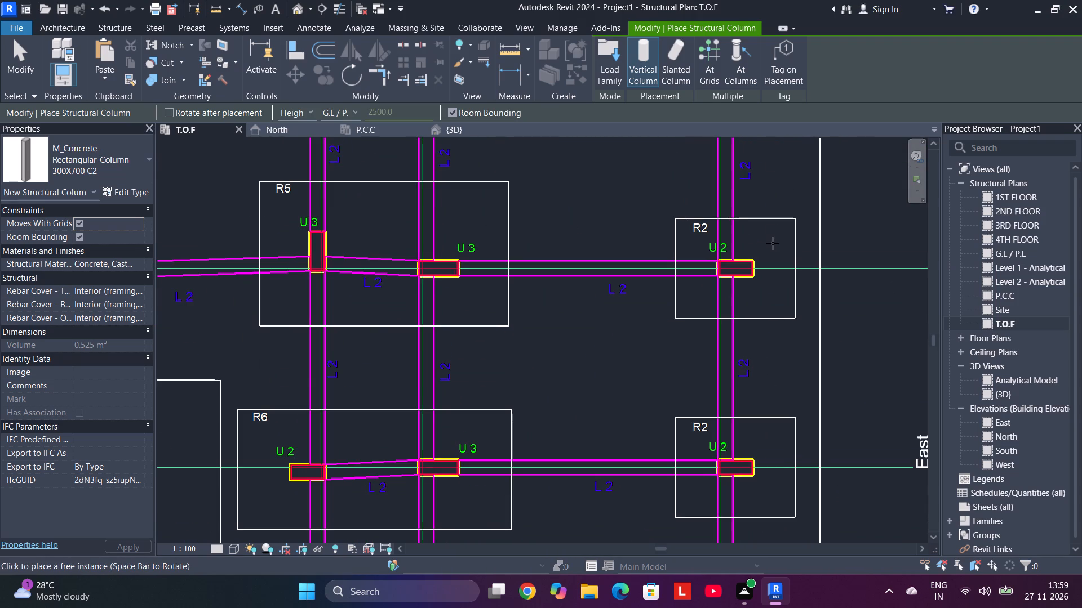
left_click(773, 244)
Place horizontal 300X700 C2 columns beside the U 2 outlines in the remaining three R2 footings down grid 1.
middle_click_drag(768, 378, 777, 176)
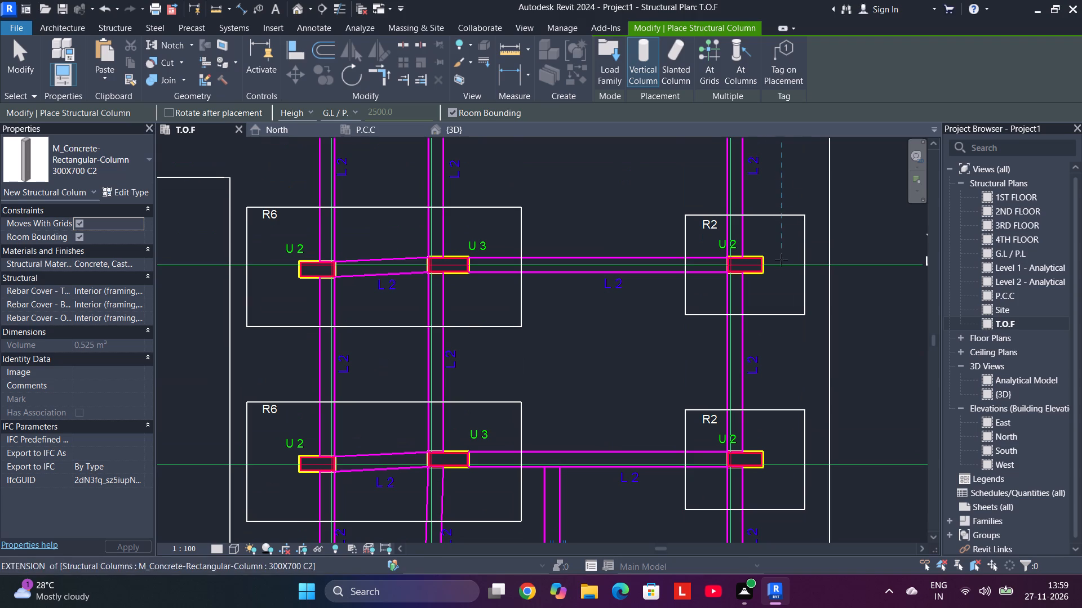
left_click(781, 244)
middle_click_drag(777, 429, 777, 249)
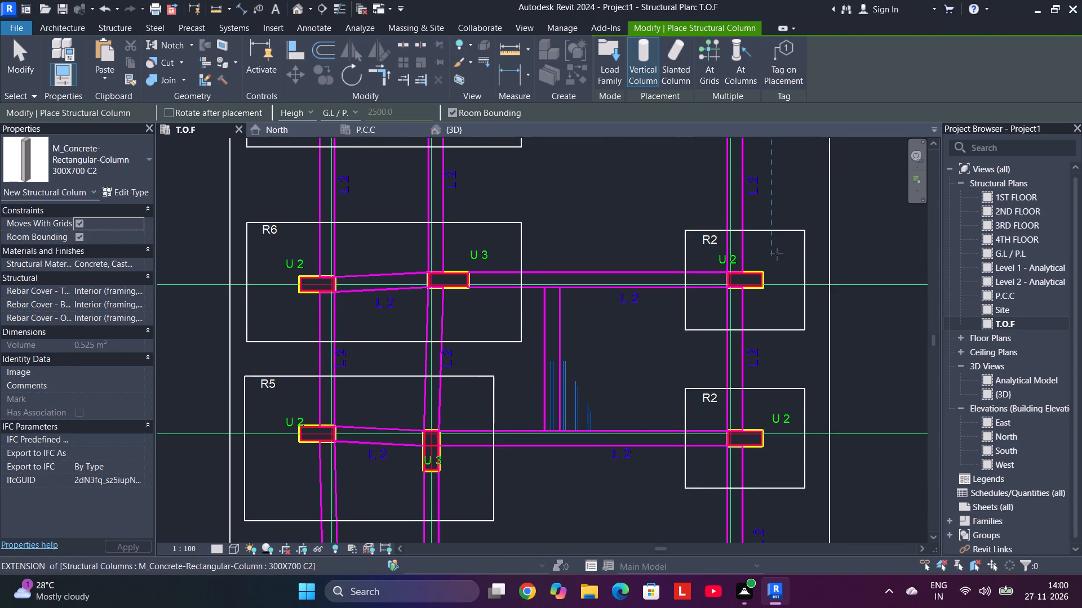
left_click(777, 254)
middle_click_drag(789, 388, 771, 270)
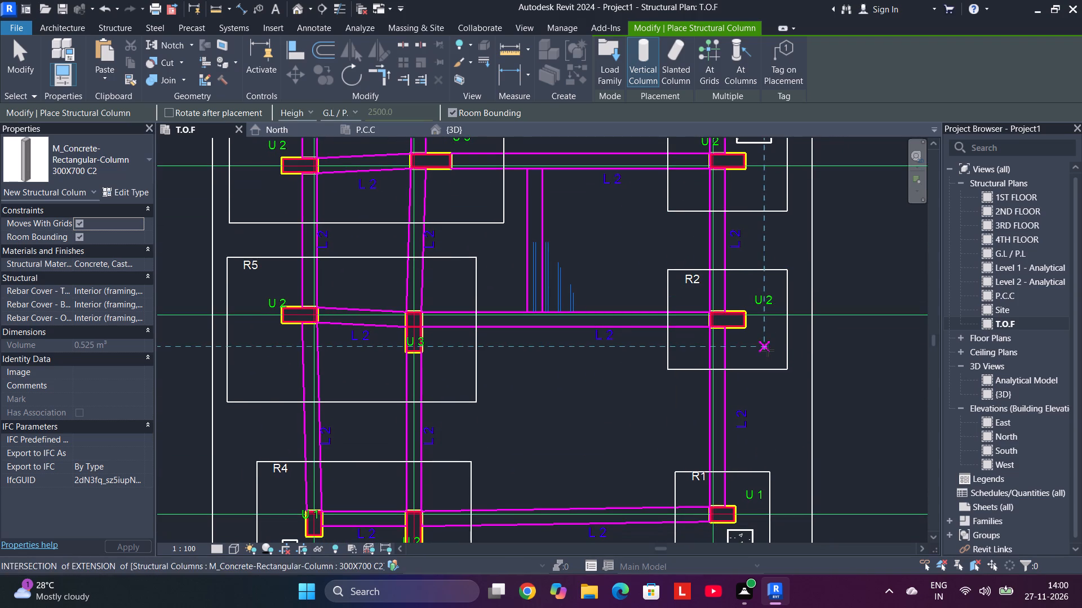
left_click(768, 351)
Place a lengthwise 300X700 C2 column beside the U 2 outline in the R4 footing near the grid 1 end of grid P.
middle_click_drag(768, 381, 748, 186)
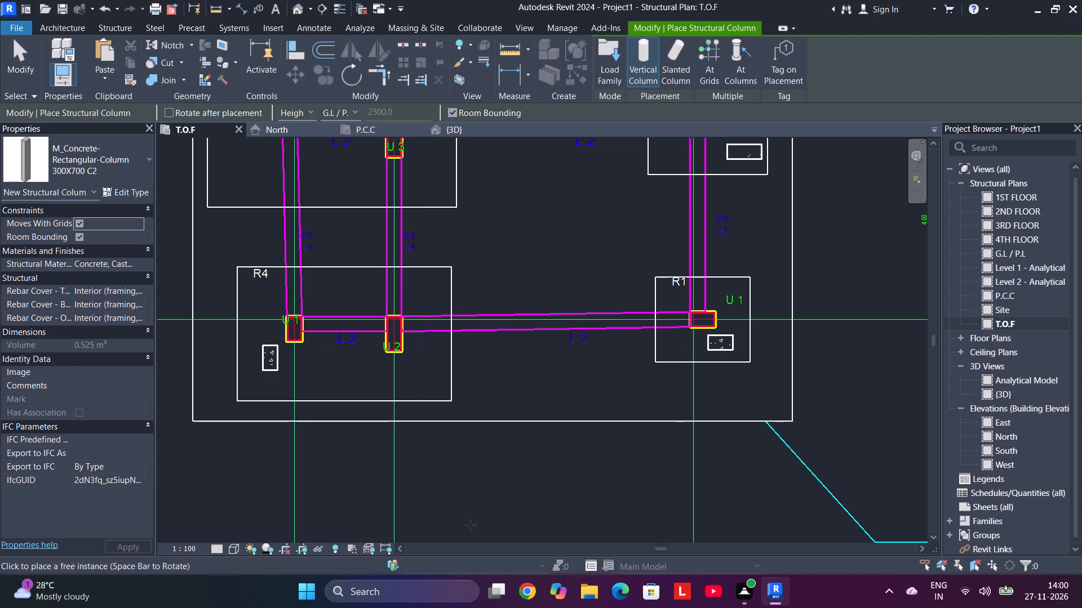
key("space")
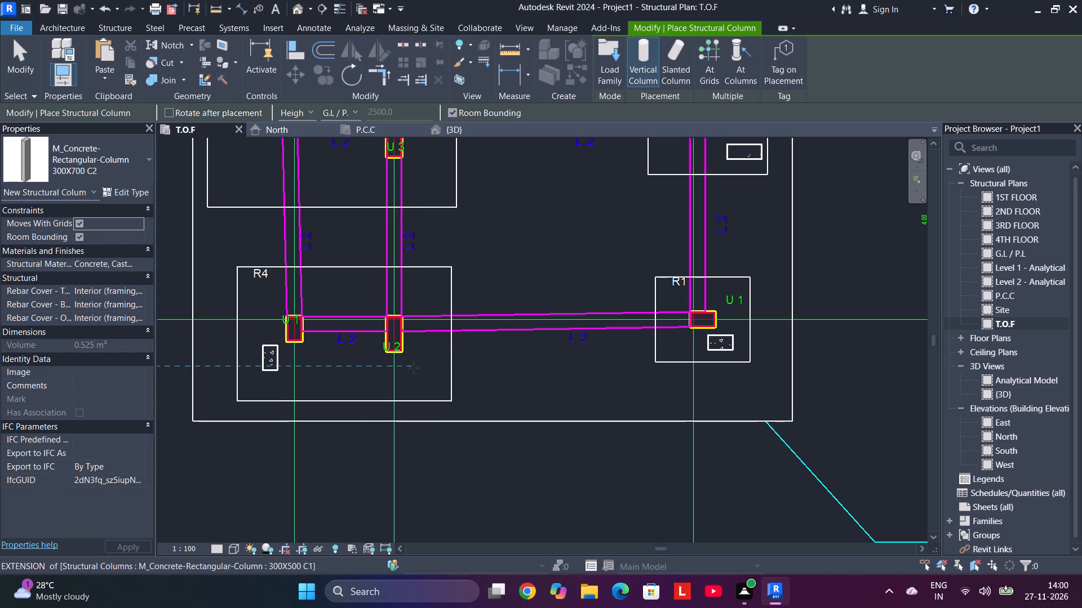
left_click(420, 373)
Switch the column type to 300X800 C3 and place a lengthwise one in the empty courtyard beside the west wing's R6 footings.
scroll(442, 355, "down", 5)
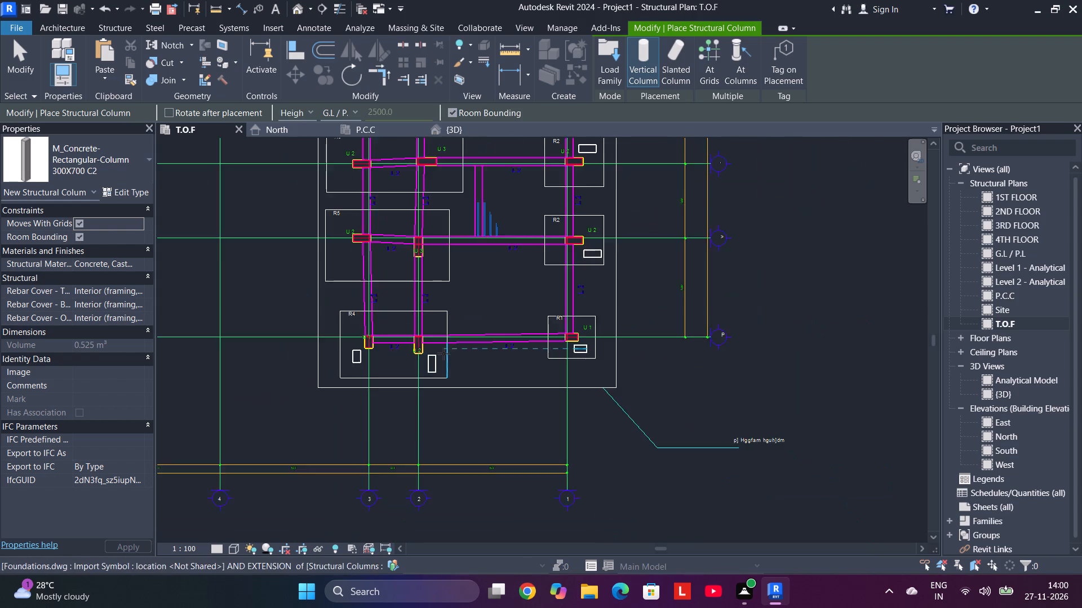
scroll(444, 354, "down", 4)
middle_click_drag(355, 385, 759, 352)
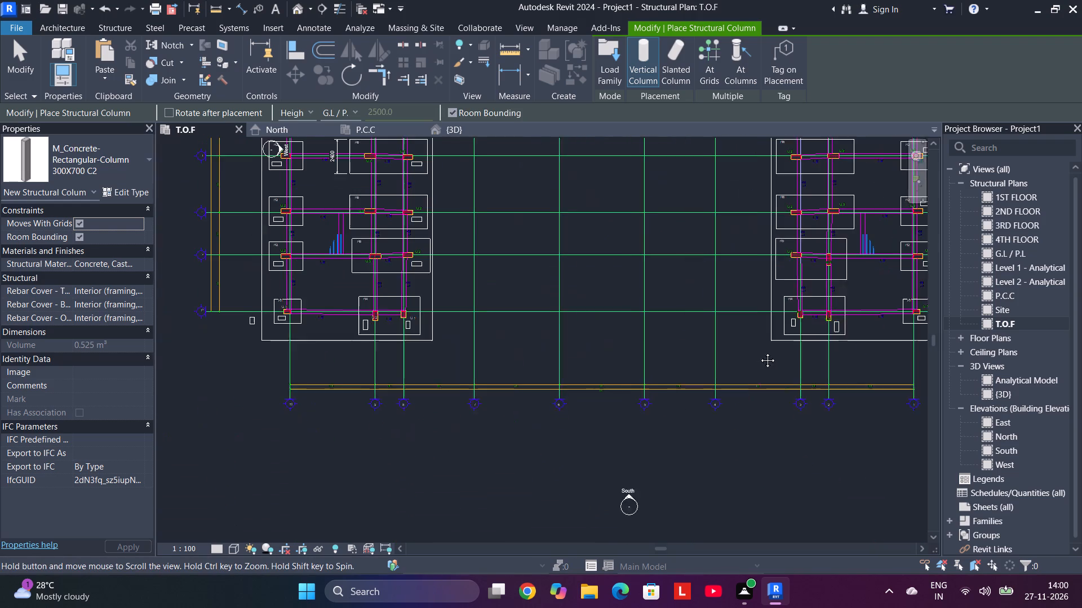
middle_click_drag(759, 352, 601, 383)
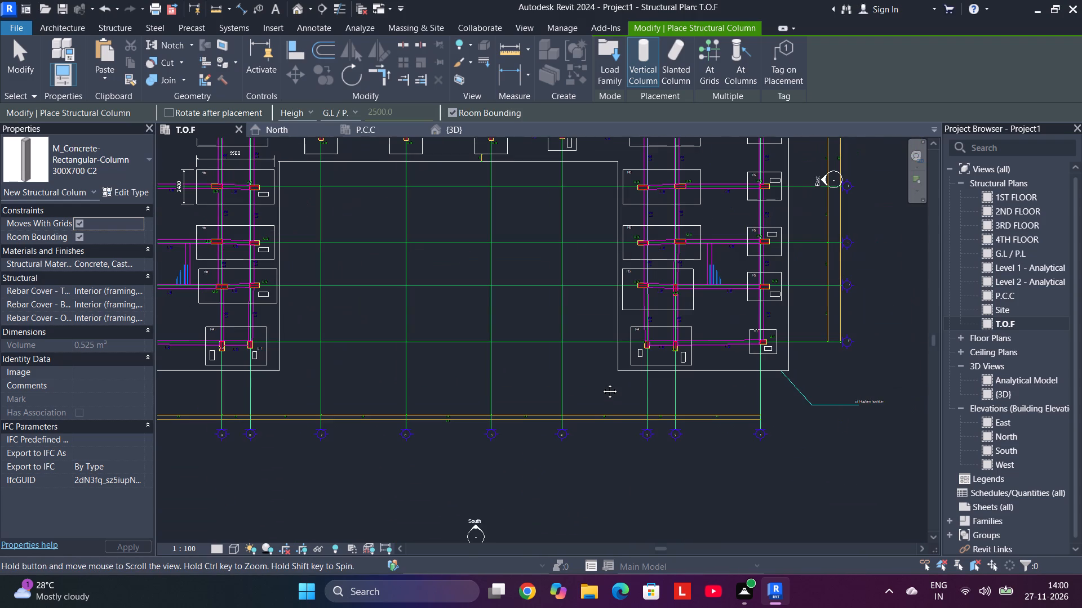
middle_click_drag(601, 383, 629, 517)
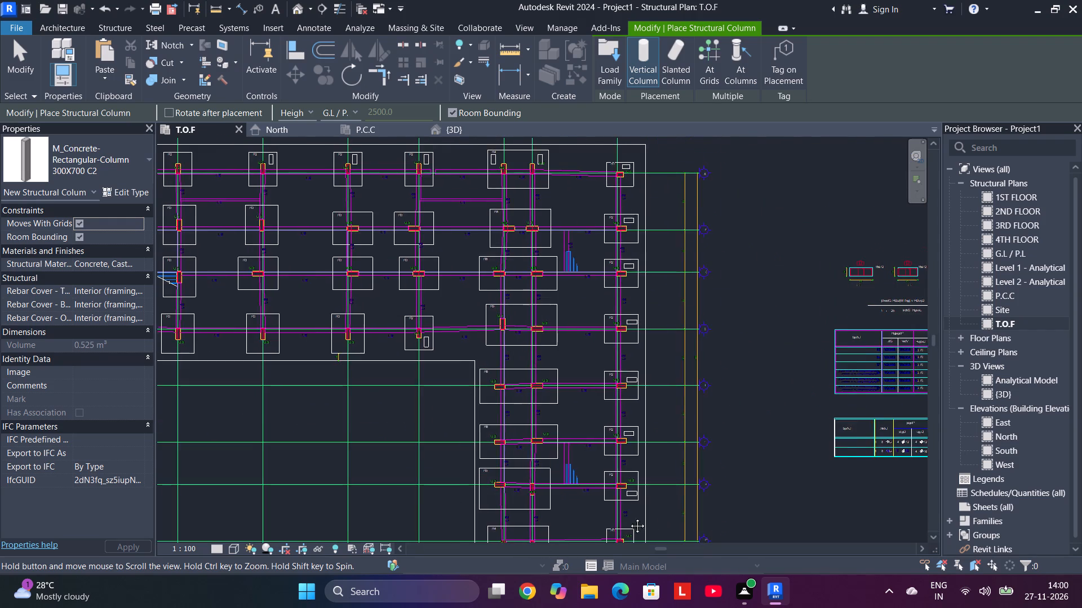
middle_click_drag(629, 517, 772, 472)
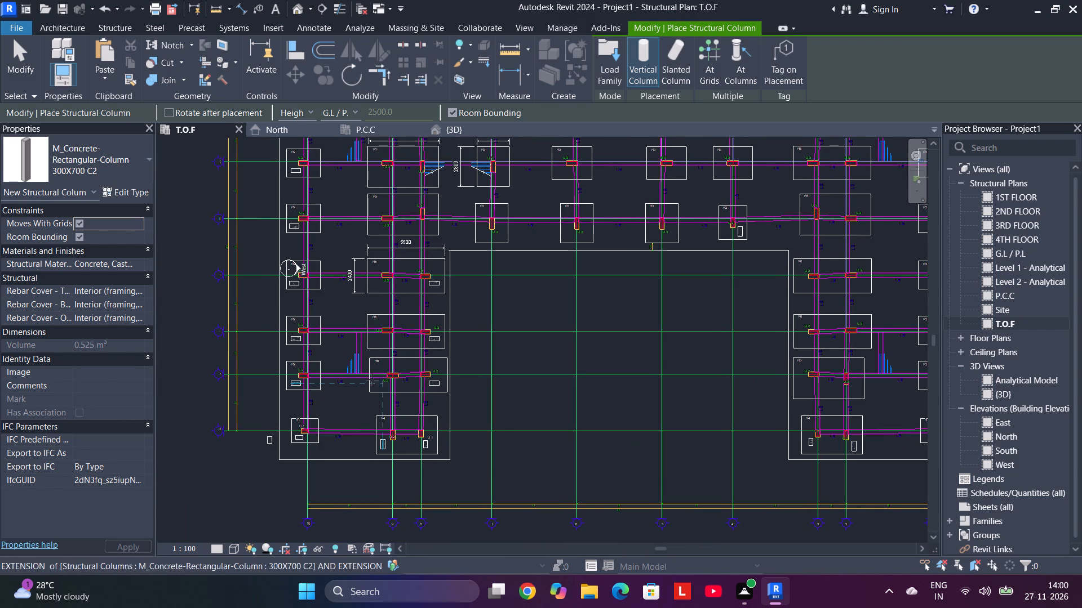
middle_click_drag(343, 401, 409, 434)
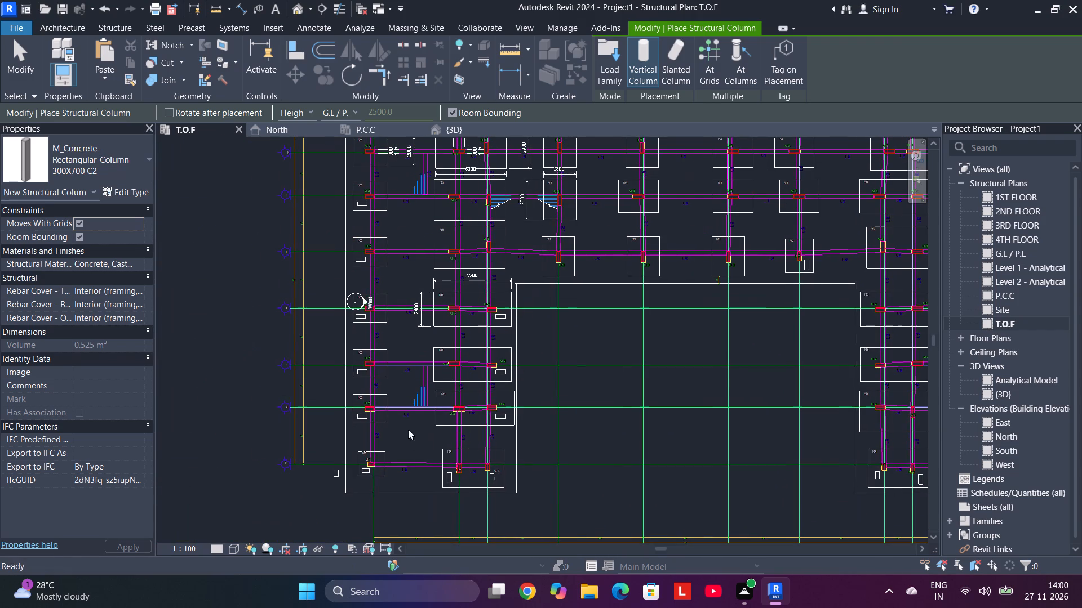
left_click(119, 162)
left_click(104, 292)
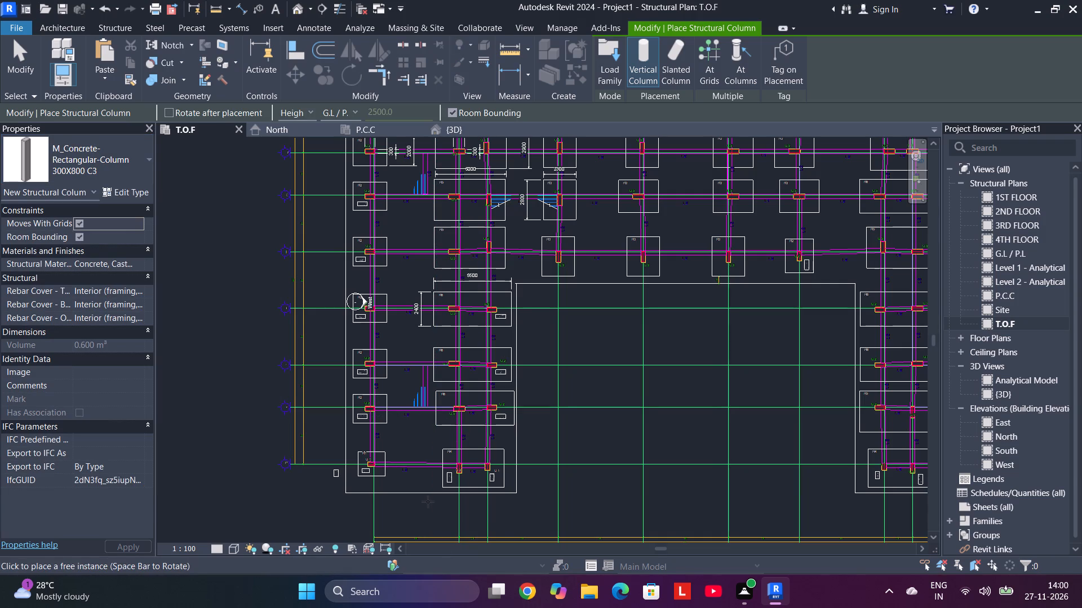
scroll(479, 475, "up", 3)
scroll(445, 390, "up", 1)
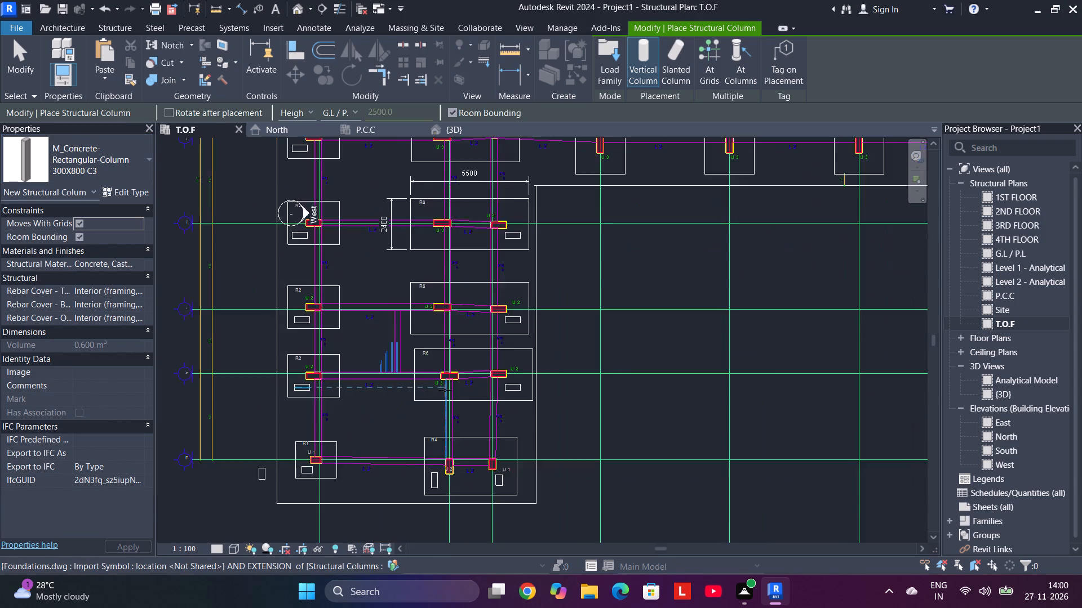
scroll(445, 390, "up", 3)
middle_click_drag(445, 391, 444, 406)
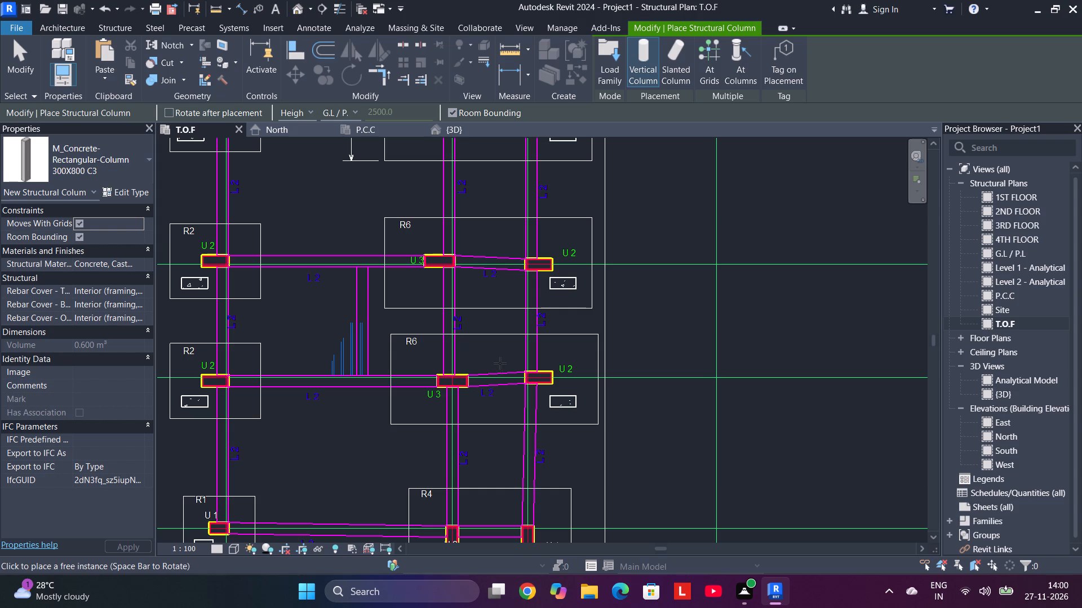
scroll(427, 356, "up", 5)
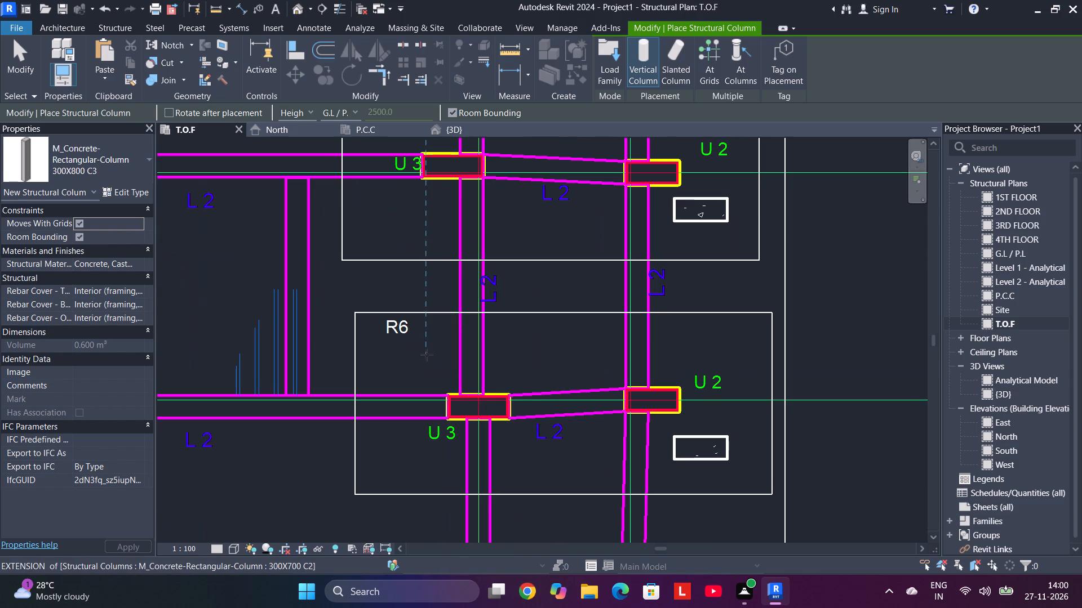
scroll(419, 361, "down", 6)
left_click(618, 337)
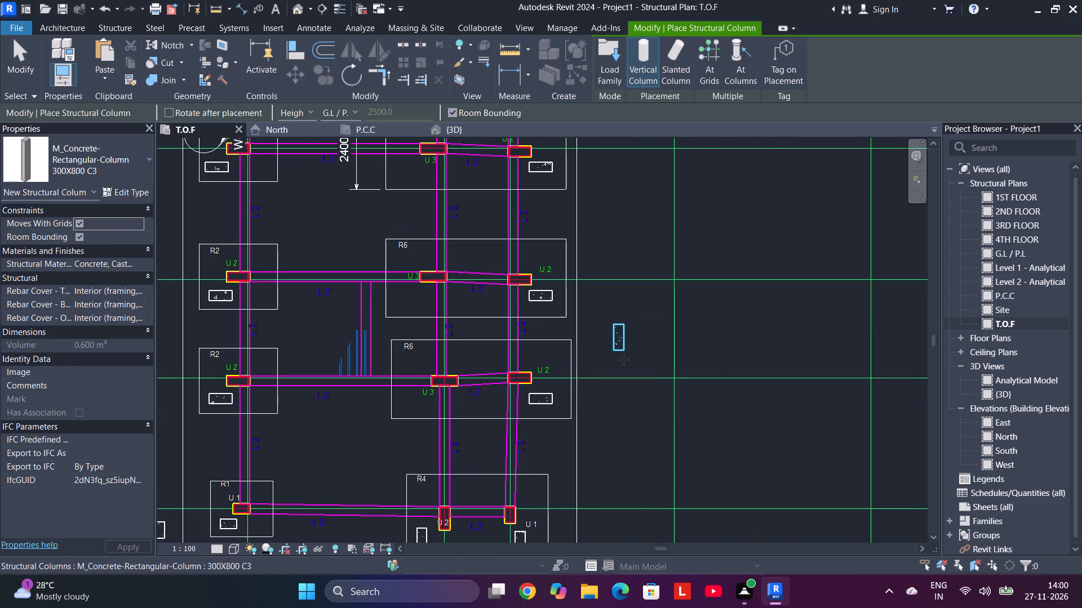
Place horizontal 300X800 C3 columns beside the U 3 outlines in the west wing's three R6 footings.
key("space")
left_click(410, 363)
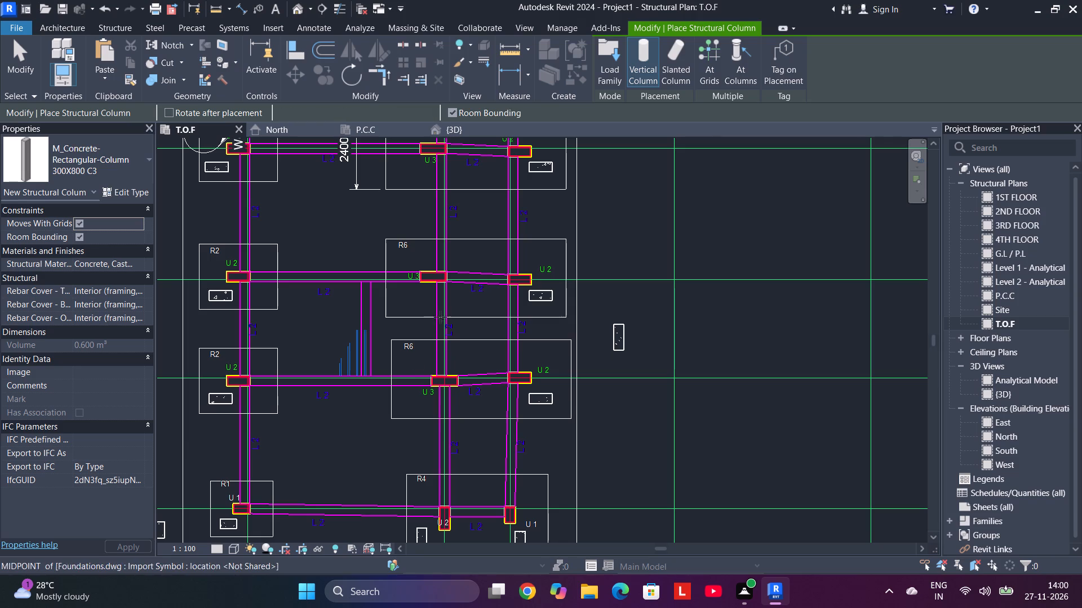
middle_click_drag(442, 319, 445, 410)
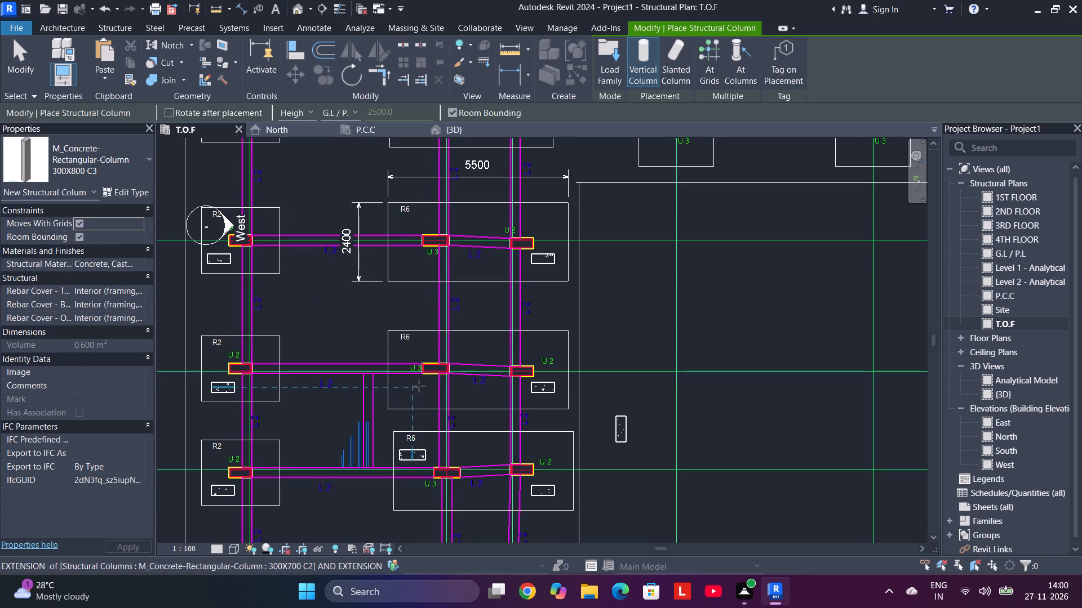
left_click(419, 386)
middle_click_drag(419, 320, 409, 382)
left_click(403, 325)
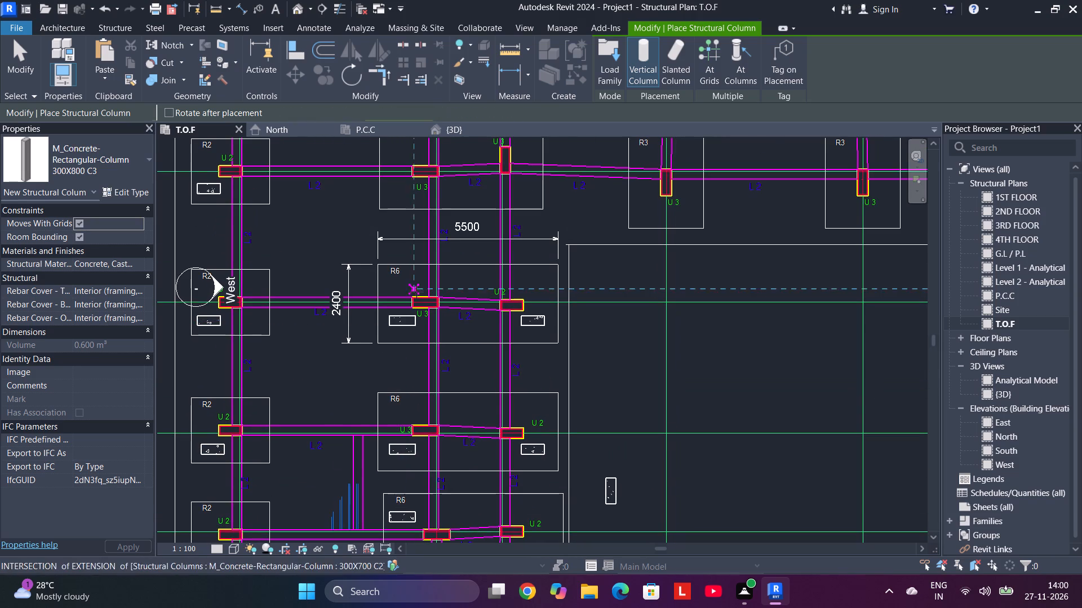
Place a horizontal and a lengthwise 300X800 C3 column beside the U 3 outlines in each of the two R5 footings above R6.
middle_click_drag(417, 302, 415, 426)
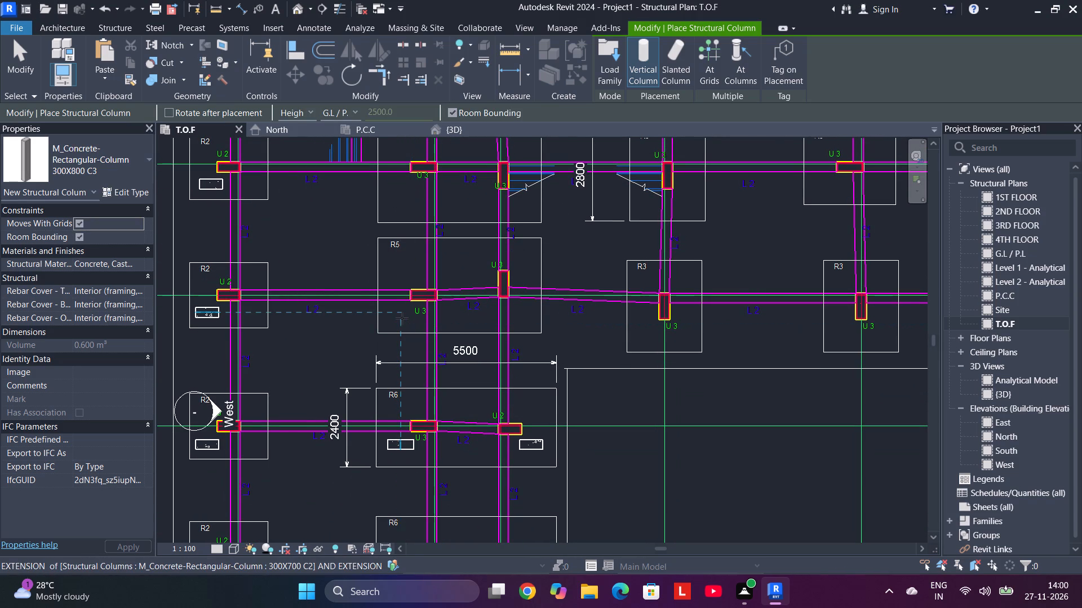
left_click(402, 318)
left_click(412, 196)
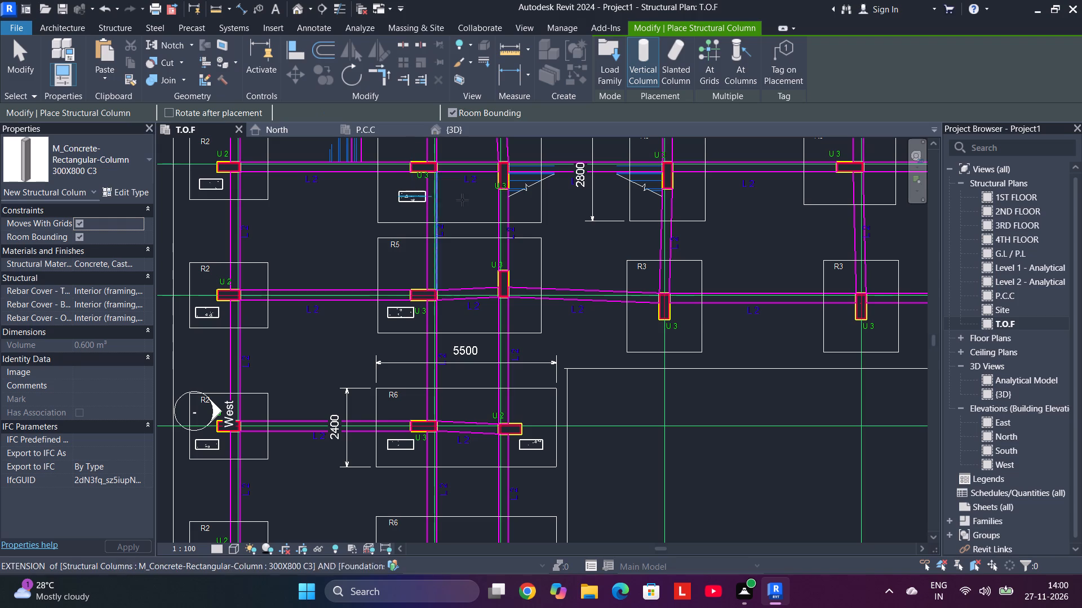
key("space")
left_click(479, 202)
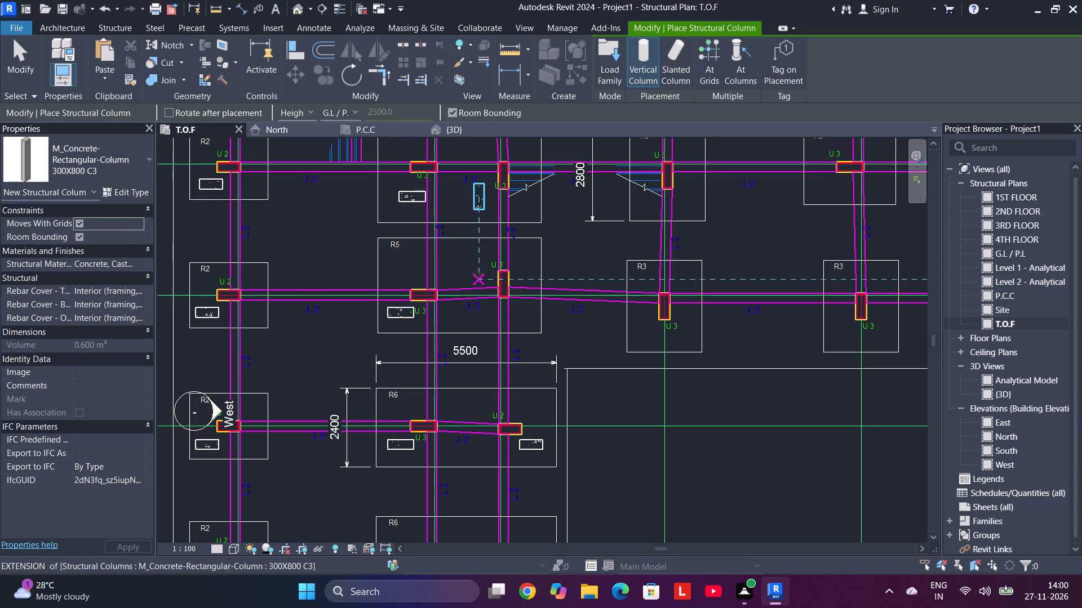
left_click(478, 274)
Place a lengthwise and a horizontal 300X800 C3 column beside the U 3 outlines in the 5000-wide R5 footing below R4.
middle_click_drag(489, 247, 500, 510)
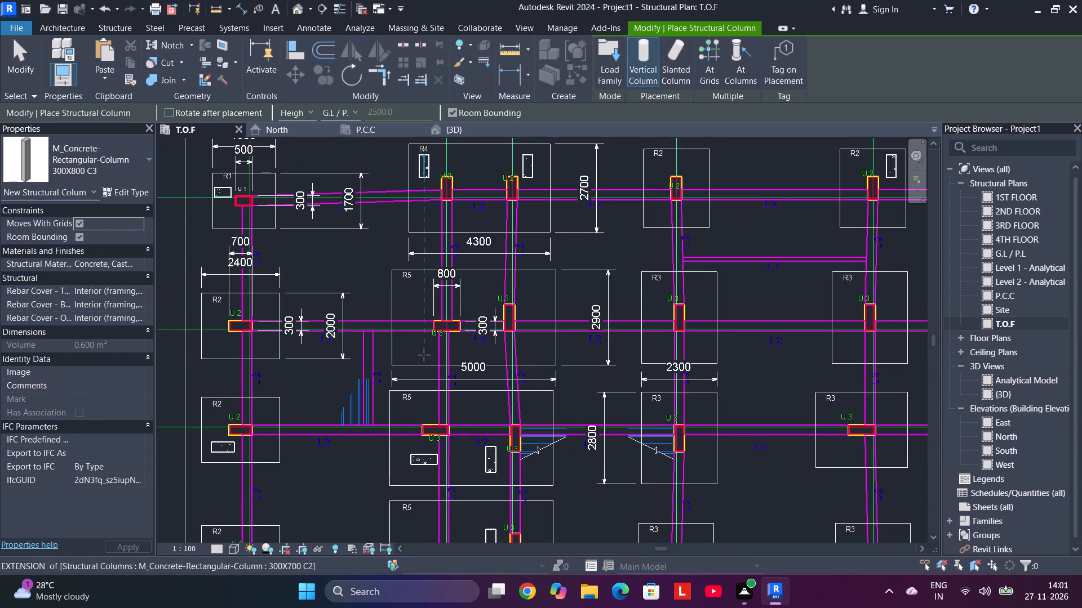
left_click(526, 302)
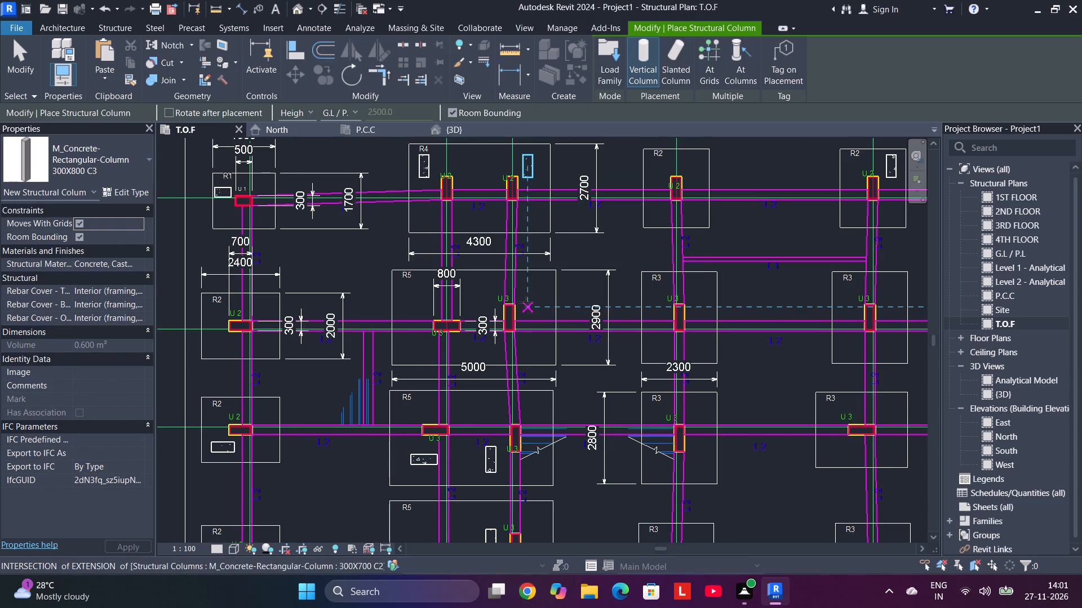
key("space")
left_click(418, 348)
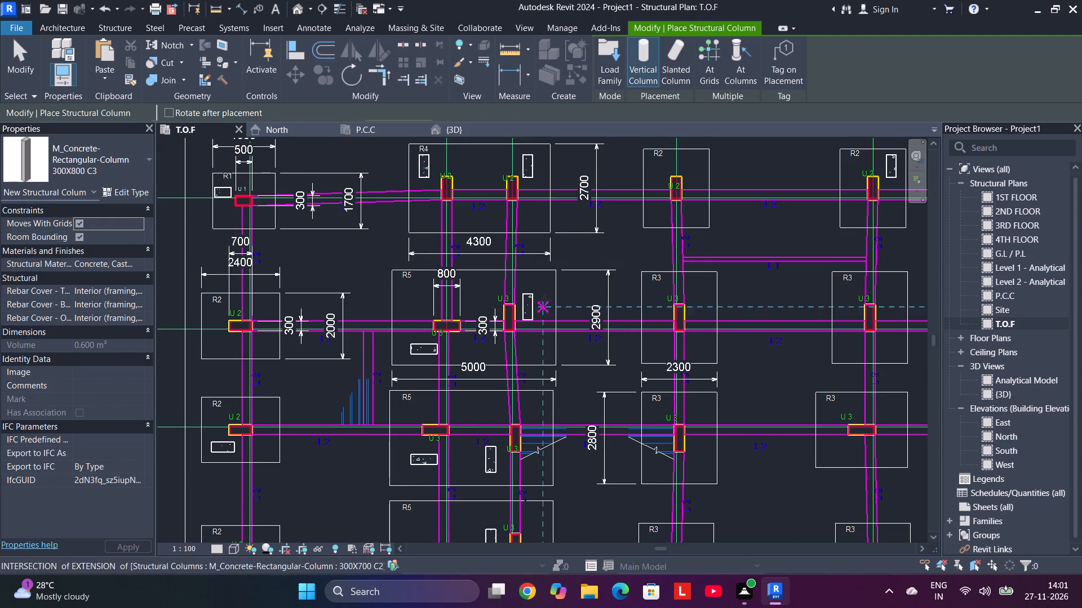
middle_click_drag(614, 303, 515, 439)
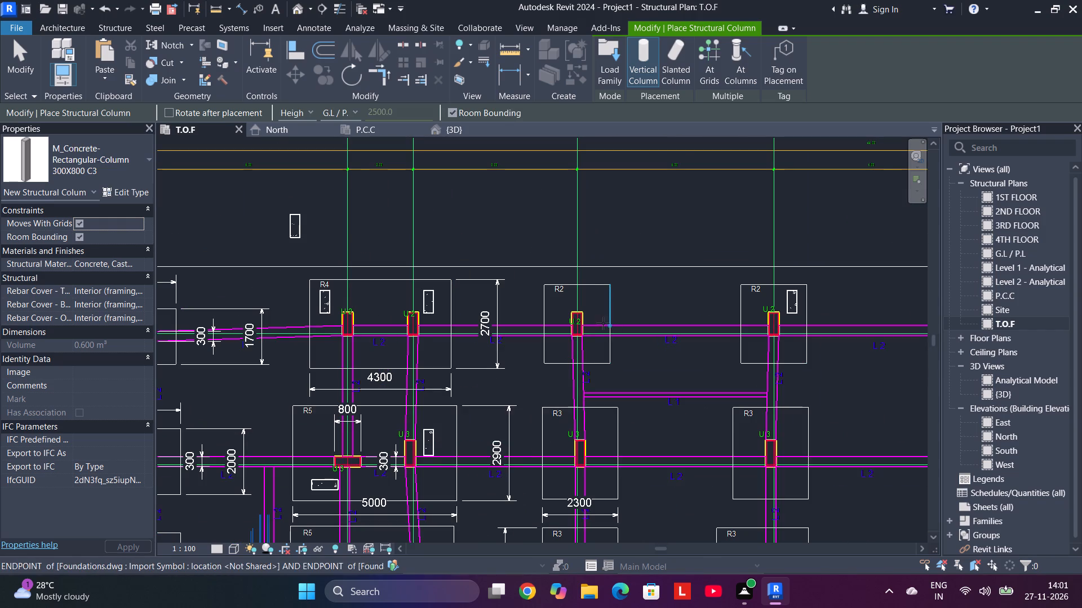
Place a horizontal, a diagonal and a lengthwise 300X800 C3 column around the U 3 outline in the 2300-wide R3 footing on grid 7.
scroll(593, 330, "up", 7)
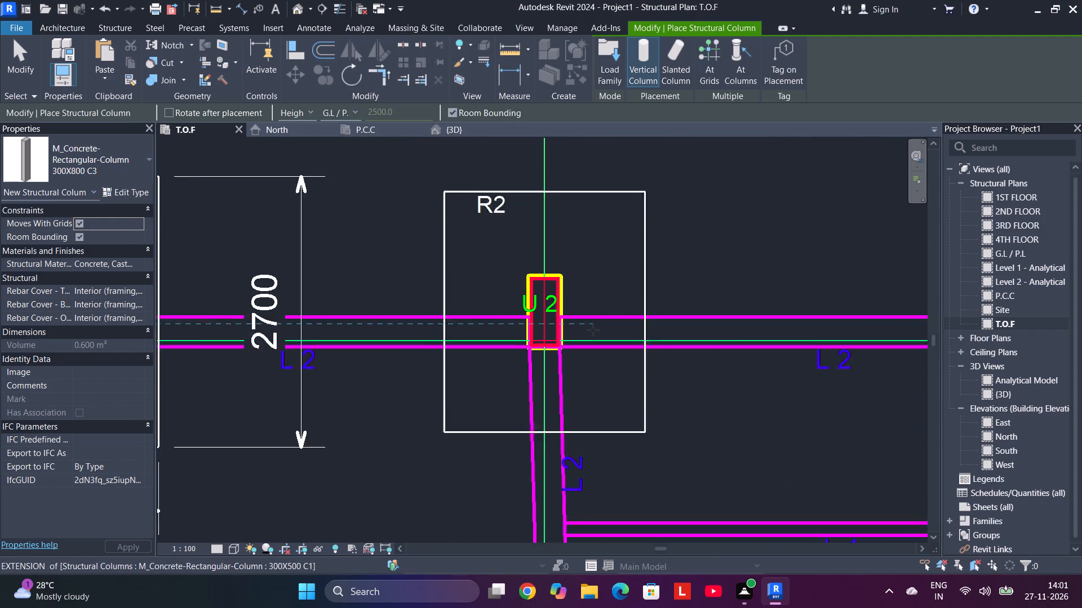
scroll(593, 330, "up", 2)
scroll(593, 330, "down", 6)
middle_click_drag(618, 418, 628, 344)
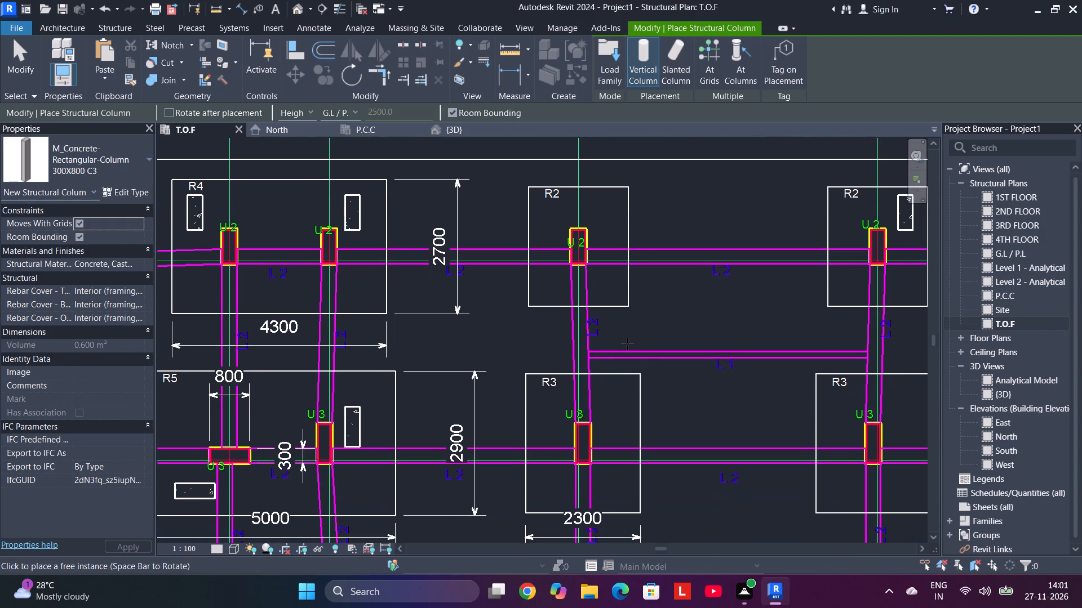
left_click(623, 420)
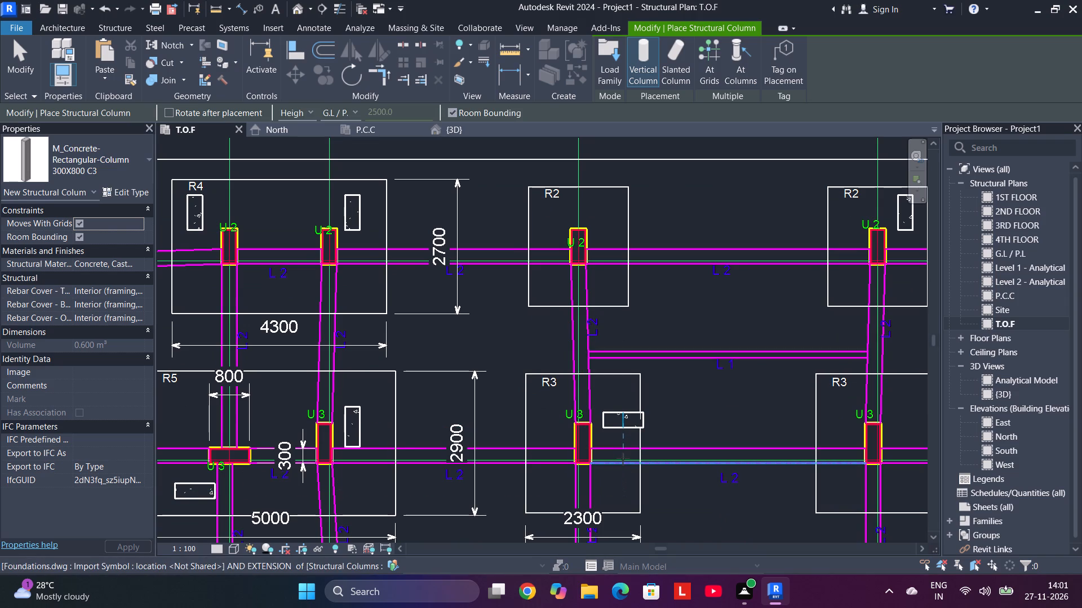
key("space")
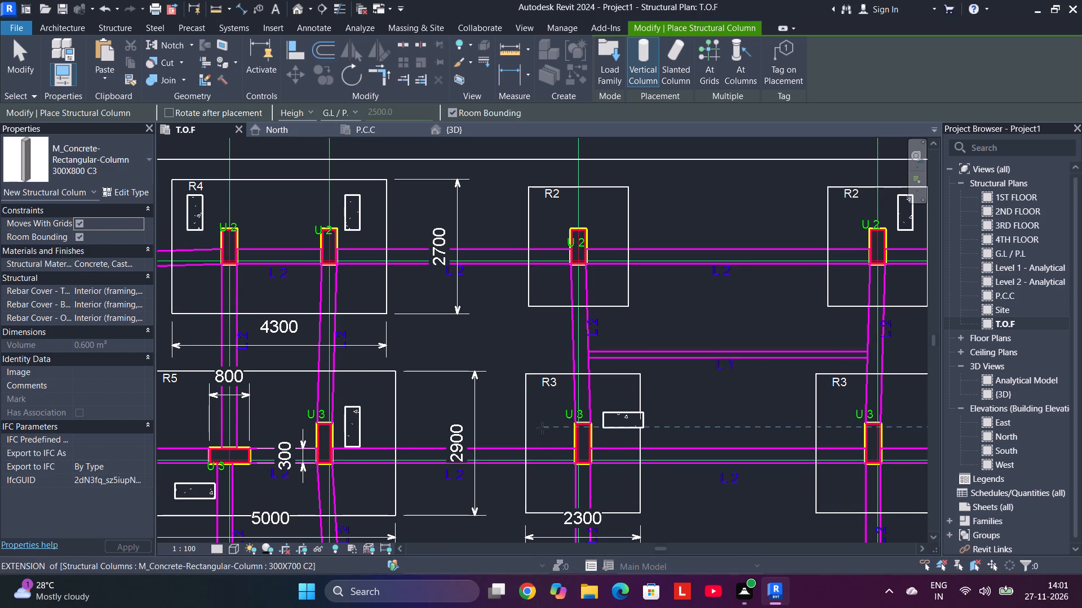
left_click(542, 428)
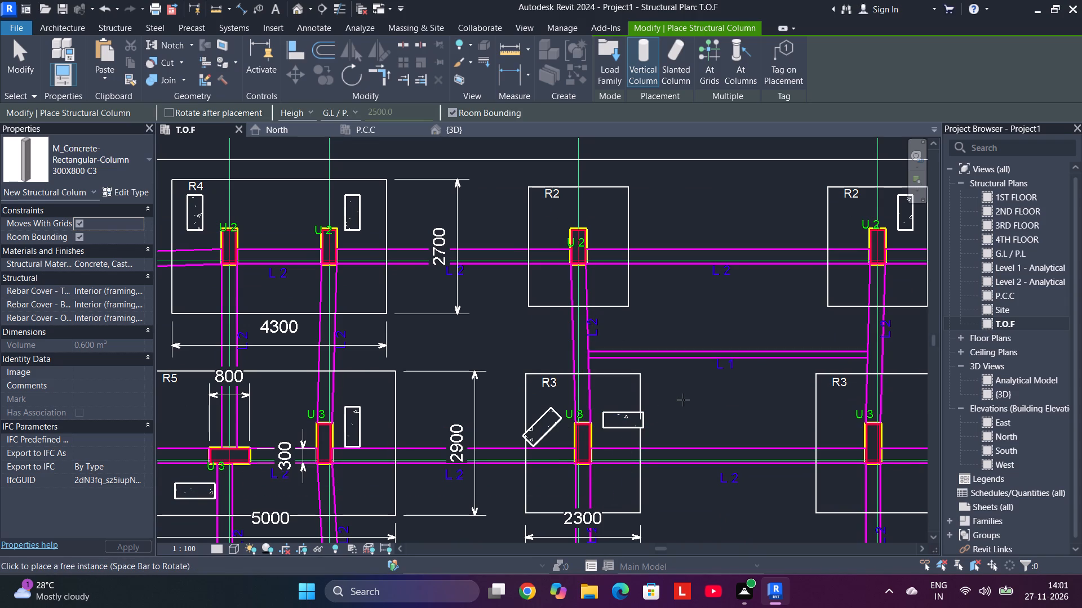
key("space")
left_click(608, 481)
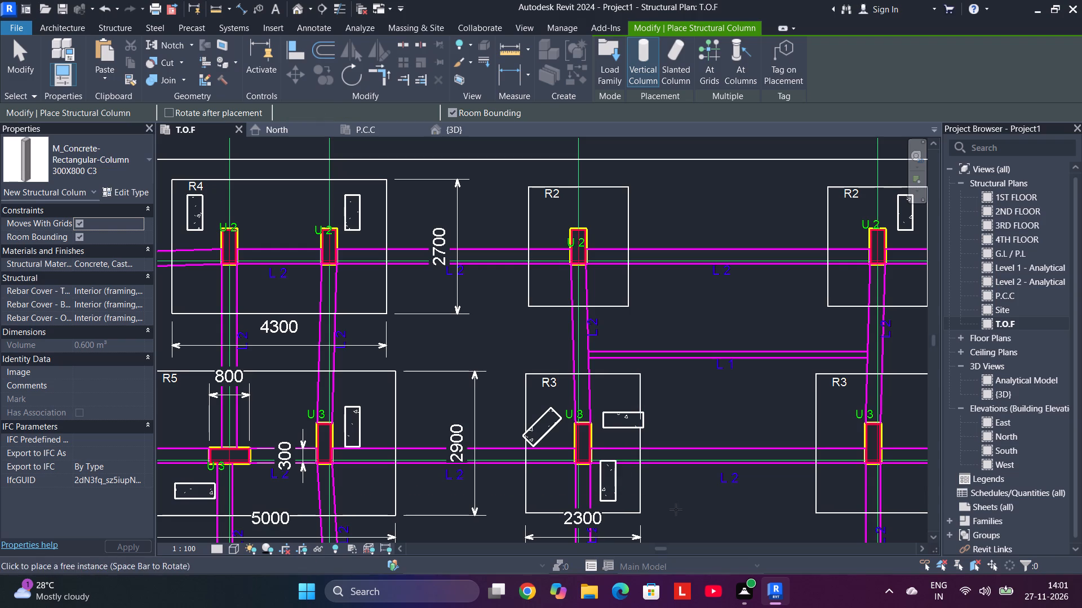
Place lengthwise 300X800 C3 columns in the 2800-long R3 footing, the upper R3 on grid 6 and the bottom-row R3 footings on grids 7 and 6.
middle_click_drag(676, 509, 642, 382)
left_click(582, 457)
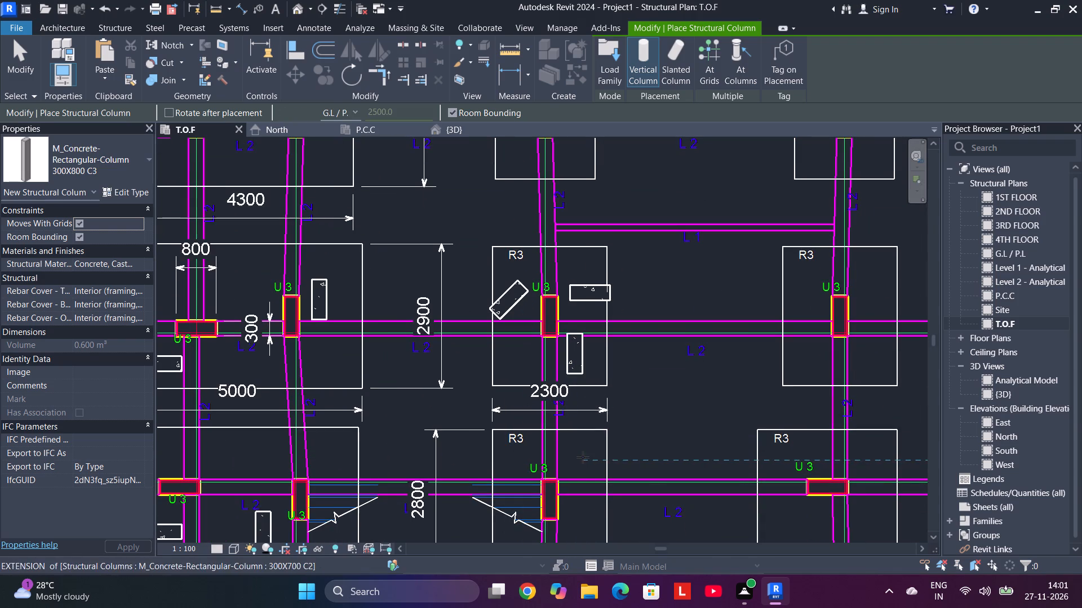
left_click(818, 369)
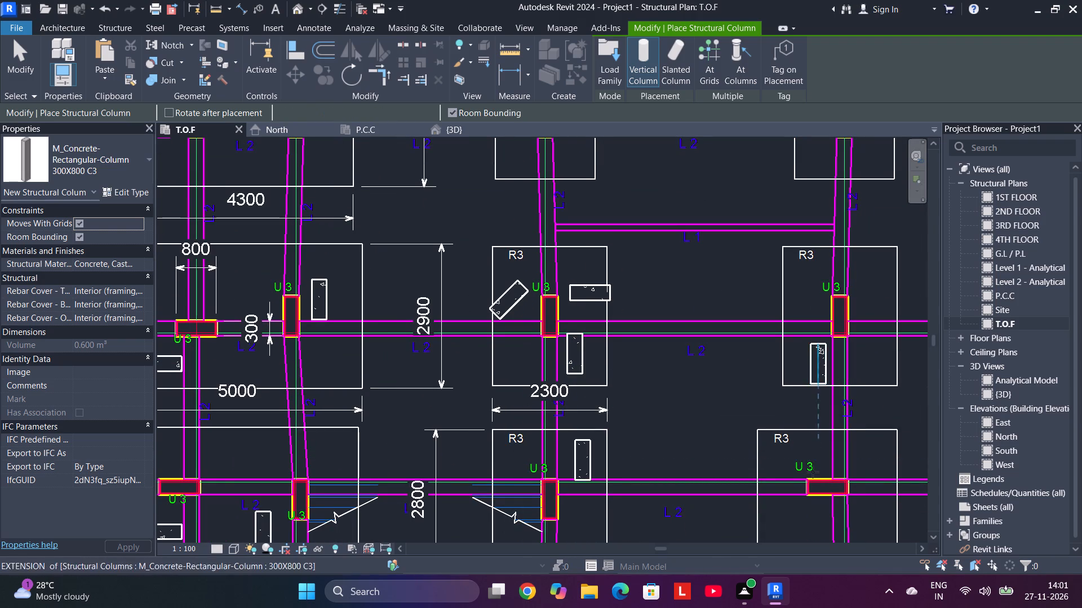
middle_click_drag(810, 482, 716, 345)
middle_click_drag(579, 443, 609, 335)
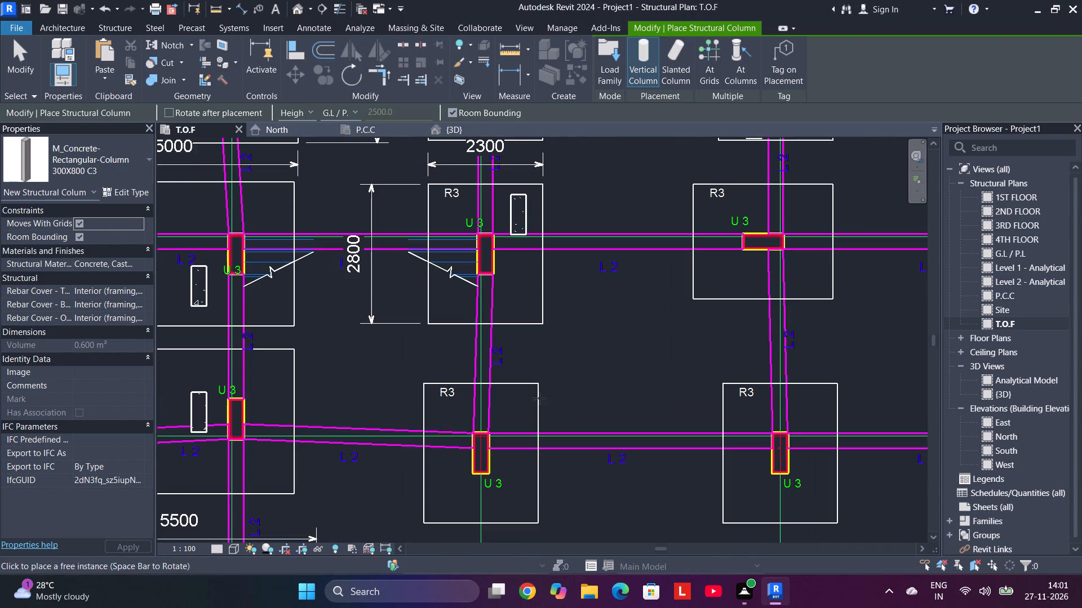
left_click(526, 413)
left_click(747, 419)
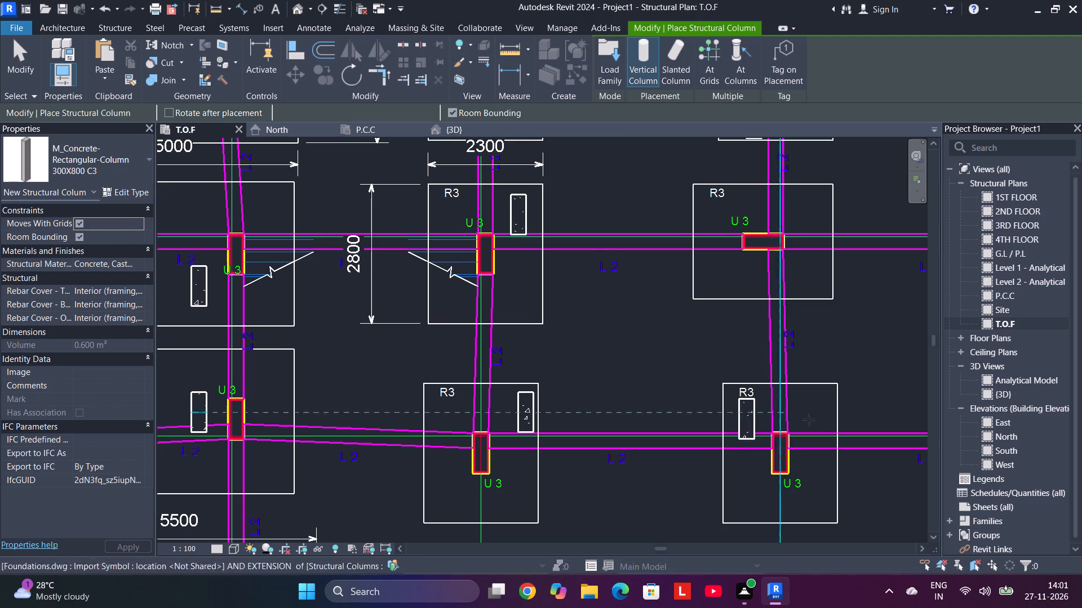
Place horizontal 300X800 C3 columns beside the horizontal U 3 outlines in the middle R3 footing on grid 6 and the four R3 footings east of it.
middle_click_drag(841, 365, 841, 508)
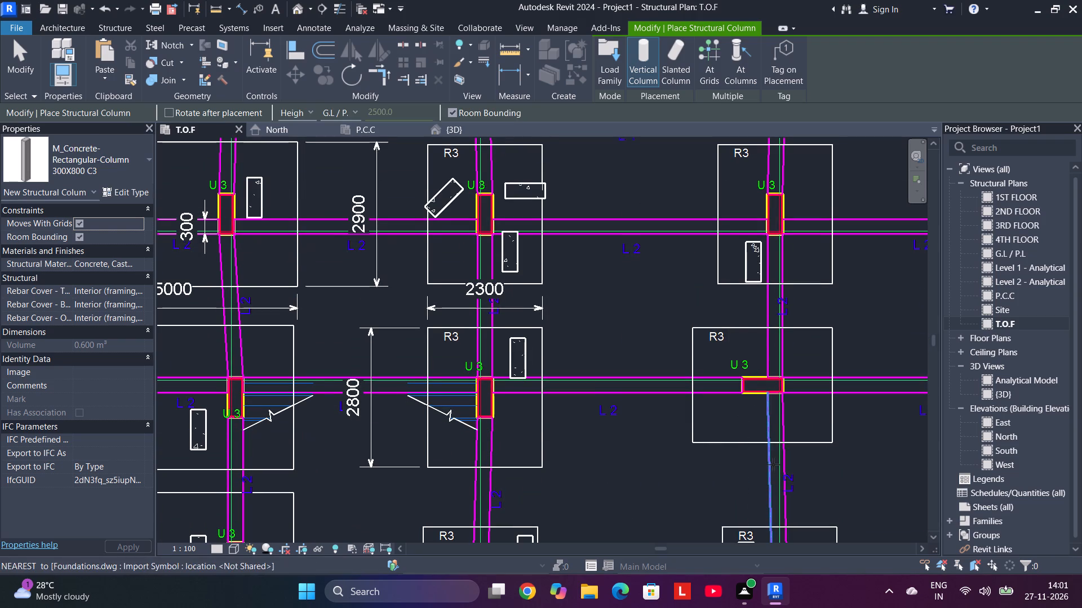
middle_click_drag(772, 451, 715, 292)
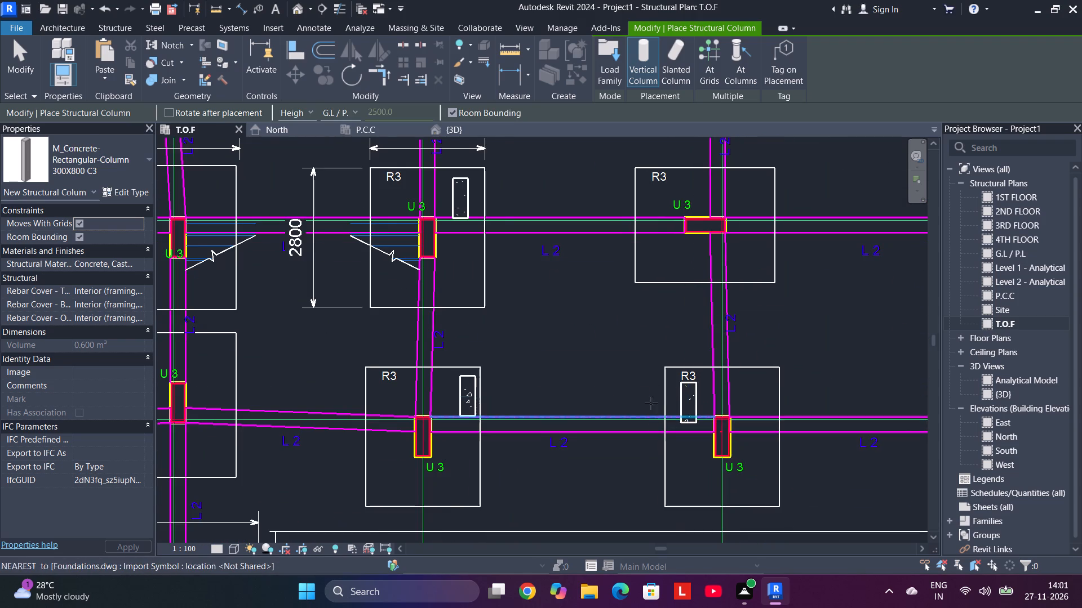
scroll(629, 488, "down", 3)
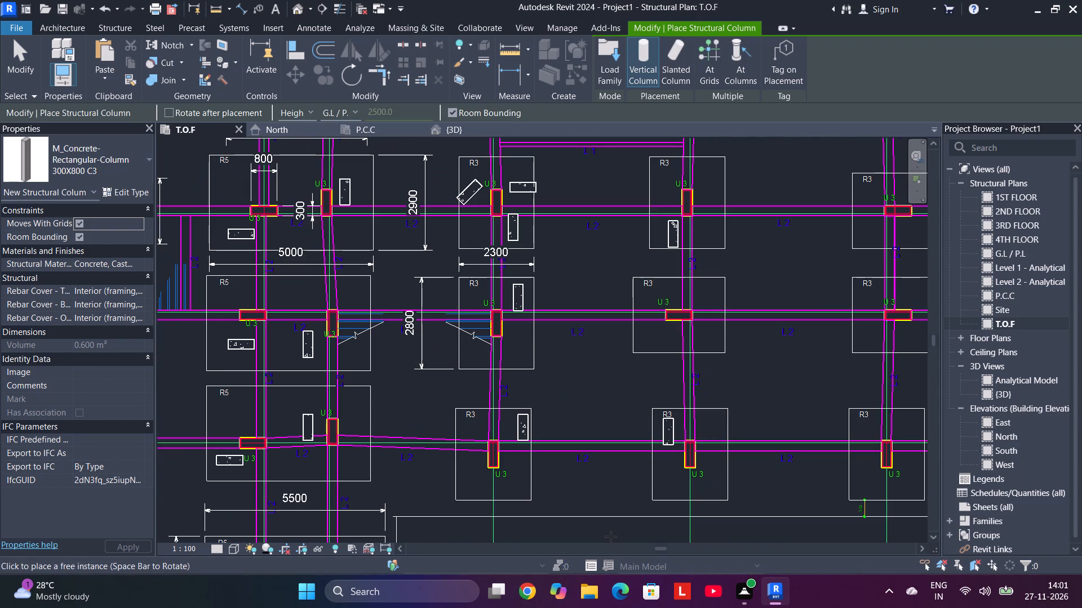
key("space")
left_click(666, 330)
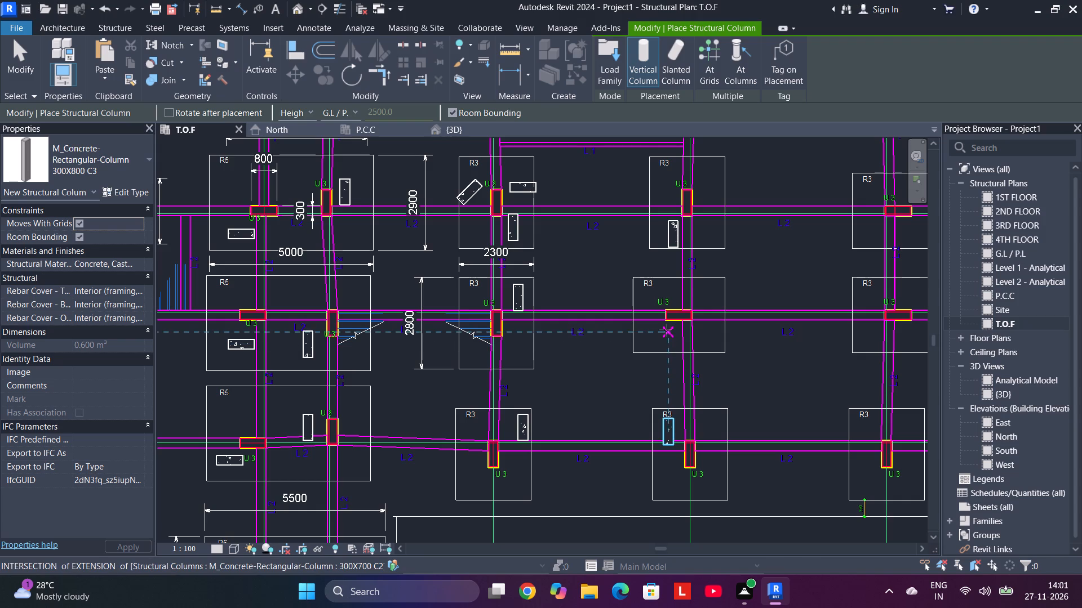
middle_click_drag(684, 306, 690, 482)
middle_click_drag(688, 298, 691, 405)
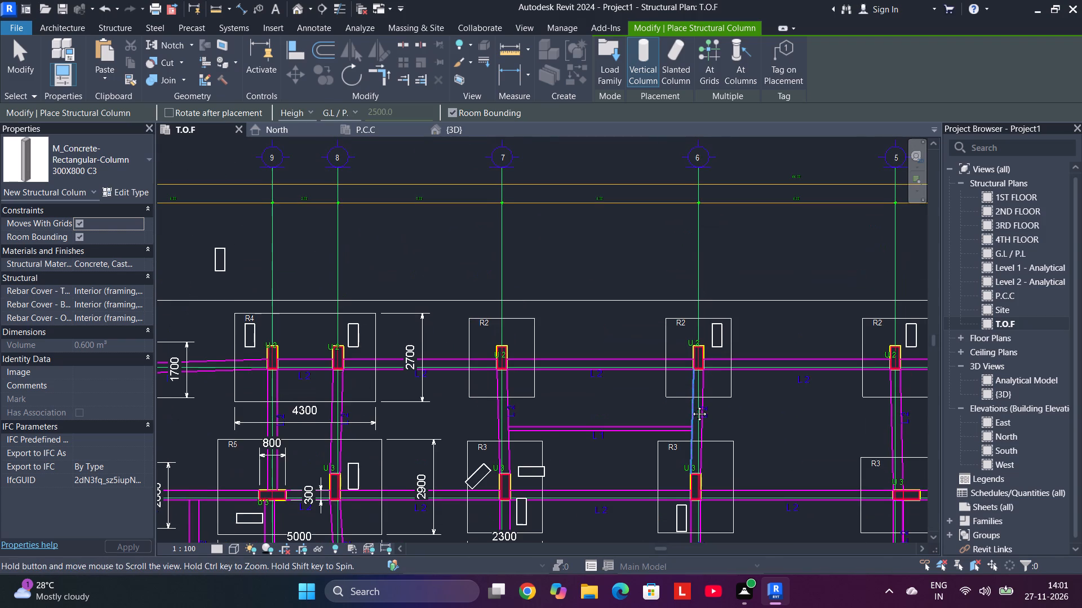
middle_click_drag(691, 405, 443, 327)
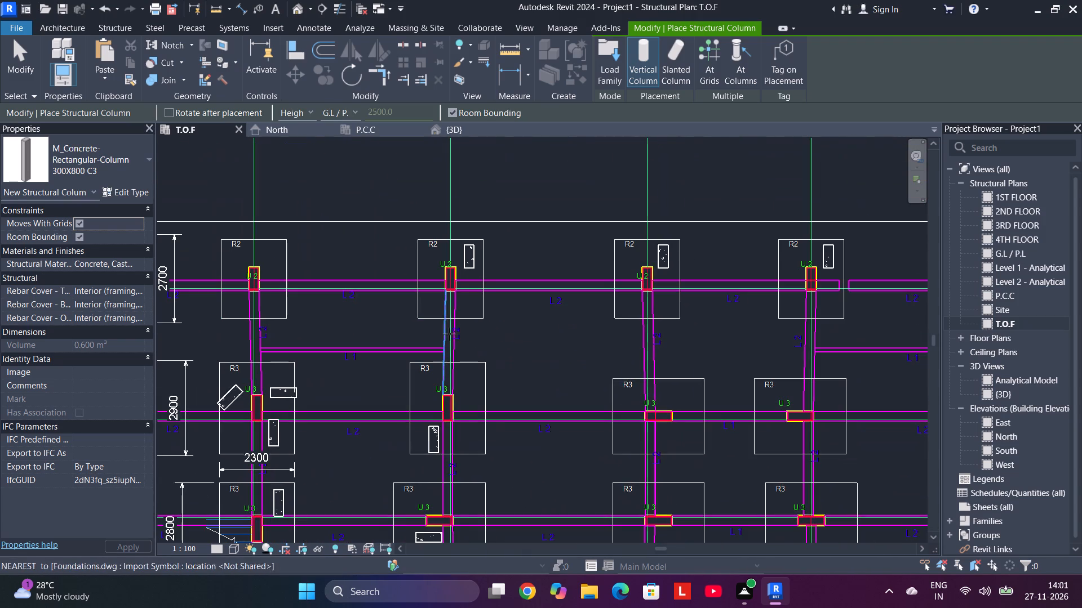
left_click(675, 435)
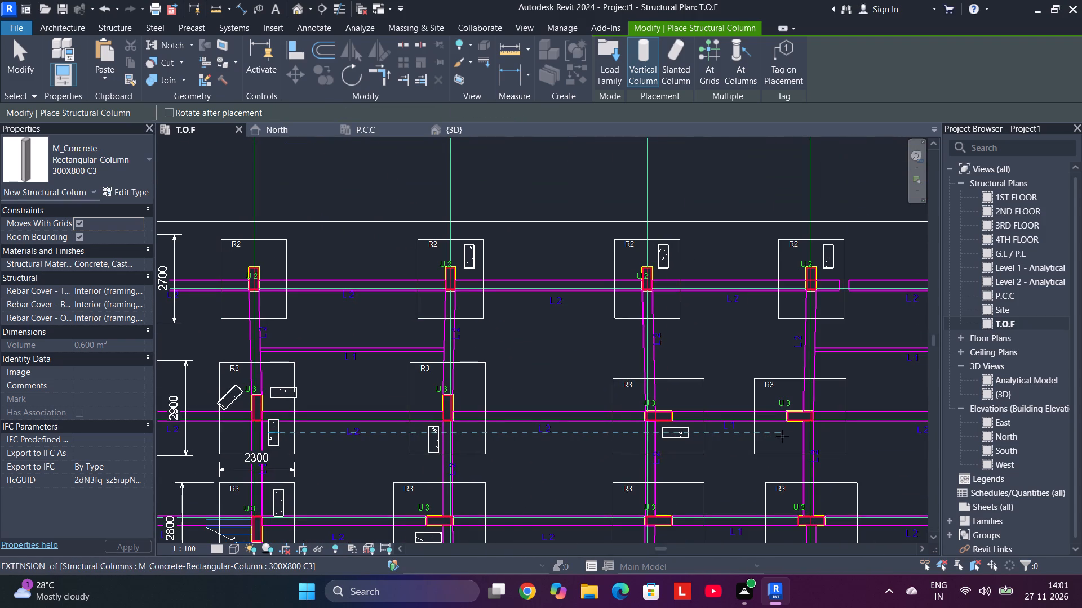
left_click(782, 436)
middle_click_drag(793, 463, 720, 289)
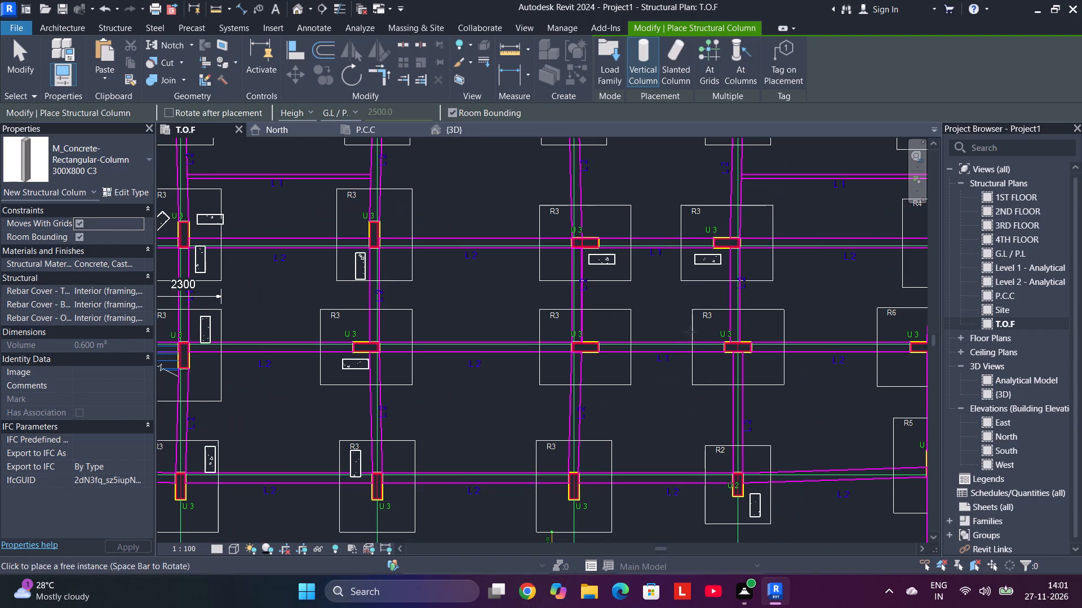
left_click(717, 373)
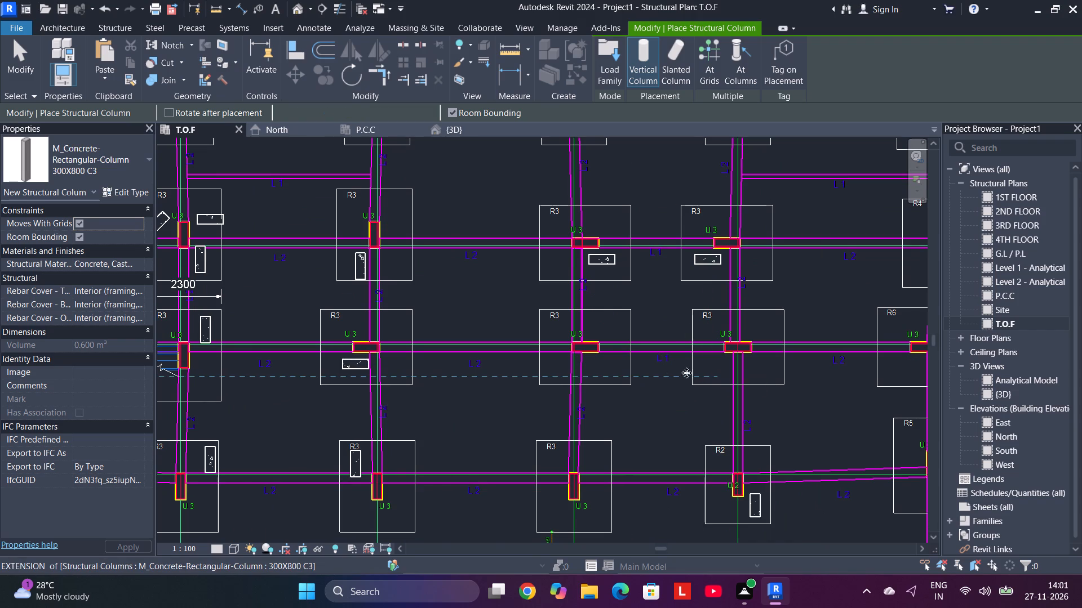
left_click(605, 366)
Place a lengthwise 300X800 C3 column beside the U 3 outline in the bottom-row R3 footing next to the R2 footing.
middle_click_drag(656, 450, 652, 372)
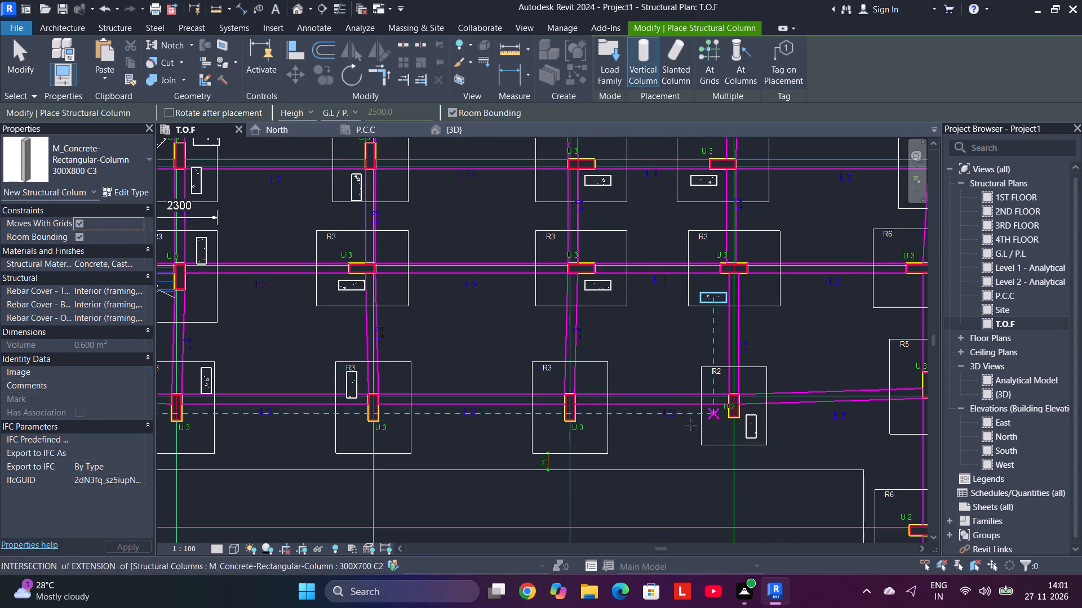
key("space")
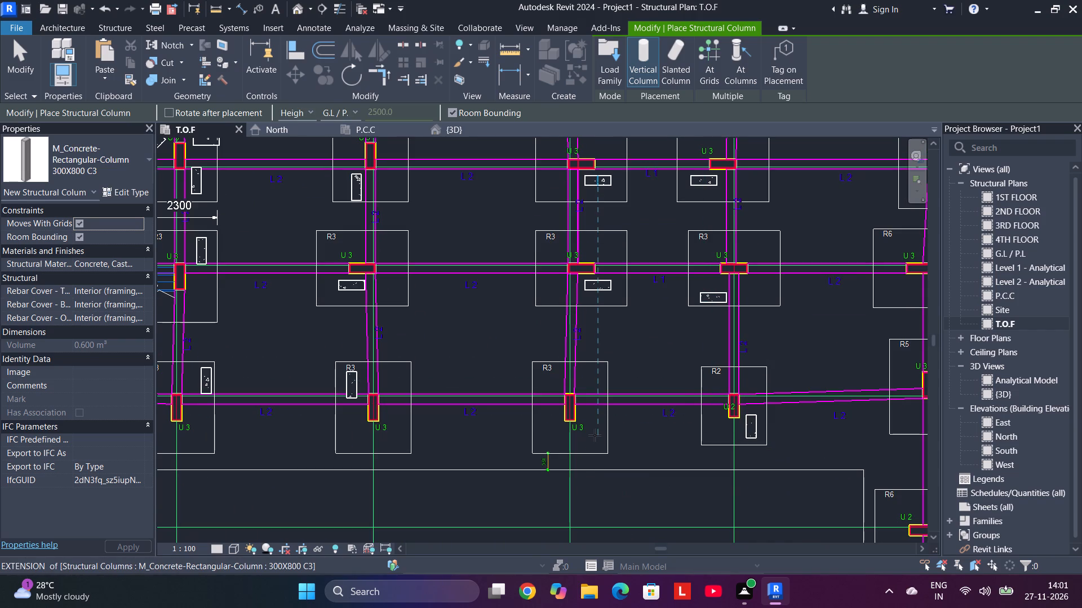
left_click(595, 435)
Place two lengthwise and two horizontal 300X800 C3 columns around the U 3 outlines in the R4 footing above R6.
middle_click_drag(760, 436, 600, 479)
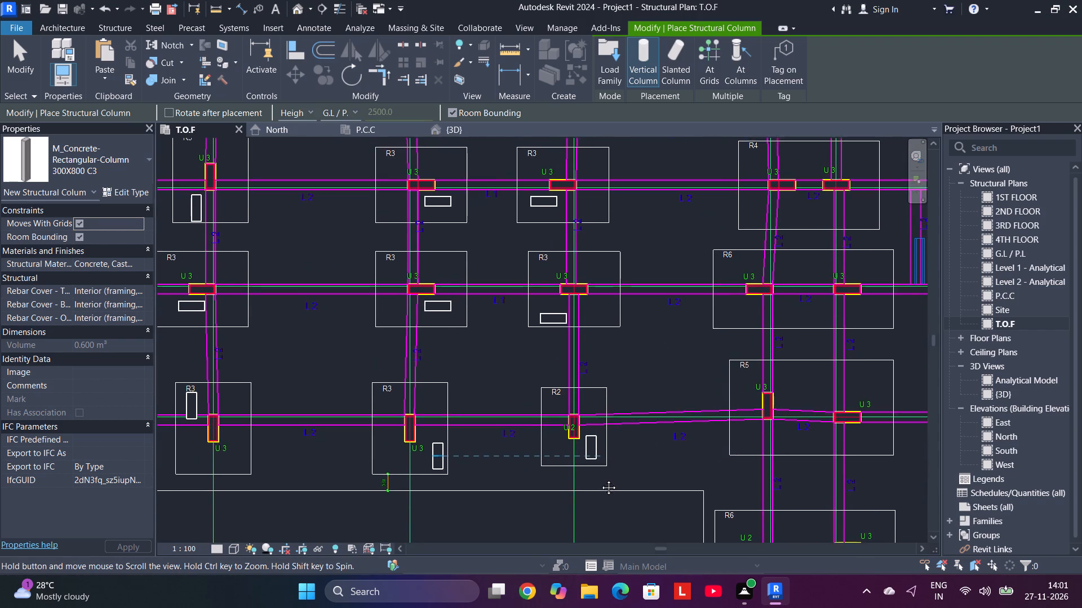
middle_click_drag(600, 479, 438, 476)
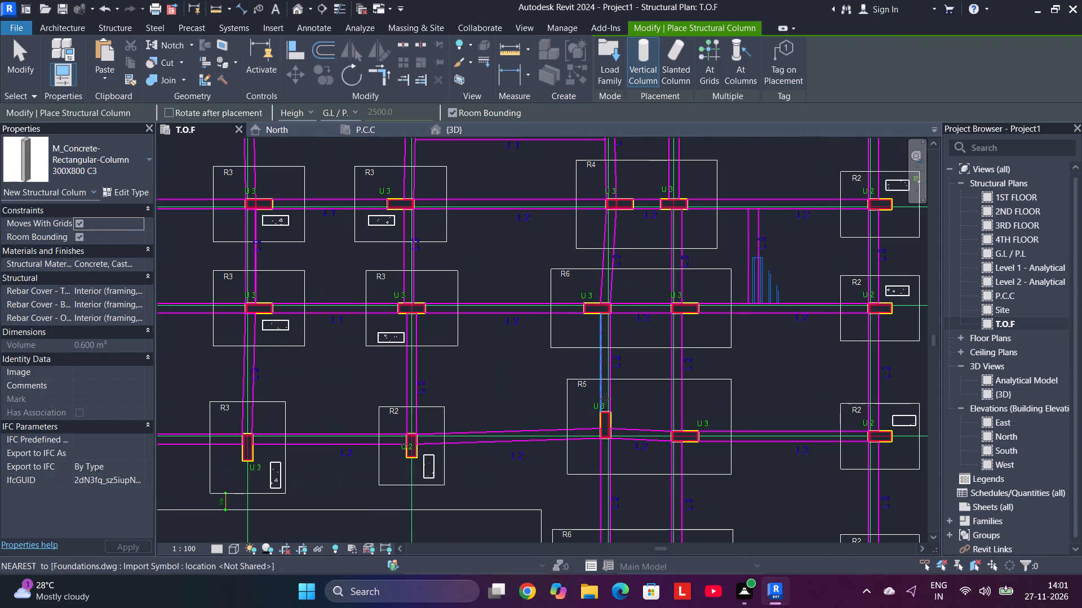
middle_click_drag(644, 305, 636, 360)
middle_click_drag(638, 281, 618, 379)
scroll(565, 385, "up", 2)
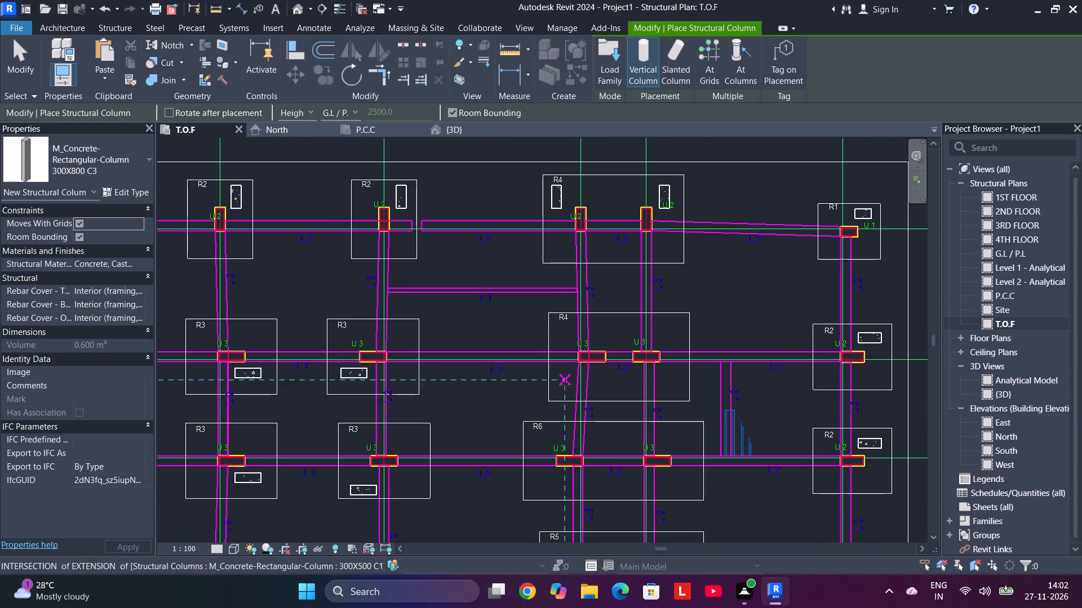
scroll(565, 385, "up", 2)
left_click(565, 371)
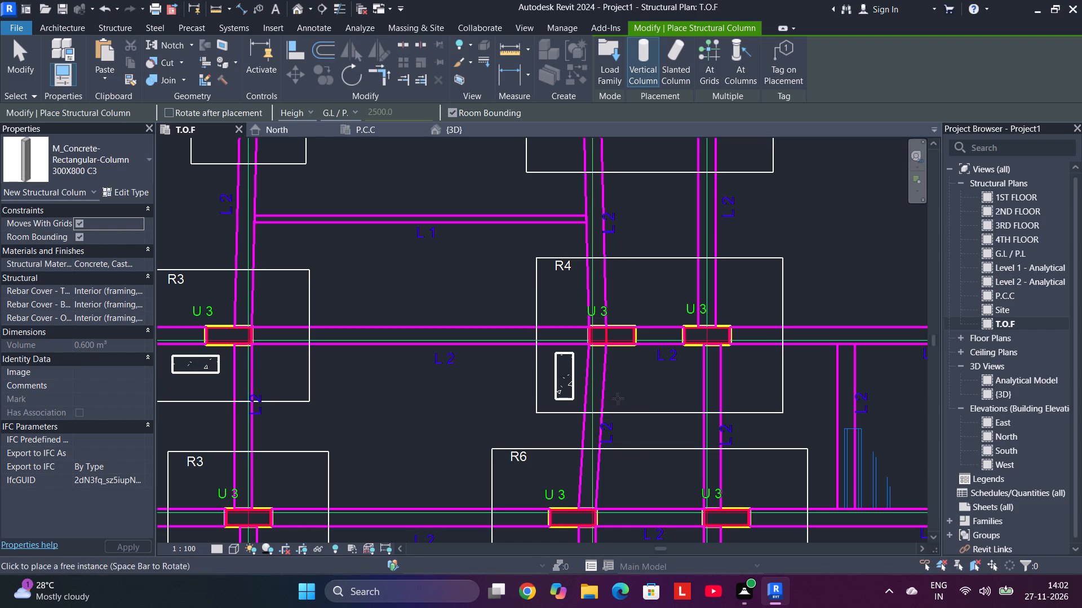
key("space")
key("space")
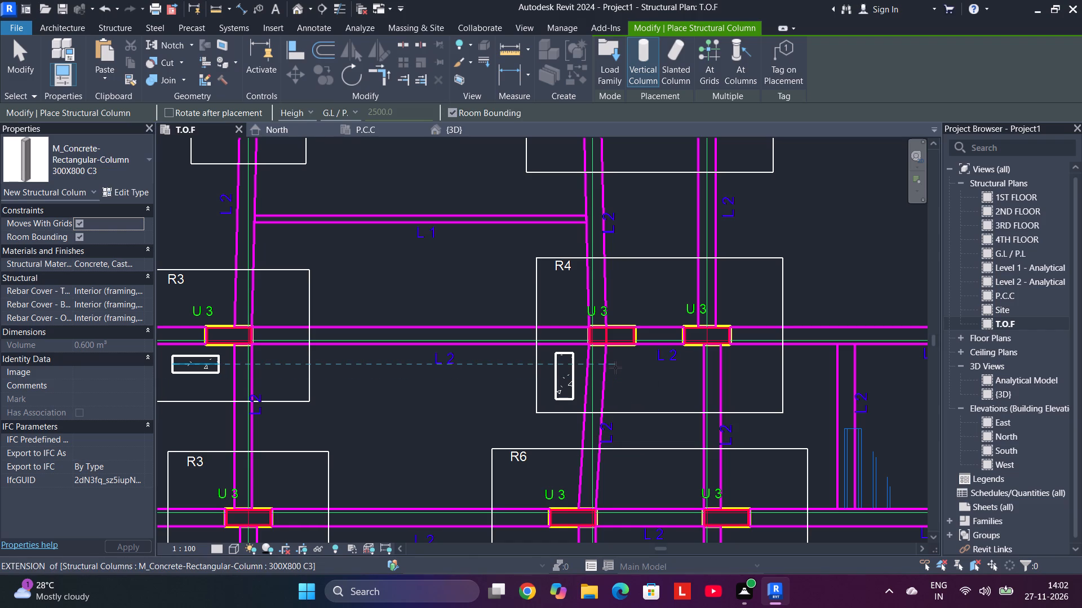
left_click(631, 373)
key("space")
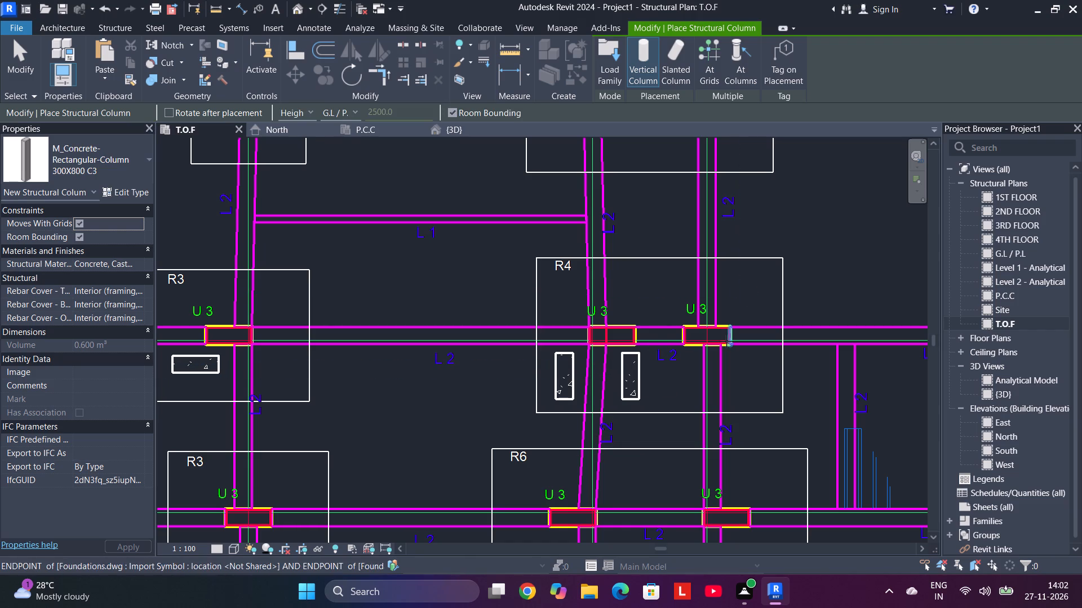
left_click(742, 306)
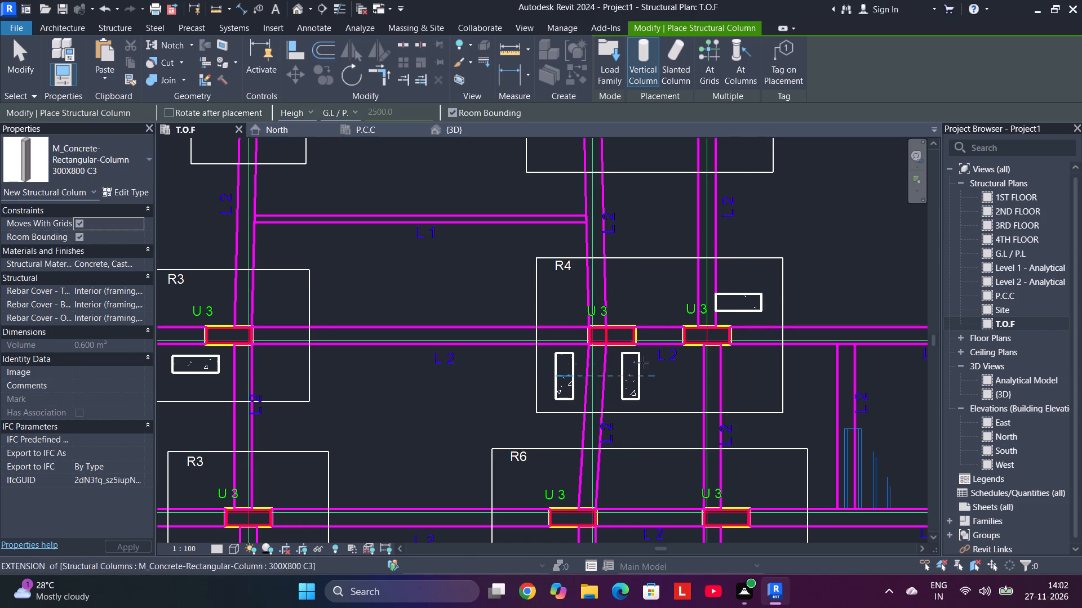
left_click(562, 298)
Place horizontal 300X800 C3 columns by both U 3 outlines in the R6 below R4, and by the horizontal U 3 in the R5 and R6 beneath.
scroll(755, 418, "down", 2)
middle_click_drag(755, 418, 679, 261)
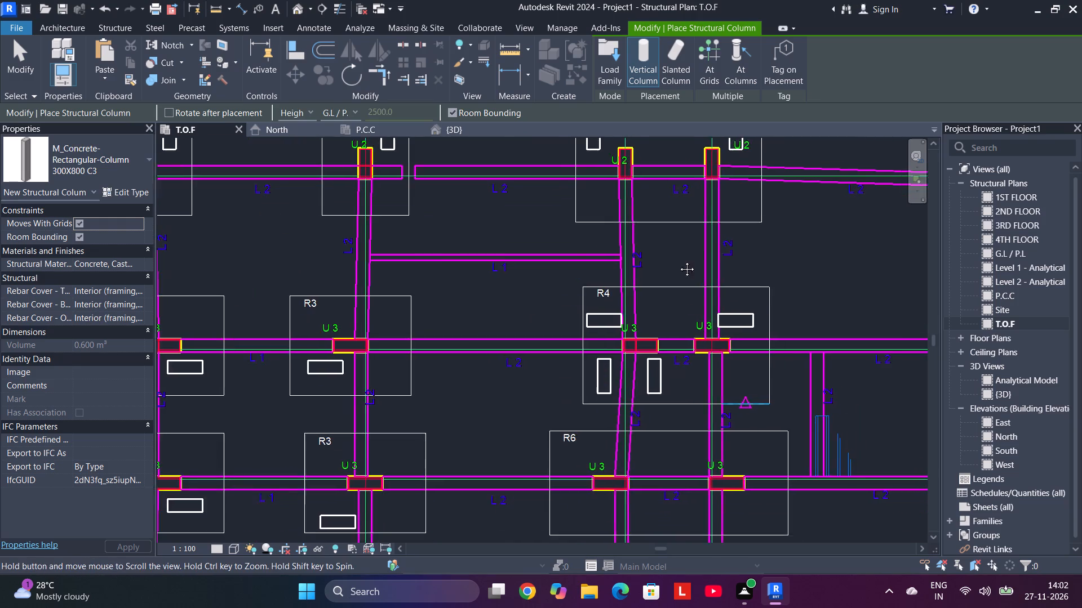
middle_click_drag(679, 261, 676, 252)
left_click(509, 352)
left_click(691, 356)
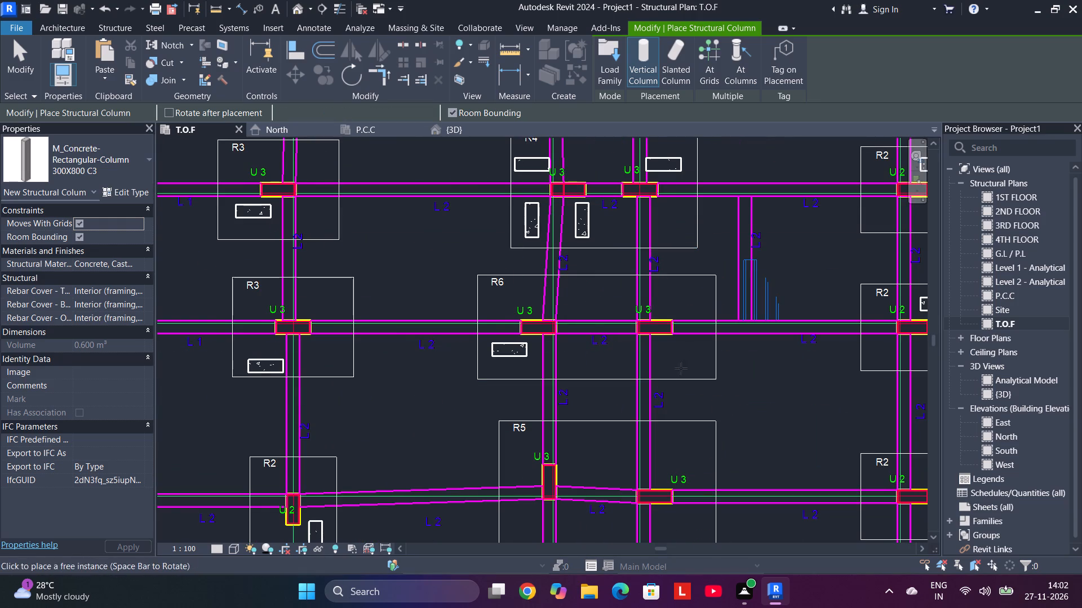
left_click(689, 458)
middle_click_drag(679, 292, 679, 320)
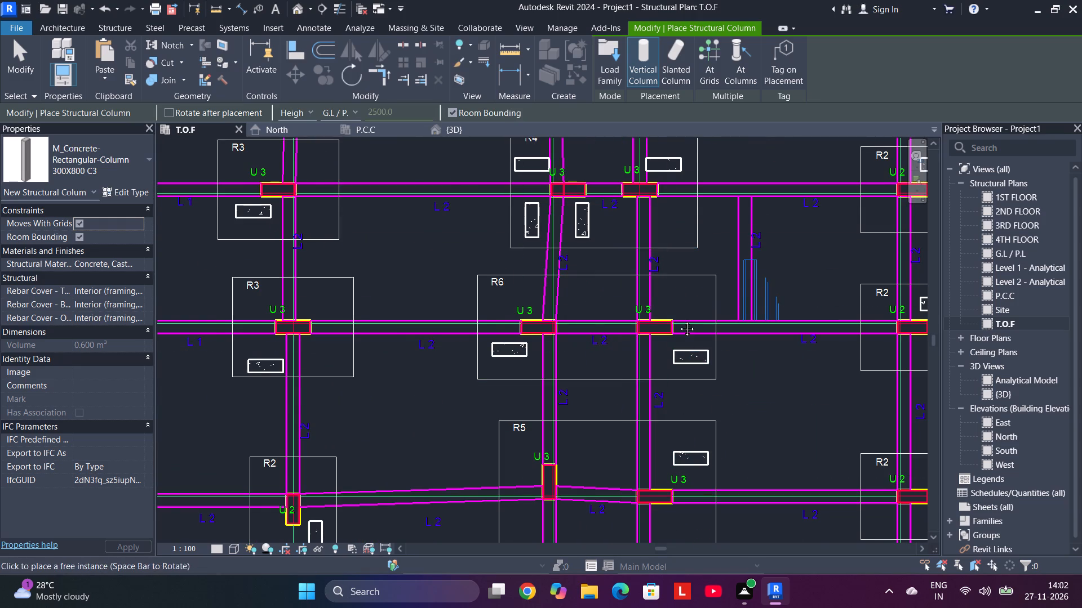
middle_click_drag(679, 320, 672, 166)
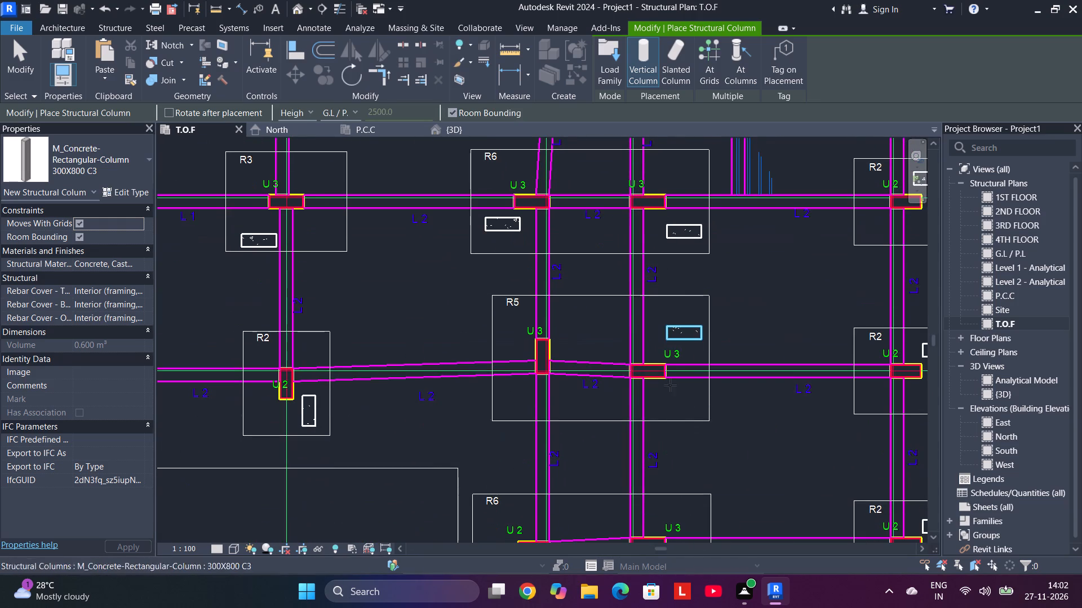
middle_click_drag(666, 417, 669, 263)
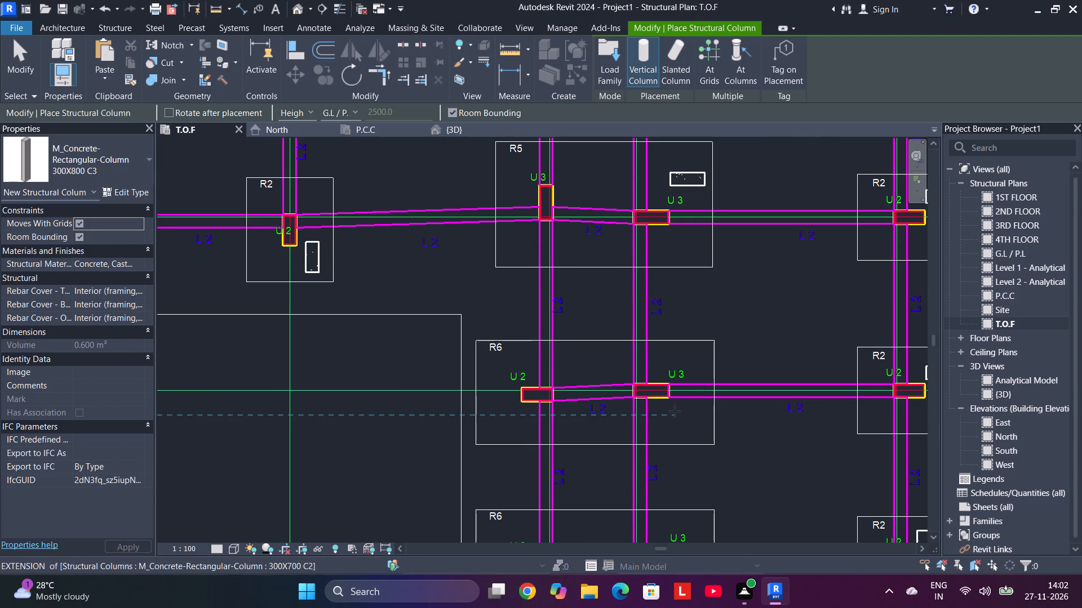
left_click(675, 411)
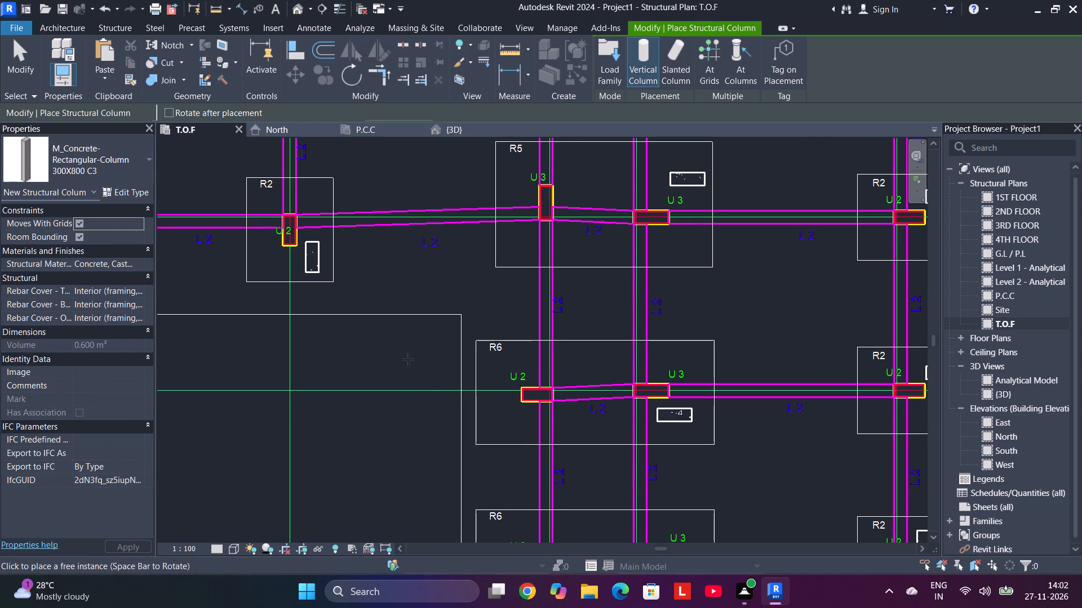
Place lengthwise 300X800 C3 columns beside the vertical U 3 outline in R5 and the U 2 outline in the R6 footing below it.
key("space")
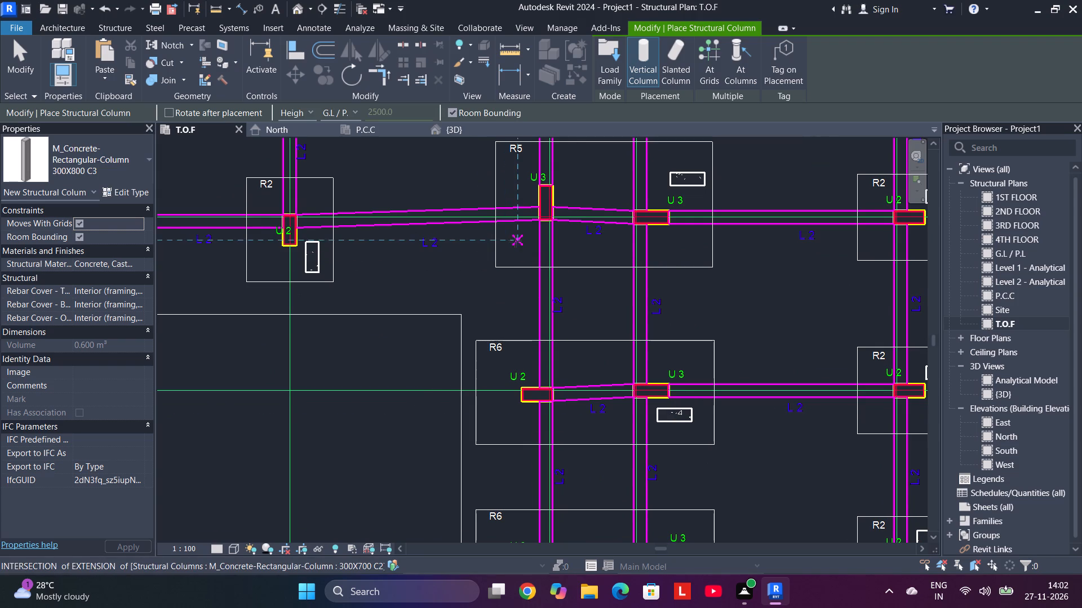
left_click(516, 241)
left_click(498, 412)
middle_click_drag(511, 461, 512, 397)
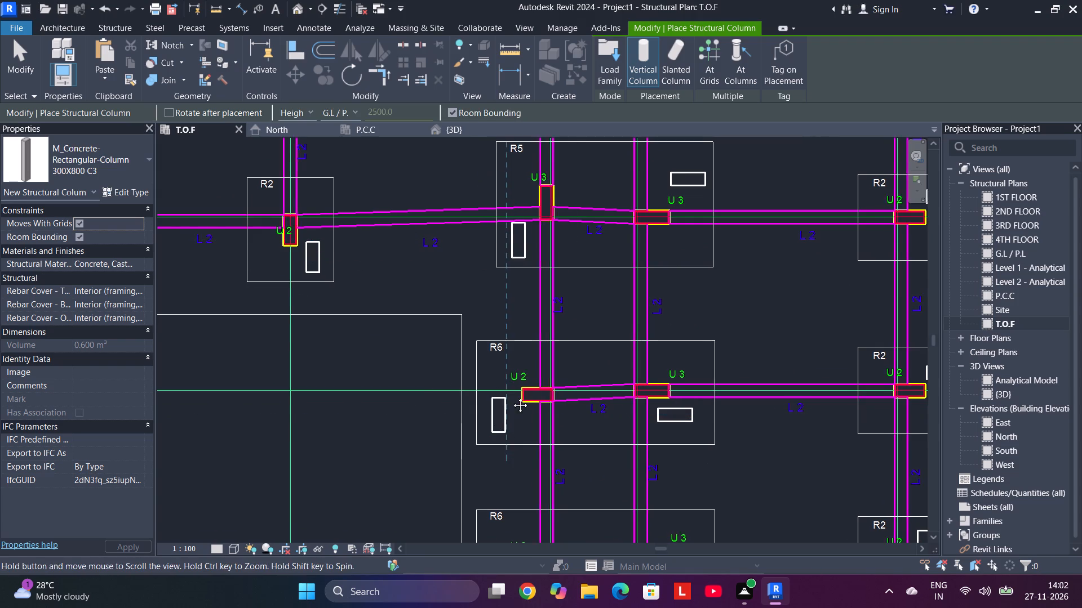
middle_click_drag(512, 397, 542, 259)
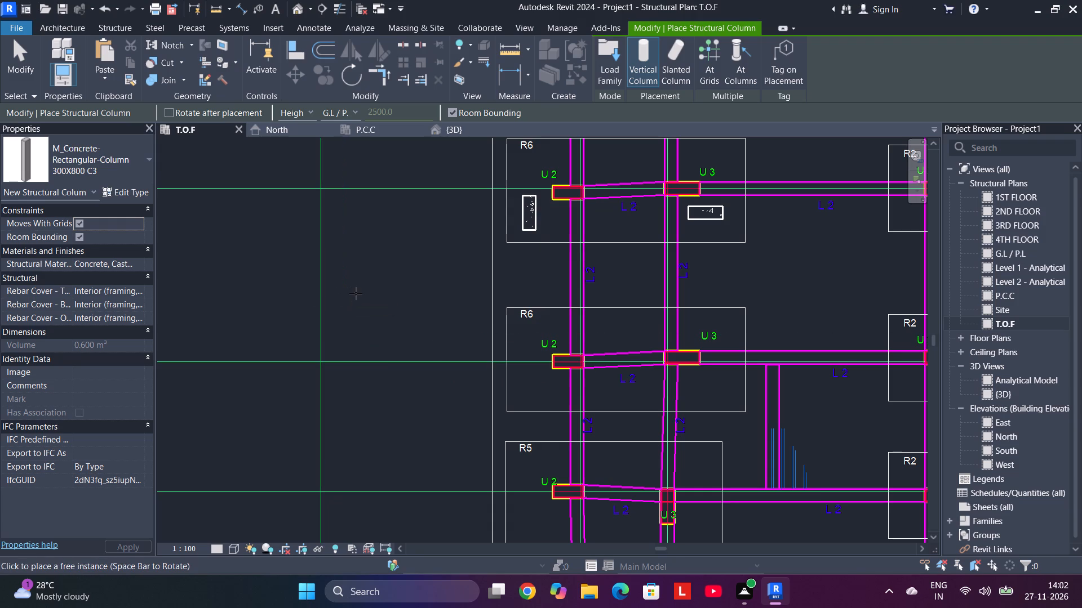
Place a horizontal 300X800 C3 column by U 3 in the next R6, and one horizontal and one lengthwise in the R5 below.
key("space")
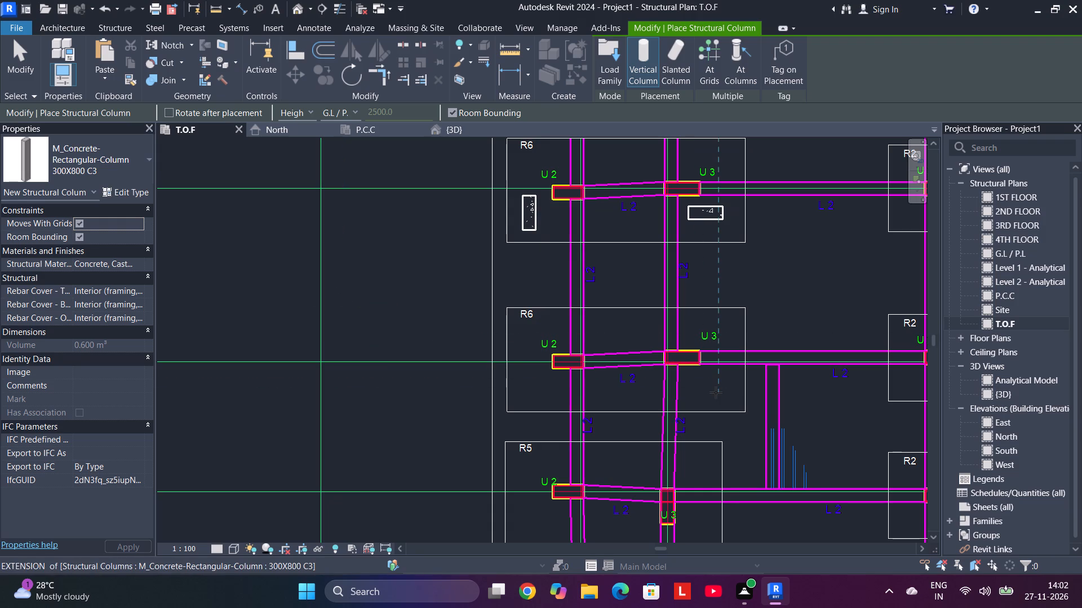
left_click(716, 392)
middle_click_drag(582, 401, 613, 230)
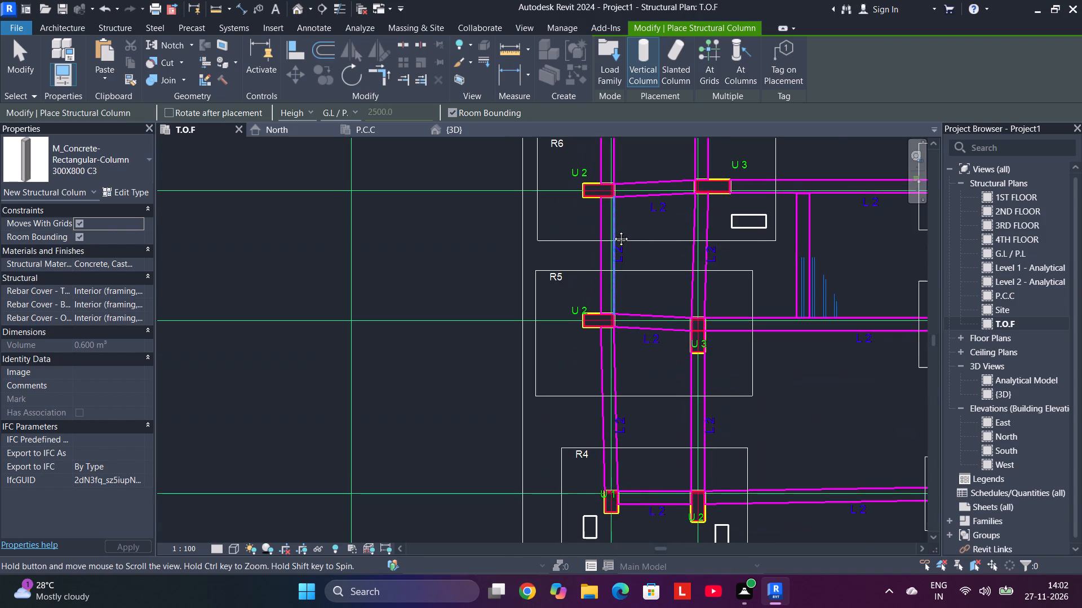
middle_click_drag(613, 230, 585, 243)
left_click(702, 374)
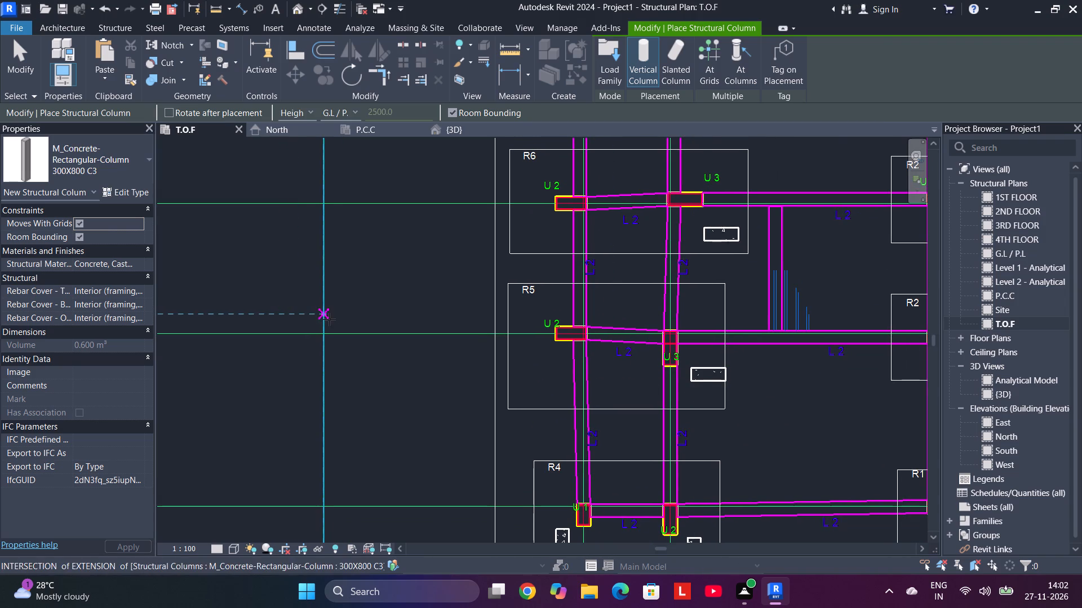
key("space")
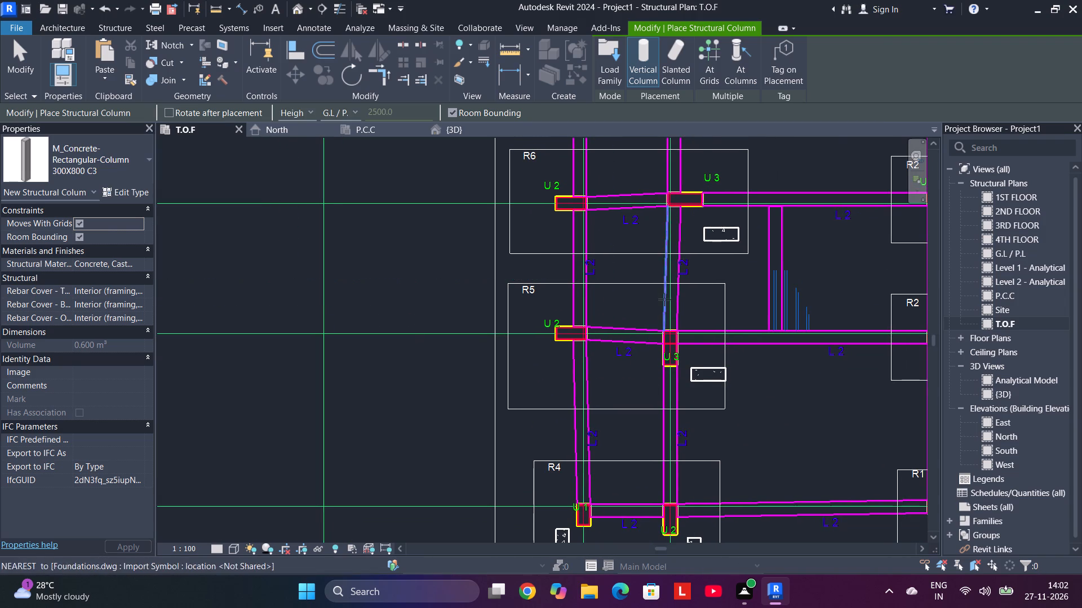
left_click(697, 306)
middle_click_drag(710, 401, 688, 252)
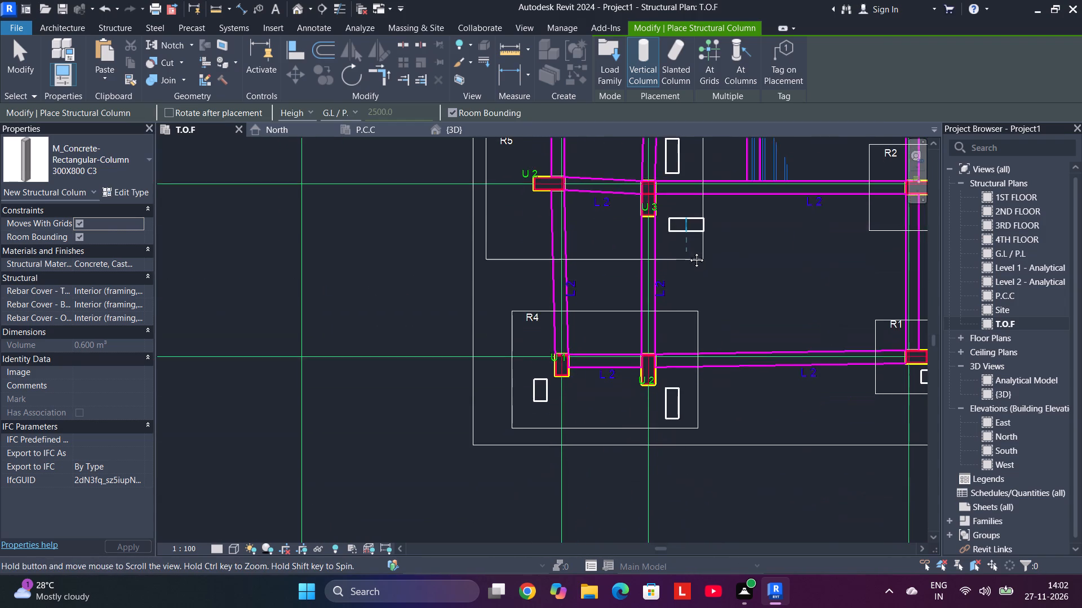
middle_click_drag(688, 252, 702, 426)
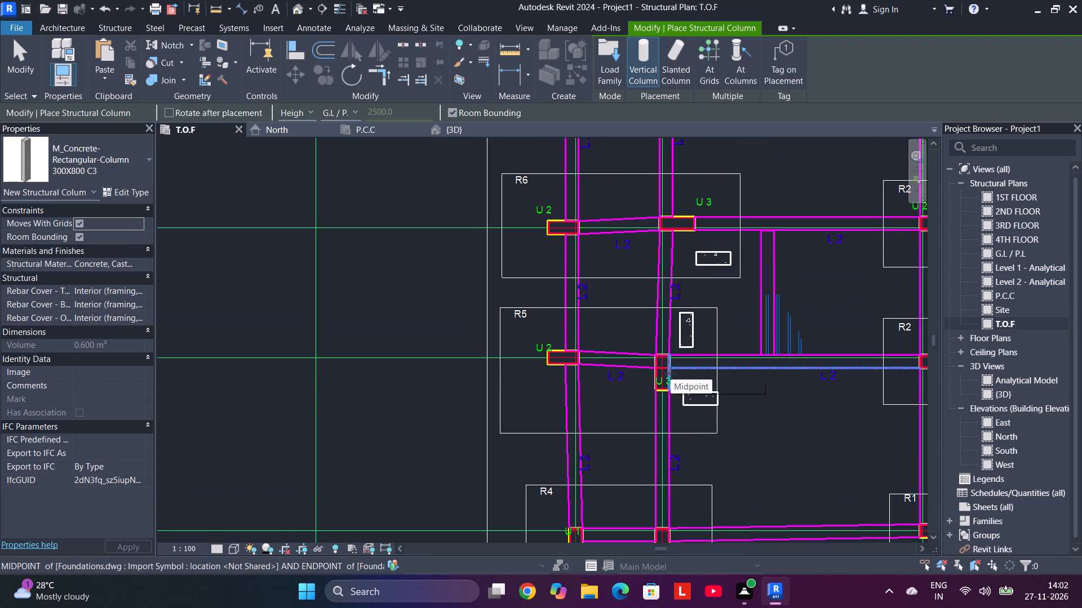
Switch to the 300X700 C2 type and place lengthwise, angled and horizontal columns near the U 2 outline of the lower R5 footing.
scroll(739, 350, "down", 4)
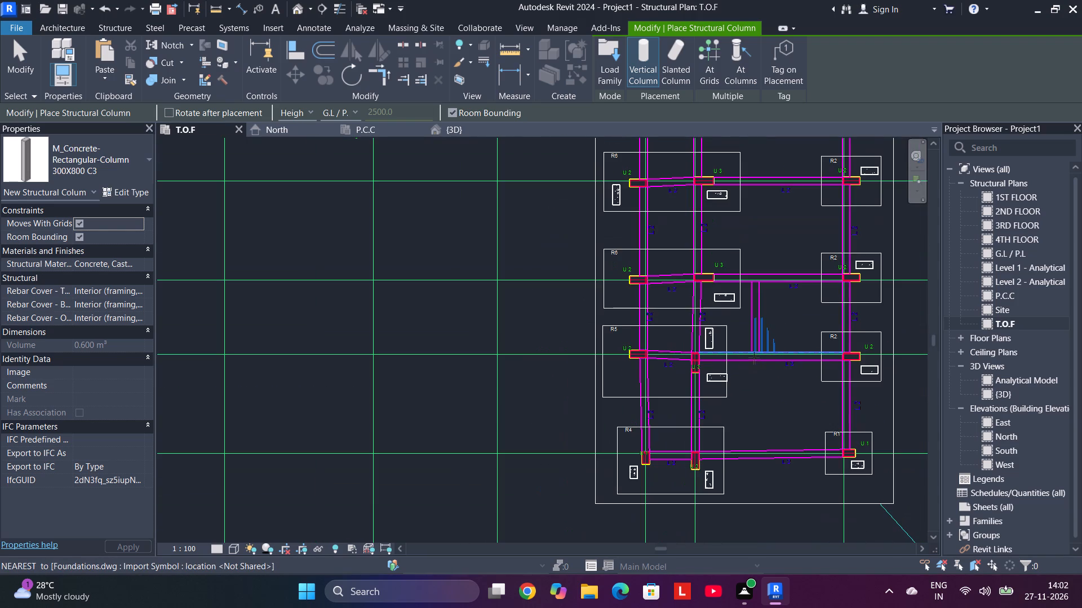
middle_click_drag(769, 236, 759, 502)
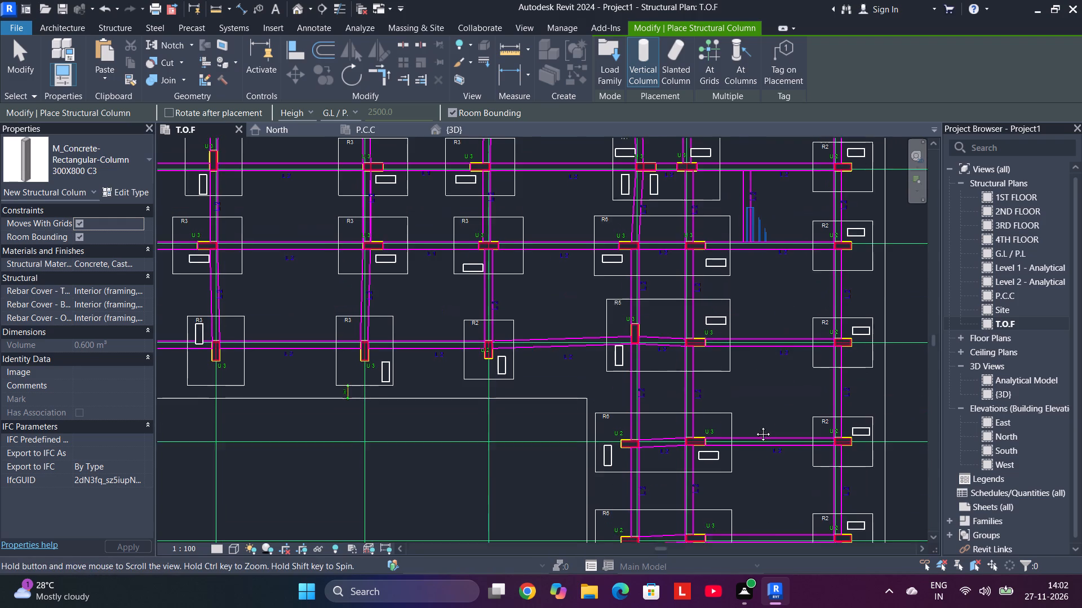
middle_click_drag(753, 296, 756, 430)
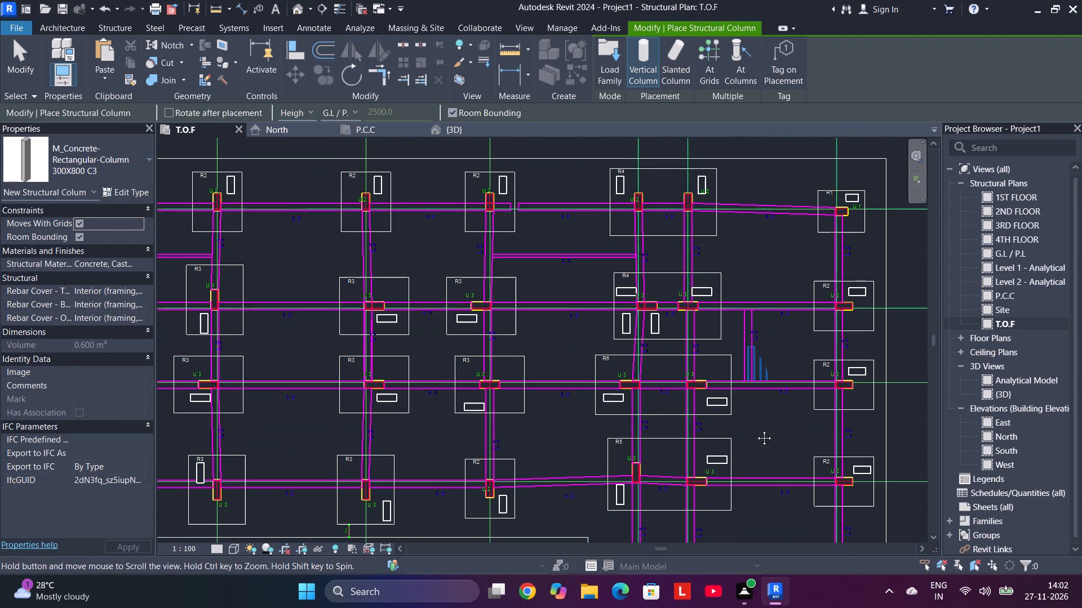
middle_click_drag(756, 430, 766, 344)
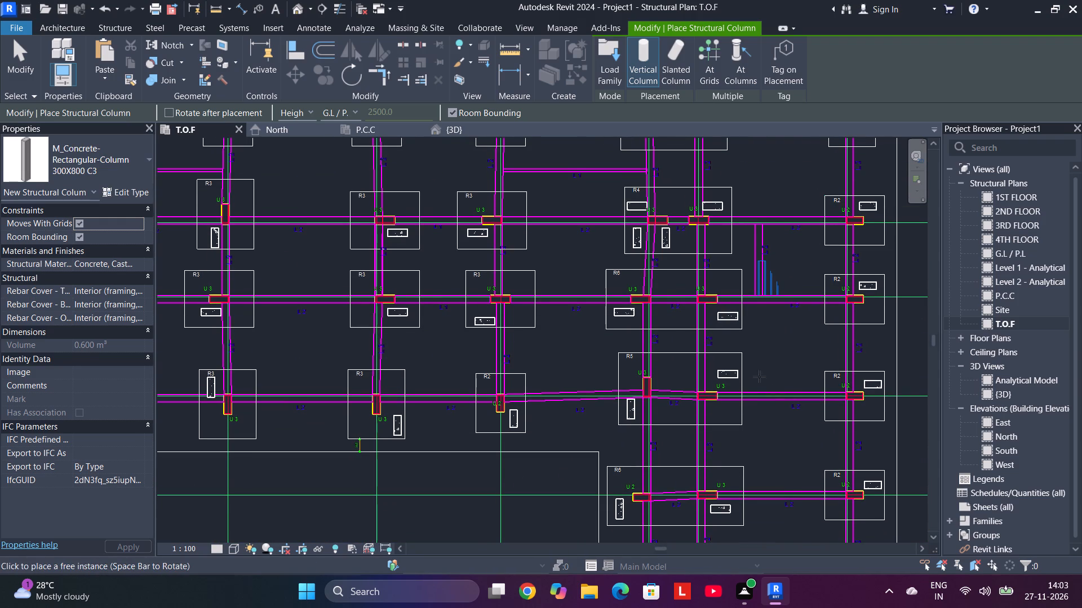
middle_click_drag(671, 443, 635, 261)
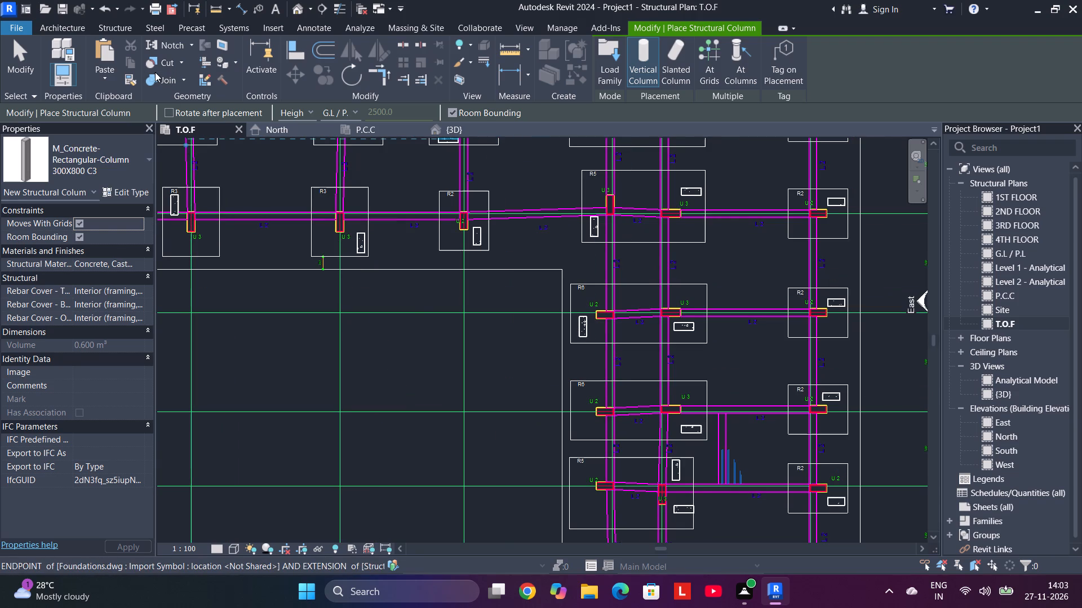
left_click(124, 179)
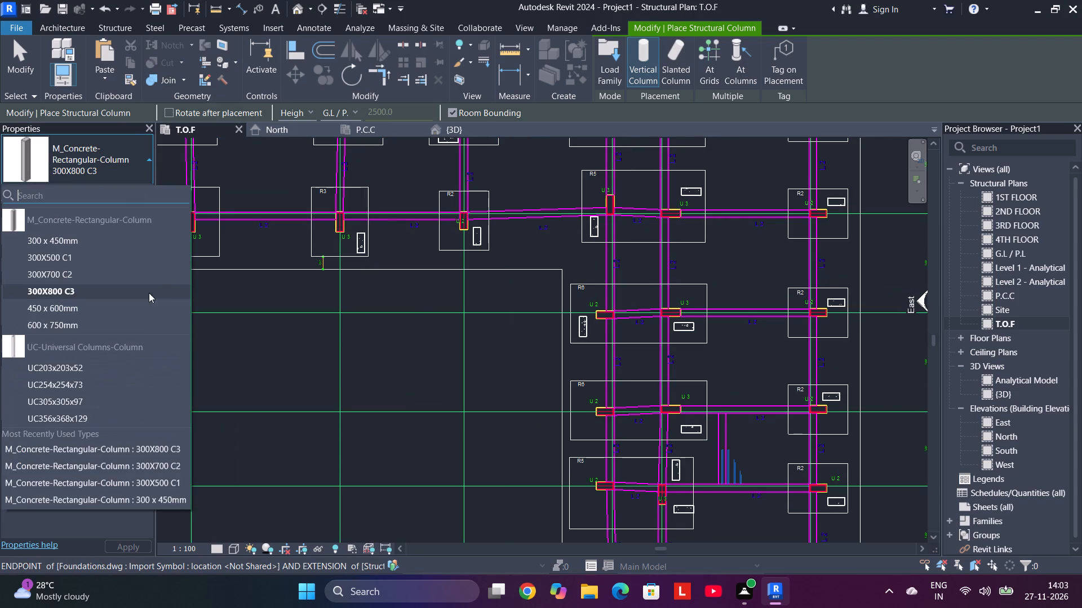
left_click(148, 281)
middle_click_drag(611, 473, 597, 340)
middle_click(597, 340)
scroll(589, 433, "up", 3)
scroll(576, 334, "up", 3)
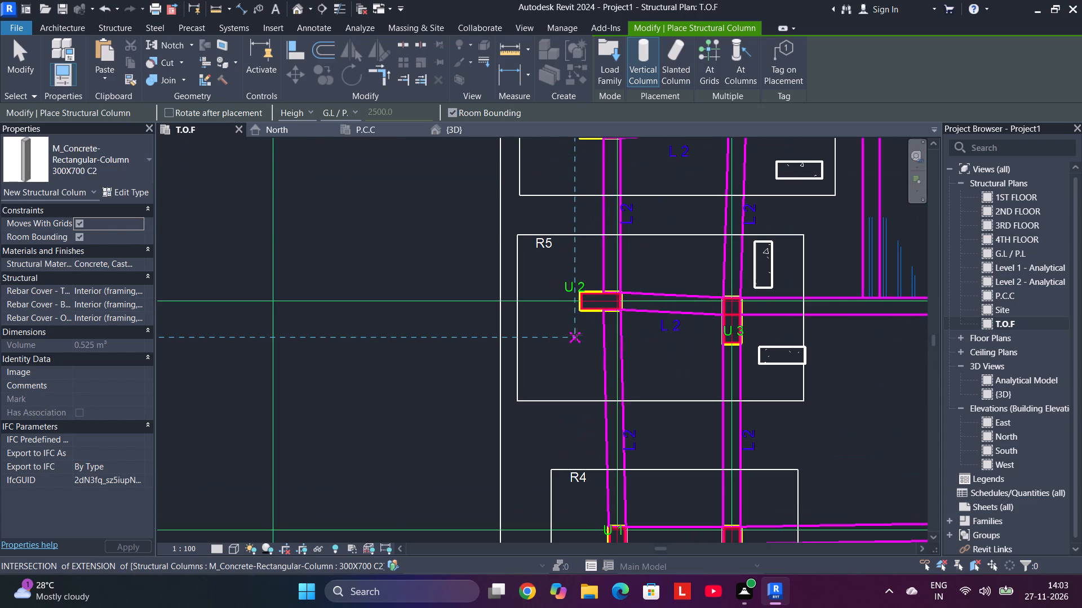
left_click(428, 360)
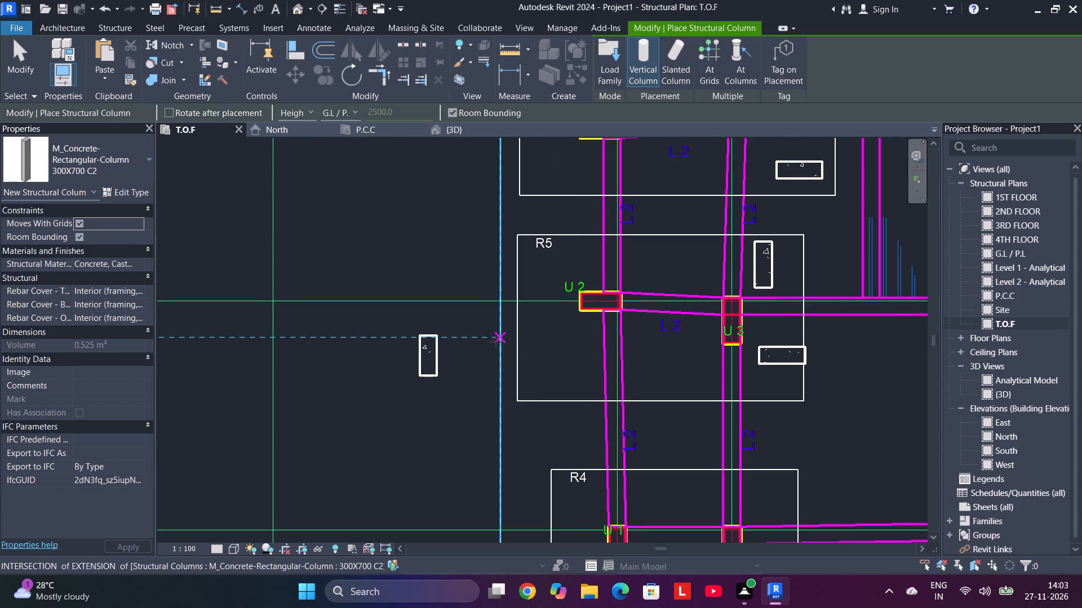
key("space")
left_click(574, 333)
middle_click_drag(605, 289, 622, 399)
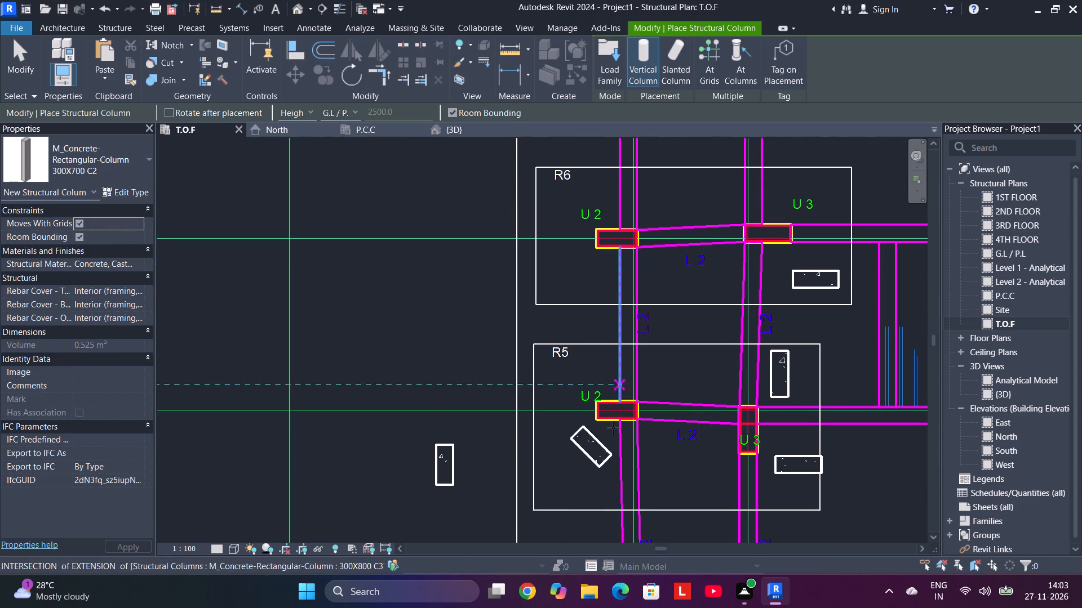
key("space")
left_click(569, 477)
Place horizontal 300X700 C2 columns beside the U 2 outlines in the two R6 footings above the lower R5.
middle_click_drag(593, 329, 600, 476)
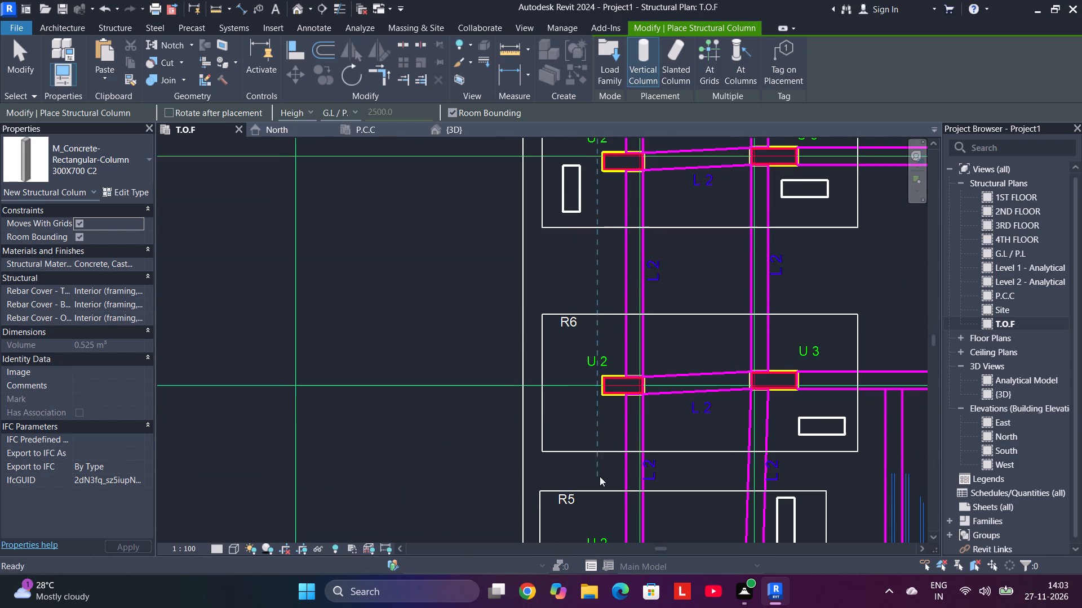
left_click(588, 418)
middle_click_drag(621, 312, 620, 499)
middle_click_drag(617, 331, 618, 457)
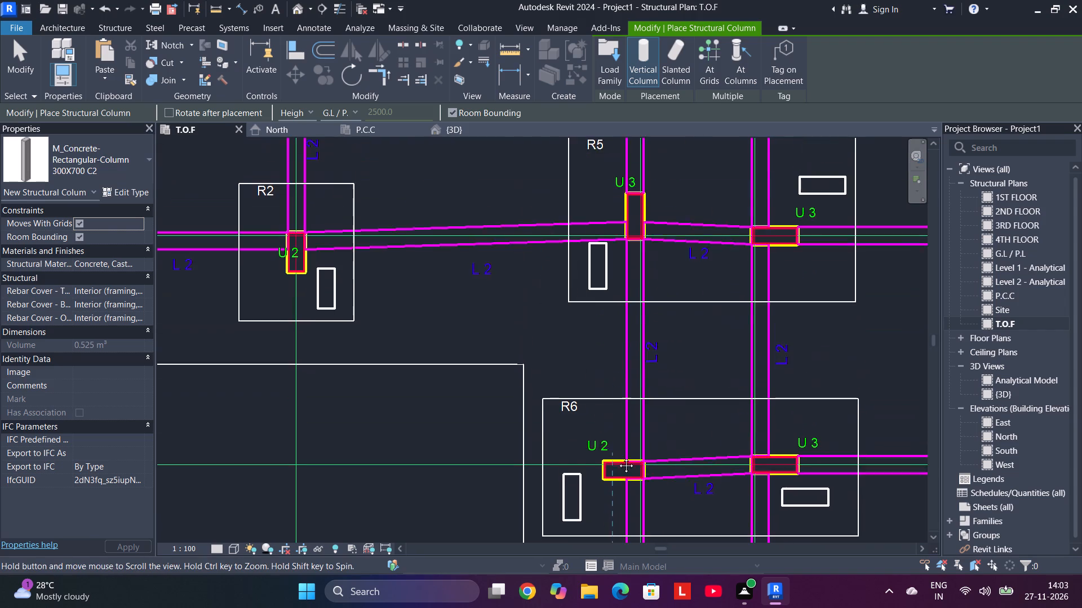
middle_click_drag(618, 457, 619, 373)
scroll(598, 414, "up", 4)
scroll(598, 414, "down", 2)
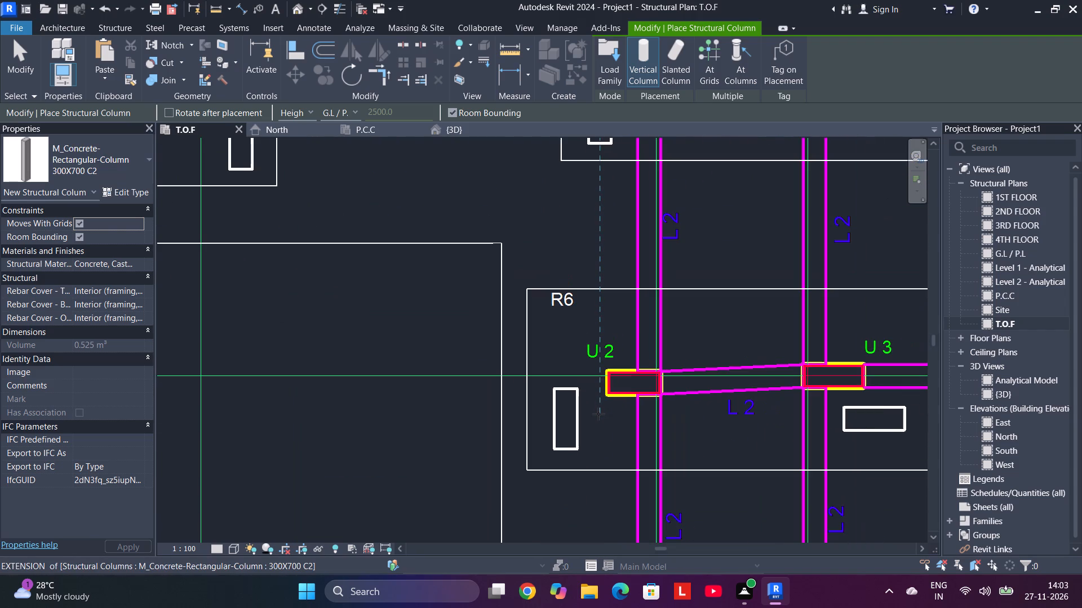
left_click(609, 433)
Place lengthwise 300X700 C2 columns above the grid bubbles near grid 7 and beside U 2 in the top-row R2 footing on grid 7.
middle_click_drag(662, 291, 667, 340)
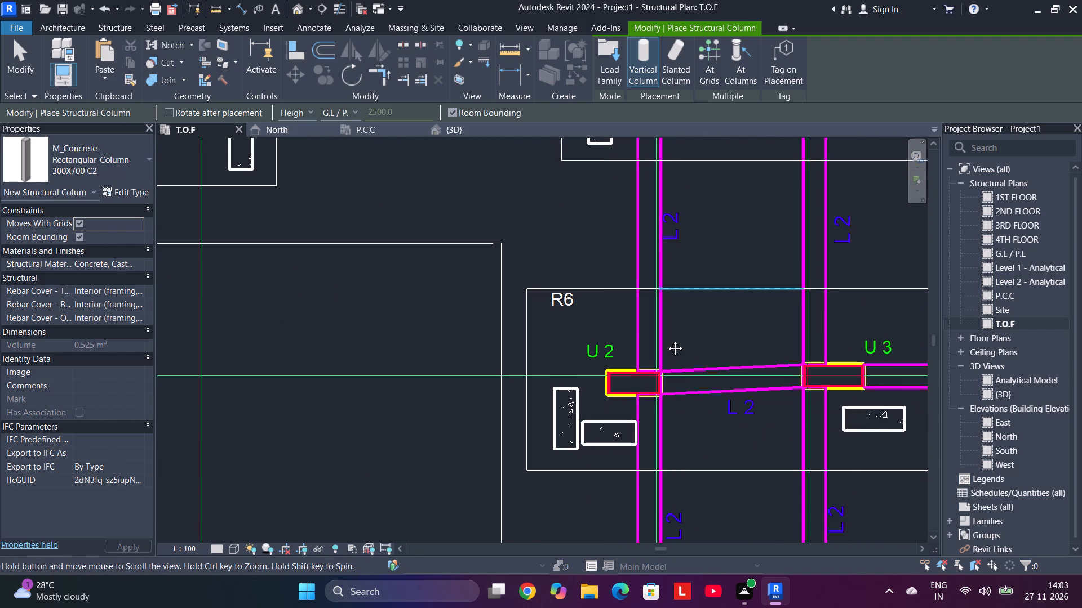
middle_click_drag(667, 340, 671, 507)
middle_click_drag(640, 292, 637, 437)
scroll(637, 437, "down", 4)
scroll(639, 385, "down", 5)
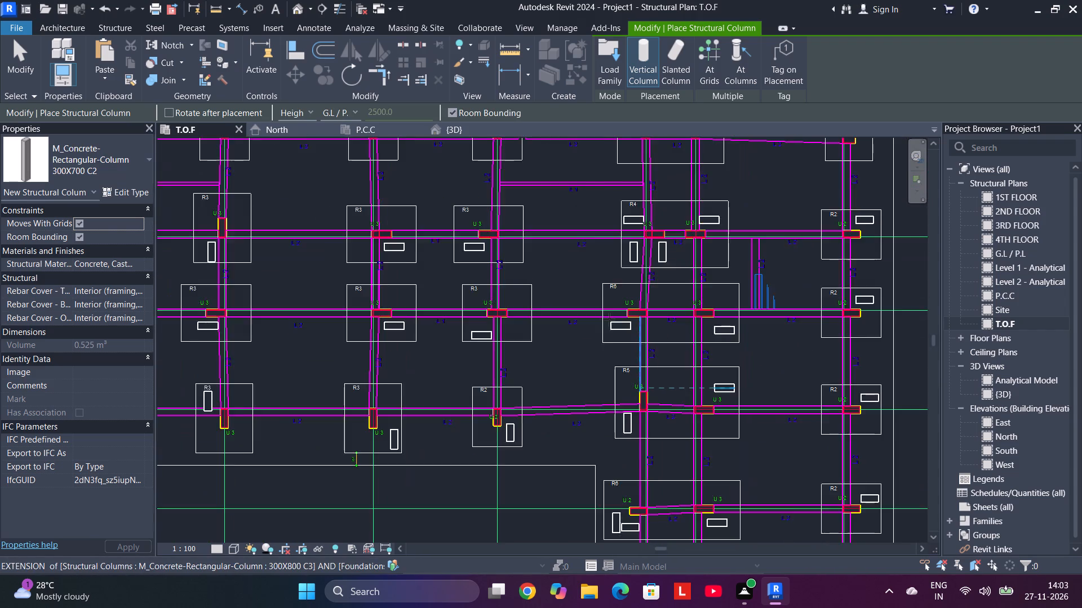
middle_click_drag(578, 269, 704, 534)
middle_click_drag(462, 419, 646, 403)
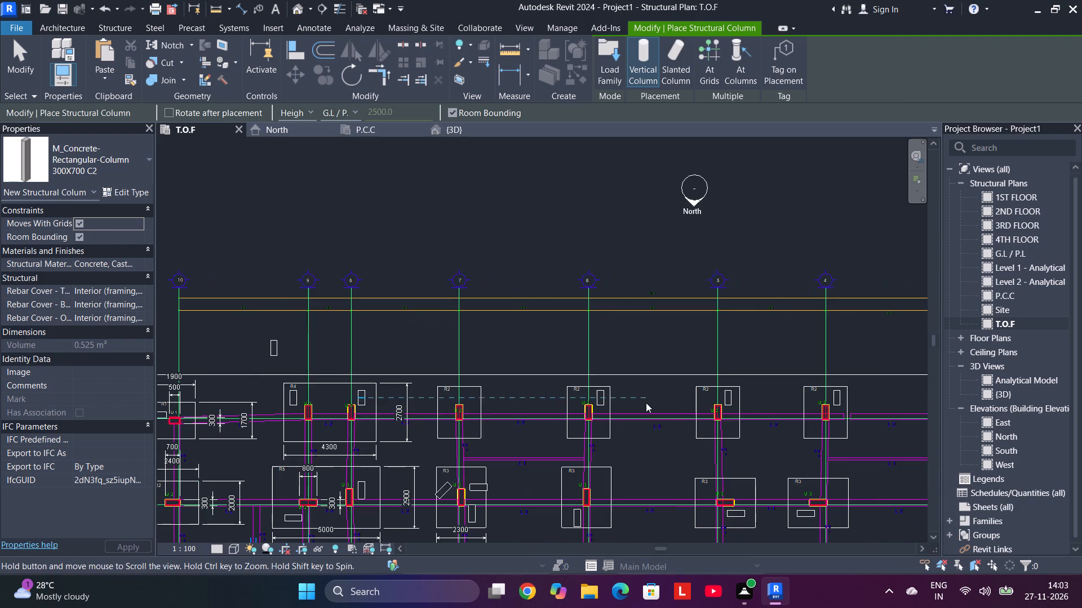
key("space")
left_click(495, 261)
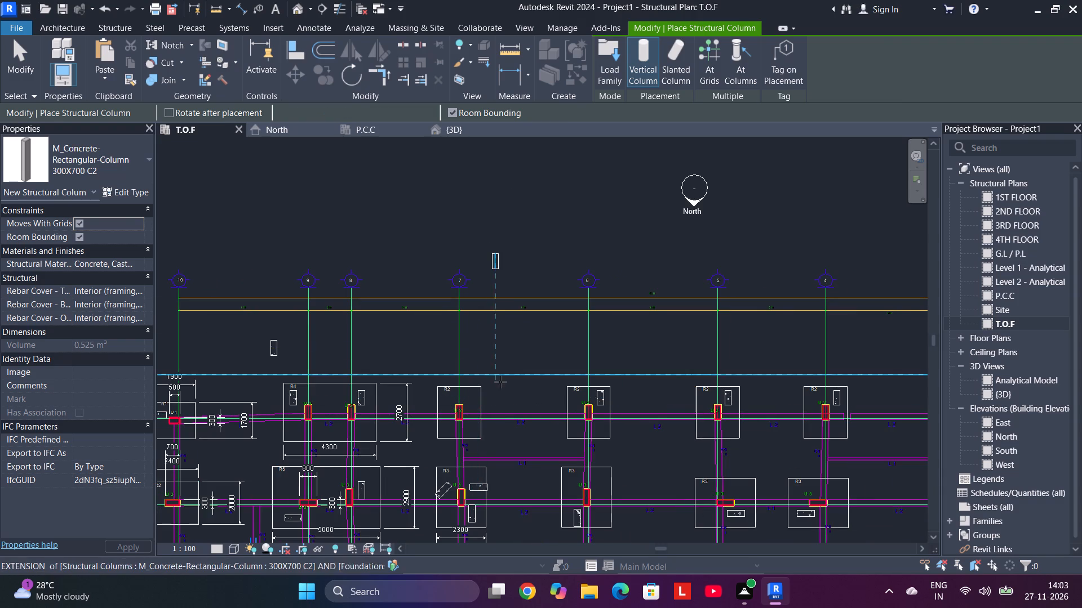
scroll(471, 401, "up", 5)
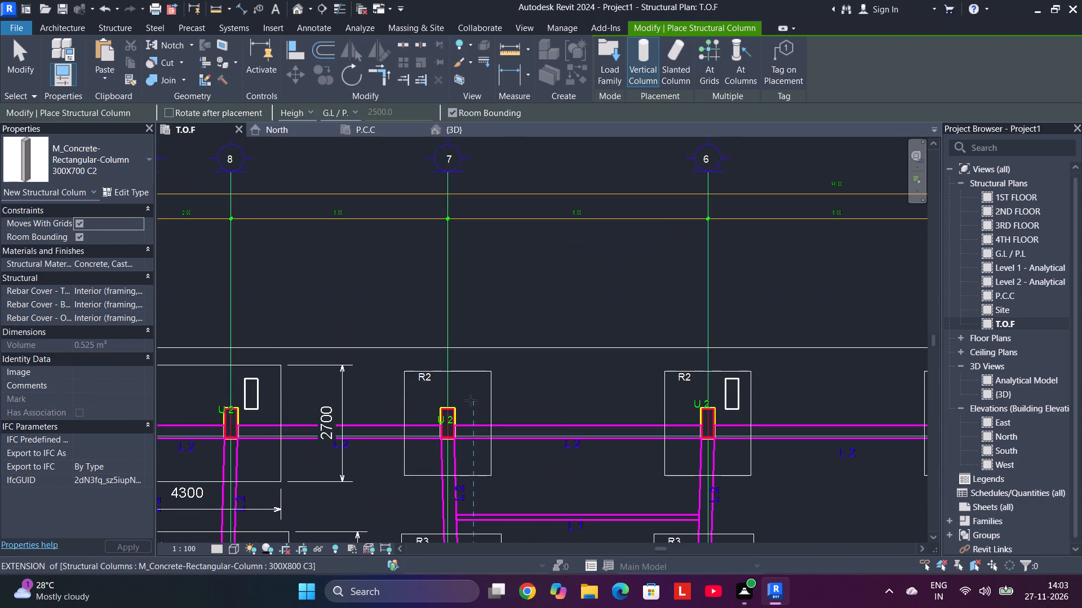
left_click(471, 400)
key("Escape")
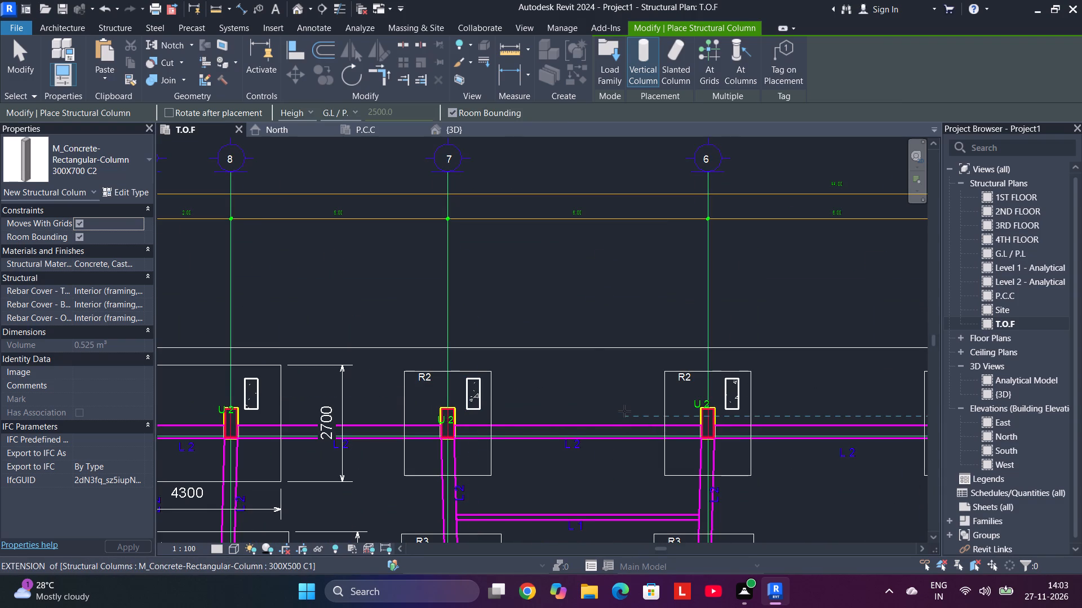
middle_click_drag(533, 234, 549, 302)
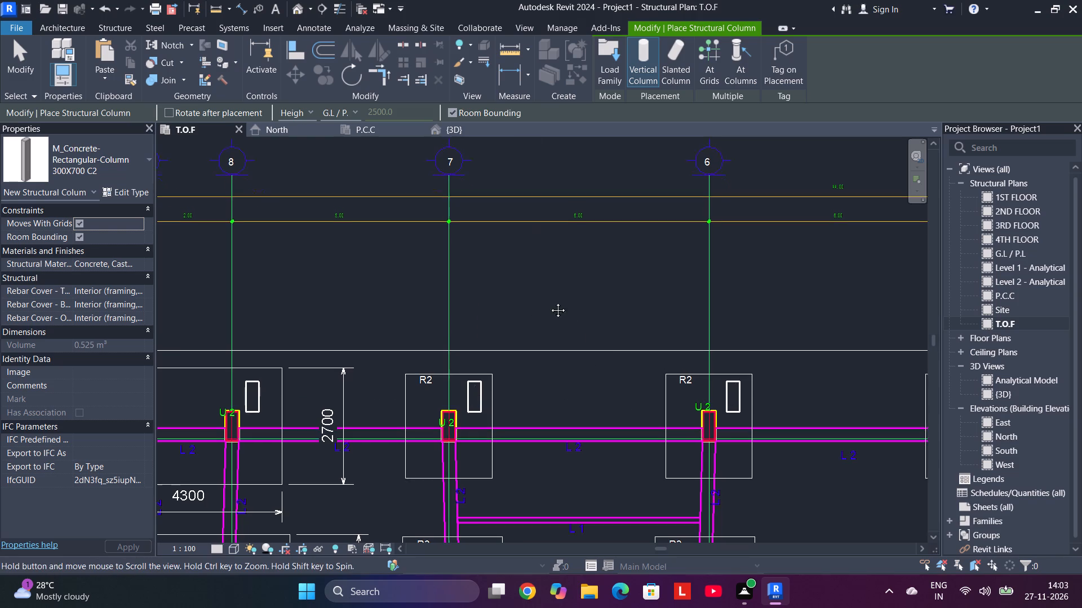
middle_click_drag(549, 302, 564, 377)
key("Escape")
Delete the stray 300X700 C2 columns above the bubbles between grids 7 and 6, and above the footings between grids 10 and 9.
left_click_drag(604, 235, 540, 278)
right_click(540, 278)
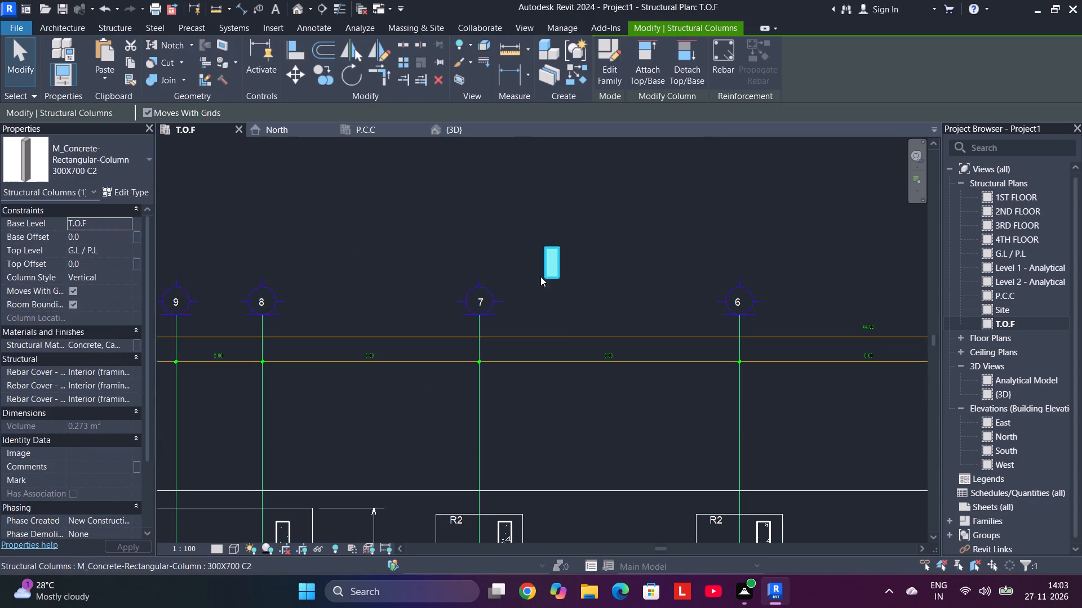
left_click(598, 385)
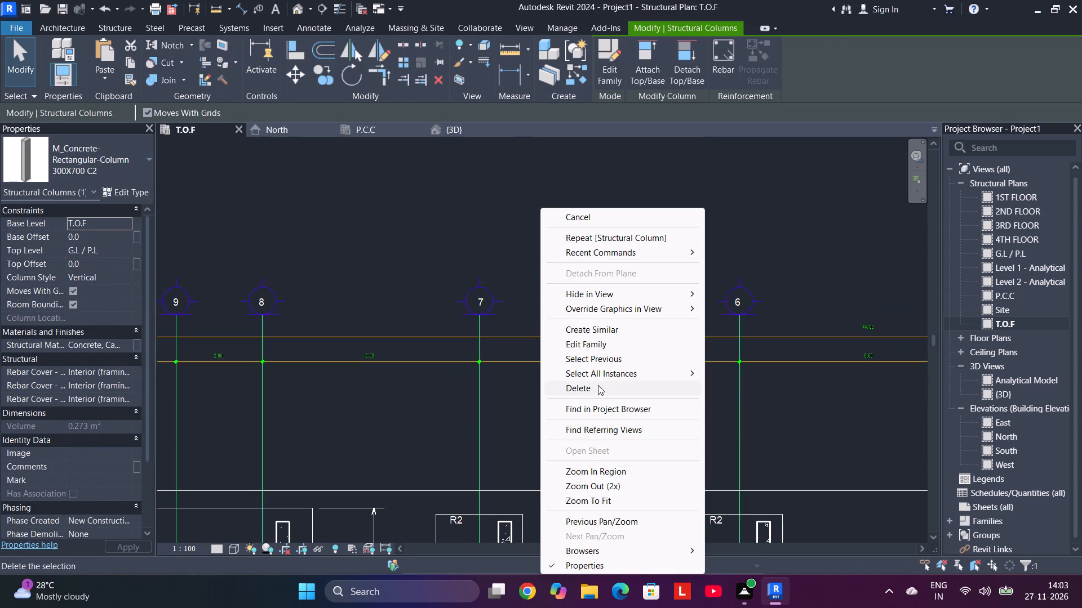
scroll(602, 383, "down", 10)
scroll(491, 397, "up", 4)
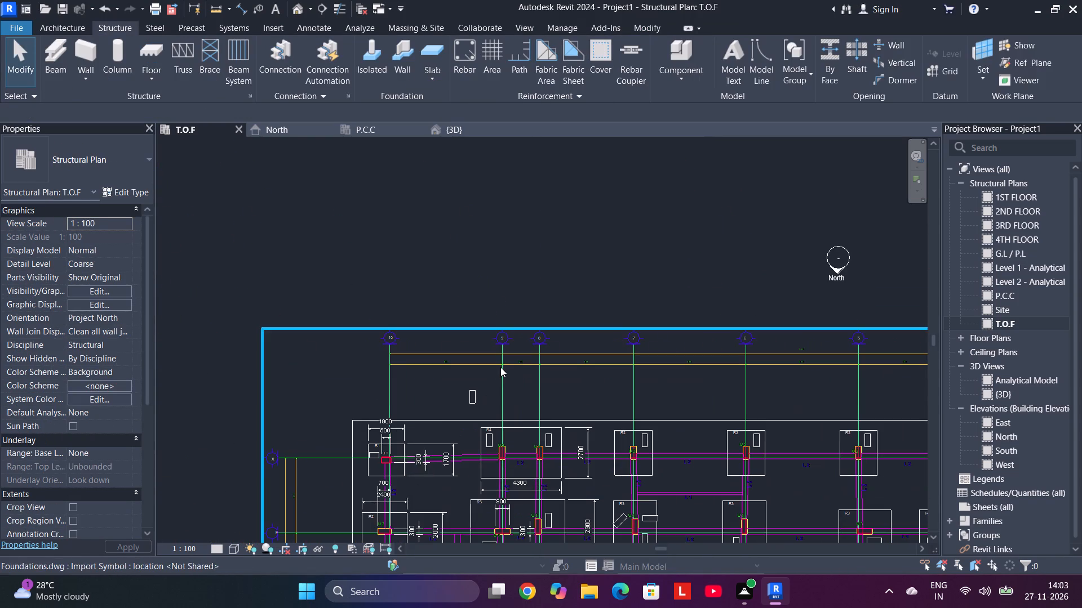
left_click_drag(490, 379, 466, 406)
right_click(475, 386)
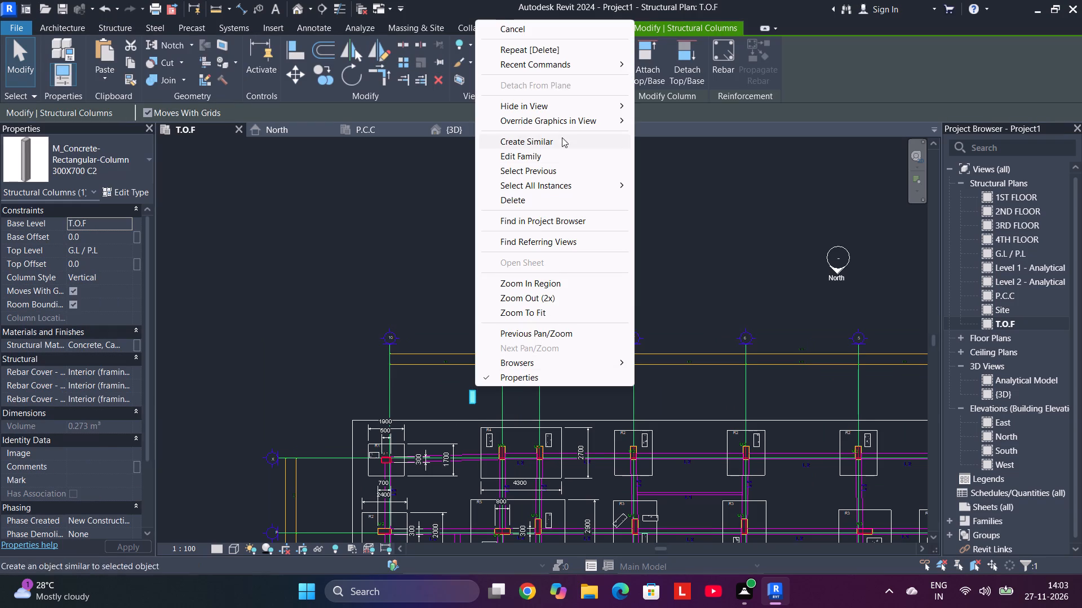
left_click(539, 202)
Delete the stray lengthwise 300X800 C3 column beside the U 2 outline in the upper R6 footing of the east wing.
scroll(579, 339, "down", 6)
middle_click_drag(679, 474, 609, 374)
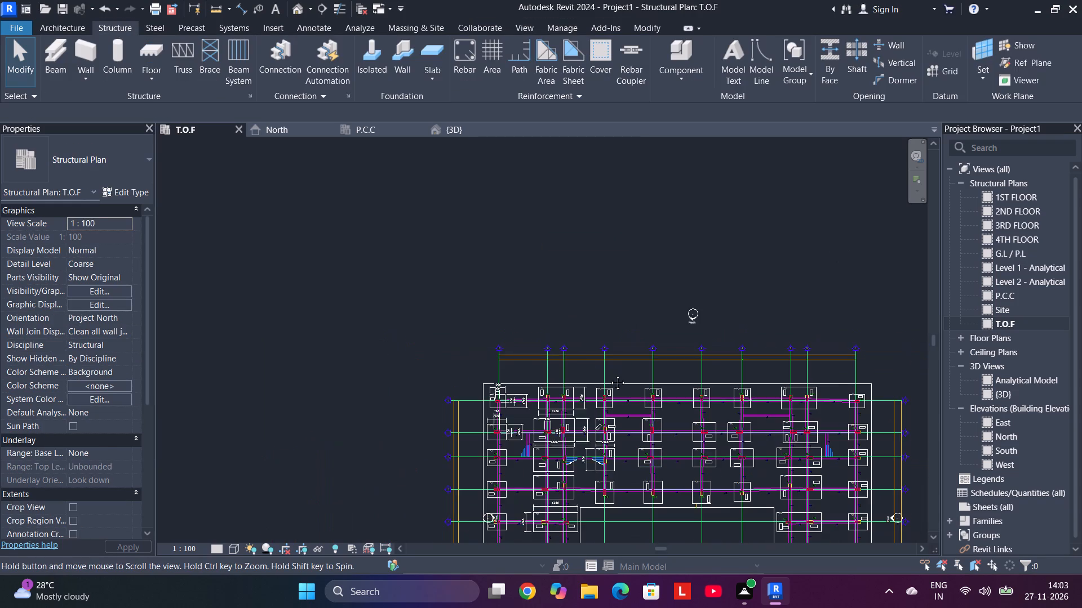
middle_click_drag(609, 374, 521, 225)
scroll(583, 323, "up", 3)
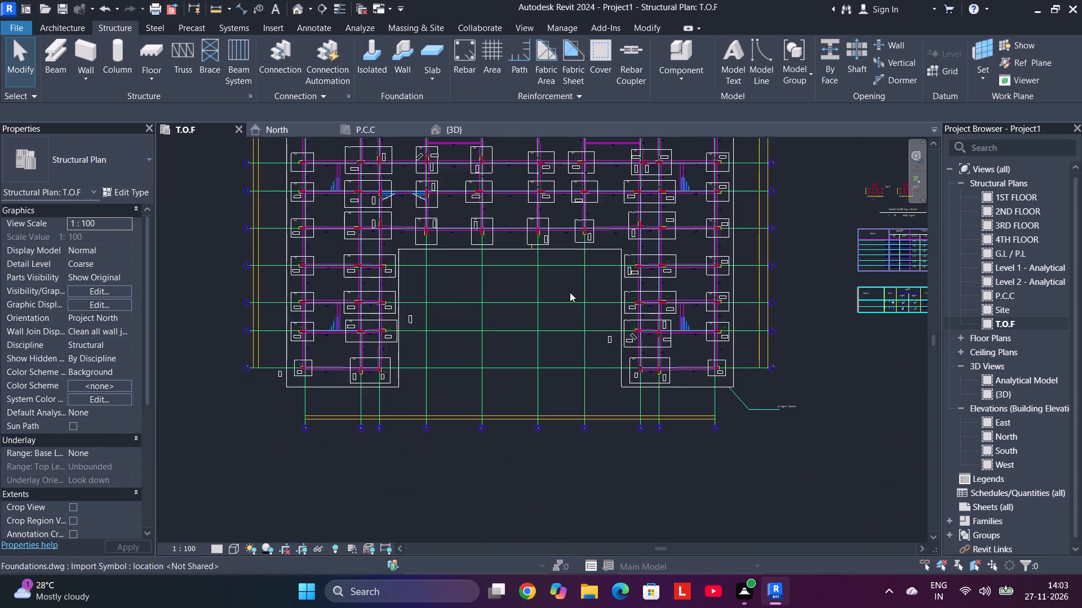
scroll(567, 287, "up", 2)
scroll(672, 249, "up", 5)
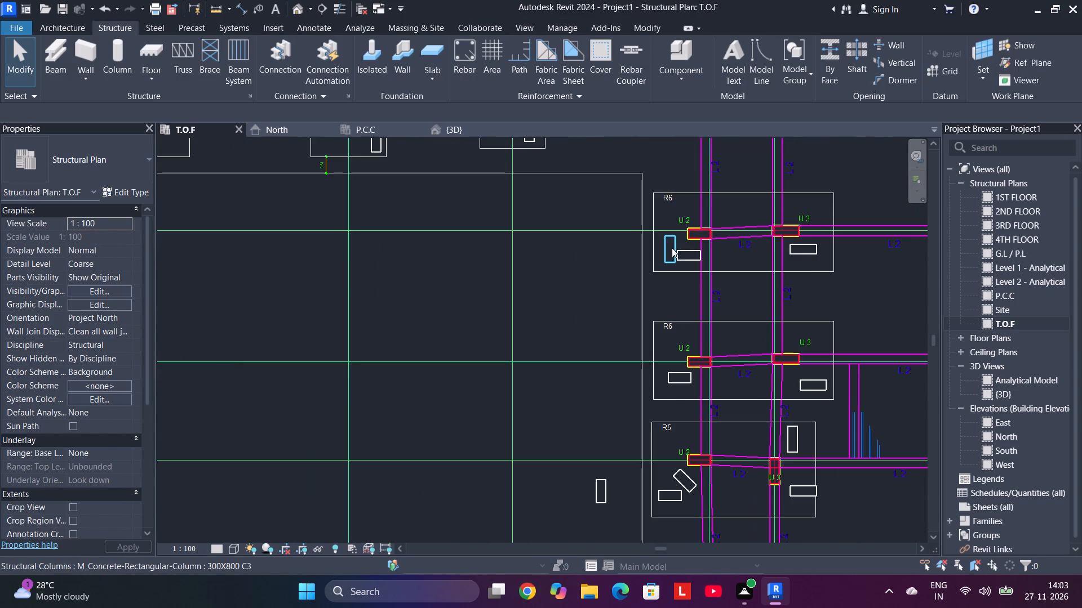
scroll(672, 247, "up", 1)
left_click(672, 246)
right_click(672, 246)
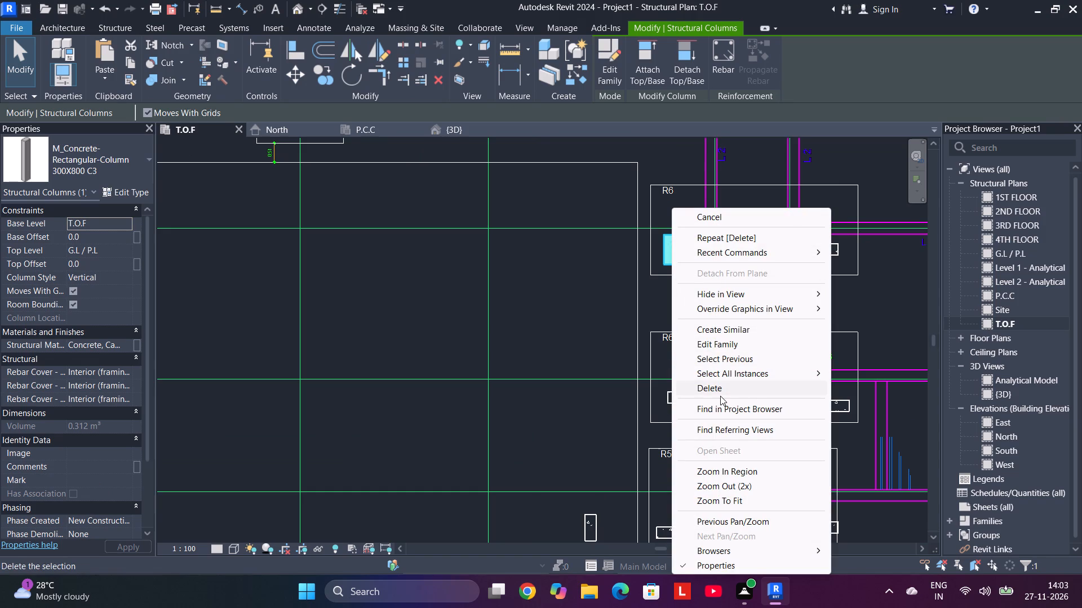
left_click(720, 386)
Delete the stray 300X700 C2 column in the courtyard beside the east wing's R5 footing and the angled one inside that footing.
left_click(596, 518)
right_click(596, 514)
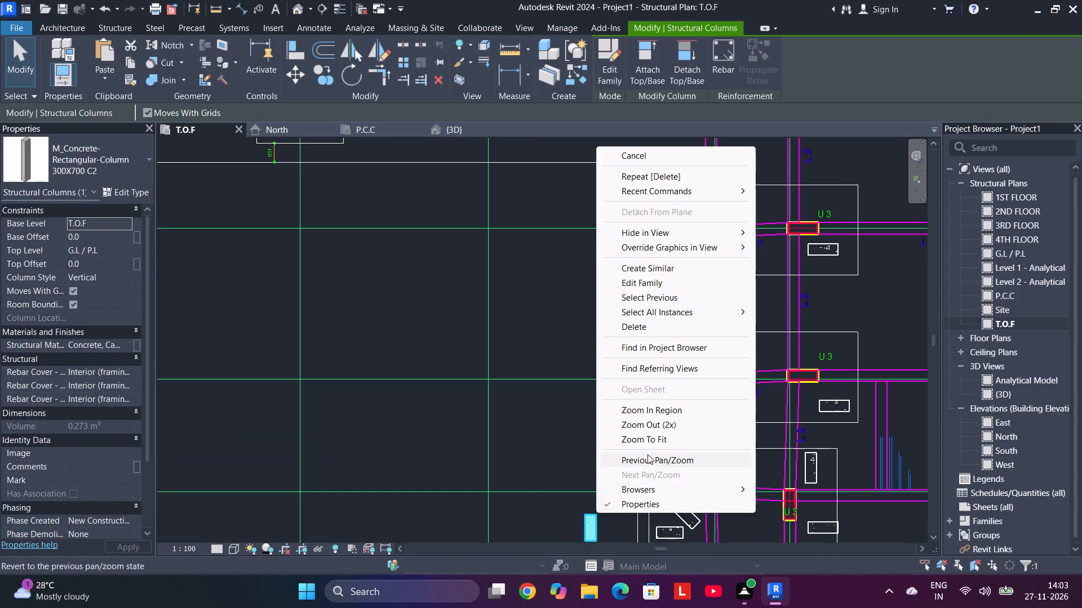
left_click(677, 329)
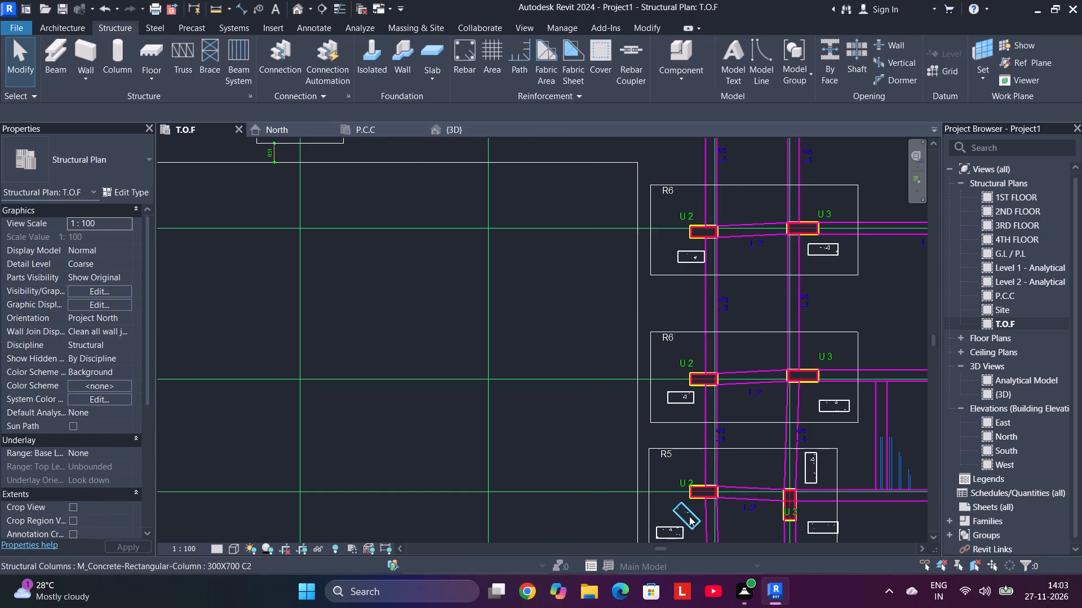
left_click(689, 516)
right_click(689, 508)
left_click(720, 328)
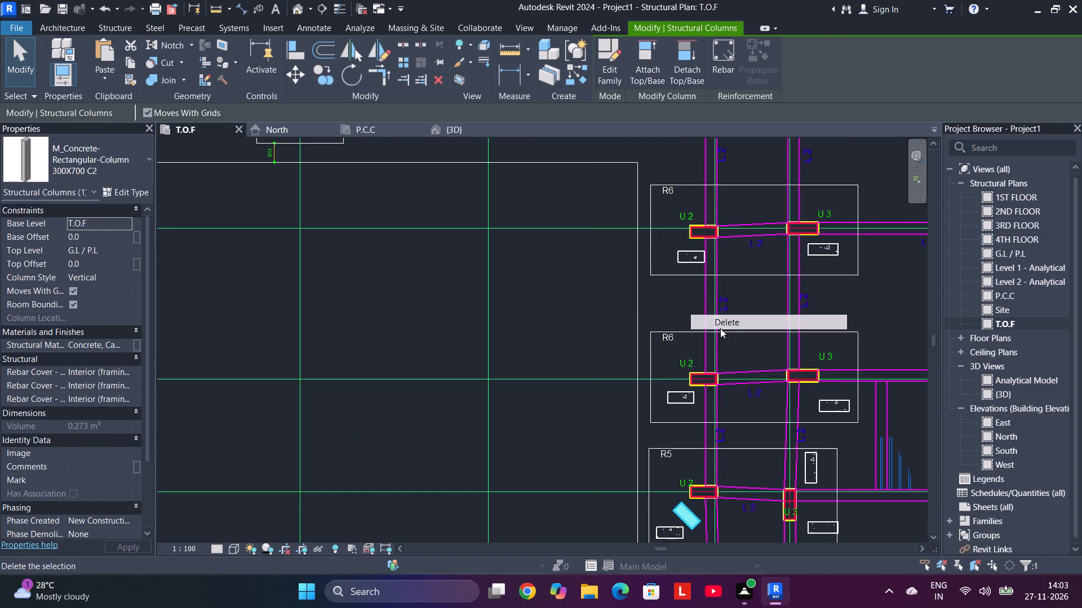
Delete the stray 300X800 C3 column in the courtyard beside the west wing's lower R5 footing.
scroll(720, 352, "down", 5)
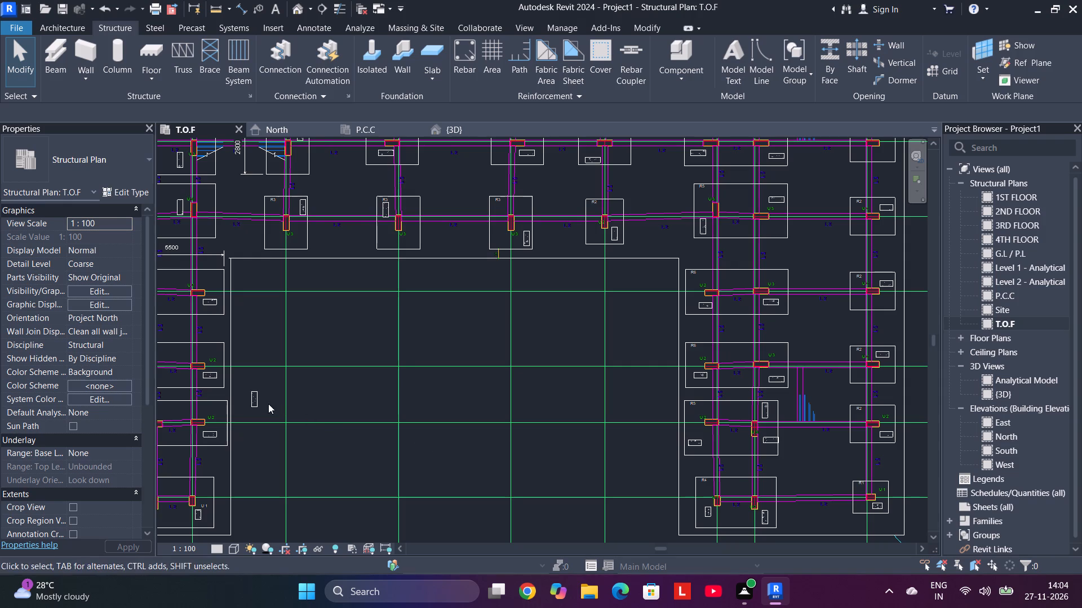
left_click(256, 399)
middle_click_drag(284, 389, 443, 379)
right_click(407, 385)
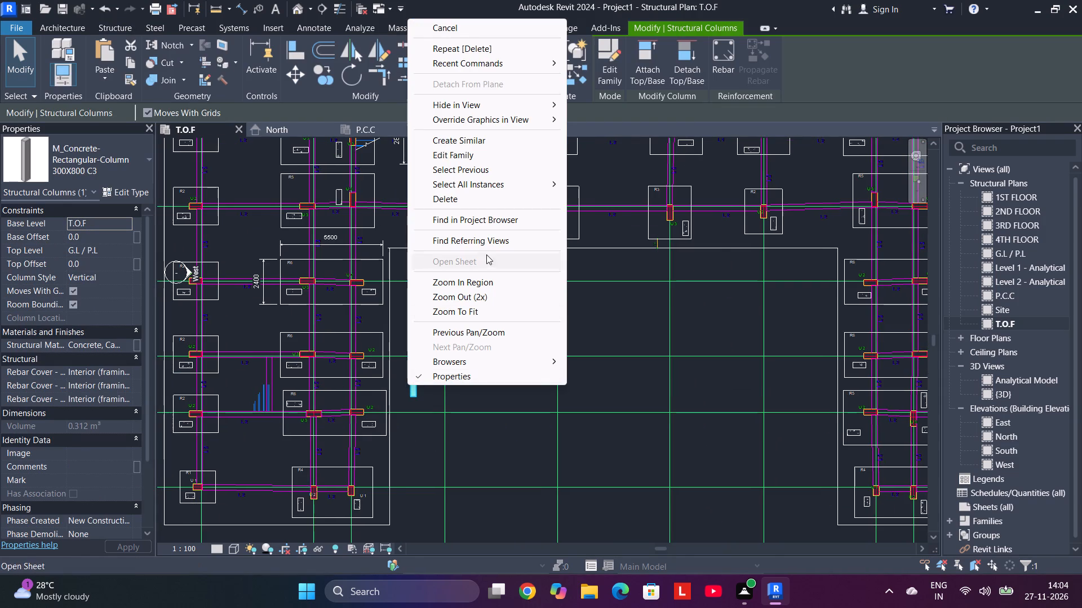
left_click(482, 203)
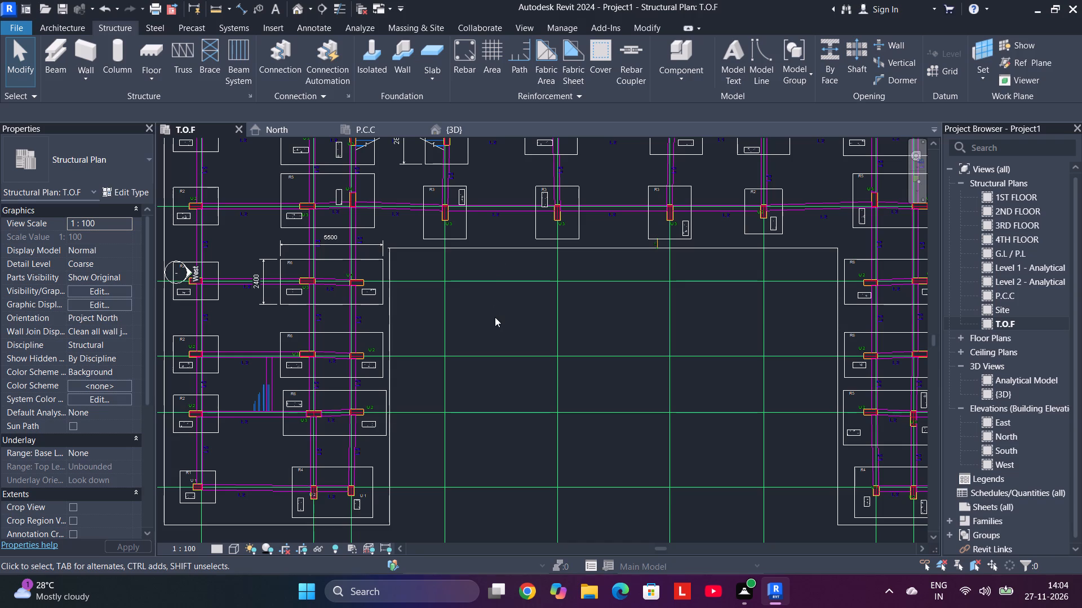
Delete the stray 300X500 C1 column outside the slab edge beside the bottom-row footing of the west wing.
scroll(540, 379, "down", 3)
middle_click_drag(540, 372, 542, 368)
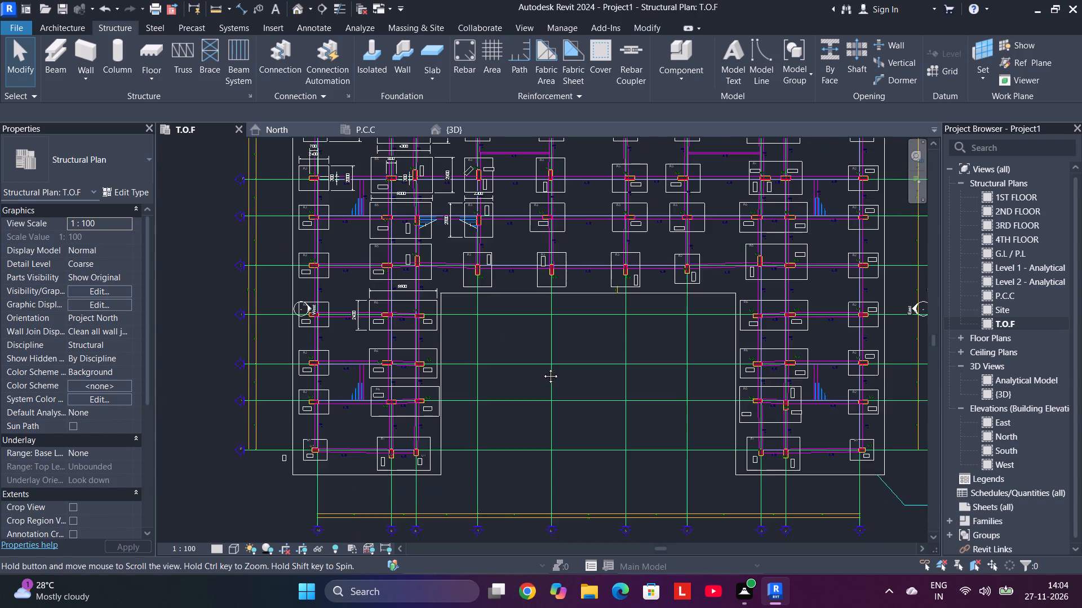
middle_click_drag(542, 368, 615, 316)
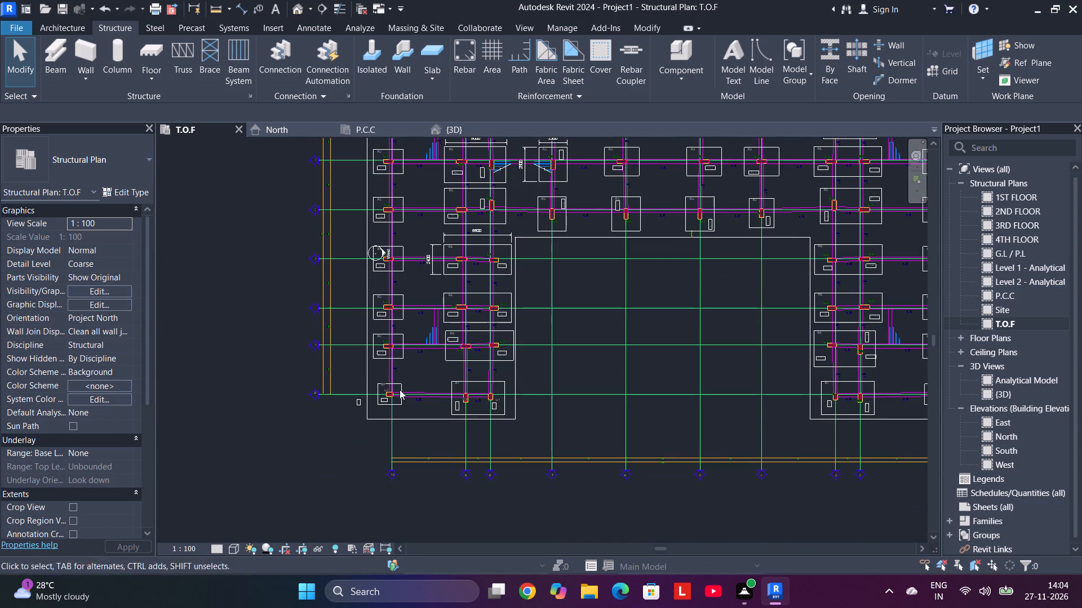
left_click(361, 400)
right_click(361, 399)
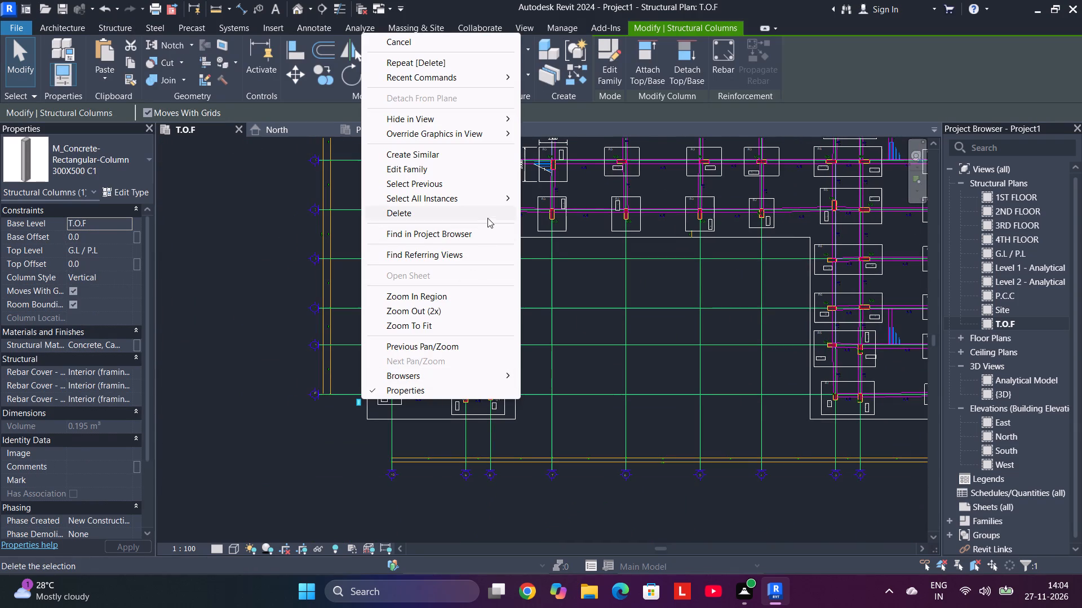
left_click(490, 209)
Place a horizontal 300X700 C2 column up to G.L / P.L beside the U 2 outline in the R2 footing on grid F.
scroll(543, 364, "down", 4)
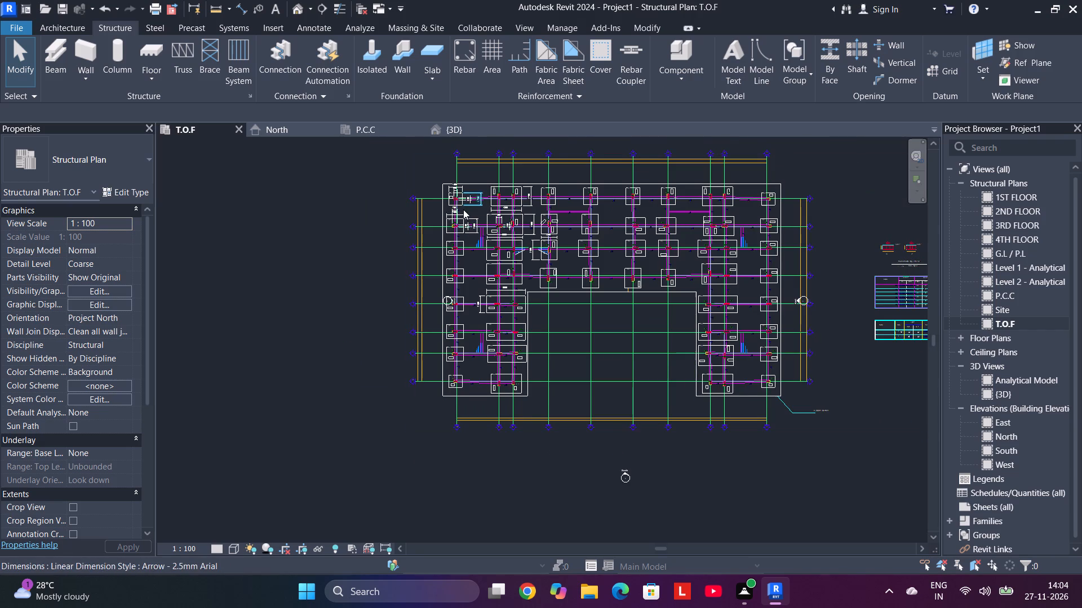
scroll(463, 209, "up", 8)
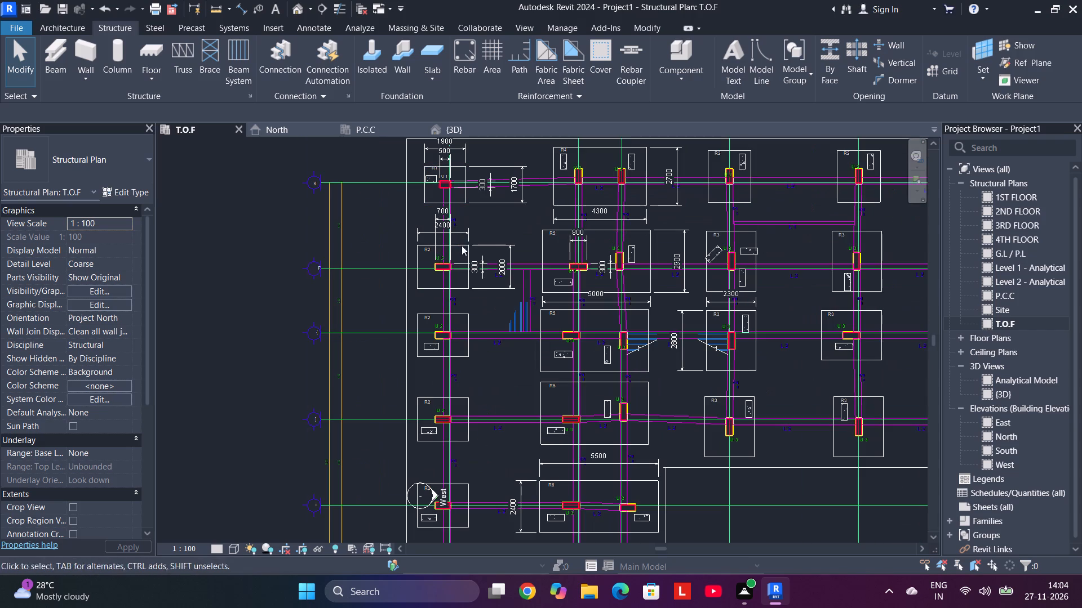
scroll(430, 264, "up", 5)
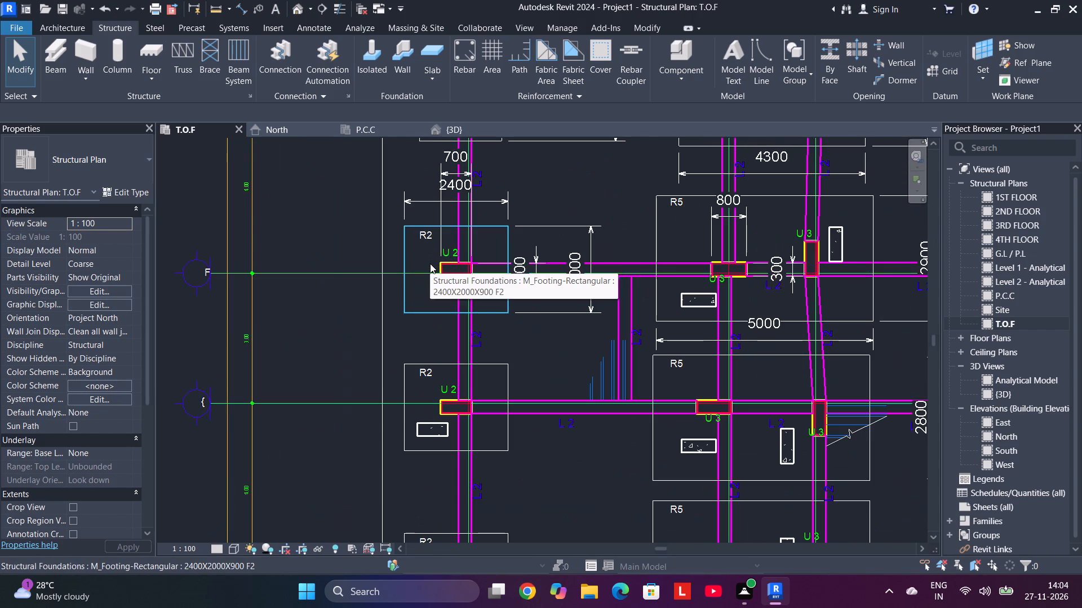
middle_click_drag(452, 259, 450, 371)
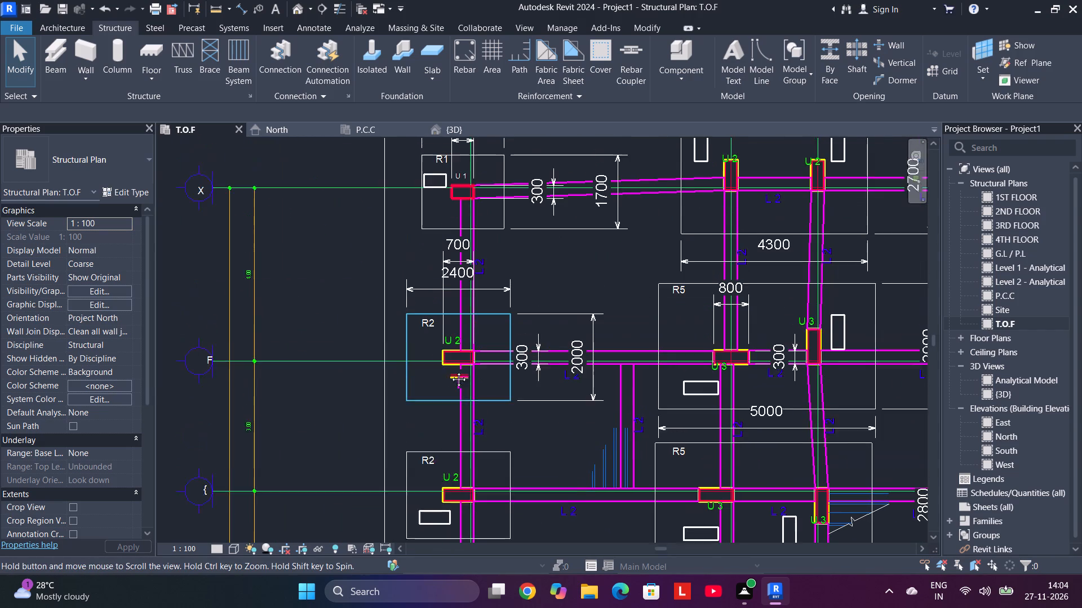
middle_click_drag(450, 371, 434, 382)
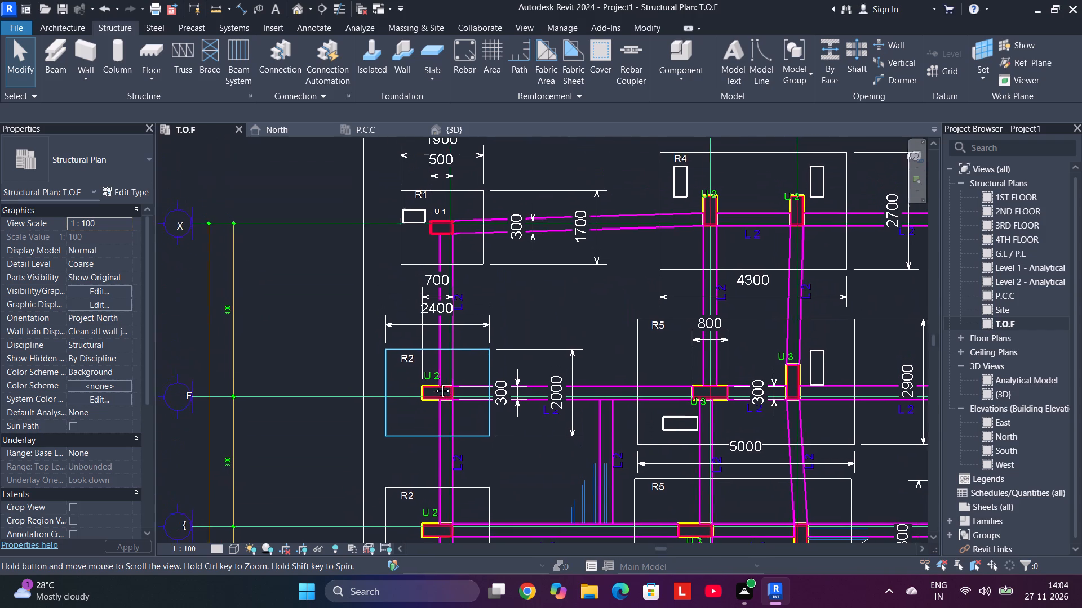
middle_click_drag(434, 382, 436, 382)
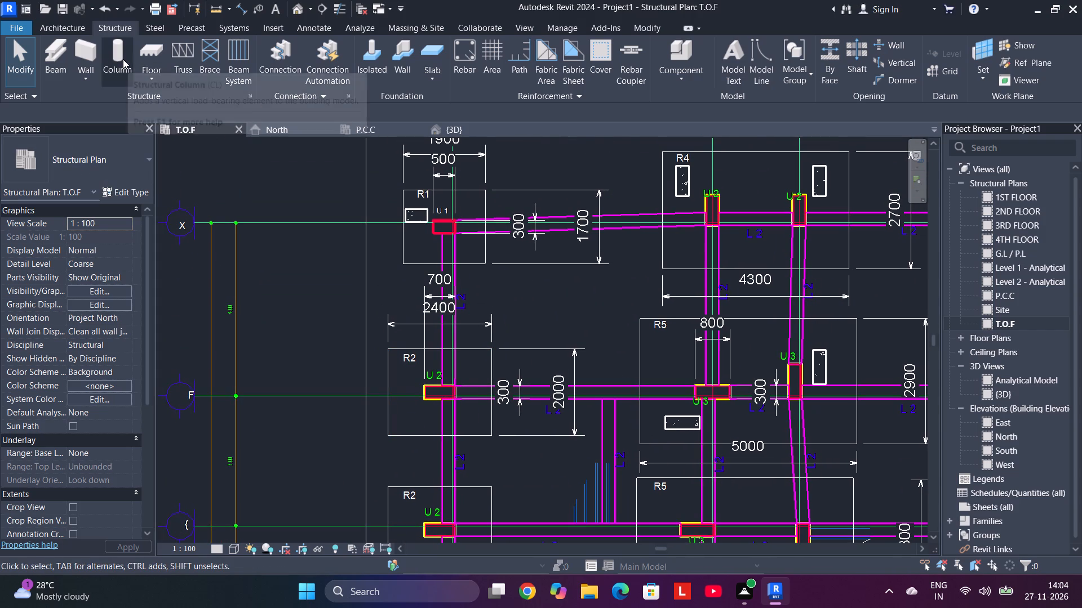
left_click(122, 60)
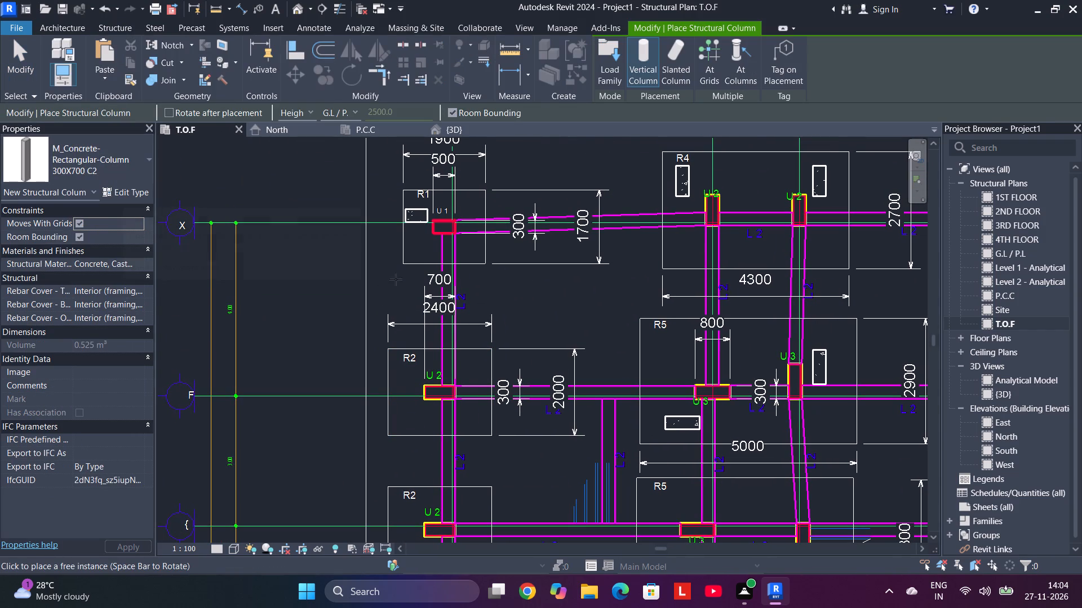
left_click(300, 343)
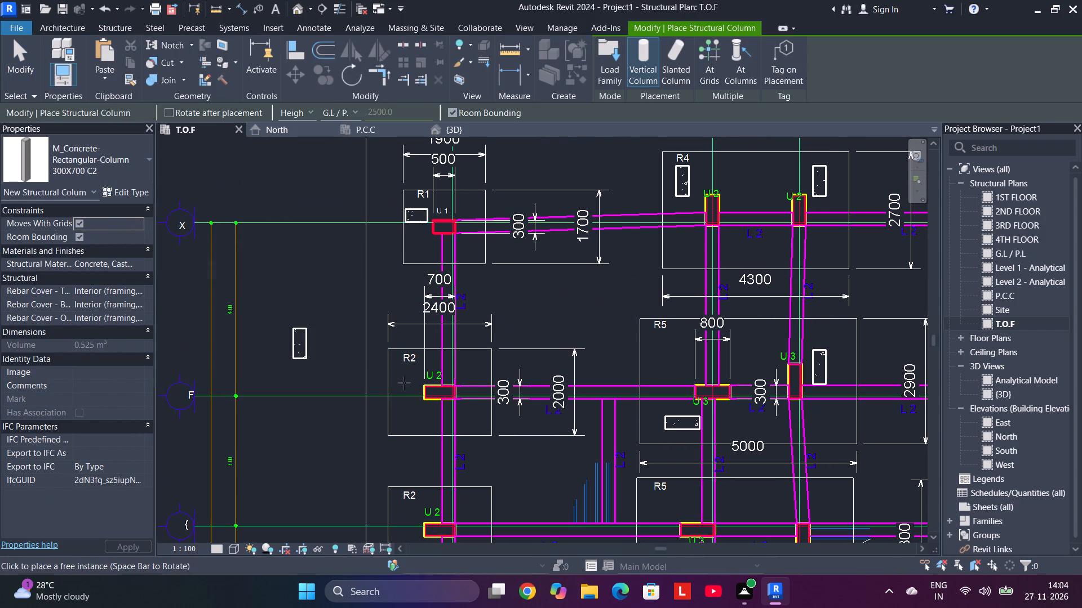
key("space")
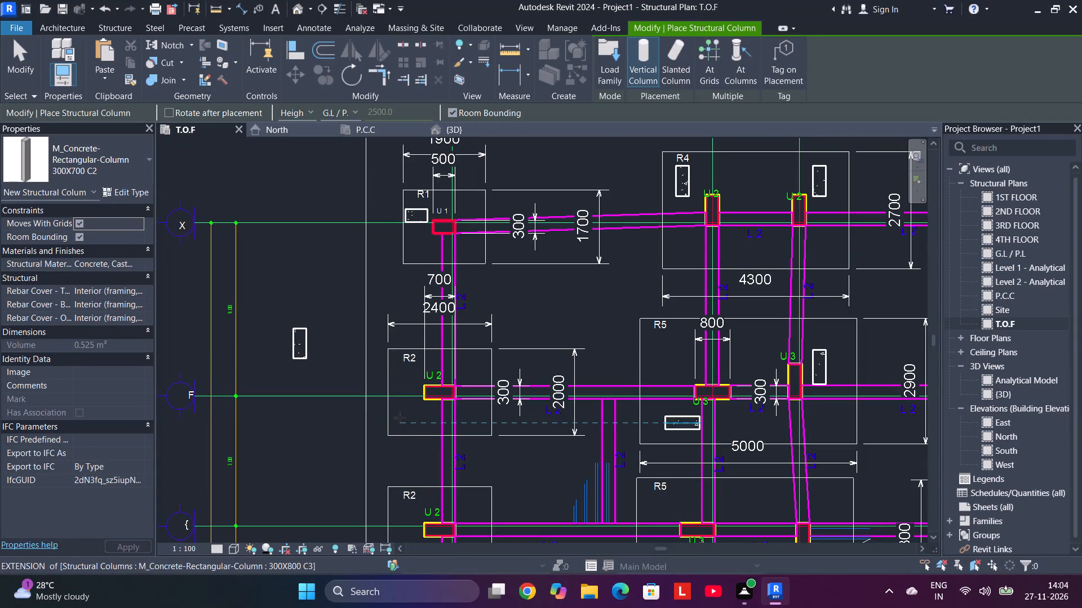
left_click(402, 416)
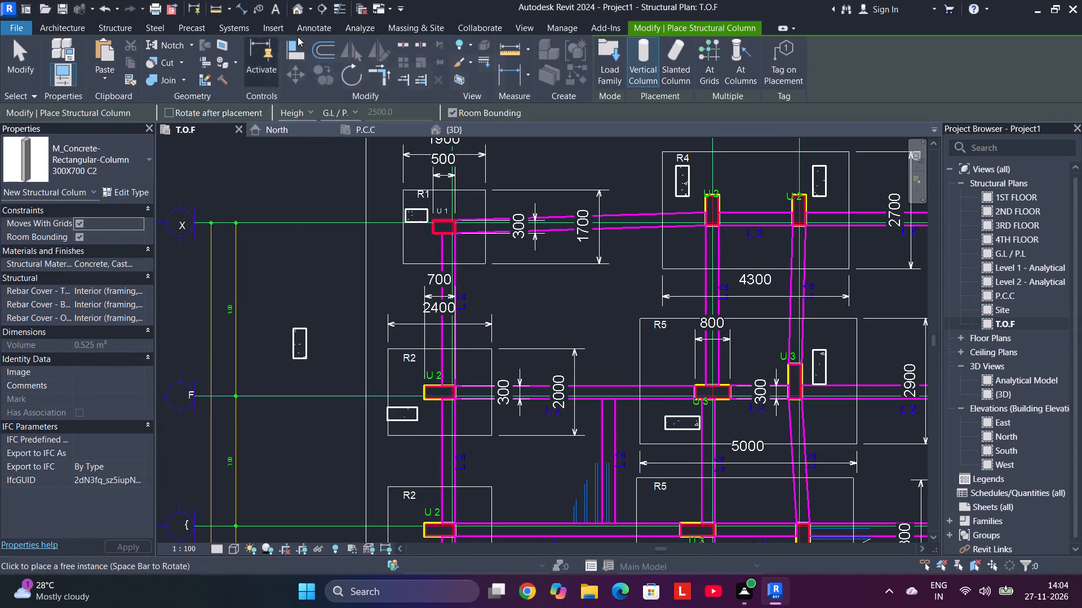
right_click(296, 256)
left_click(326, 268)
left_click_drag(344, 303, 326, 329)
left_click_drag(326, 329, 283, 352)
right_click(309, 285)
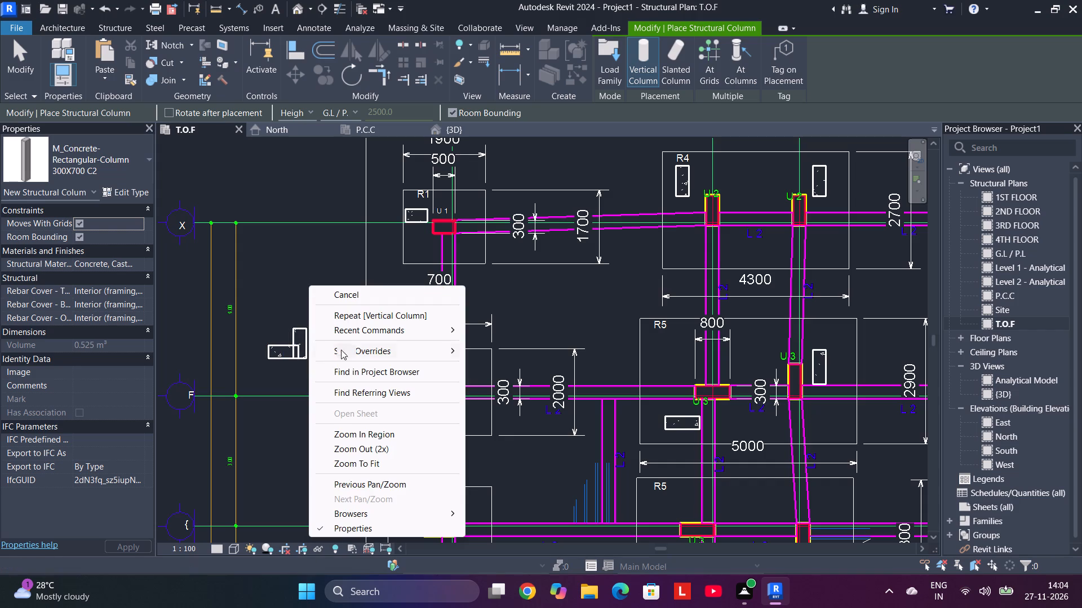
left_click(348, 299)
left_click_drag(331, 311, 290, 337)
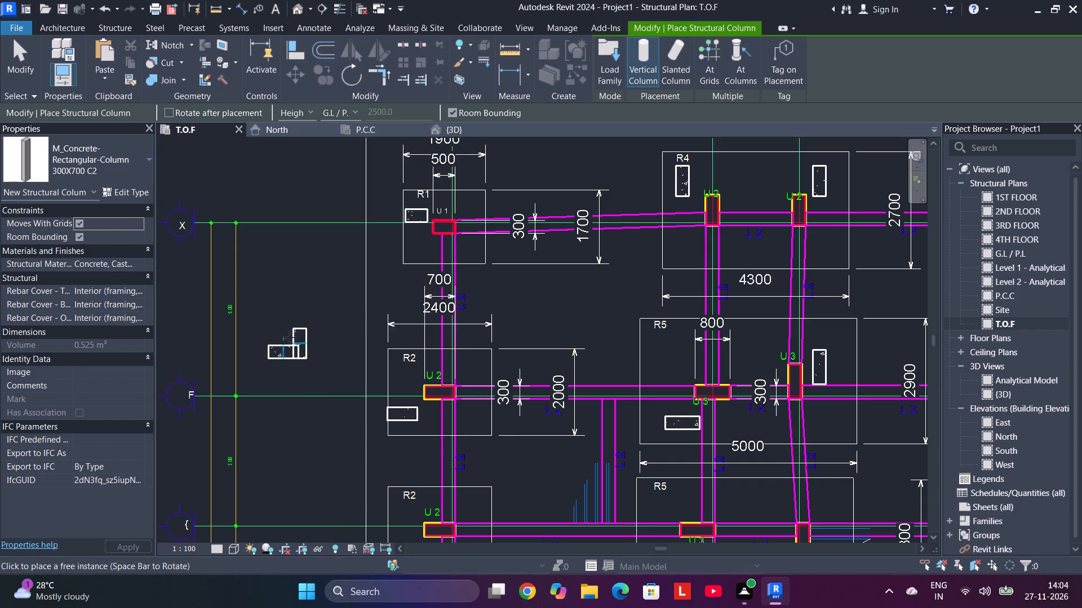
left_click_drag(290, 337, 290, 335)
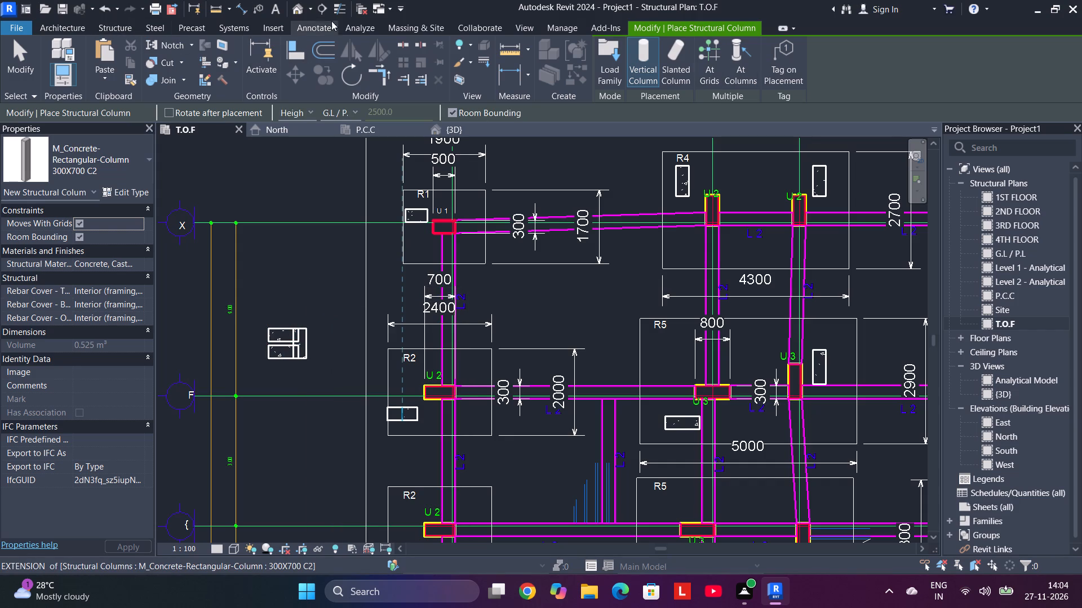
End column placement and delete the three stray 300X700 C2 columns outside the slab edge between grids X and F.
left_click(717, 29)
left_click(109, 27)
left_click(3, 51)
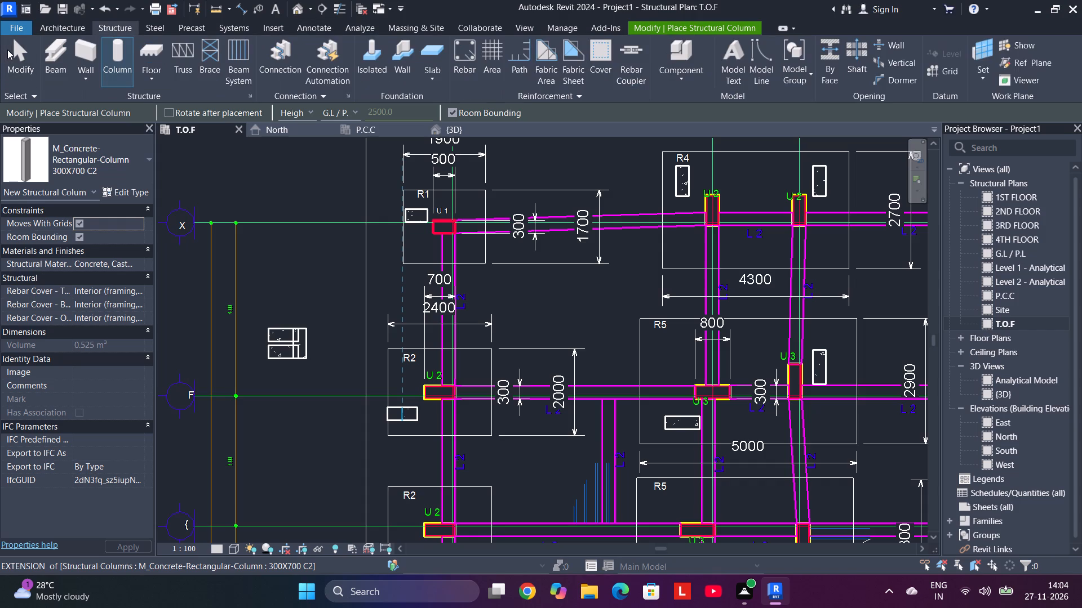
left_click(8, 51)
left_click_drag(282, 274, 271, 366)
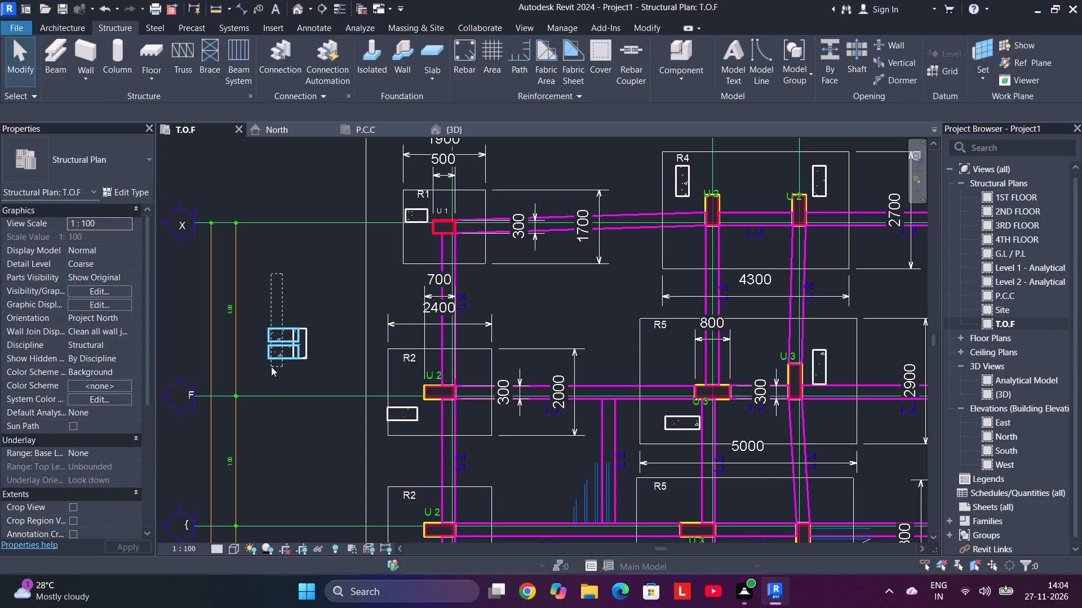
left_click_drag(271, 366, 284, 260)
left_click_drag(330, 287, 330, 316)
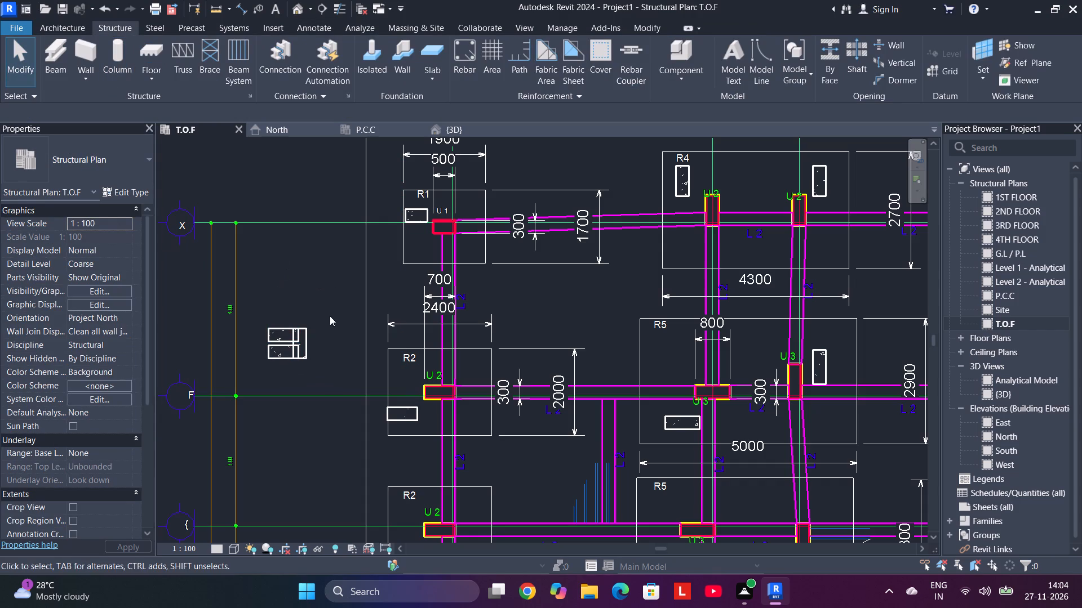
left_click_drag(330, 316, 263, 342)
left_click_drag(330, 276, 281, 360)
right_click(289, 325)
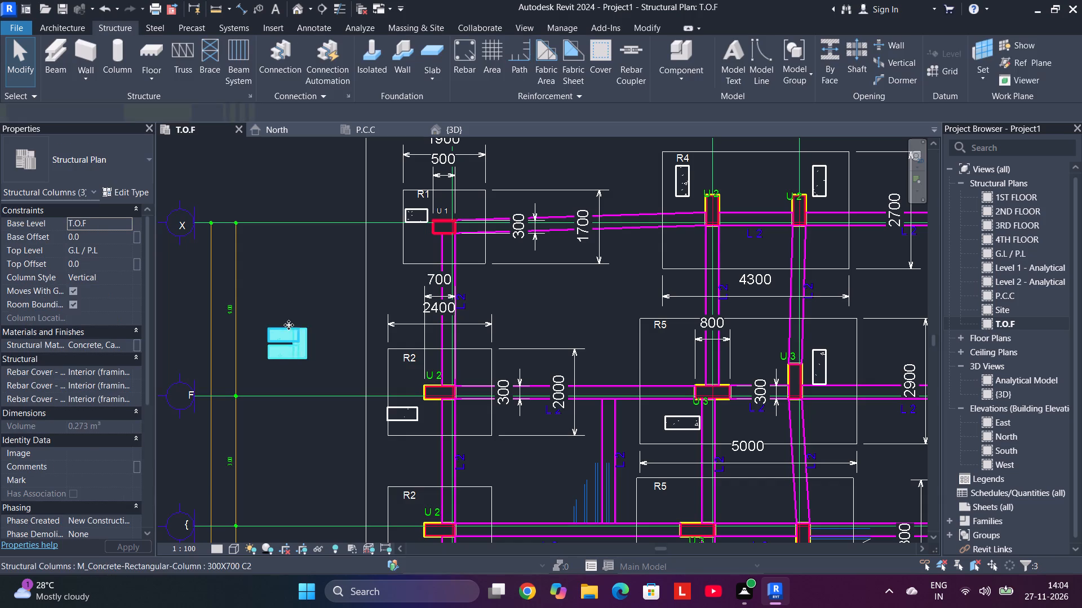
left_click(347, 385)
Align the 300X500 C1 column in the R1 footing on grid X to the top and left edges of its U 1 outline.
scroll(375, 278, "down", 4)
middle_click_drag(376, 279, 360, 310)
scroll(397, 277, "up", 5)
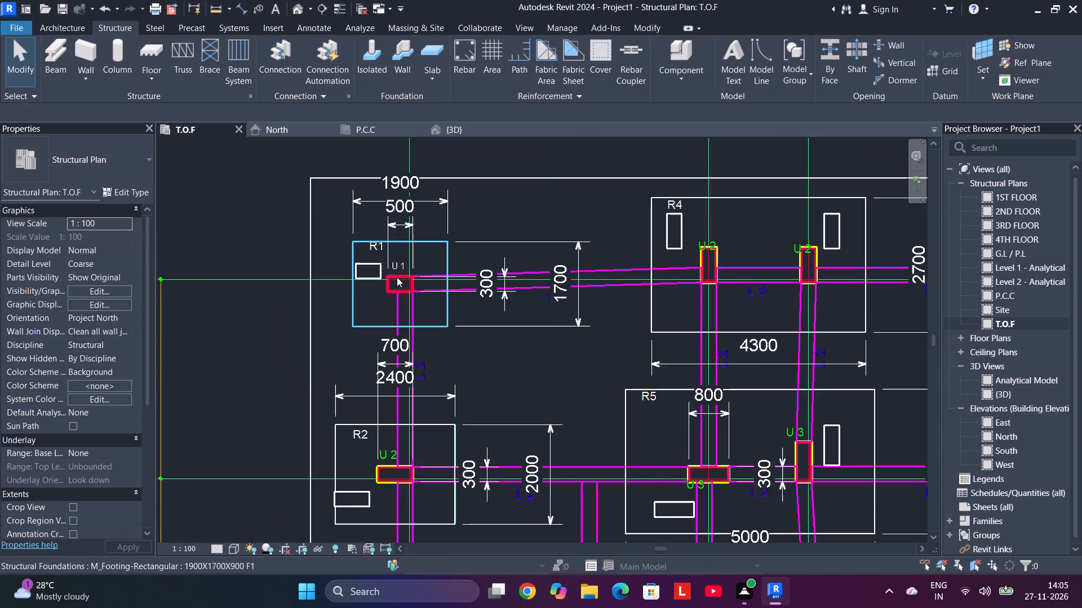
scroll(397, 276, "up", 6)
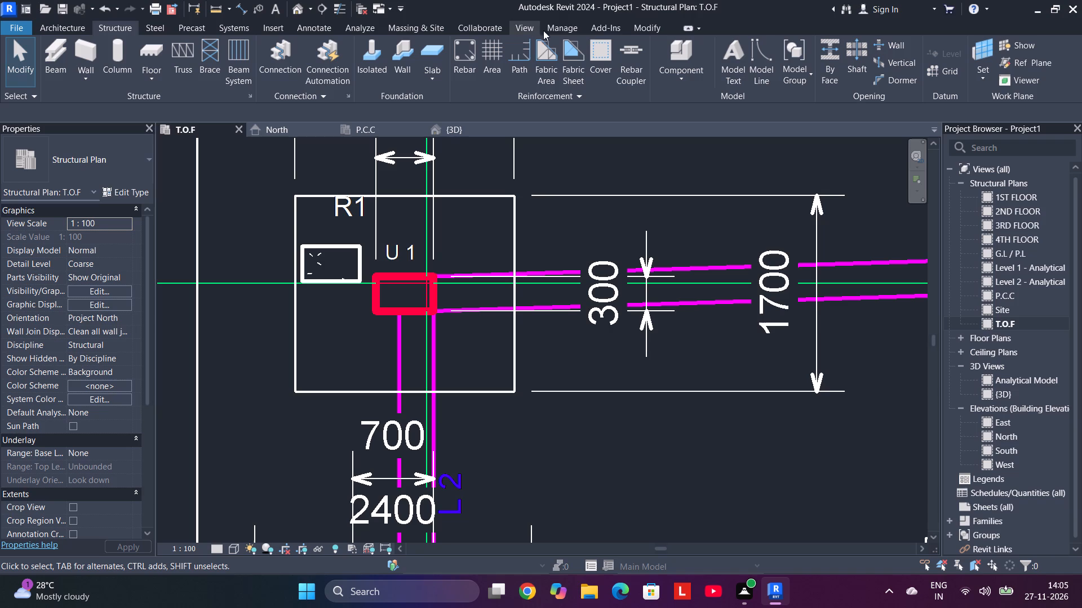
left_click(647, 24)
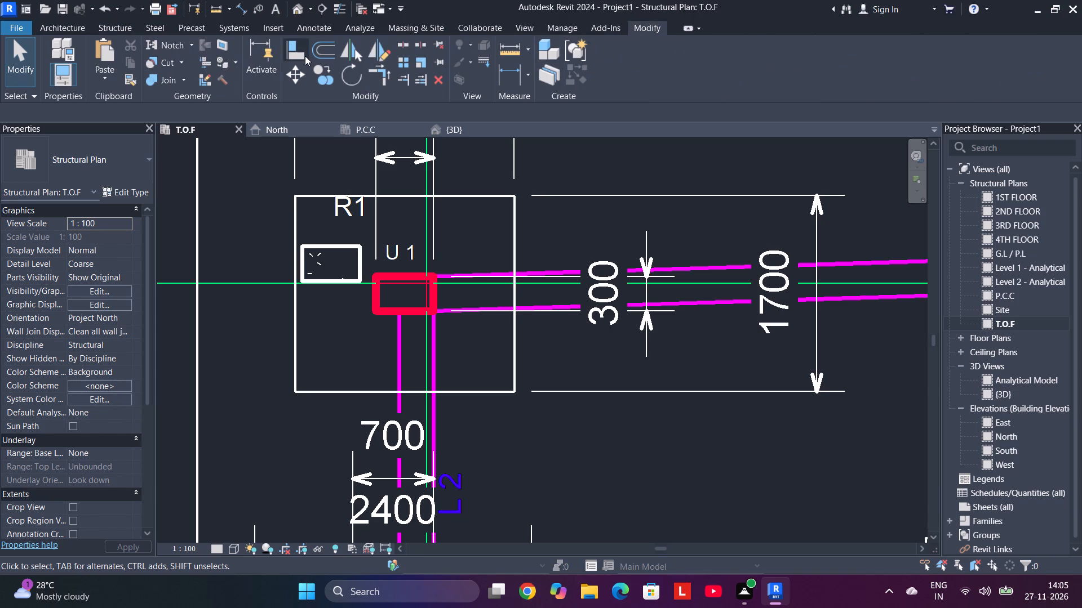
left_click(305, 56)
left_click(387, 272)
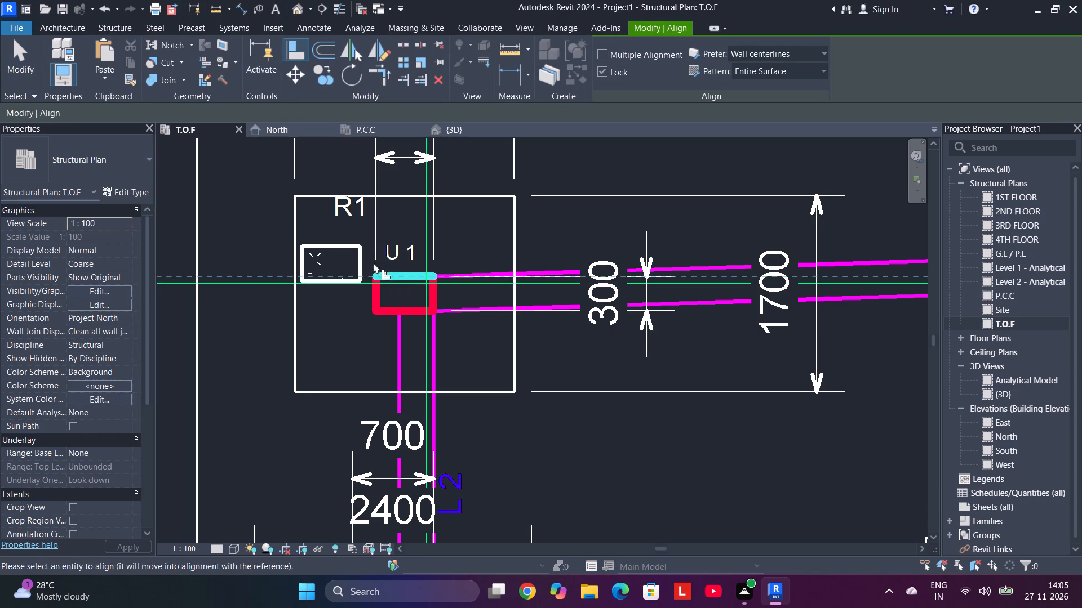
left_click(316, 243)
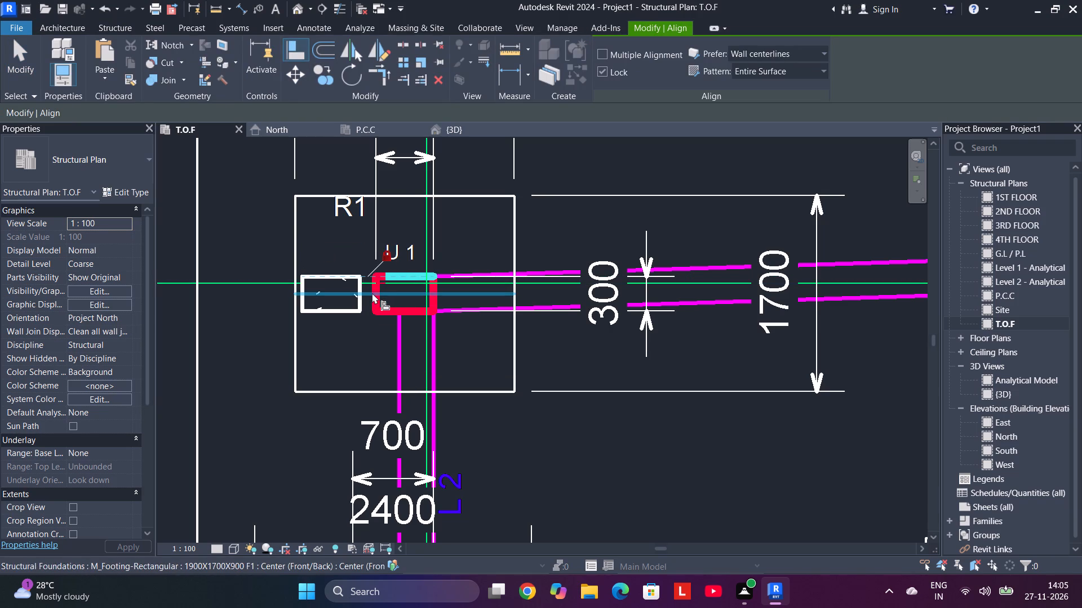
left_click(377, 302)
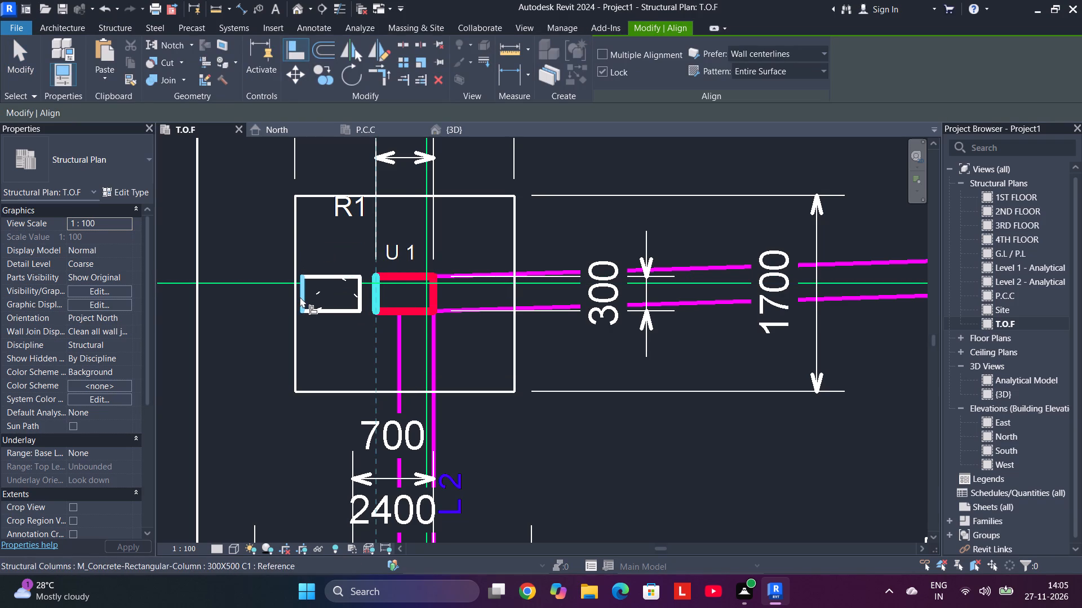
left_click(300, 297)
Align the 300X700 C2 column in the R2 footing on grid F to the bottom and left edges of its U 2 outline.
scroll(447, 317, "down", 4)
middle_click_drag(447, 318, 258, 270)
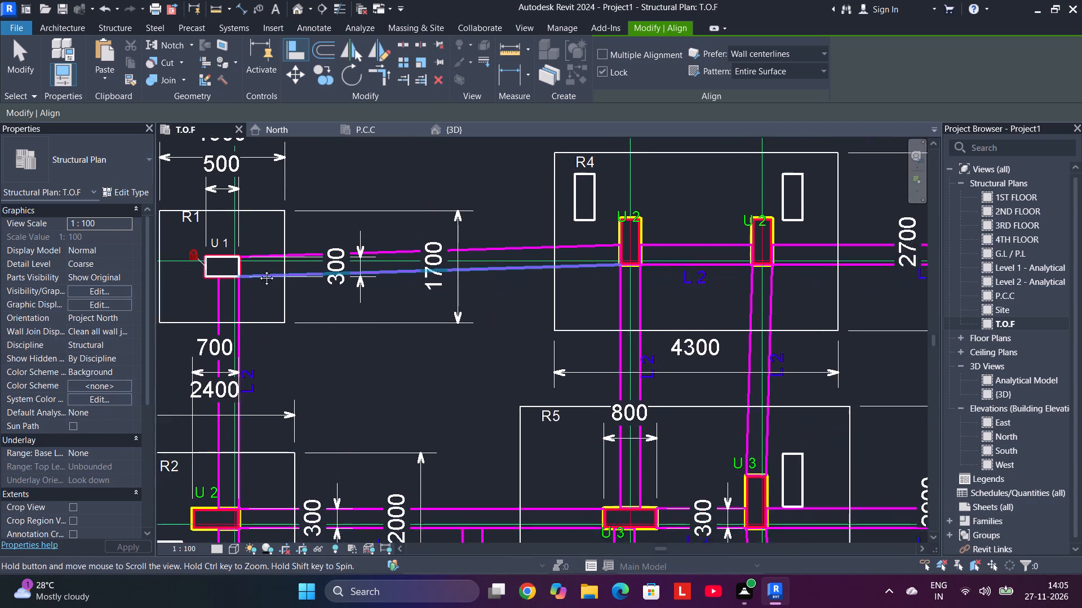
middle_click_drag(258, 270, 485, 123)
scroll(433, 391, "up", 2)
middle_click_drag(434, 386, 426, 331)
scroll(433, 298, "up", 5)
left_click(438, 323)
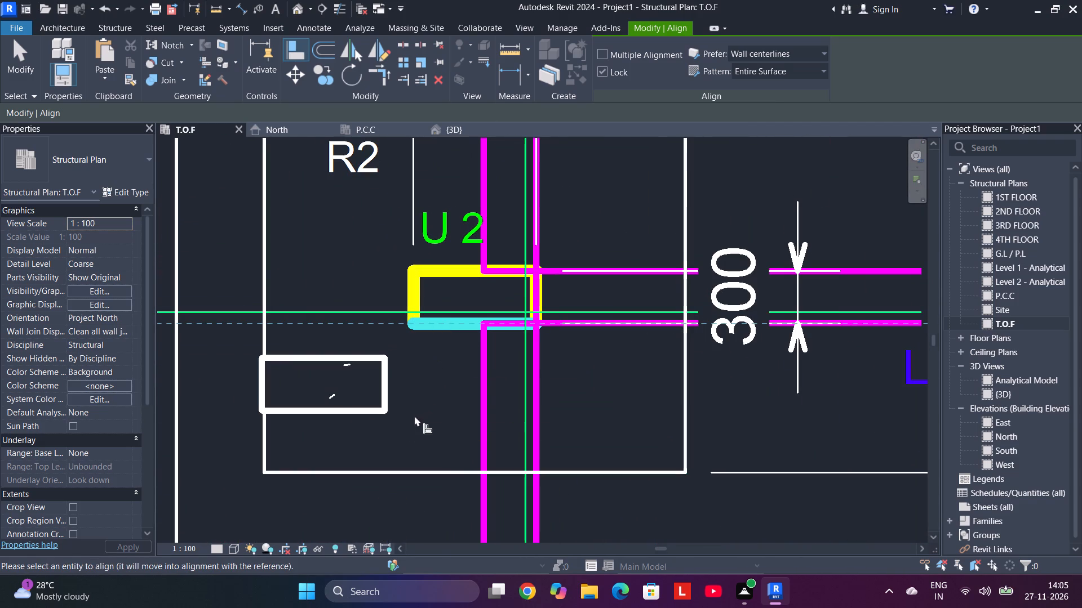
left_click(356, 410)
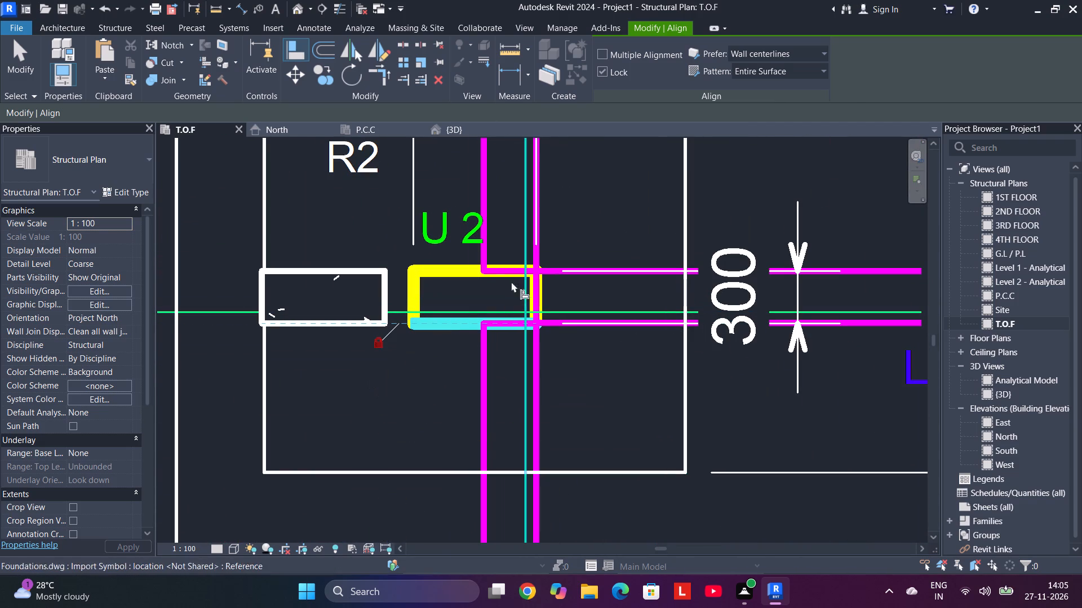
left_click(416, 285)
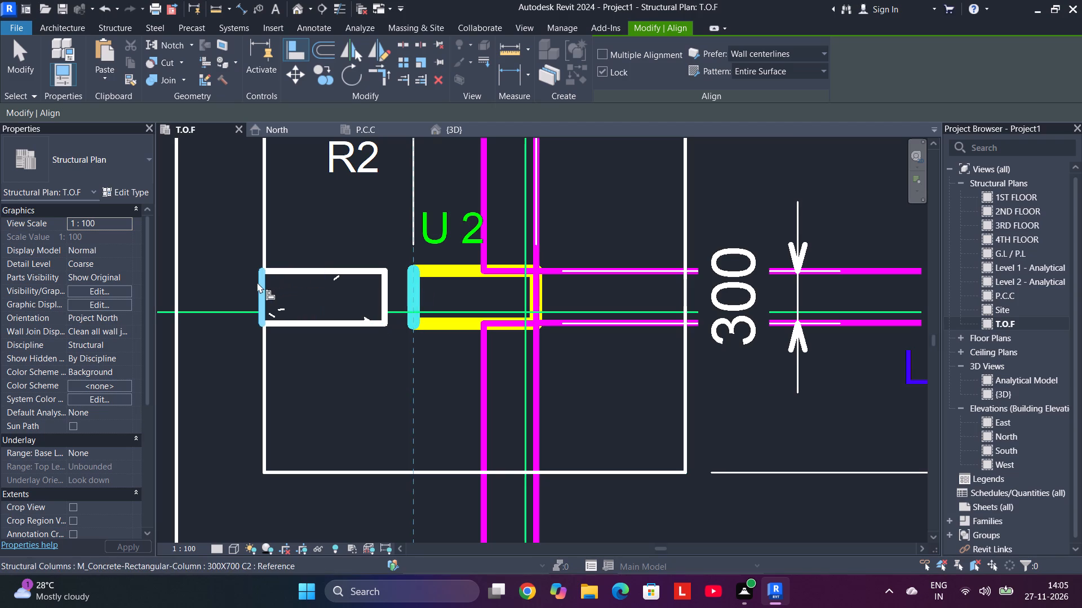
left_click(257, 282)
Align the 300X700 C2 column in the R2 footing directly below grid F's to the bottom and right edges of its U 2 outline.
scroll(392, 311, "down", 3)
middle_click_drag(395, 335, 398, 168)
middle_click_drag(393, 411, 396, 387)
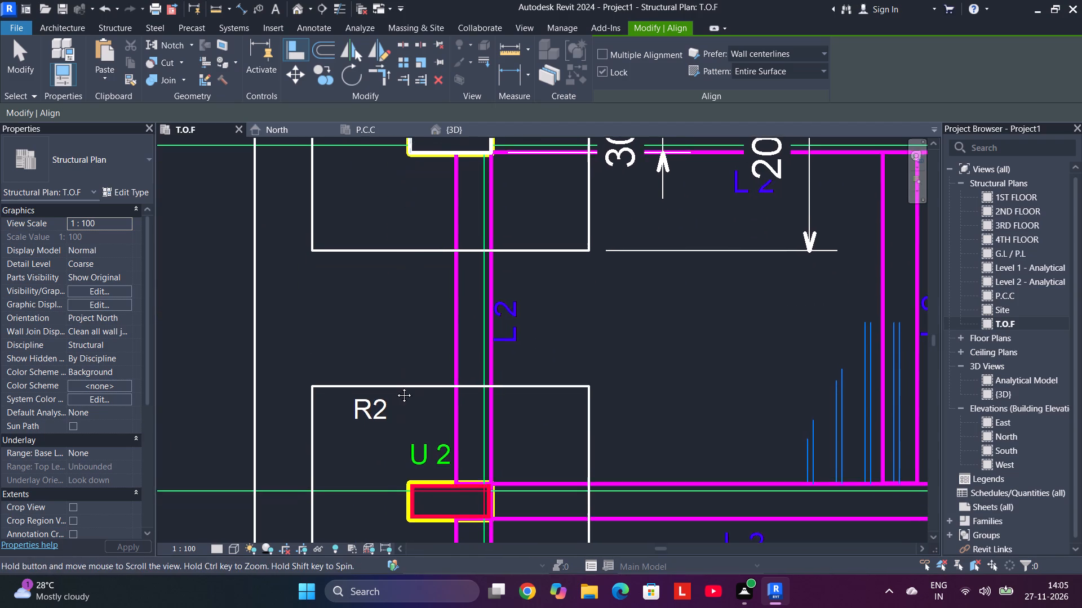
middle_click_drag(396, 387, 449, 225)
left_click(486, 332)
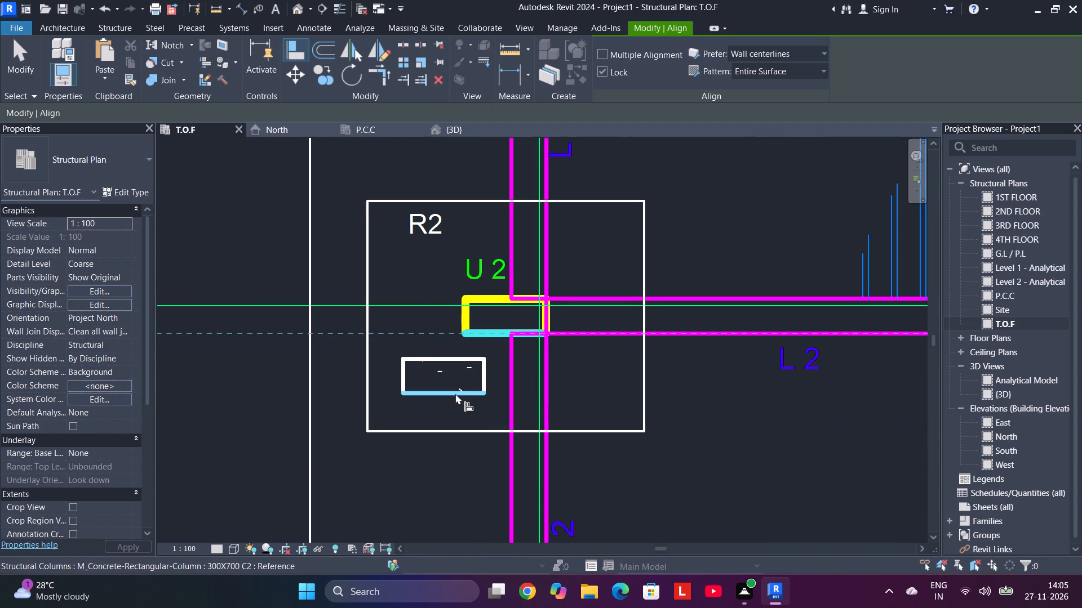
left_click(455, 394)
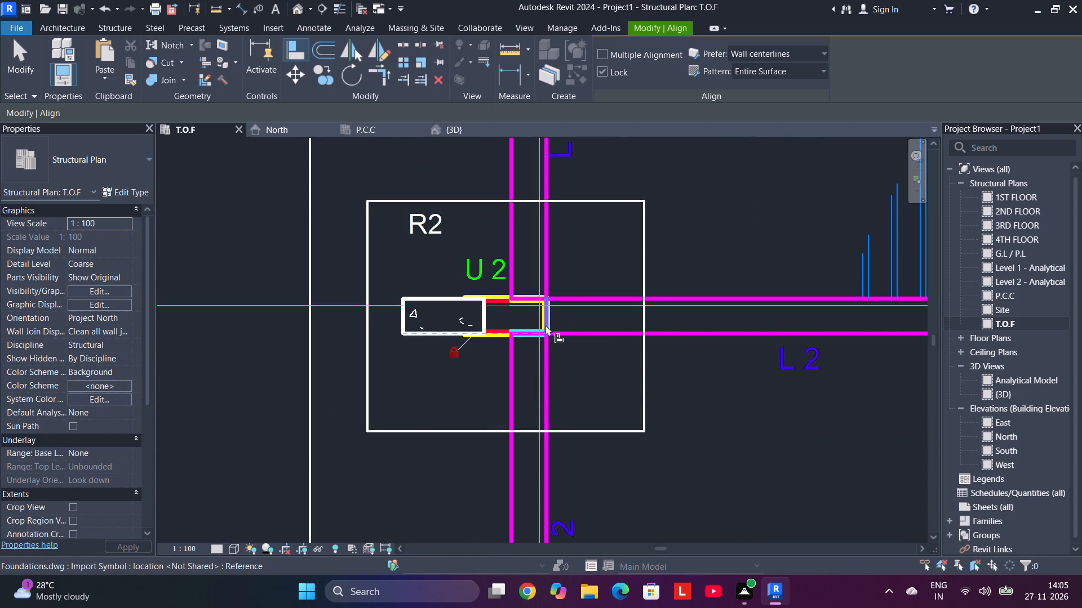
scroll(546, 322, "up", 3)
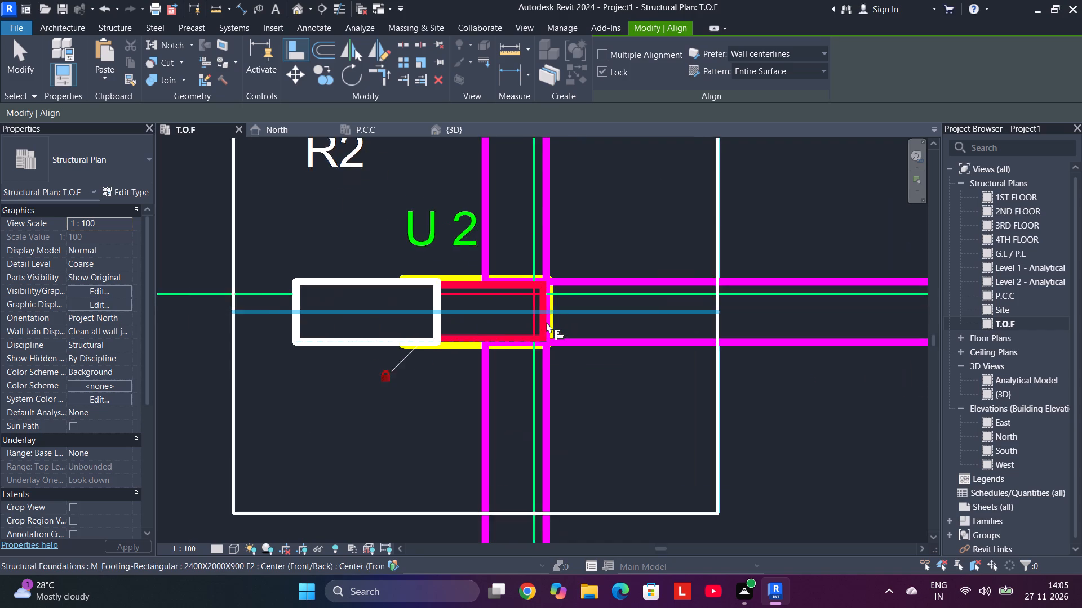
scroll(546, 322, "up", 2)
left_click(543, 324)
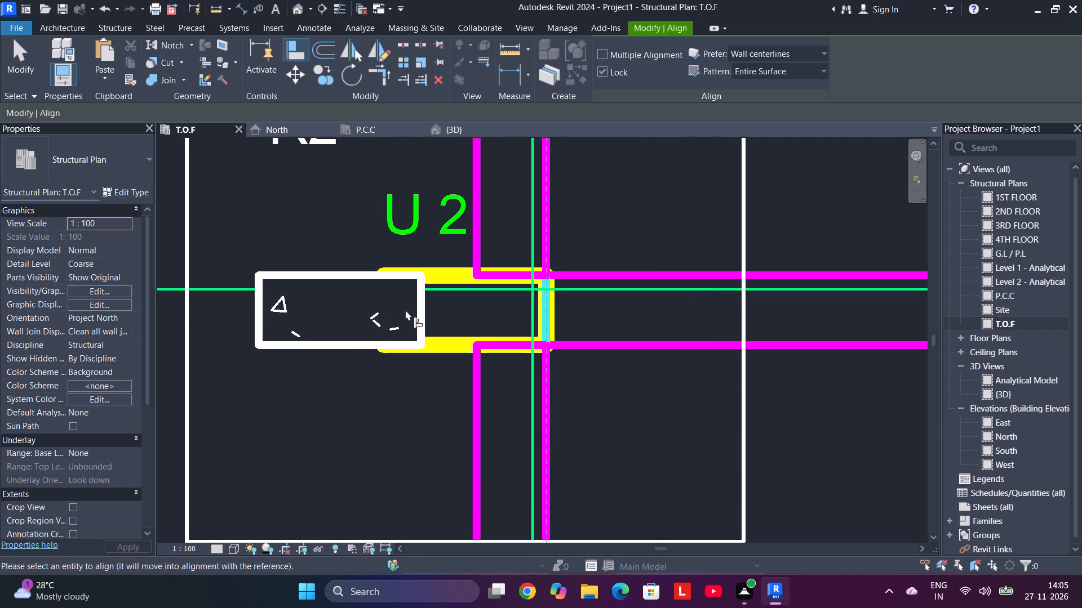
left_click(415, 309)
Align the C2 column in the R2 footing just above the West elevation marker to the bottom and right edges of its U 2 outline.
scroll(487, 323, "down", 6)
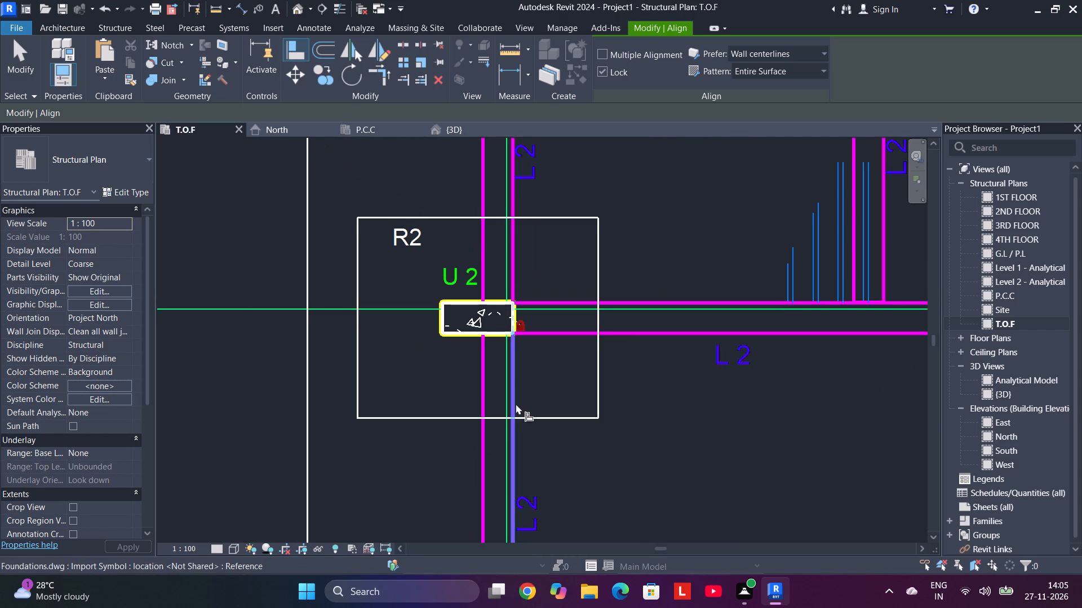
middle_click_drag(516, 404, 554, 269)
scroll(590, 434, "down", 2)
middle_click_drag(589, 431, 585, 216)
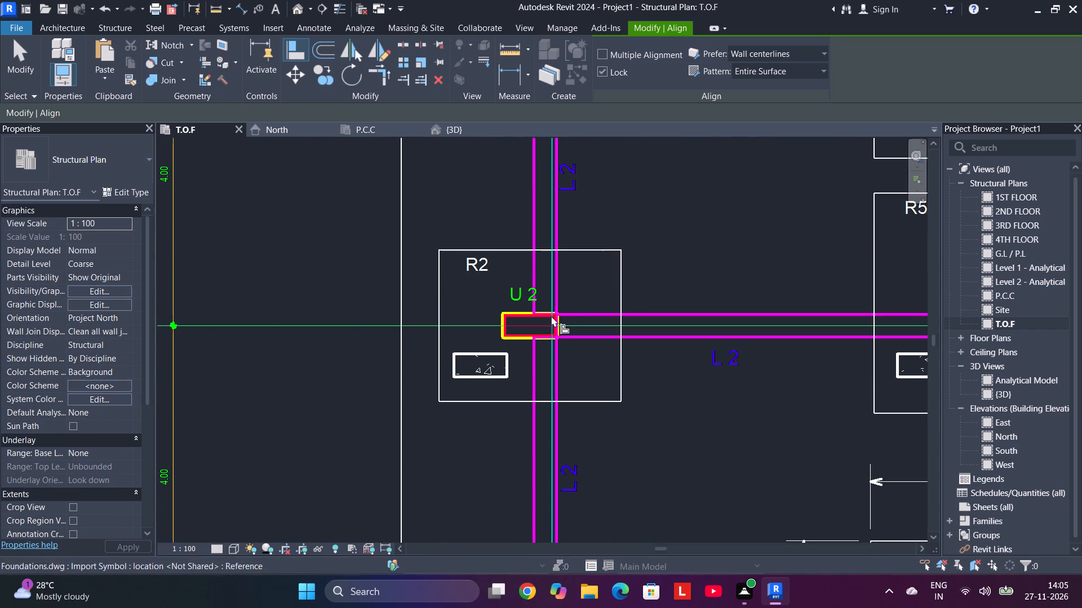
scroll(527, 336, "up", 4)
left_click(505, 336)
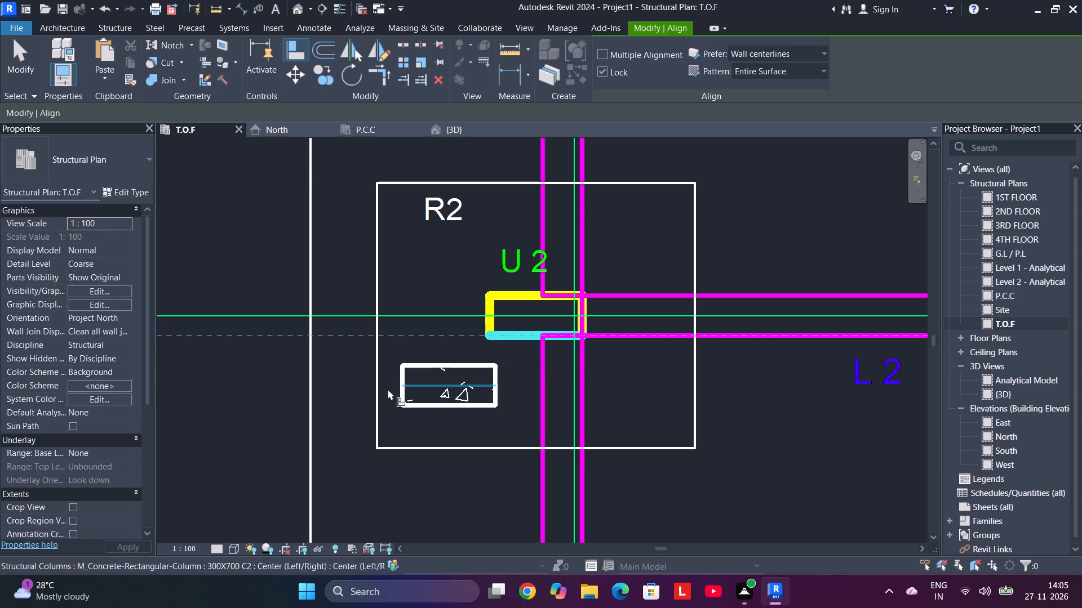
left_click(424, 402)
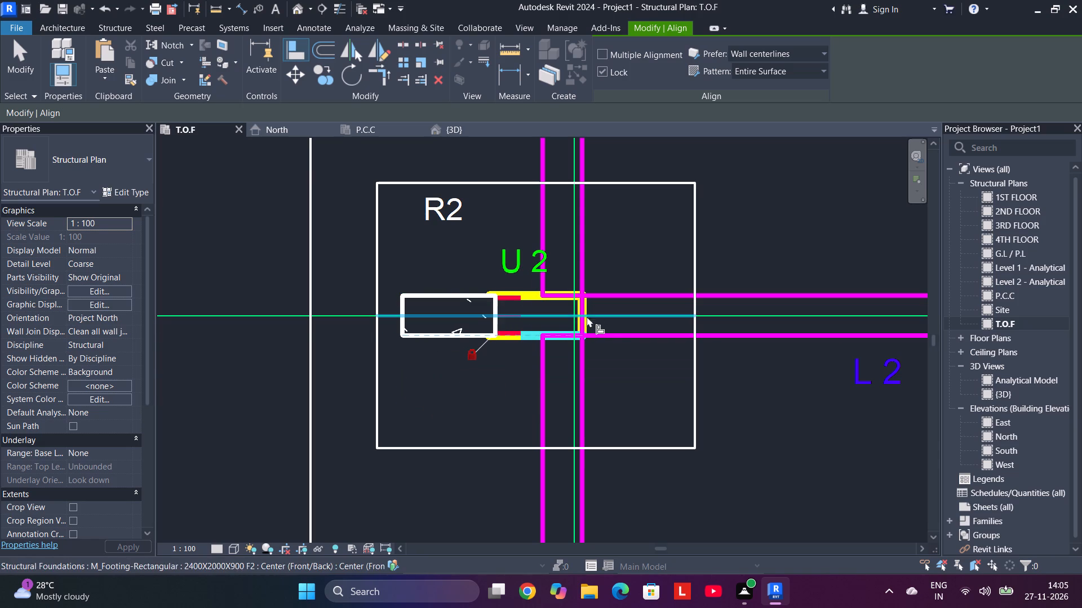
left_click(588, 304)
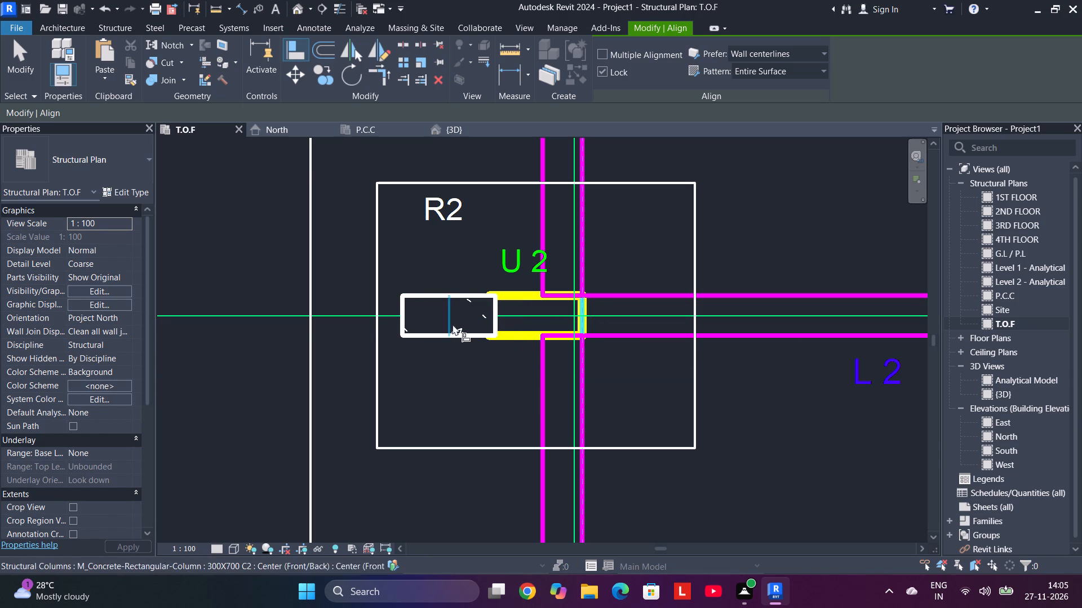
left_click(493, 313)
Align the C2 column in the R2 footing at the West elevation marker to the left and bottom edges of its column outline.
scroll(513, 372, "down", 5)
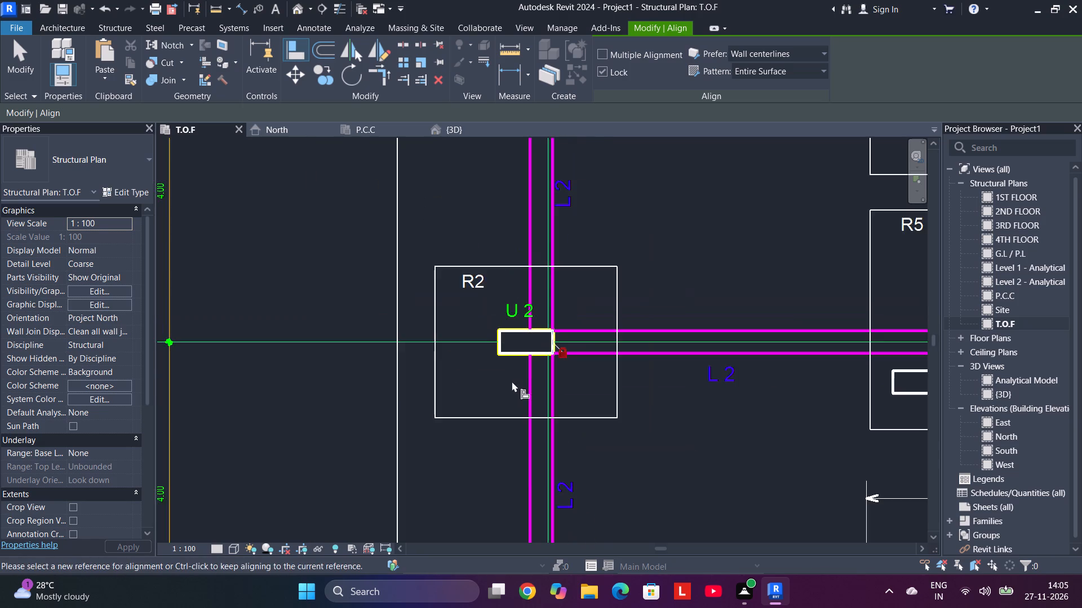
middle_click_drag(511, 374, 514, 186)
middle_click_drag(520, 437, 532, 330)
scroll(528, 336, "up", 8)
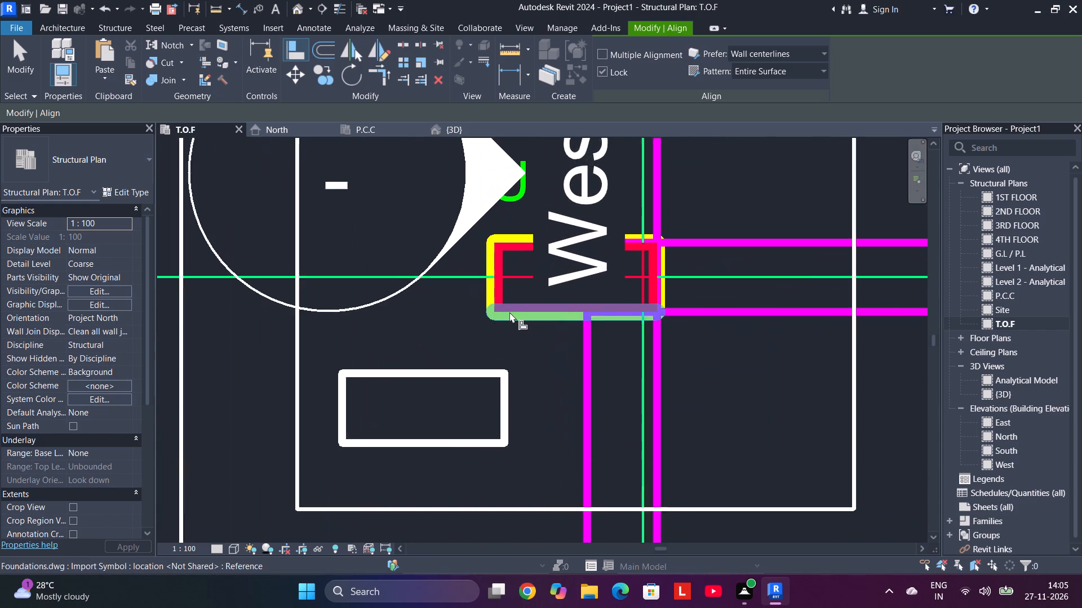
scroll(509, 312, "up", 2)
left_click(486, 297)
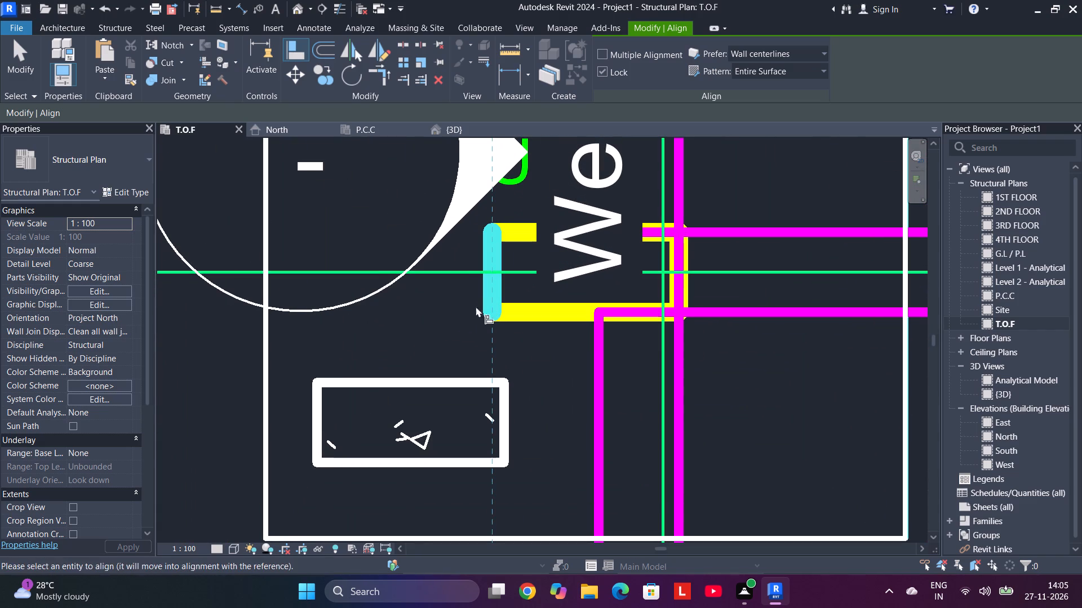
left_click(321, 426)
left_click(536, 317)
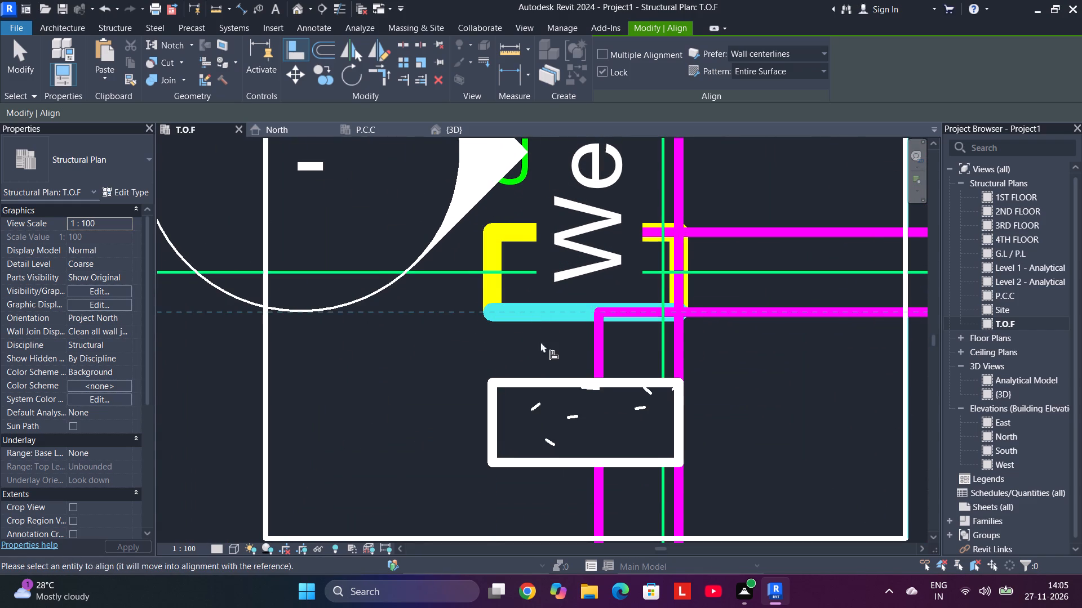
left_click(536, 460)
Align the C2 column in the R2 footing directly below the West elevation marker to the top and right edges of its U 2 outline.
scroll(560, 395, "down", 9)
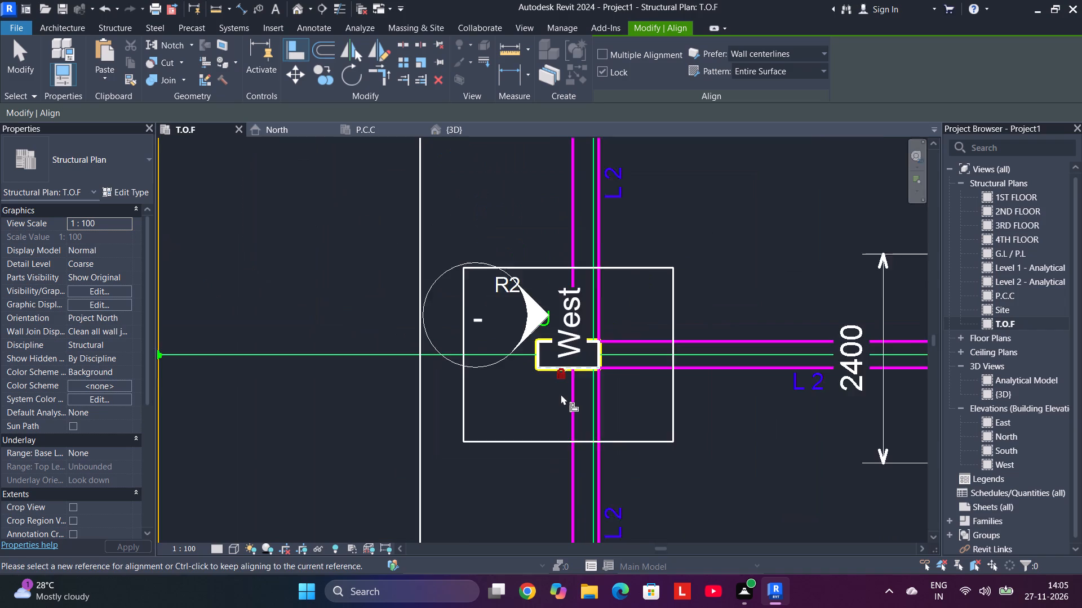
scroll(561, 394, "down", 3)
middle_click_drag(564, 392, 578, 181)
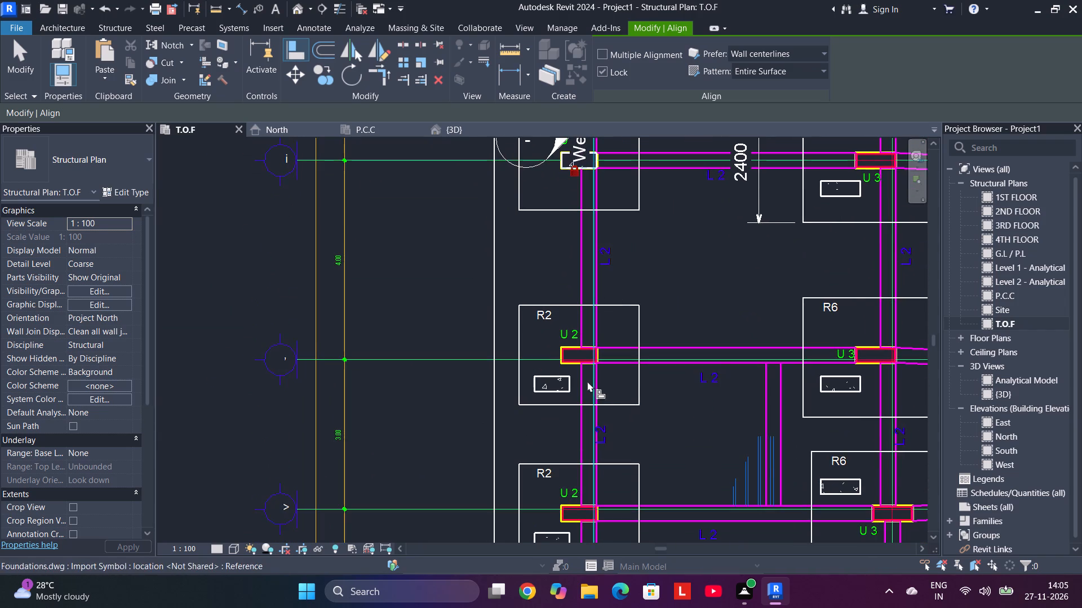
scroll(587, 380, "up", 5)
scroll(534, 345, "up", 3)
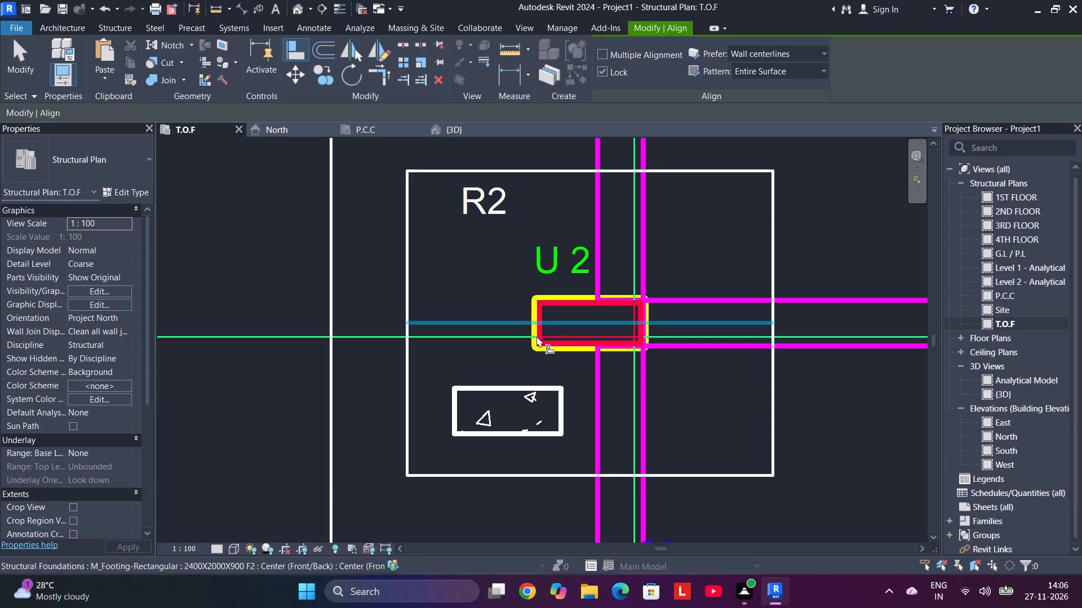
left_click(574, 301)
left_click(517, 388)
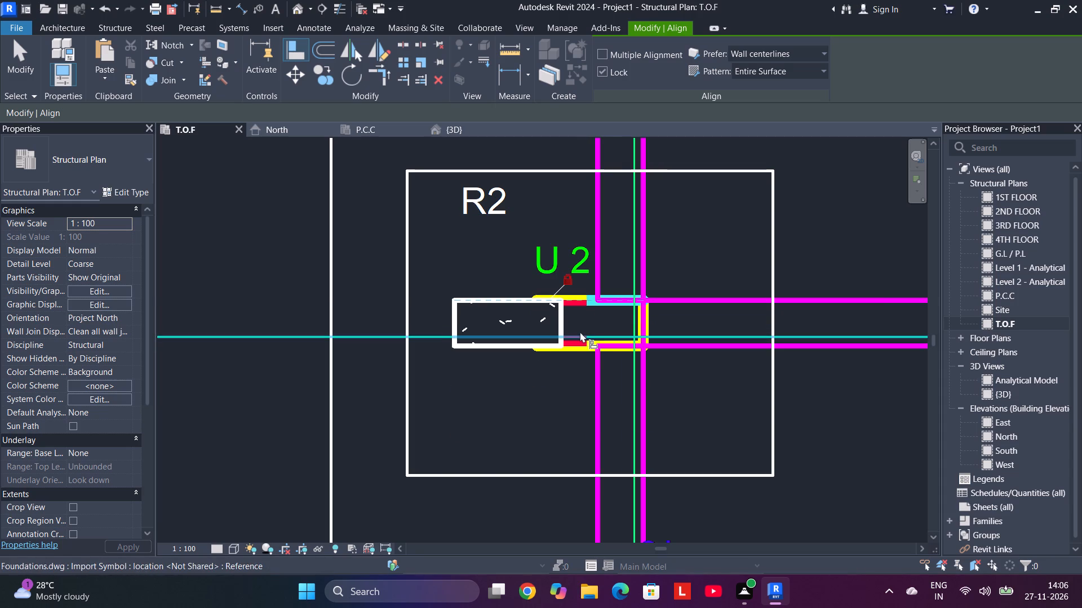
left_click(645, 308)
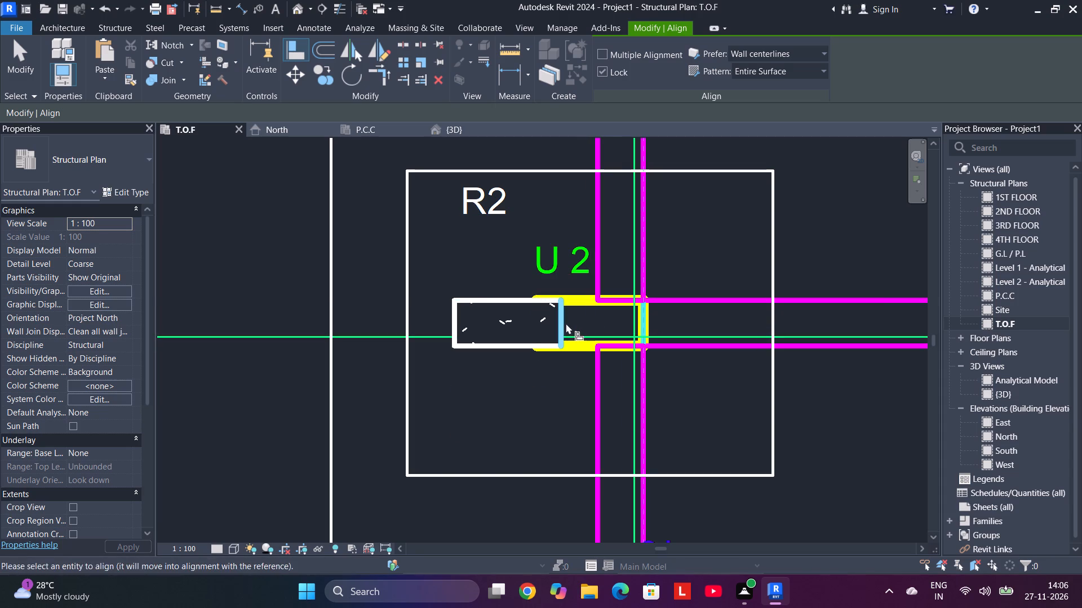
left_click(563, 323)
Align the 300X700 C2 column in the R2 footing on grid > to the bottom and right edges of its U 2 outline.
scroll(790, 438, "down", 4)
middle_click_drag(792, 441, 743, 347)
scroll(744, 349, "down", 1)
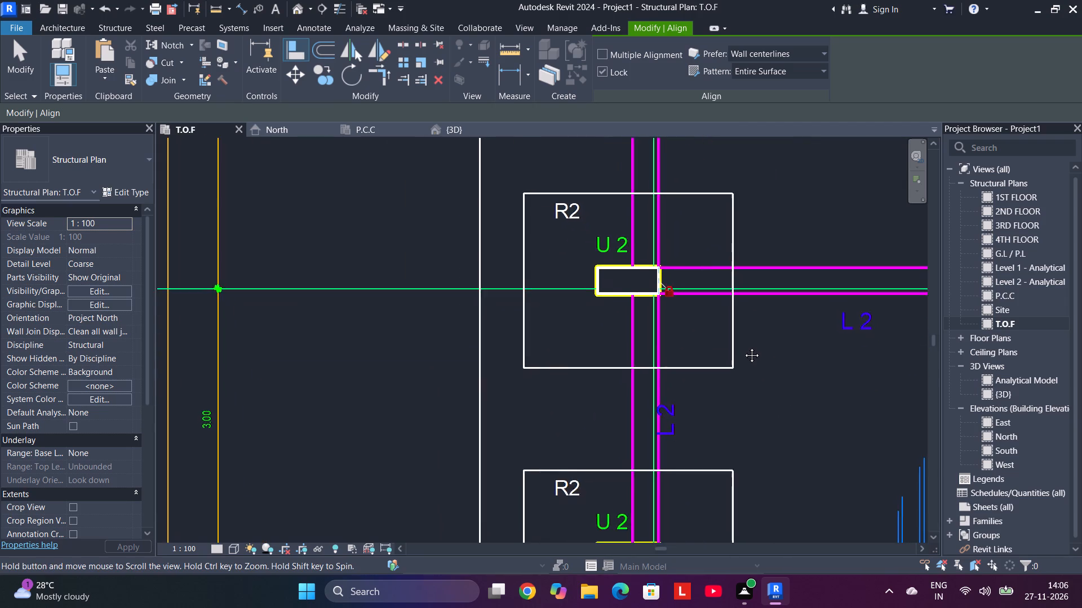
middle_click_drag(743, 347, 743, 345)
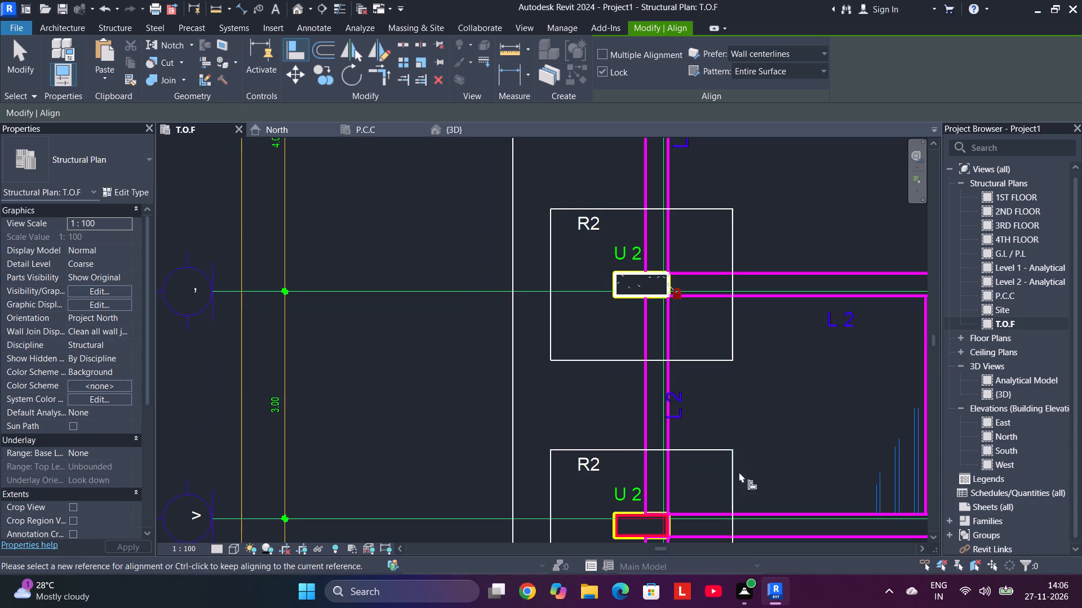
scroll(595, 391, "down", 5)
scroll(596, 391, "up", 1)
middle_click_drag(596, 391, 548, 230)
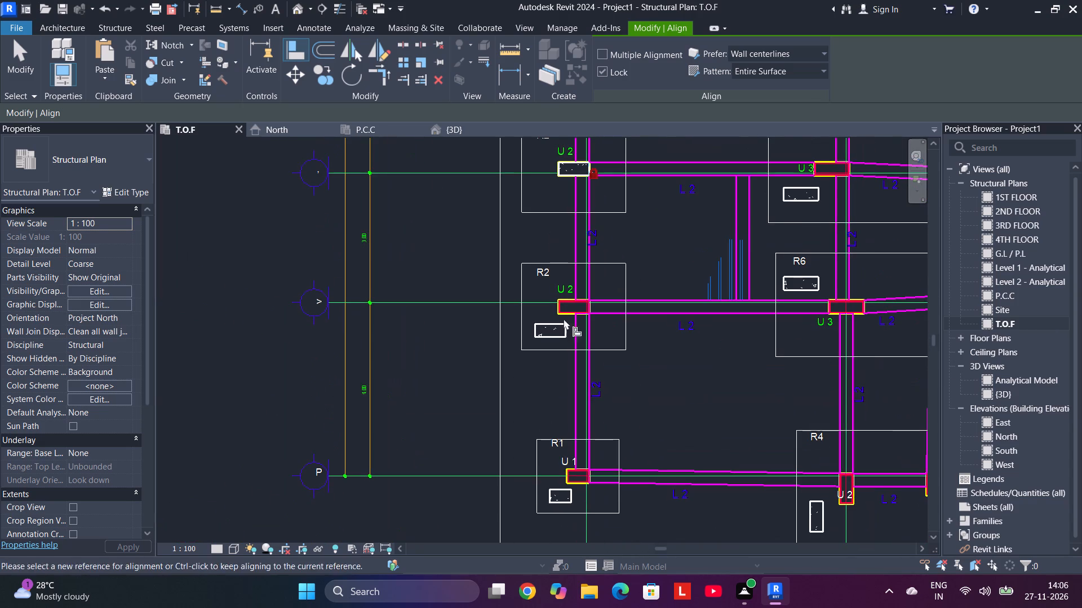
scroll(584, 316, "up", 7)
left_click(535, 312)
left_click(506, 370)
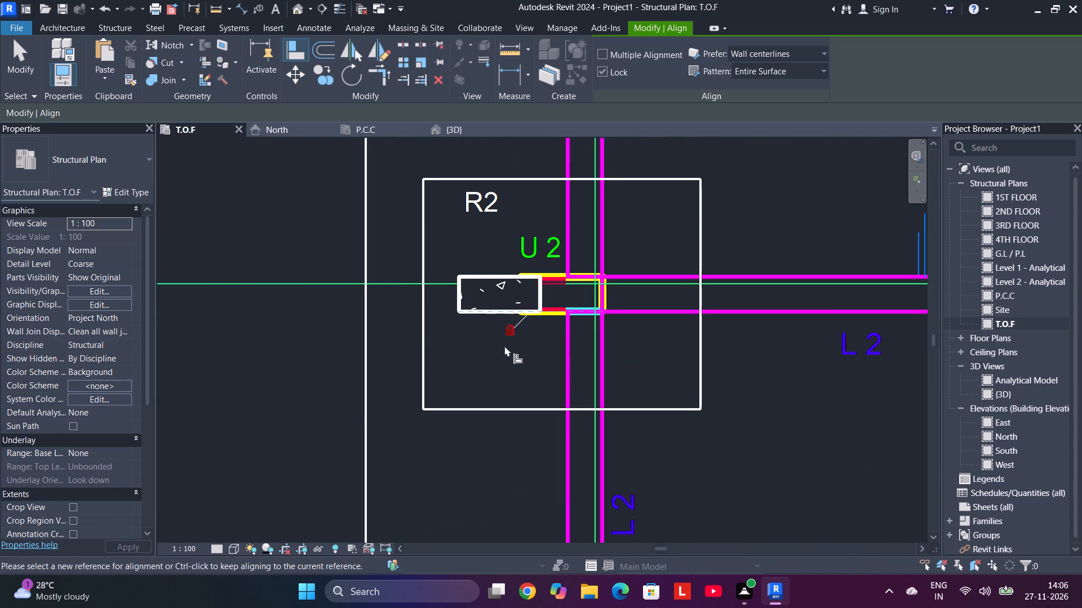
left_click(602, 299)
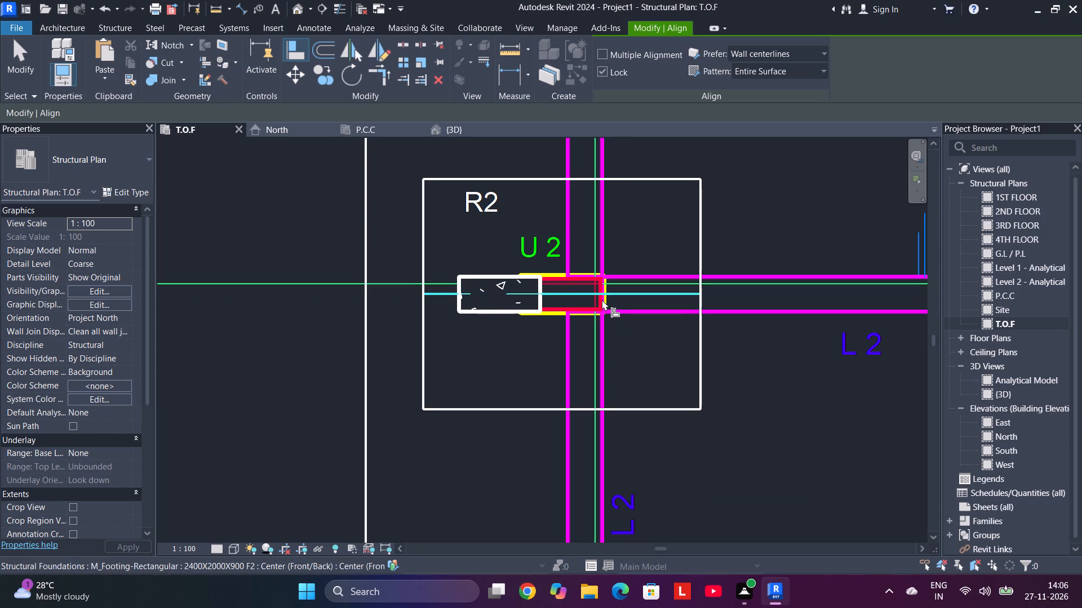
left_click(475, 369)
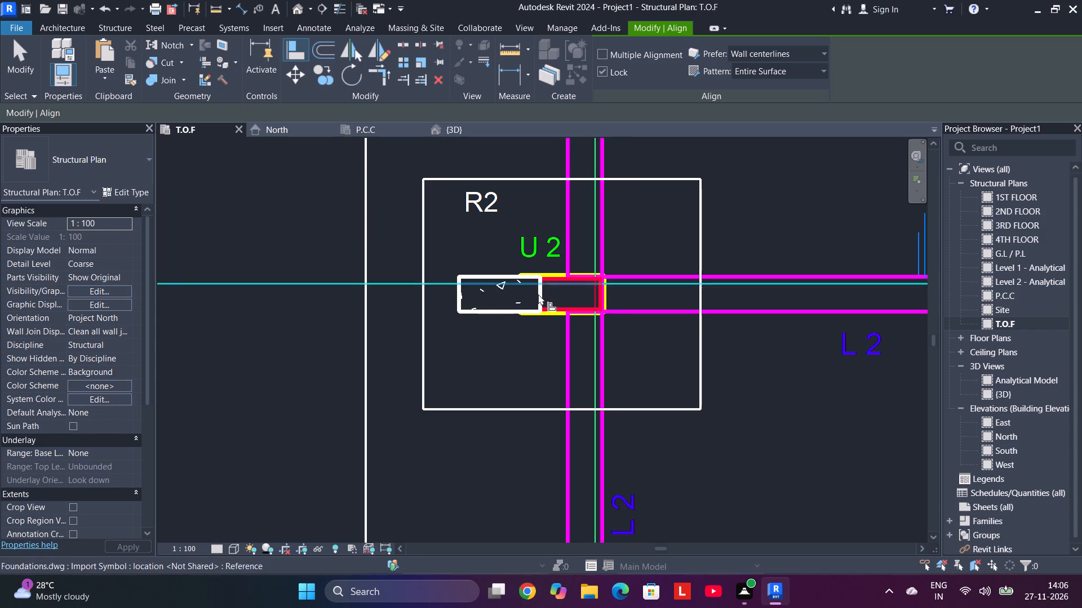
left_click(604, 303)
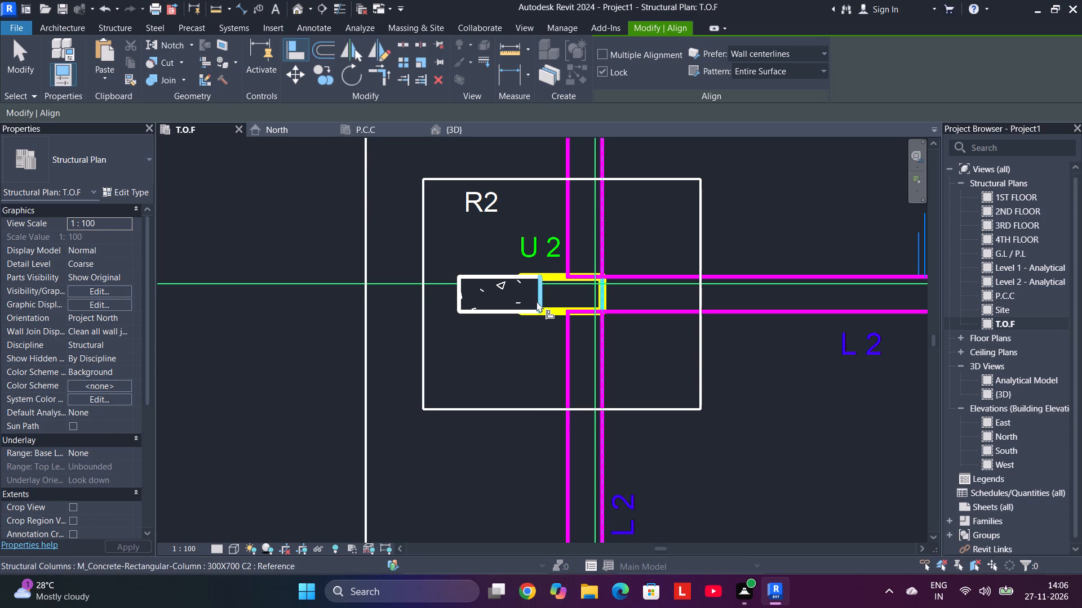
left_click(539, 301)
Align the C1 column in the R1 footing on grid P to the bottom and right edges of its U 1 outline.
scroll(553, 302, "up", 1)
scroll(553, 302, "down", 5)
middle_click_drag(582, 422, 576, 330)
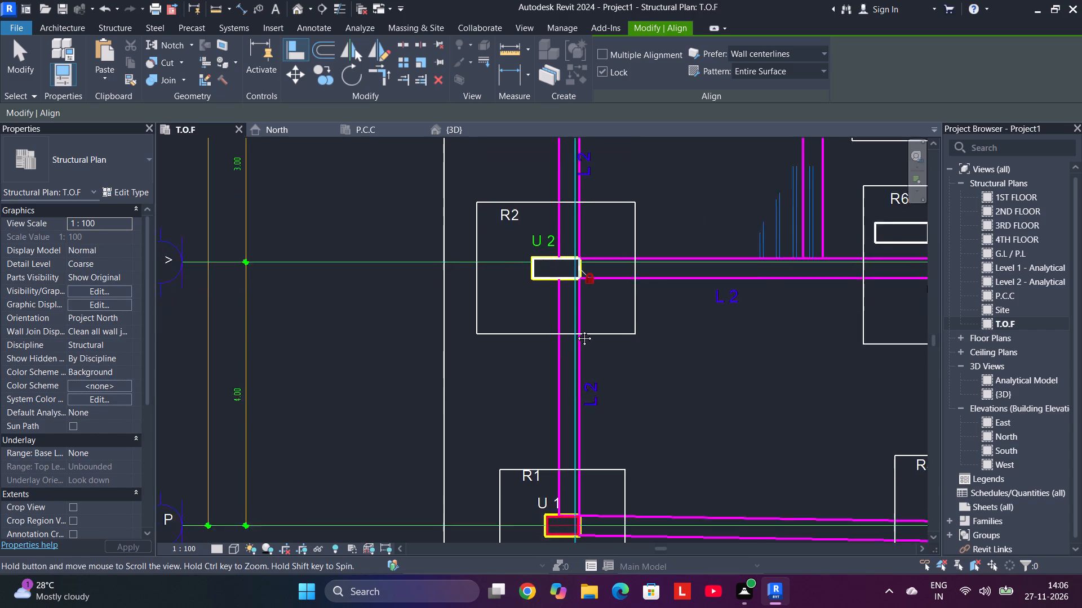
middle_click_drag(576, 330, 585, 228)
middle_click(586, 227)
scroll(564, 365, "up", 5)
left_click(564, 373)
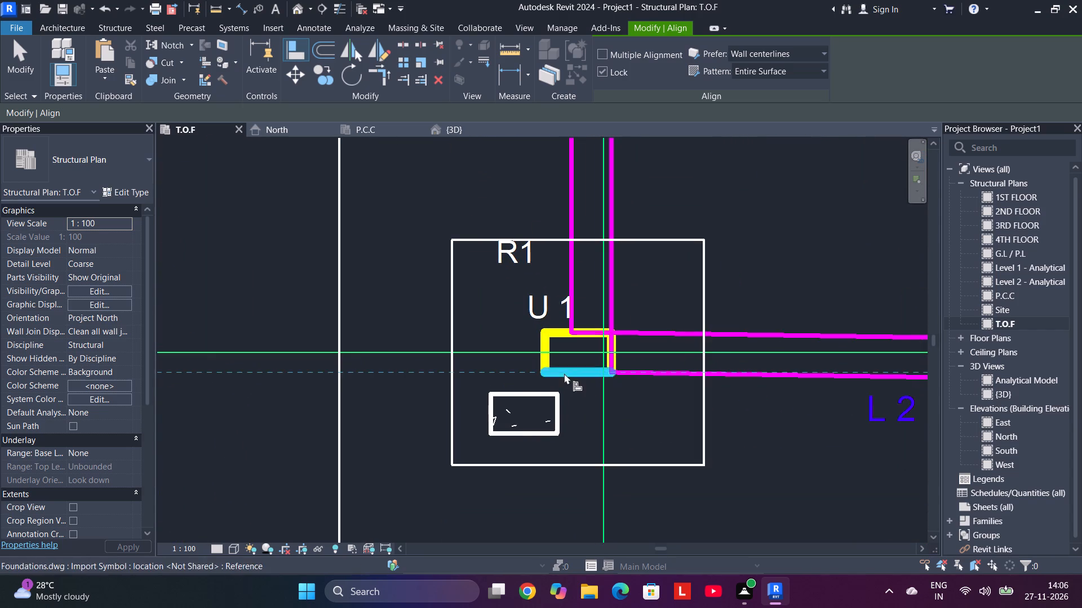
left_click(524, 431)
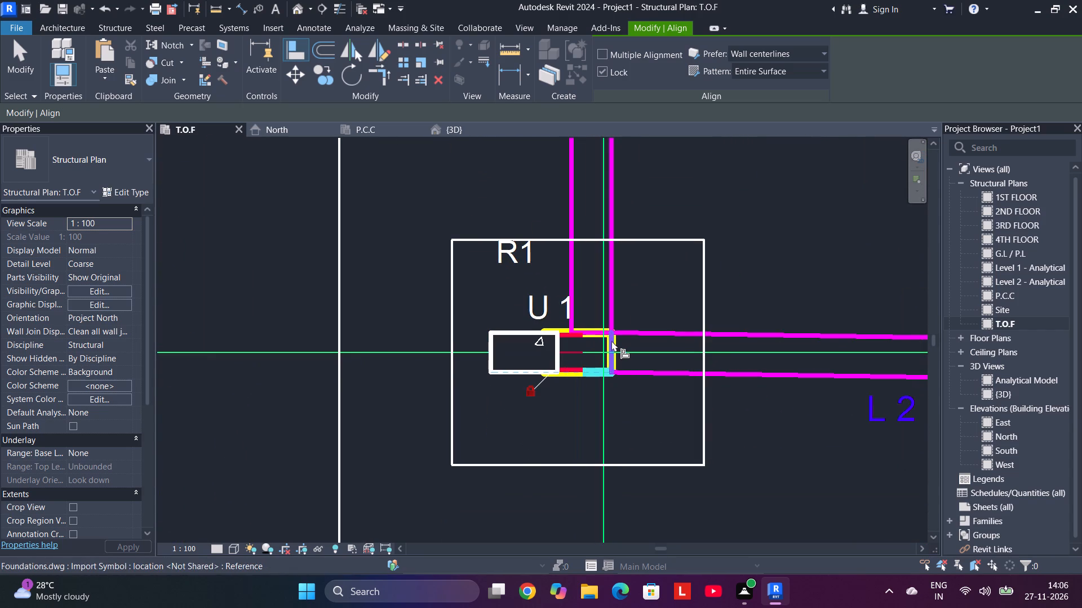
left_click(613, 341)
left_click(556, 354)
Align the C2 column in the R4 footing on grid P to the left and top edges of its U 2 outline.
scroll(770, 432, "down", 5)
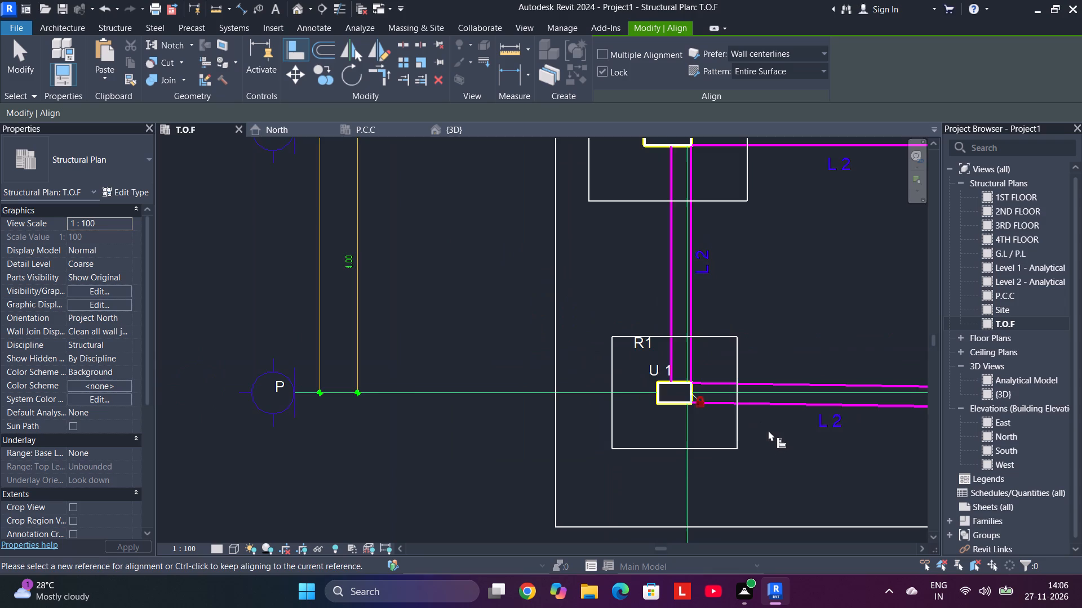
scroll(768, 428, "down", 5)
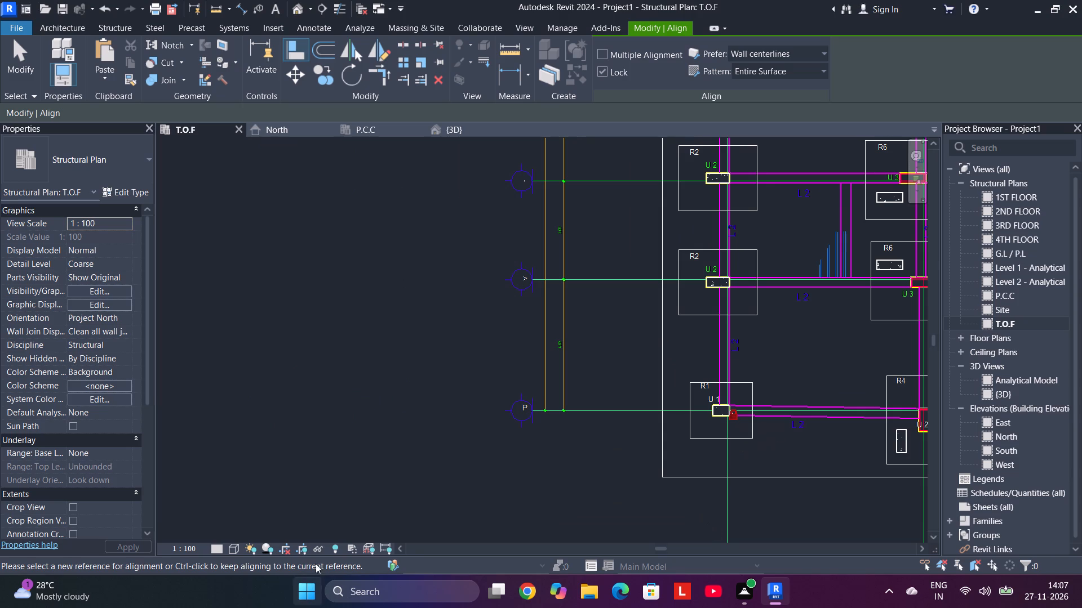
middle_click_drag(836, 346, 521, 328)
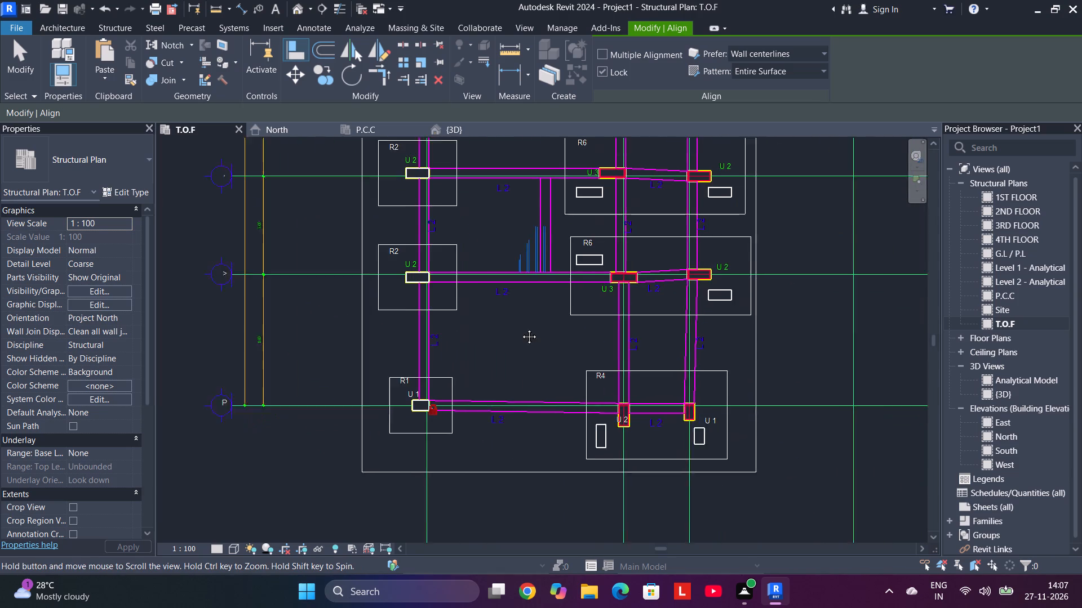
middle_click_drag(521, 328, 513, 323)
scroll(611, 425, "up", 3)
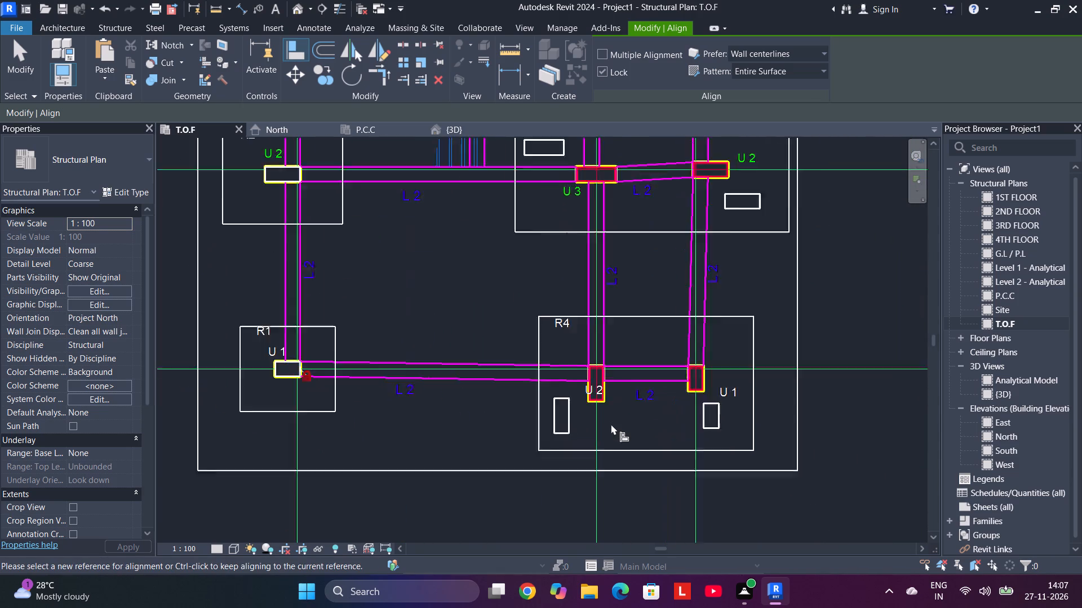
scroll(611, 424, "up", 5)
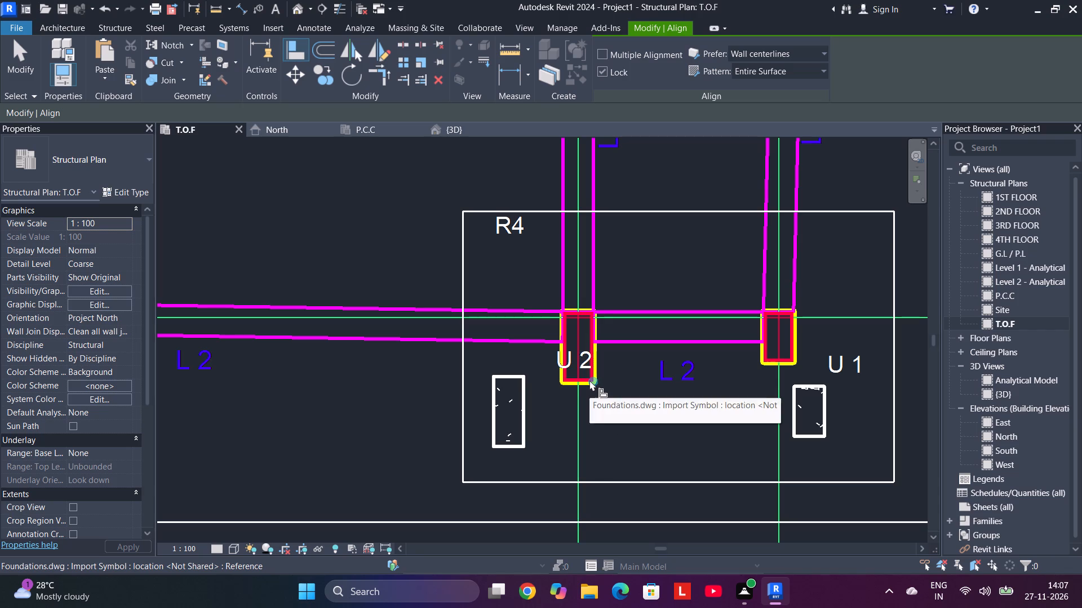
scroll(589, 382, "up", 4)
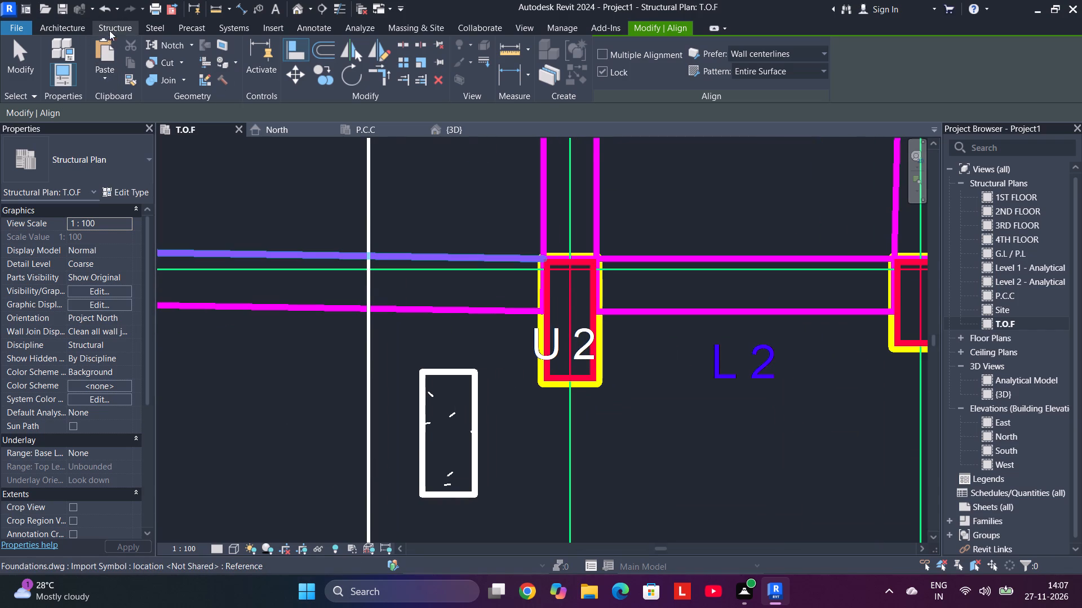
left_click(296, 56)
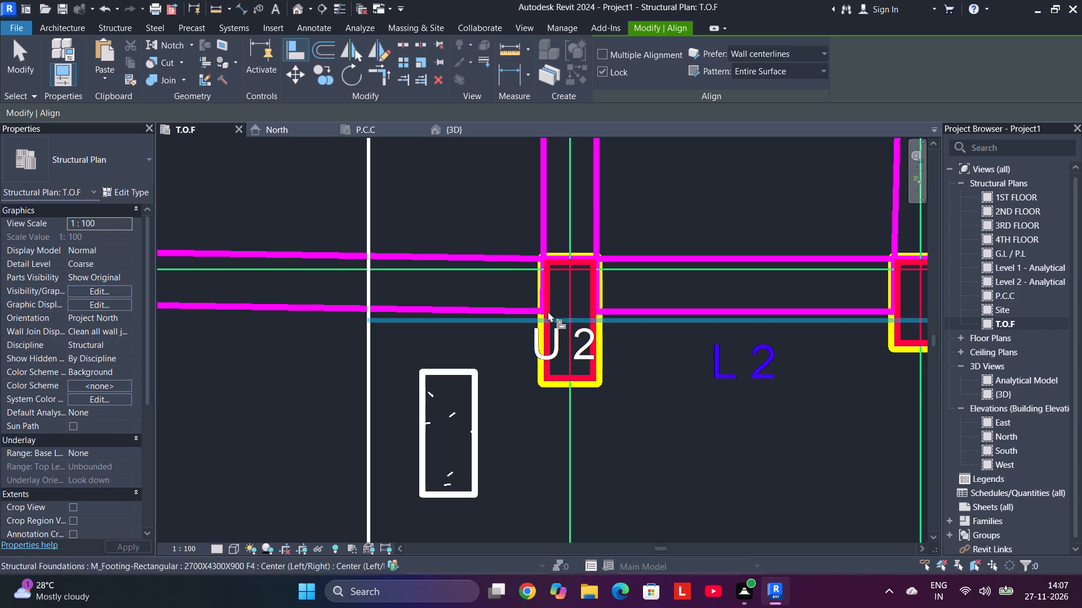
left_click(538, 370)
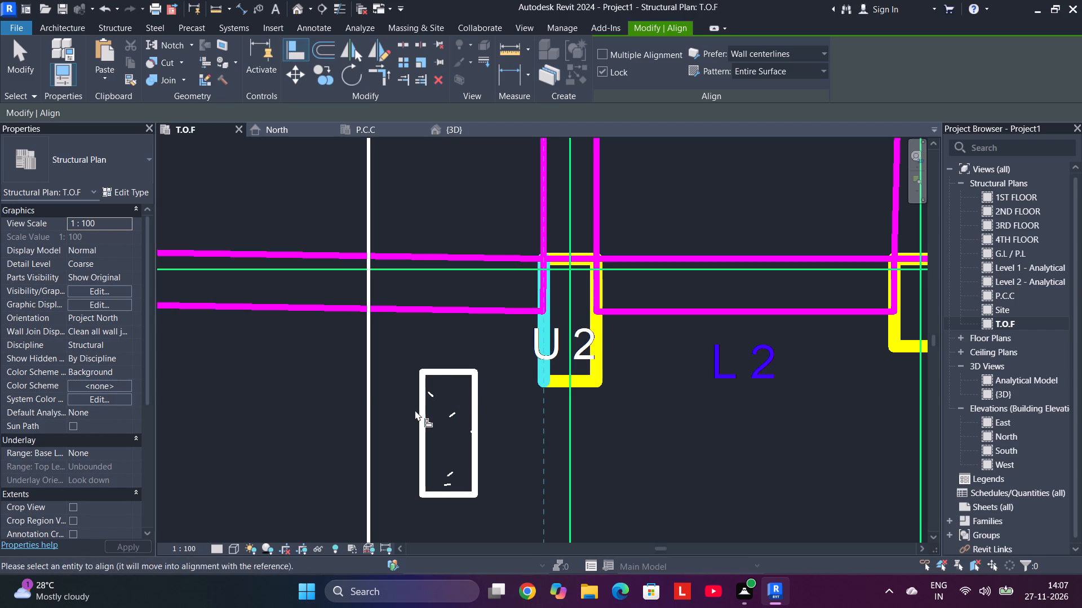
left_click(419, 411)
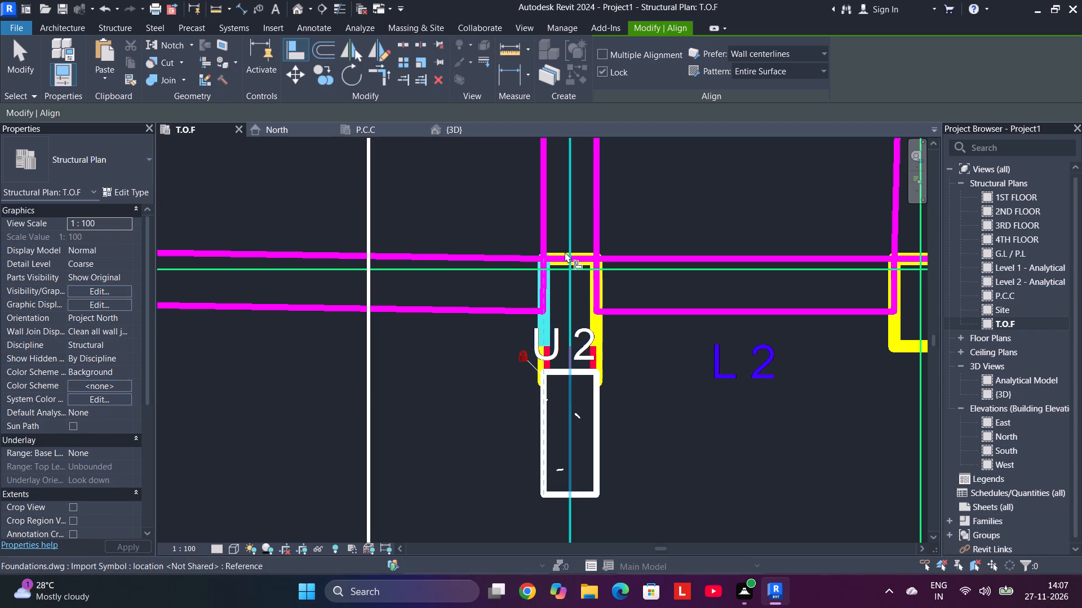
left_click(560, 261)
left_click(561, 368)
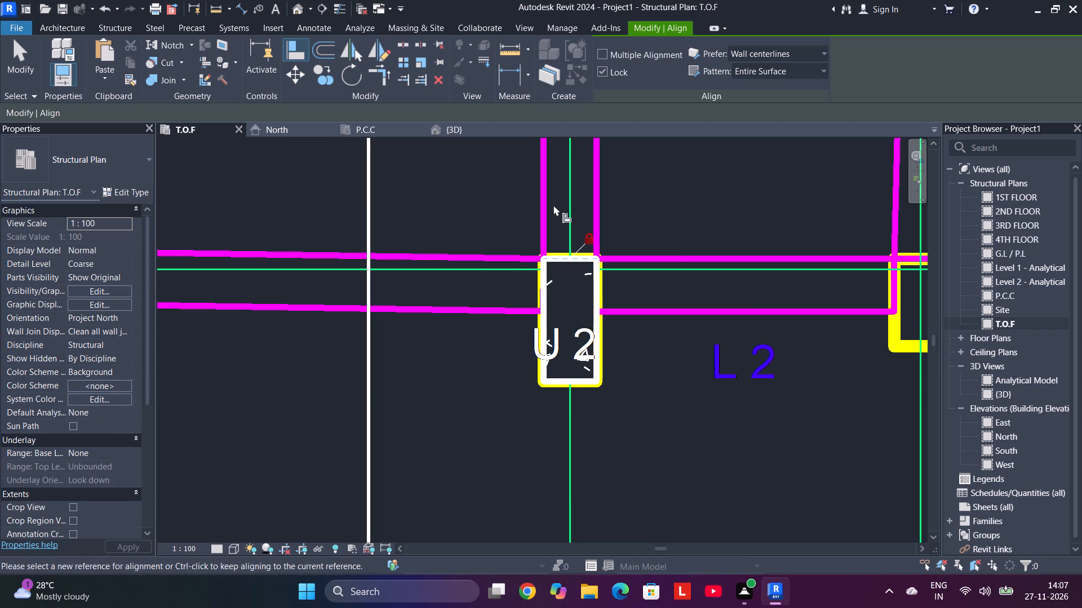
Align the C1 column in the R4 footing to the top and left edges of its U 1 outline.
middle_click_drag(553, 205, 400, 309)
middle_click_drag(838, 489, 812, 426)
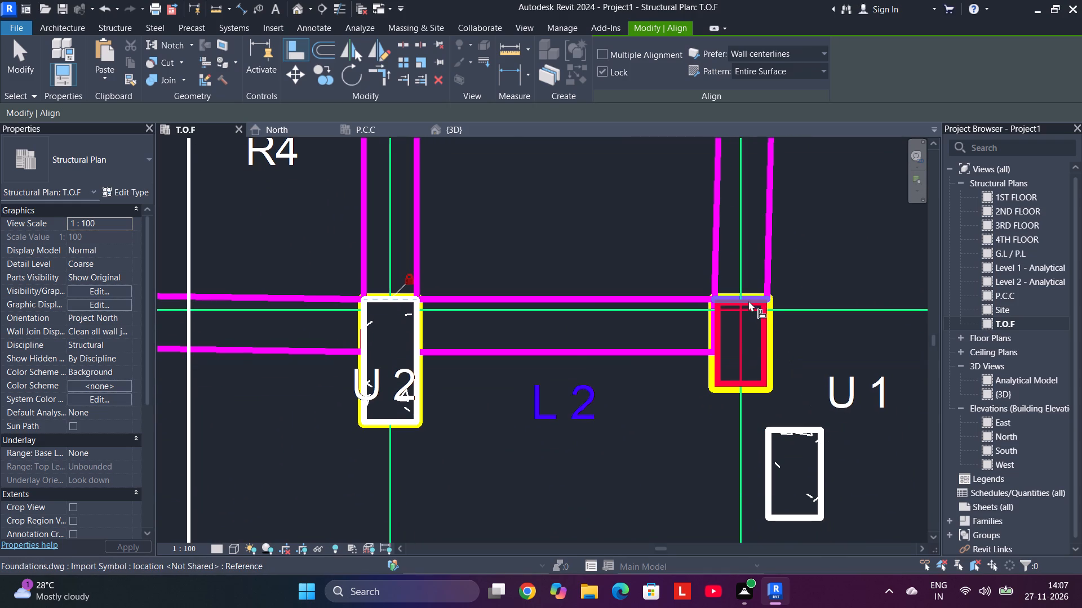
left_click(748, 300)
left_click(800, 427)
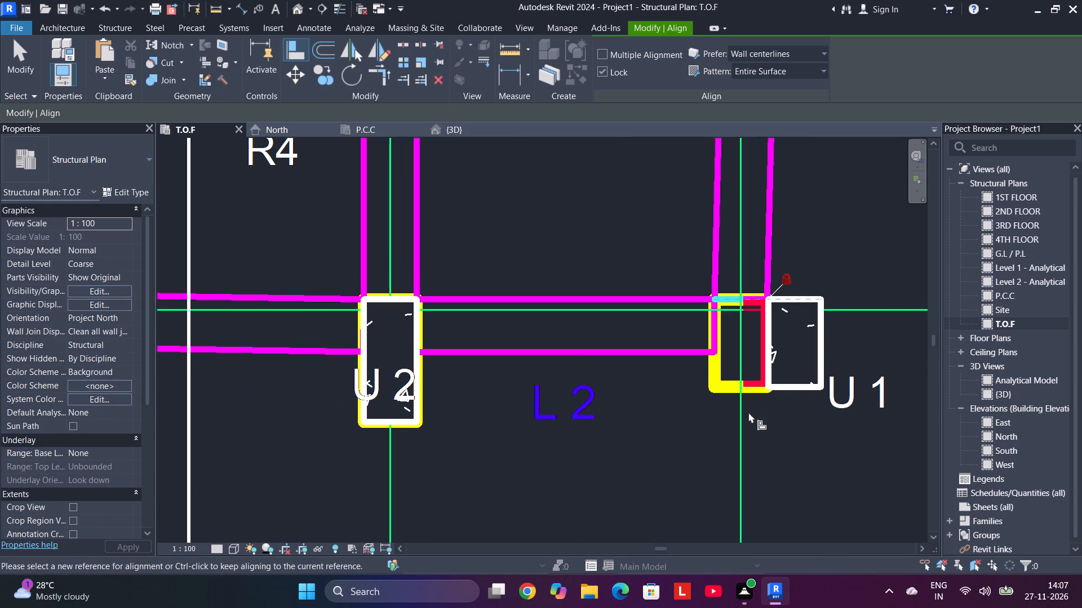
left_click(715, 374)
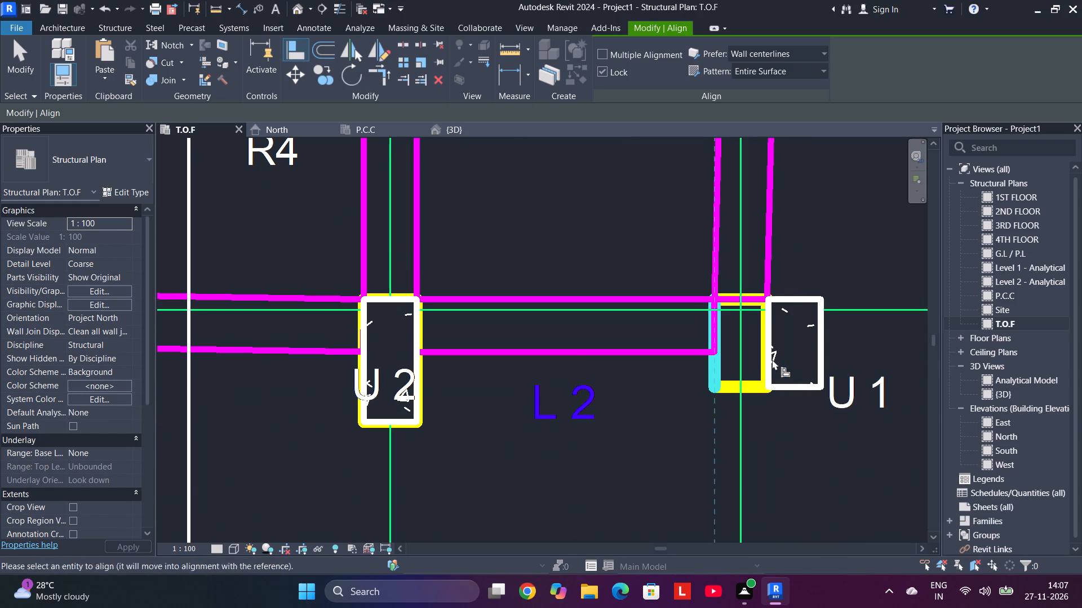
left_click(764, 359)
Align the C3 column in the R6 footing on grid > to the right and bottom edges of its U 3 outline.
middle_click_drag(538, 184, 622, 517)
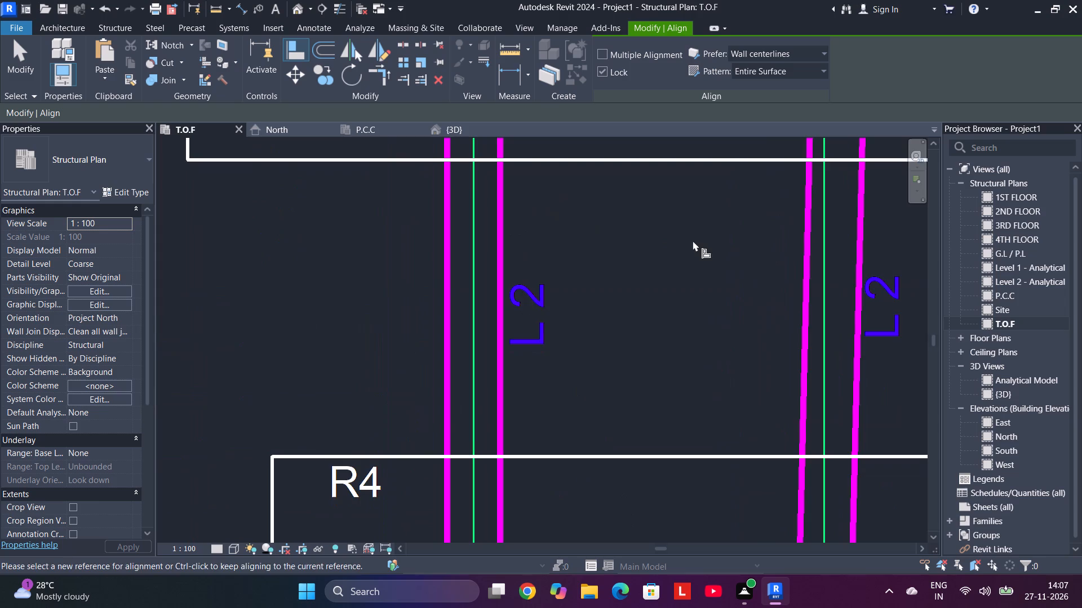
middle_click_drag(693, 240, 641, 519)
middle_click_drag(641, 518, 641, 512)
middle_click_drag(577, 301, 588, 403)
middle_click(588, 403)
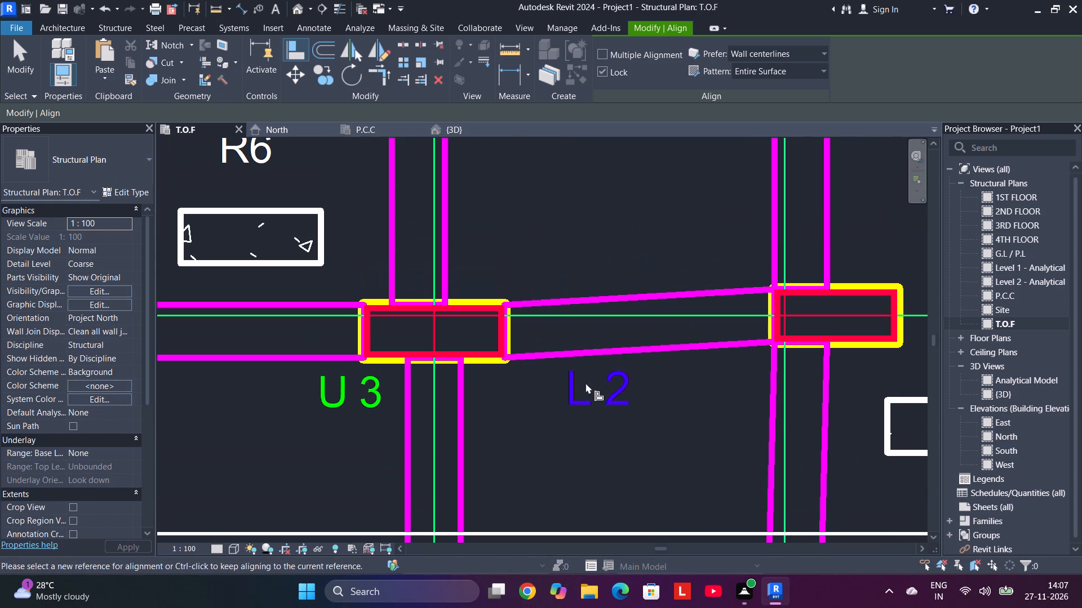
left_click(501, 332)
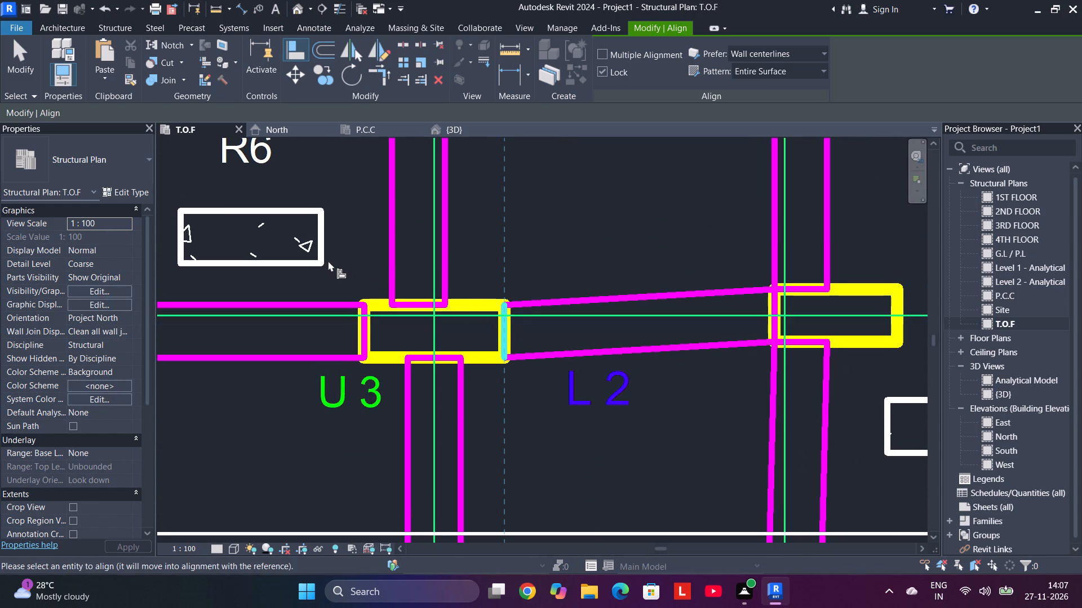
left_click(323, 252)
left_click(482, 355)
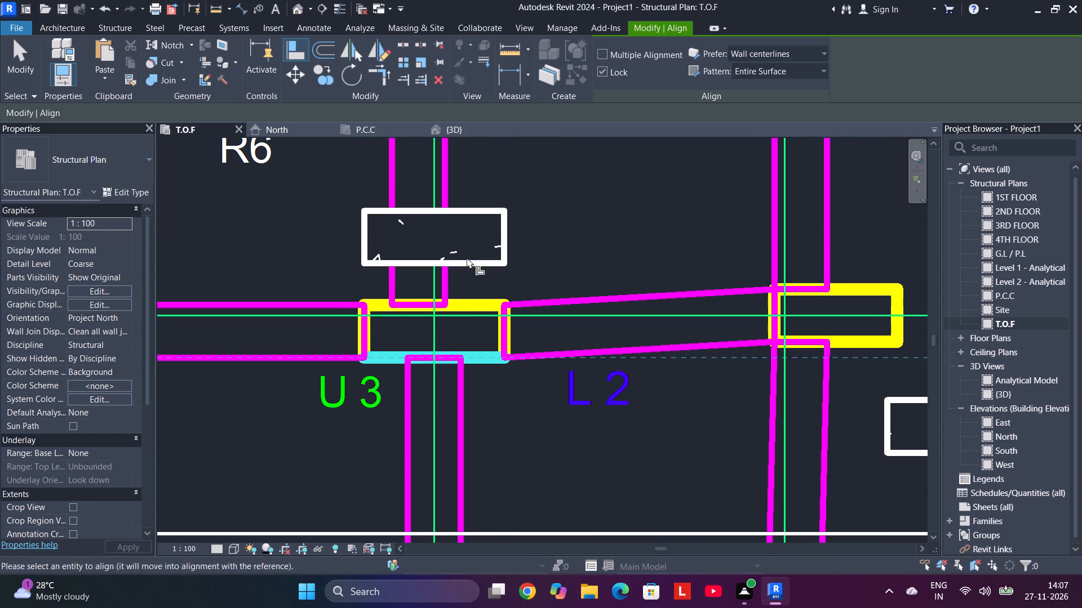
left_click(468, 260)
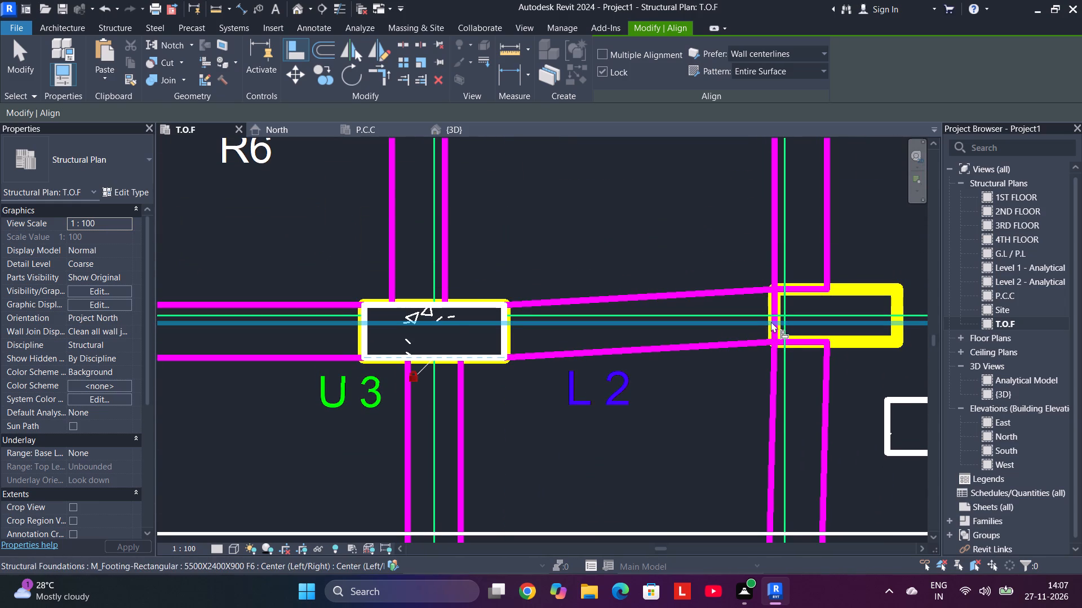
Align the C2 column in the R6 footing on grid > to the left and bottom edges of its U 2 outline.
left_click(774, 334)
left_click(886, 429)
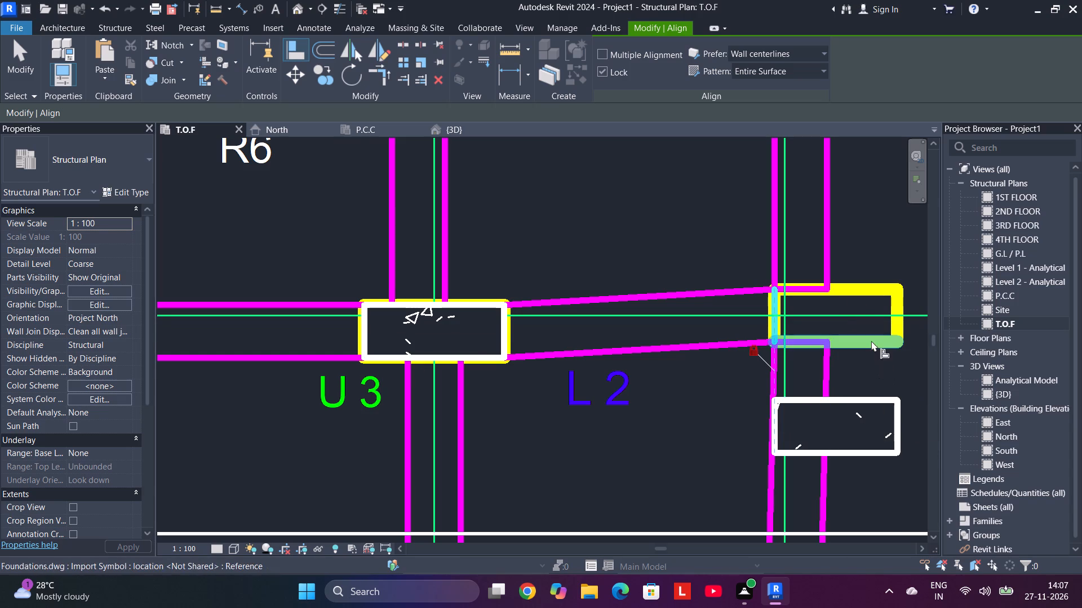
left_click(871, 341)
left_click(875, 453)
Align the C3 column in the middle R6 footing to the bottom and right edges of its U 3 outline.
middle_click_drag(787, 337, 820, 565)
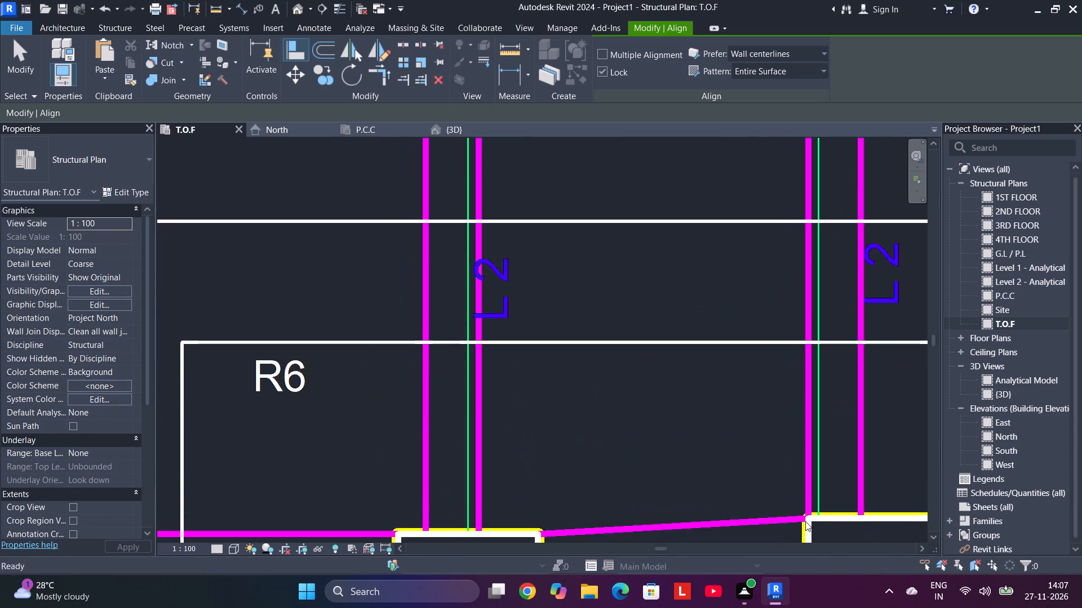
middle_click_drag(733, 347, 715, 580)
middle_click_drag(678, 345, 659, 406)
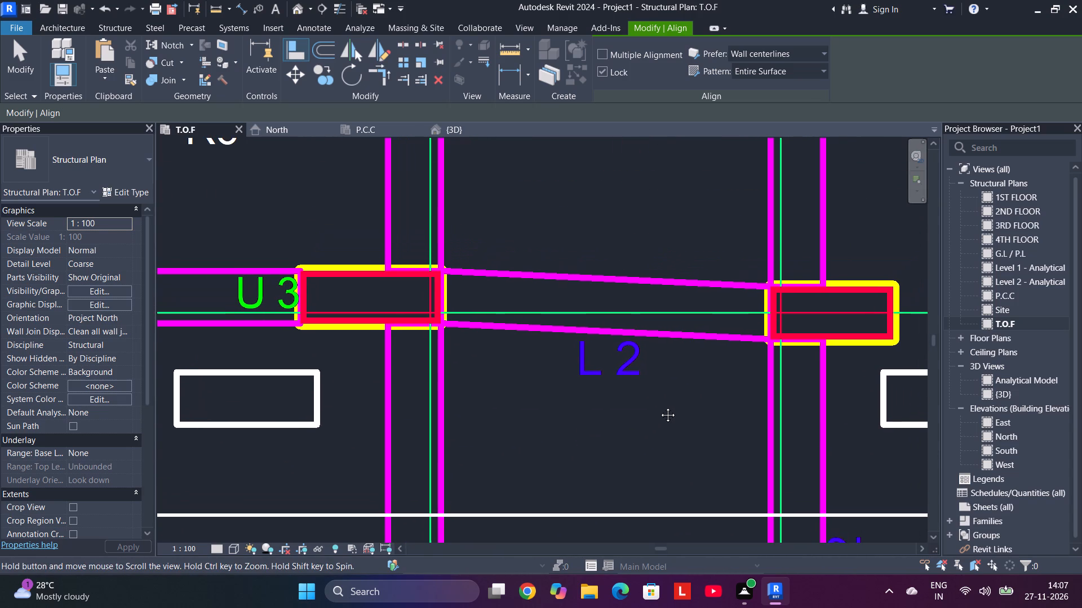
middle_click_drag(659, 406, 632, 408)
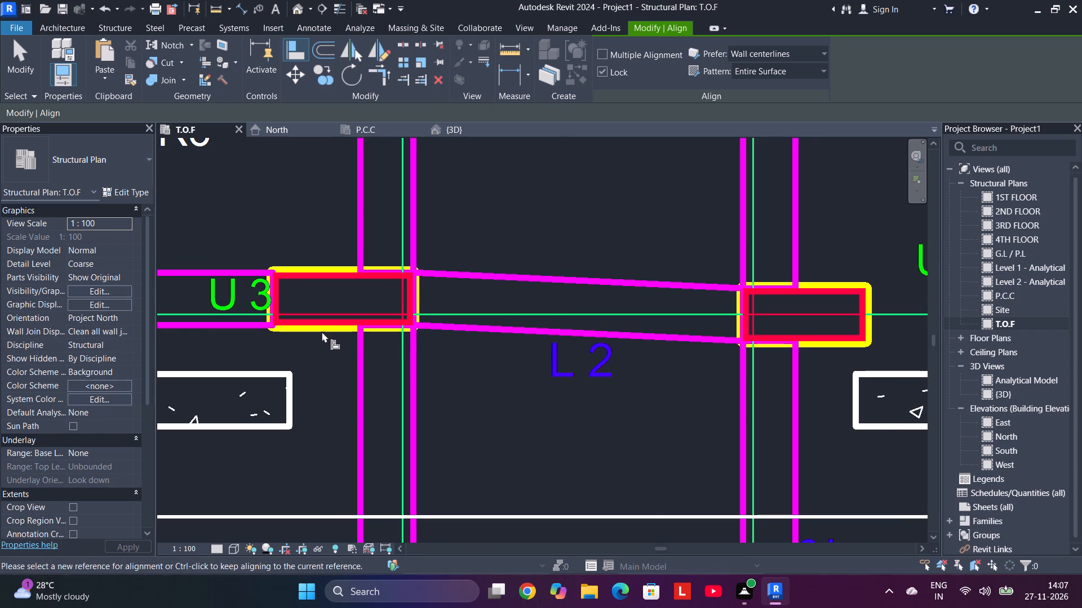
left_click(321, 329)
left_click(256, 420)
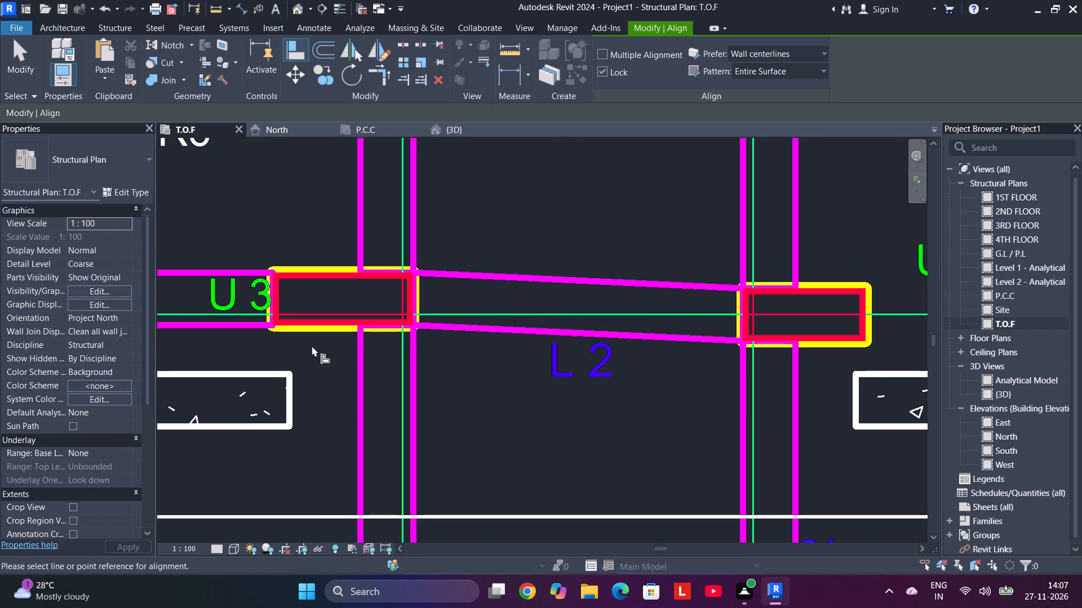
left_click(312, 344)
left_click(322, 328)
left_click(267, 424)
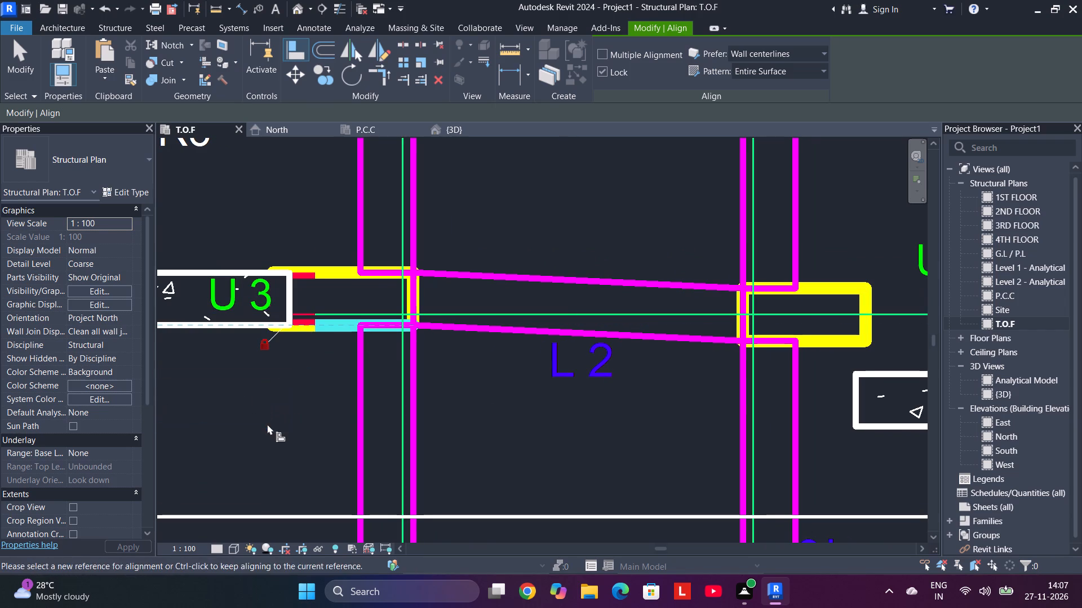
left_click(410, 288)
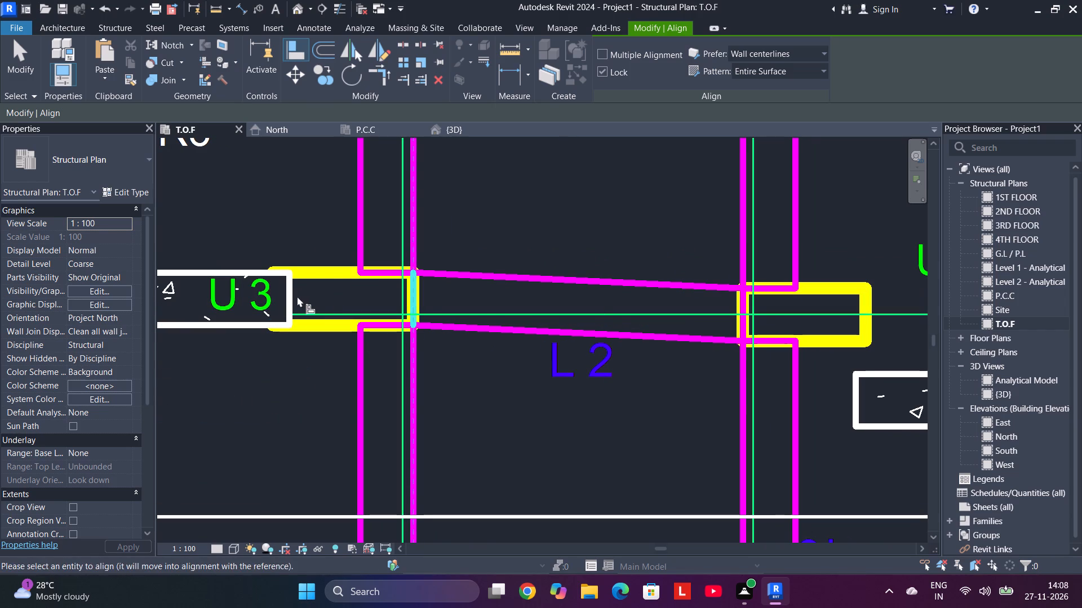
left_click(290, 299)
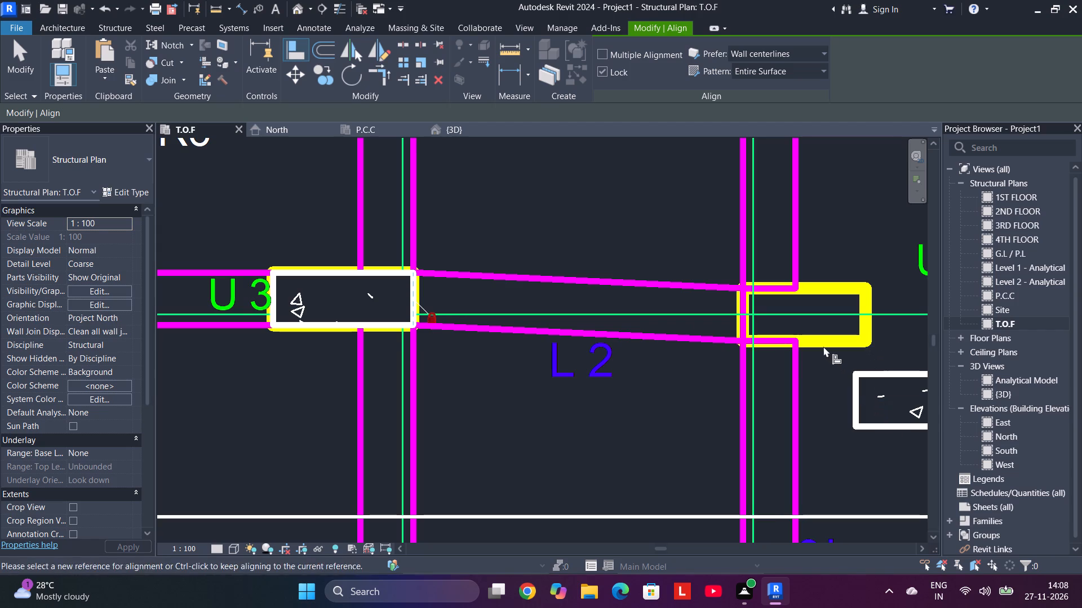
Align the C2 column in the middle R6 footing to the bottom and left edges of its U 2 outline.
left_click(822, 342)
left_click(877, 427)
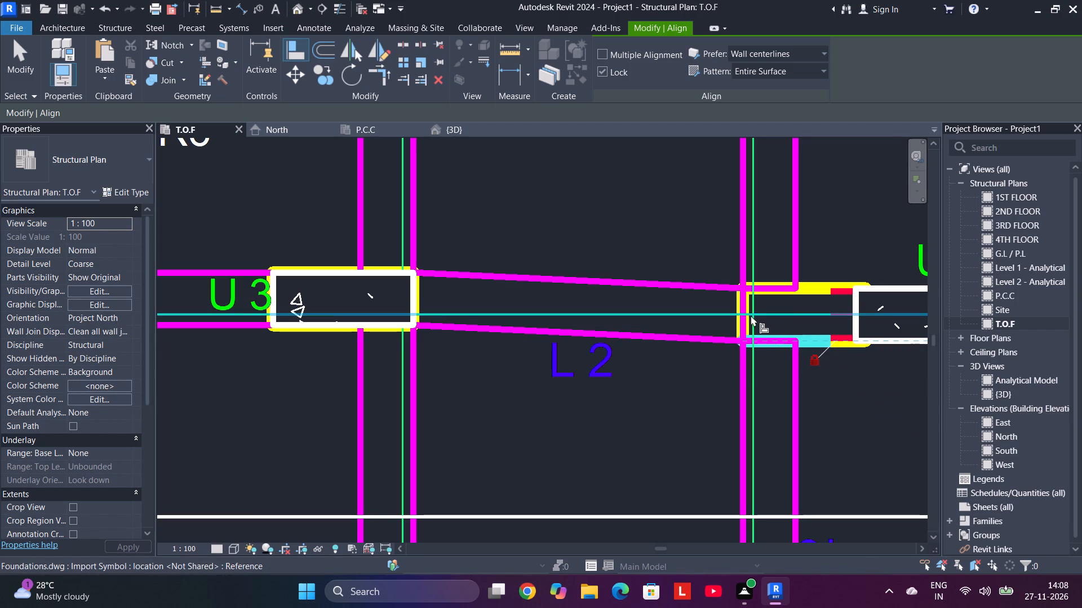
left_click(745, 325)
left_click(857, 315)
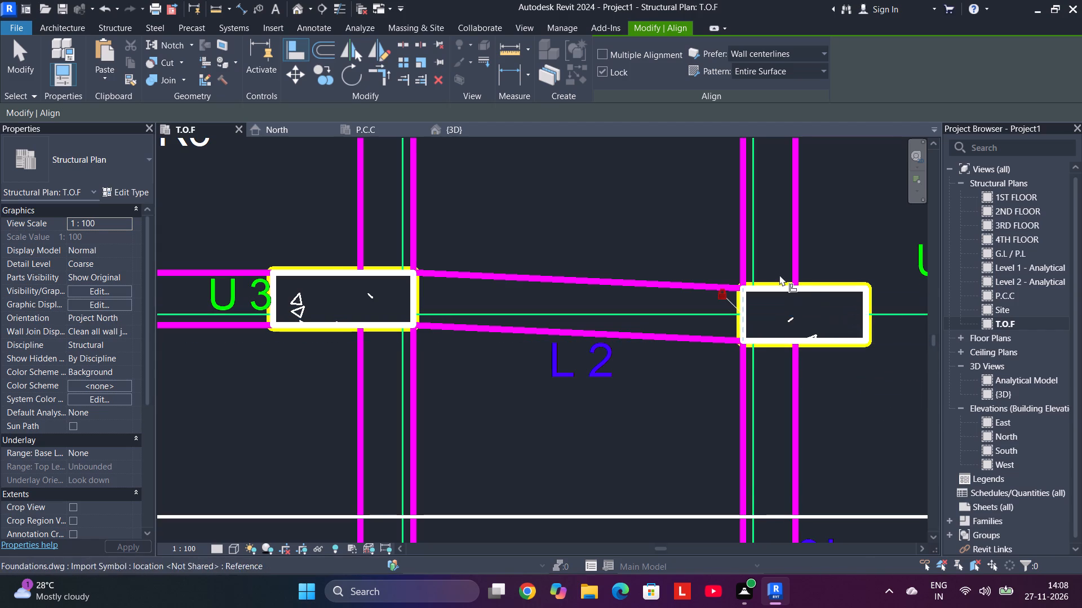
Align the C3 column in the upper R6 footing, dimensioned 5500 by 2400, to the bottom and right edges of its U 3 outline.
scroll(779, 275, "down", 9)
middle_click_drag(720, 168, 714, 345)
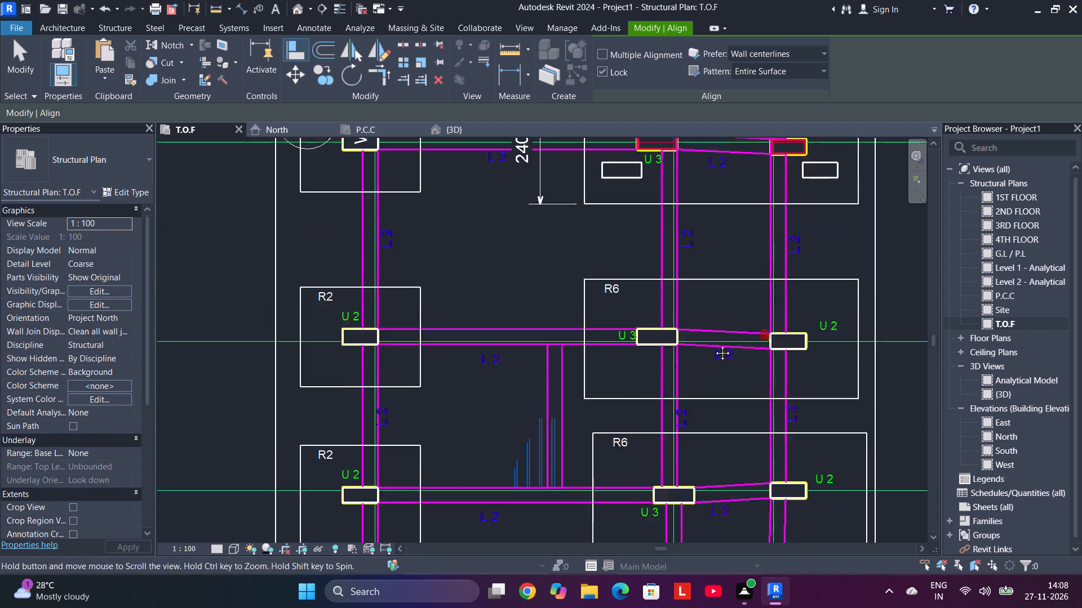
middle_click_drag(714, 345, 662, 387)
scroll(599, 311, "up", 1)
scroll(698, 311, "up", 2)
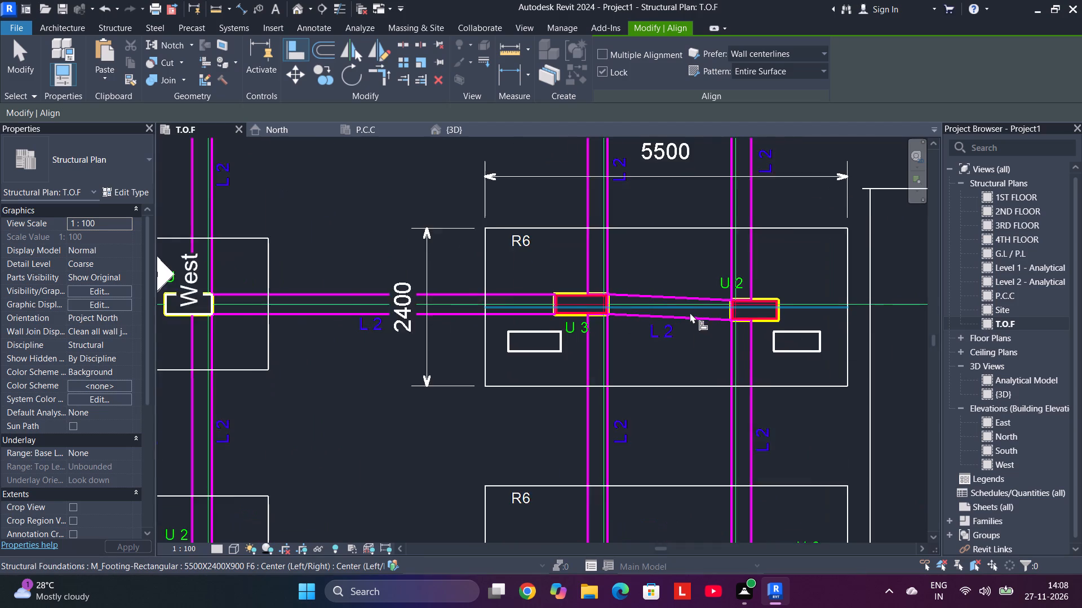
scroll(690, 312, "up", 1)
middle_click_drag(690, 312, 642, 312)
scroll(586, 325, "up", 4)
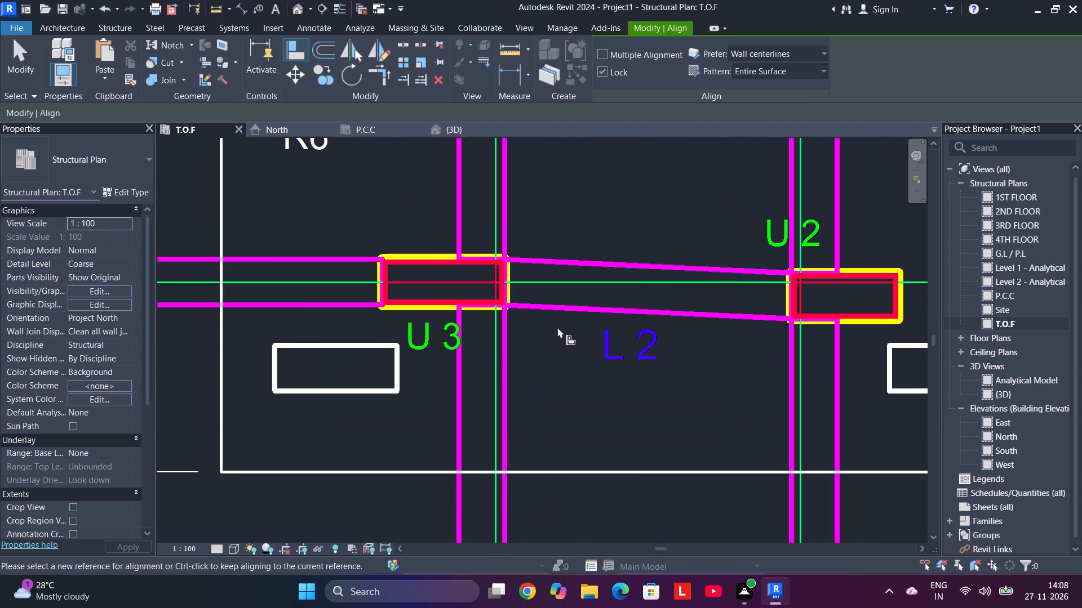
middle_click_drag(650, 349, 578, 324)
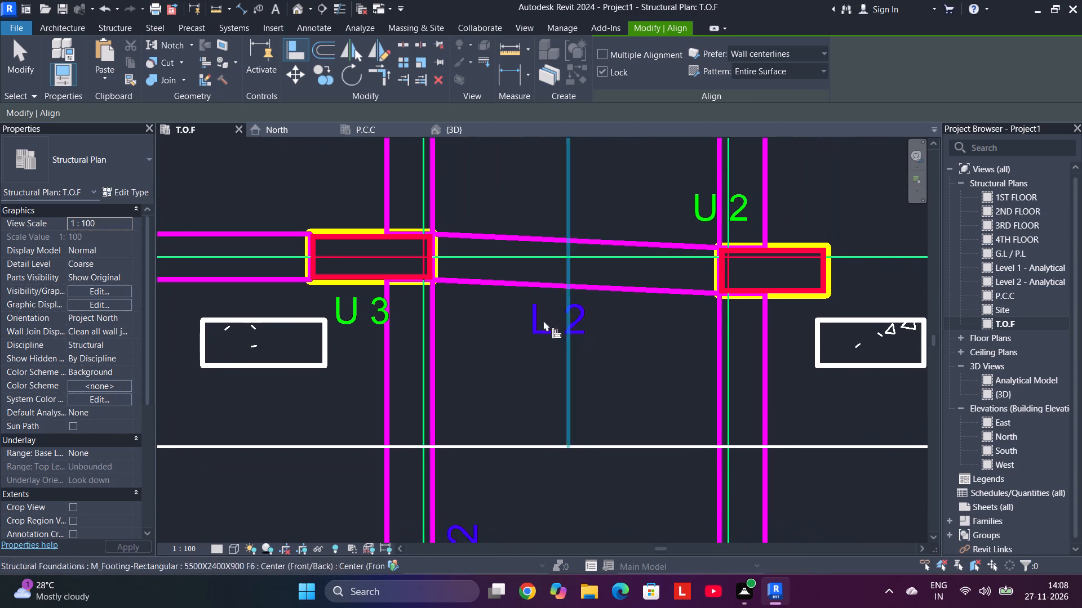
left_click(322, 284)
left_click(281, 368)
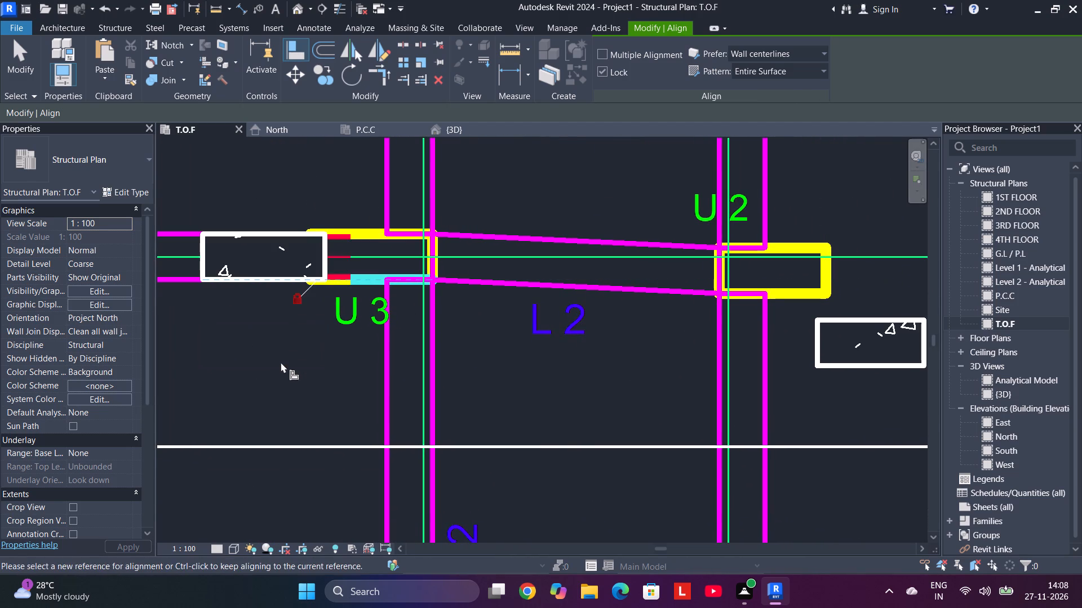
left_click(436, 244)
left_click(325, 253)
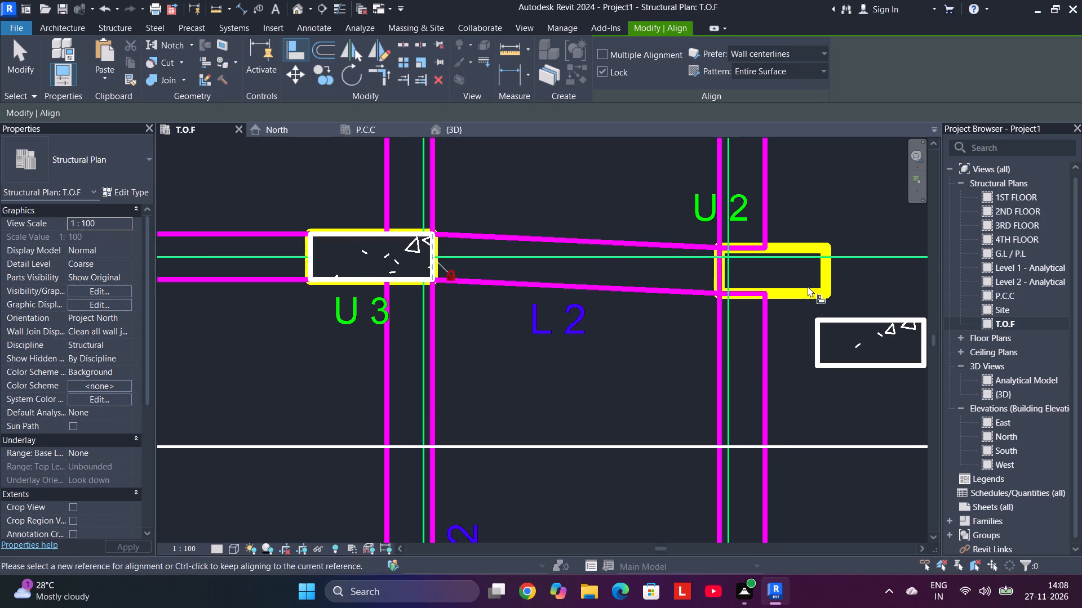
Align the C2 column in the upper R6 footing to the bottom and left edges of its U 2 outline.
left_click(818, 296)
left_click(855, 368)
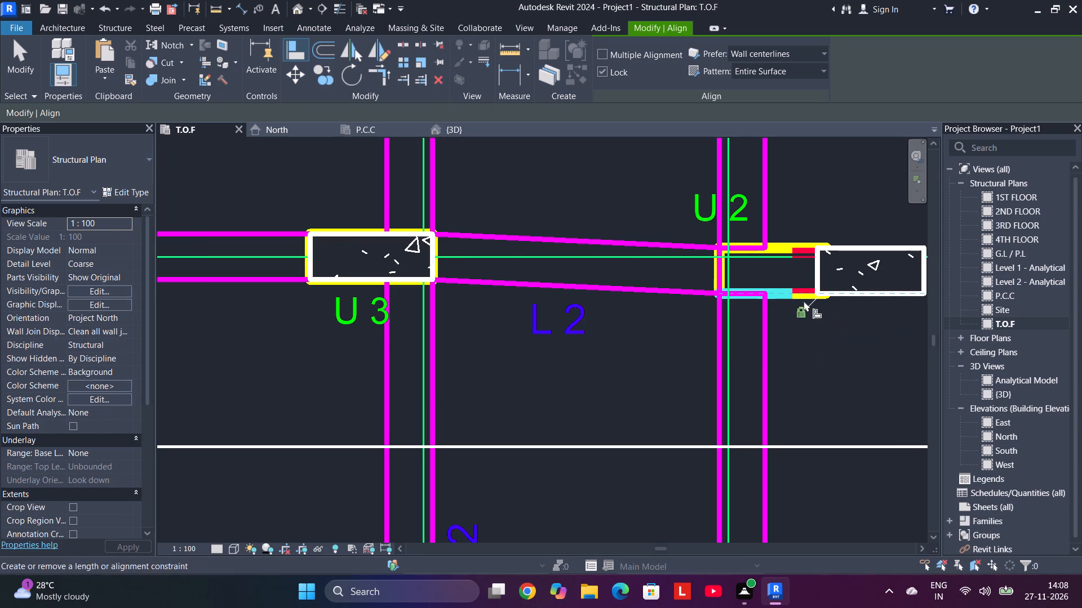
left_click(716, 274)
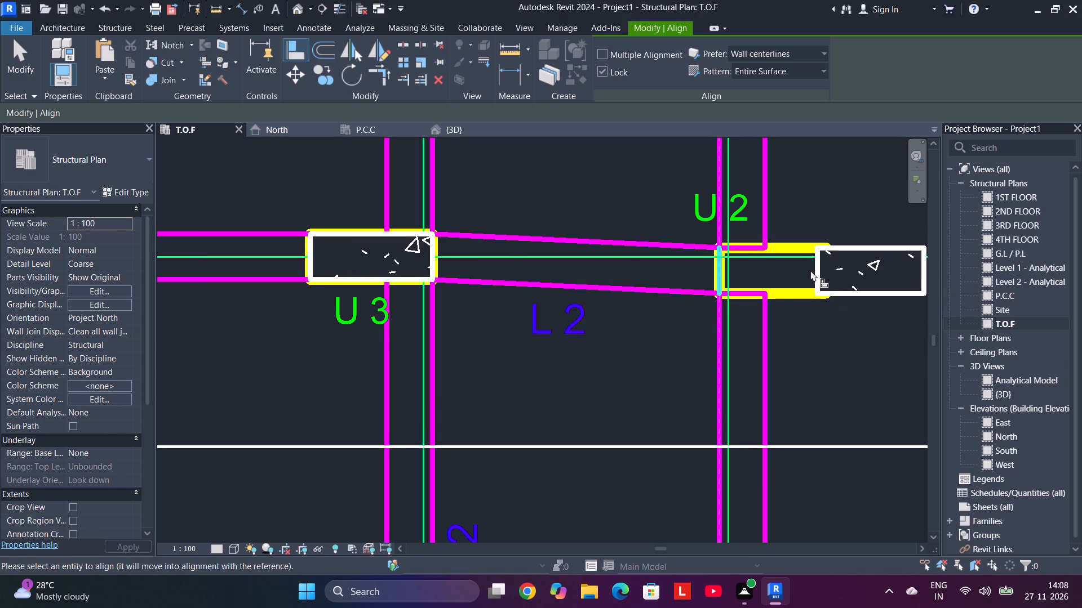
left_click(814, 271)
Align the horizontal C3 column in the R5 footing directly above the R6 footings to its U 3 outline's bottom and right edges.
scroll(783, 229, "down", 3)
scroll(718, 209, "down", 1)
middle_click_drag(699, 222, 702, 298)
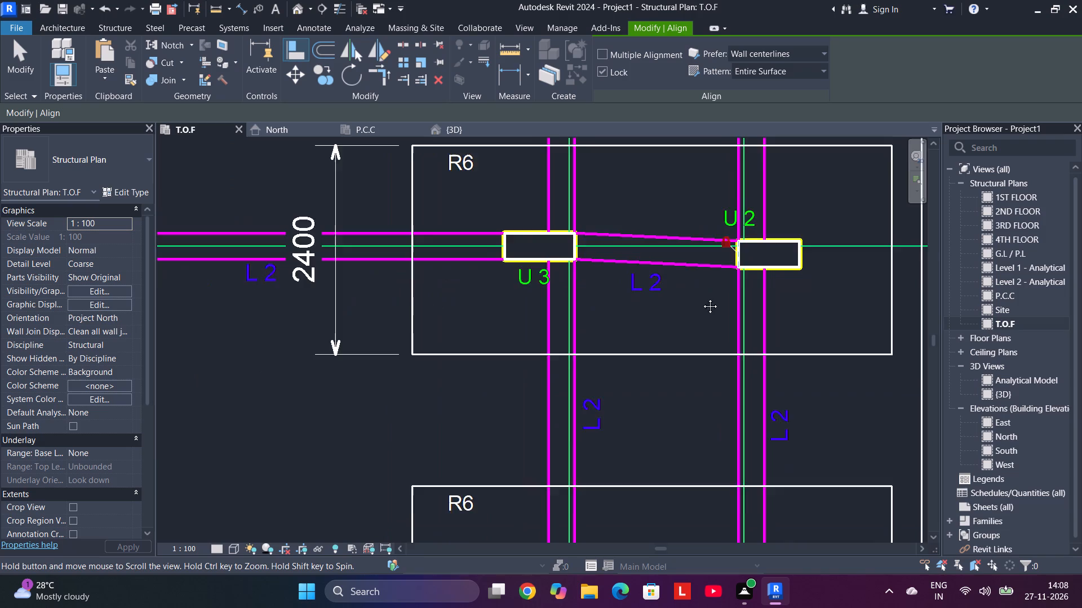
middle_click_drag(702, 298, 658, 533)
middle_click_drag(601, 364, 592, 424)
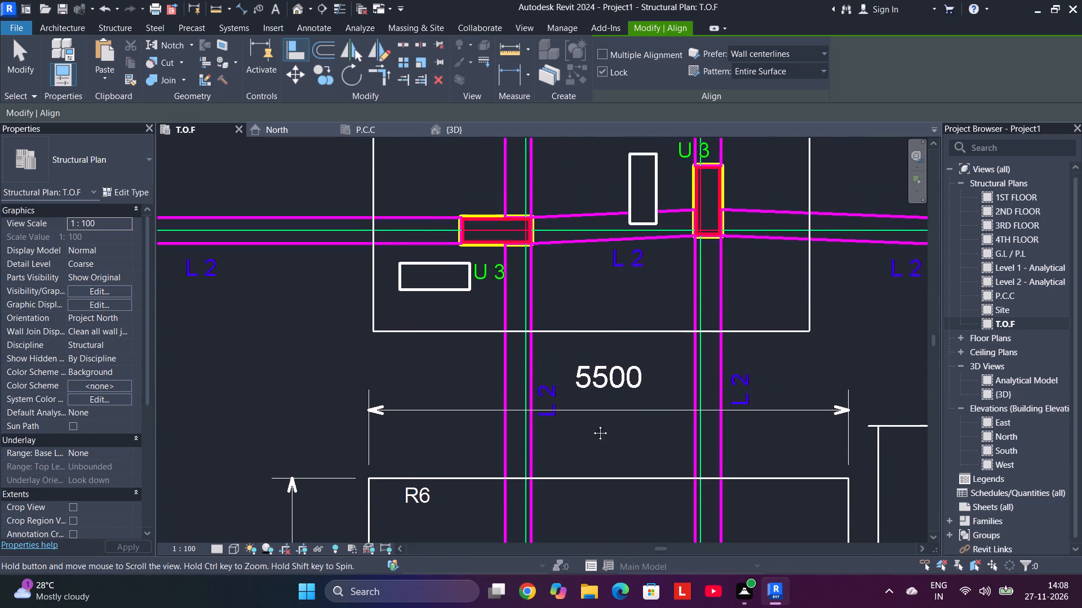
middle_click_drag(592, 424, 573, 459)
scroll(530, 322, "up", 3)
left_click(440, 310)
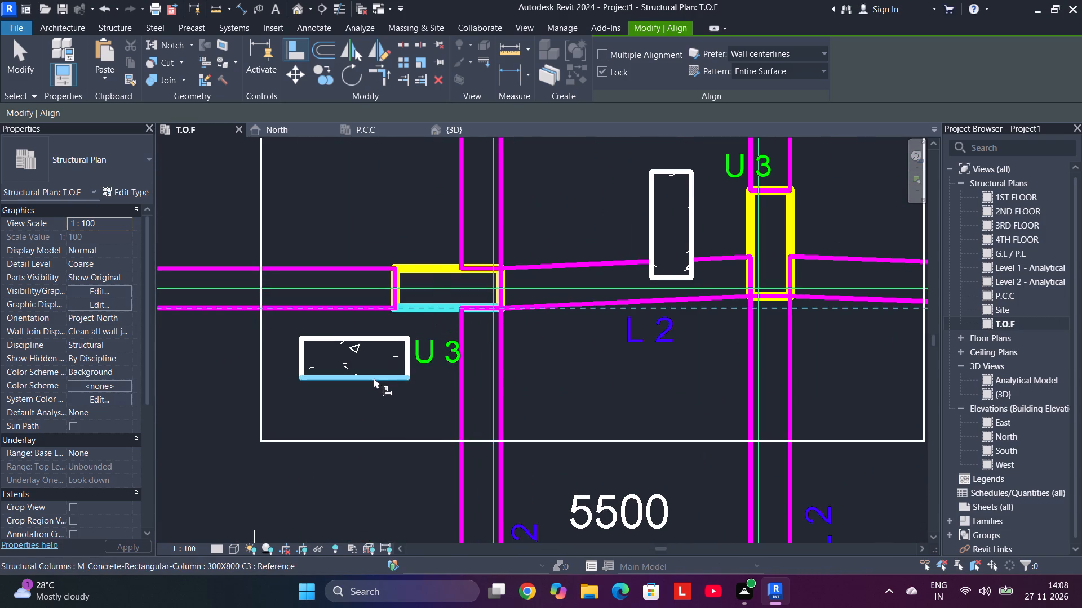
left_click(374, 375)
left_click(502, 281)
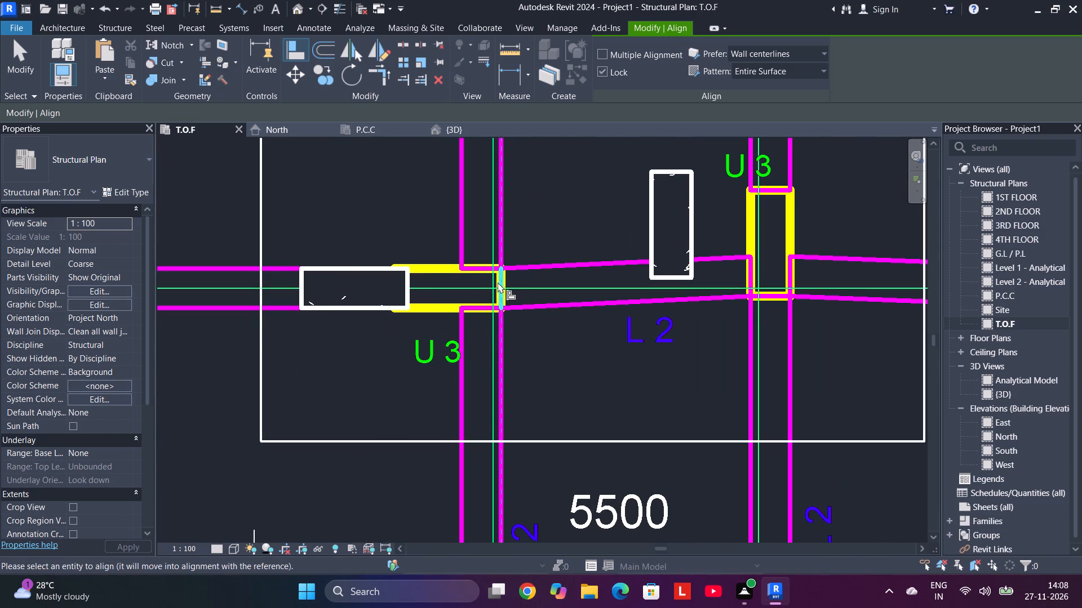
left_click(407, 290)
Align the vertical C3 column in the same lowest R5 footing to the right and bottom edges of its U 3 outline.
left_click(790, 227)
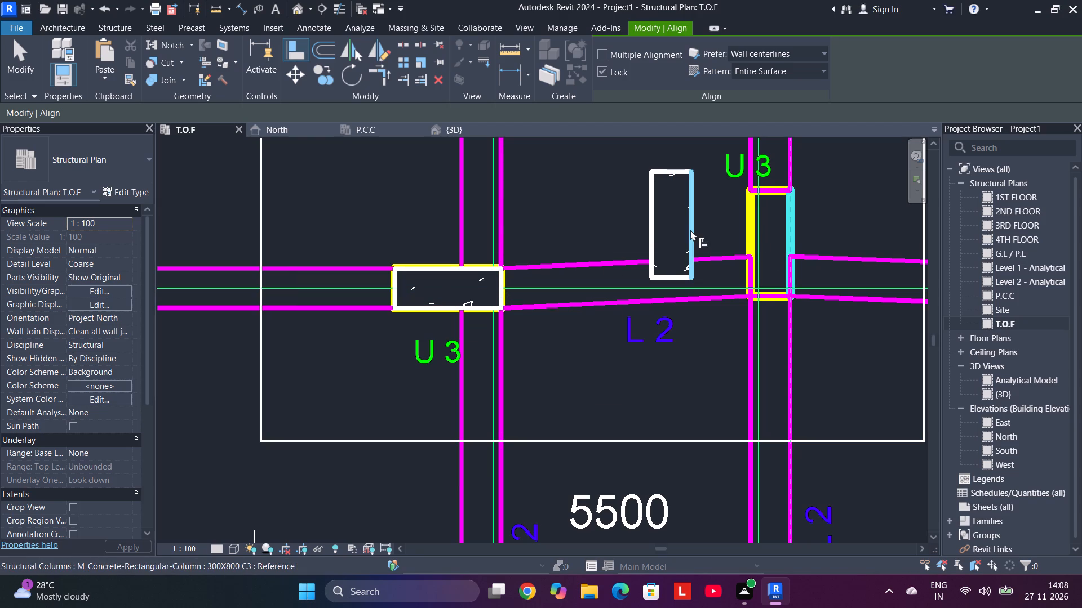
left_click(690, 230)
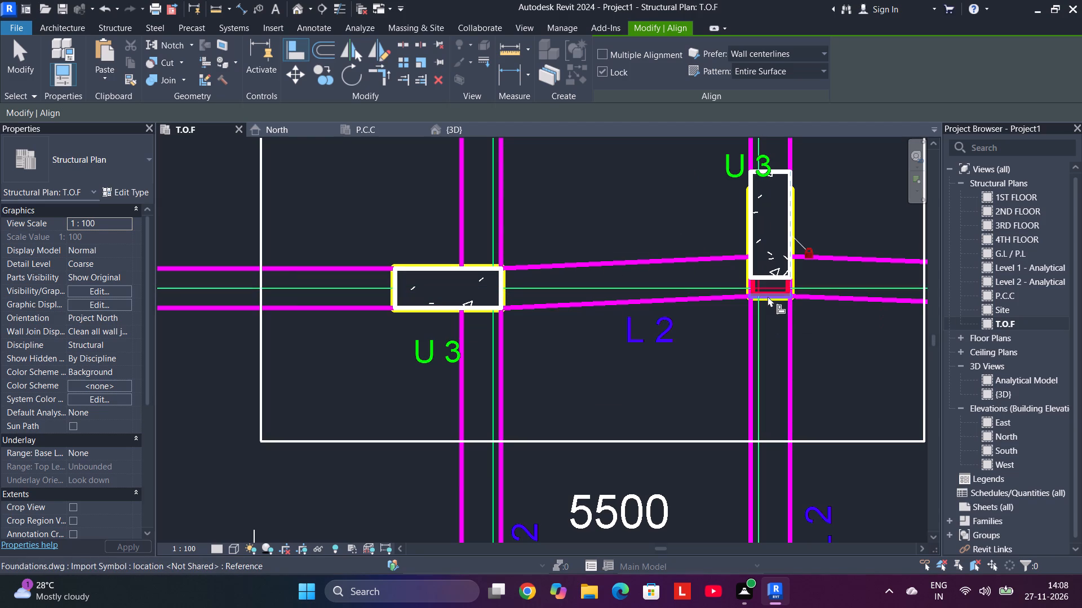
left_click(768, 296)
left_click(768, 275)
Align the horizontal C3 column in the second R5 footing up to the bottom and right edges of its U 3 outline.
middle_click_drag(651, 190, 668, 444)
scroll(662, 253, "down", 3)
middle_click_drag(662, 253, 628, 432)
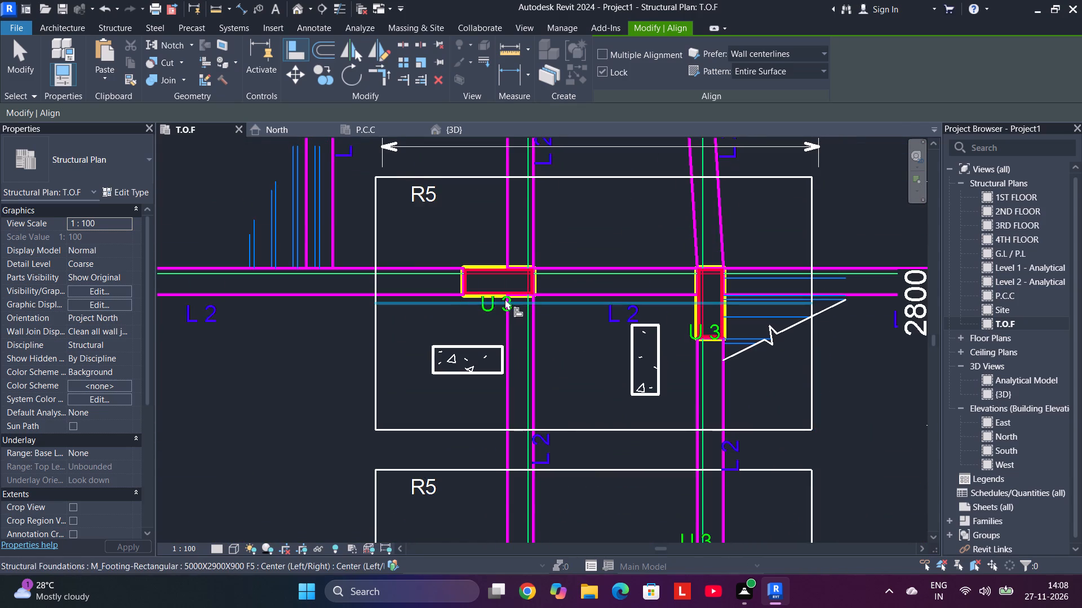
scroll(504, 300, "up", 4)
left_click(476, 290)
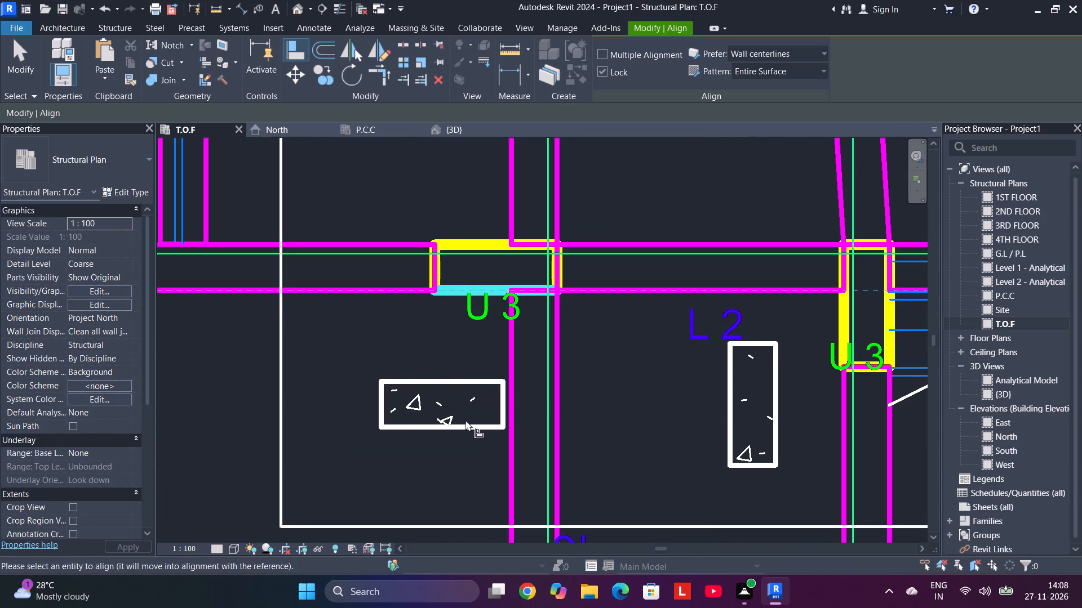
left_click(466, 424)
left_click(557, 278)
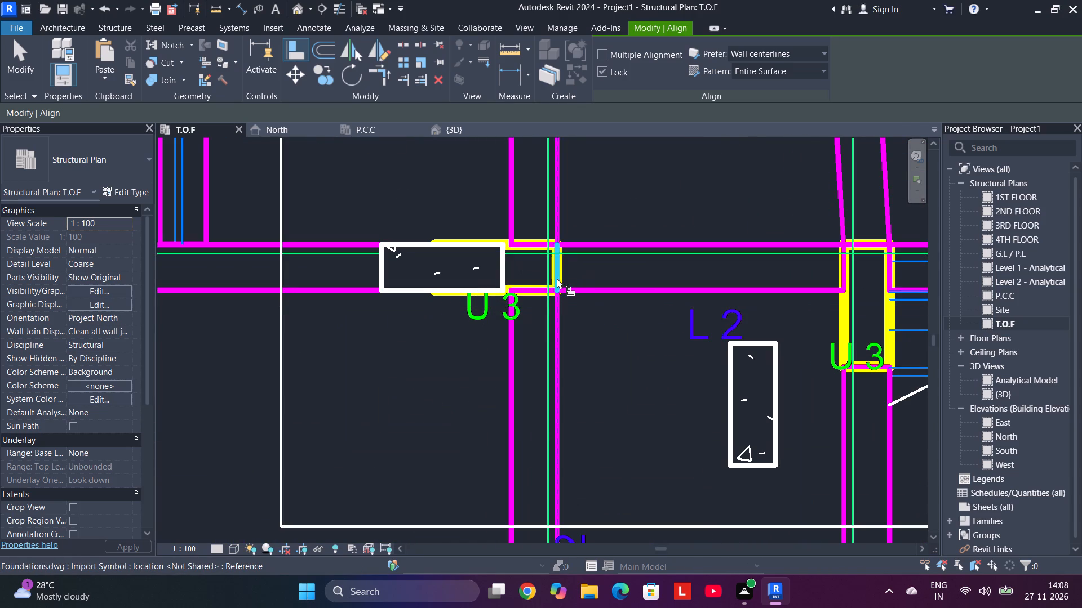
left_click(502, 270)
Align the vertical C3 column in the second R5 footing to the left and top edges of its U 3 outline.
middle_click_drag(706, 264, 501, 292)
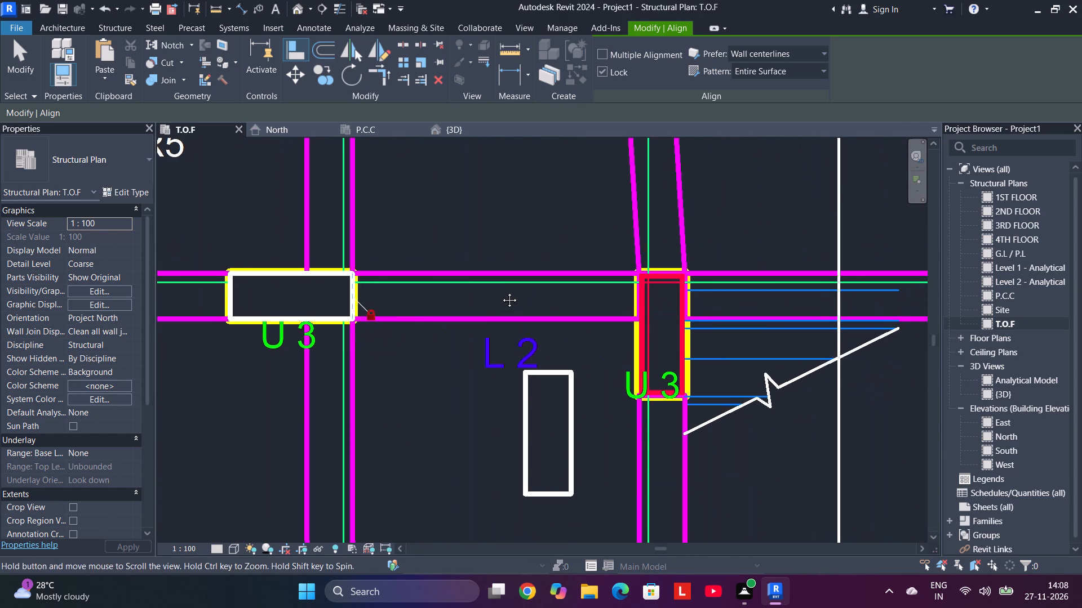
middle_click_drag(501, 292, 501, 292)
left_click(637, 302)
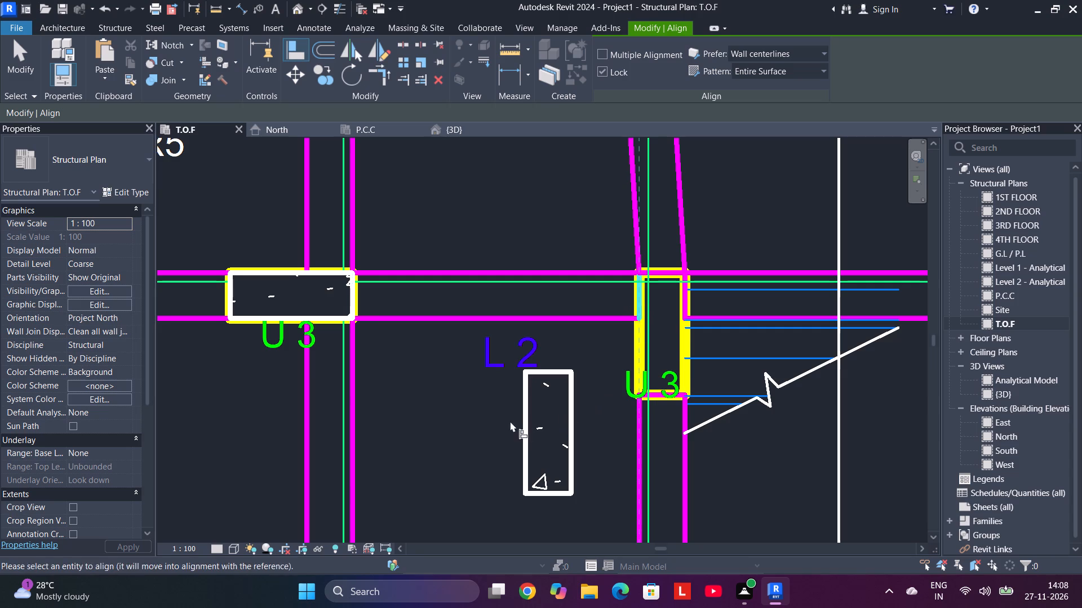
left_click(524, 414)
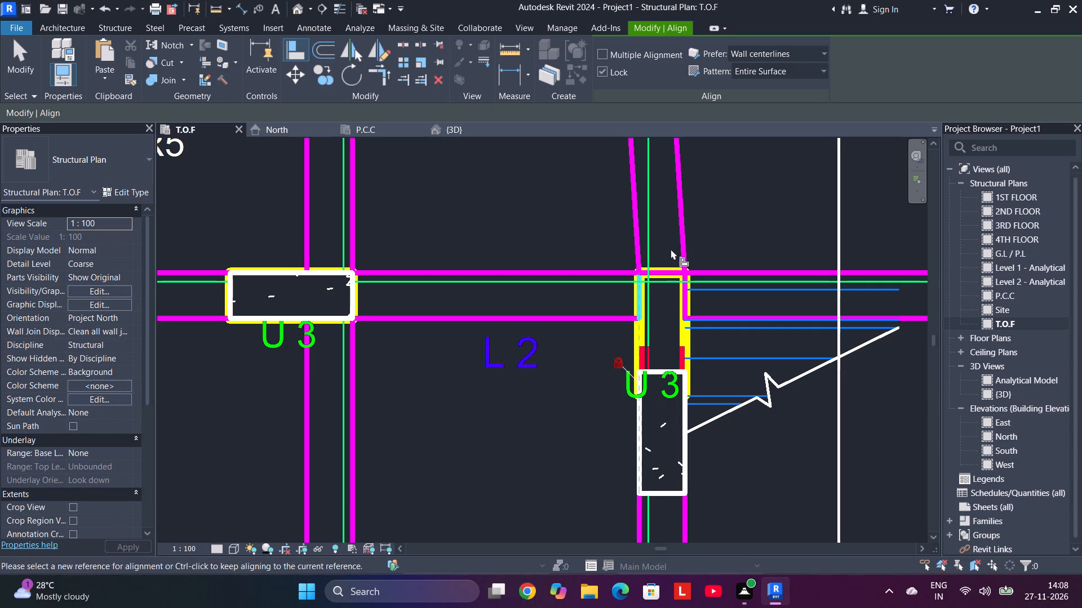
left_click(656, 273)
left_click(657, 373)
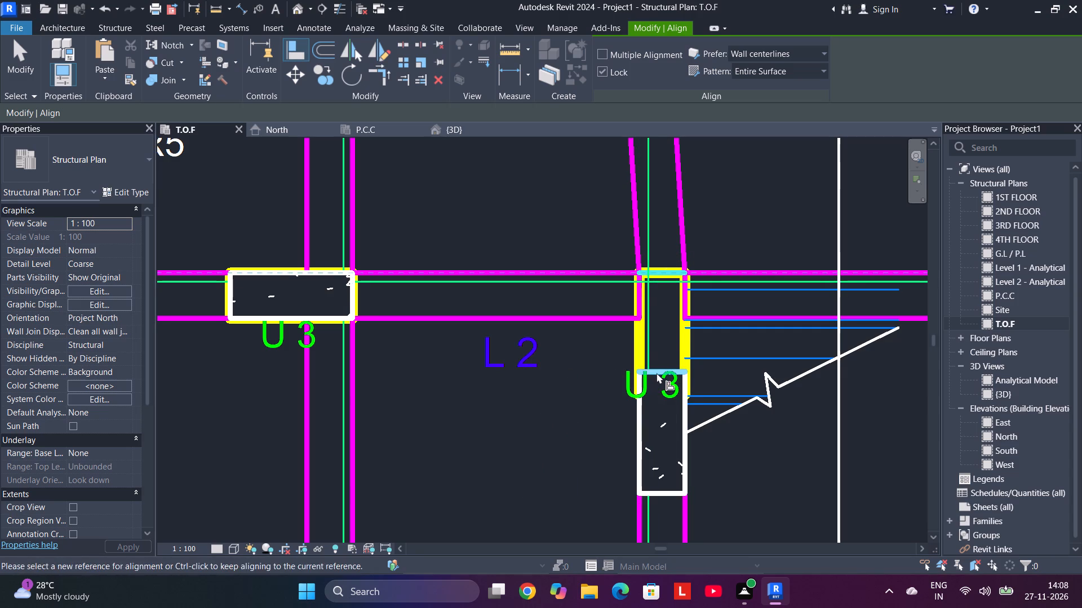
Align the horizontal C3 column in the topmost R5 footing to the bottom and right edges of its U 3 outline.
middle_click_drag(665, 286, 706, 495)
scroll(660, 333, "down", 2)
middle_click_drag(660, 333, 668, 365)
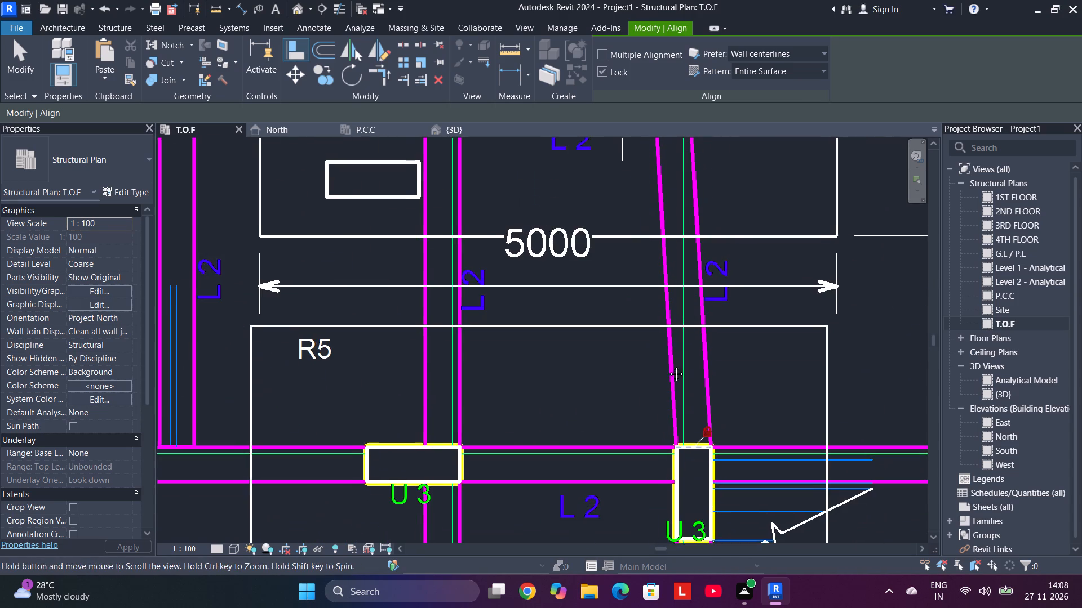
middle_click_drag(668, 365, 687, 459)
scroll(677, 336, "down", 2)
middle_click_drag(677, 338, 672, 414)
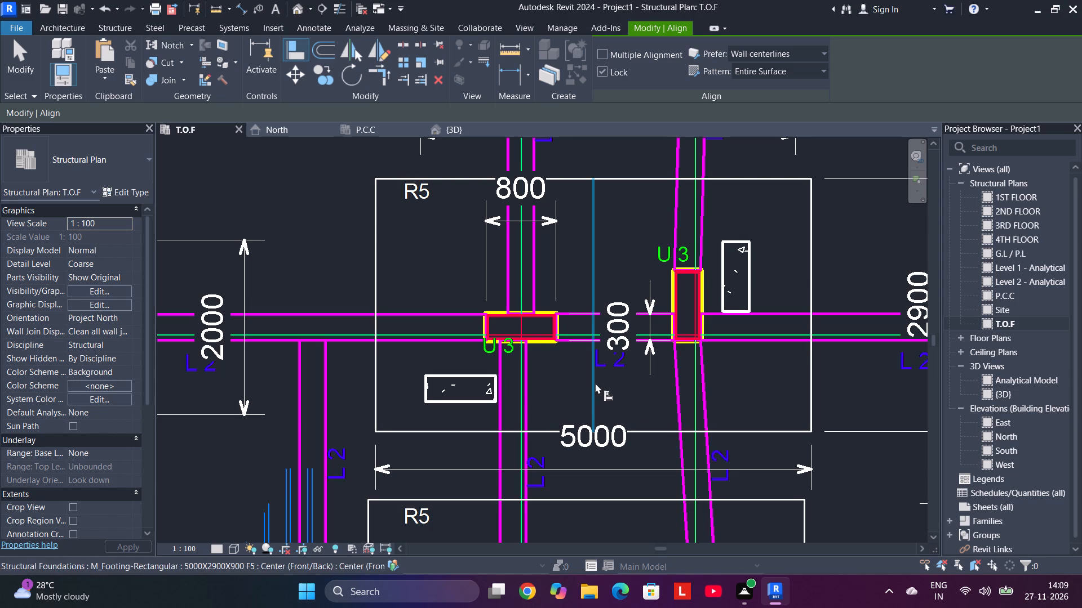
middle_click_drag(591, 387, 556, 395)
middle_click_drag(606, 374, 596, 337)
scroll(579, 320, "up", 4)
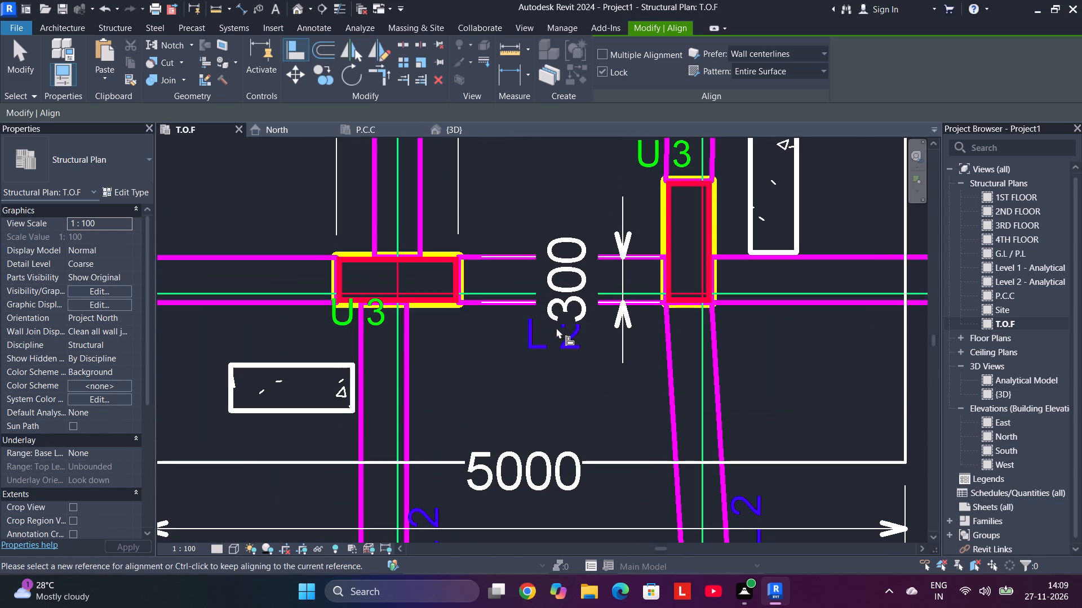
left_click(441, 307)
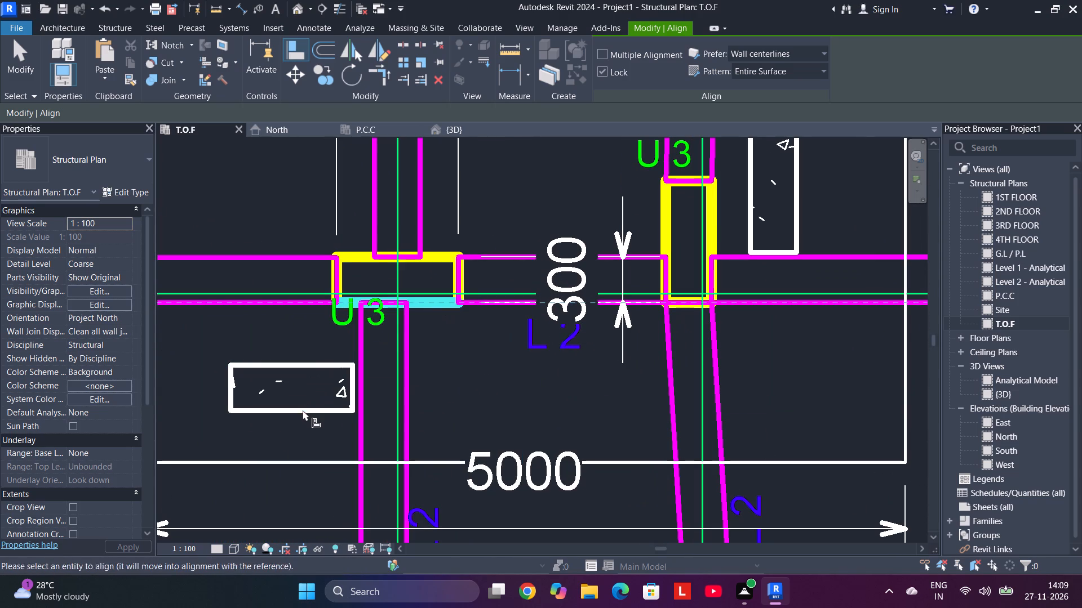
left_click(303, 411)
left_click(455, 278)
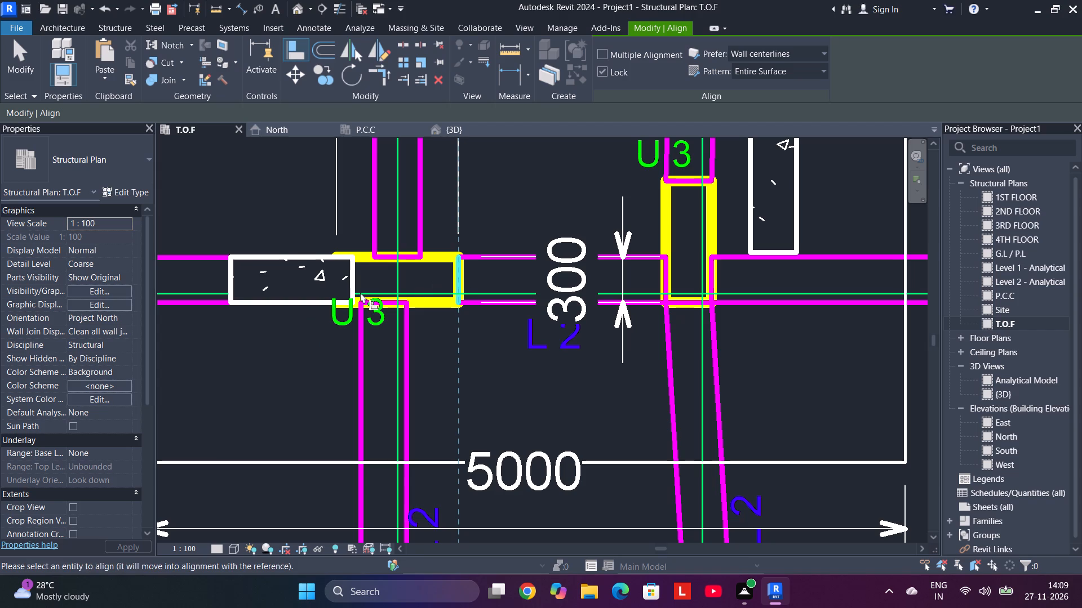
left_click(353, 290)
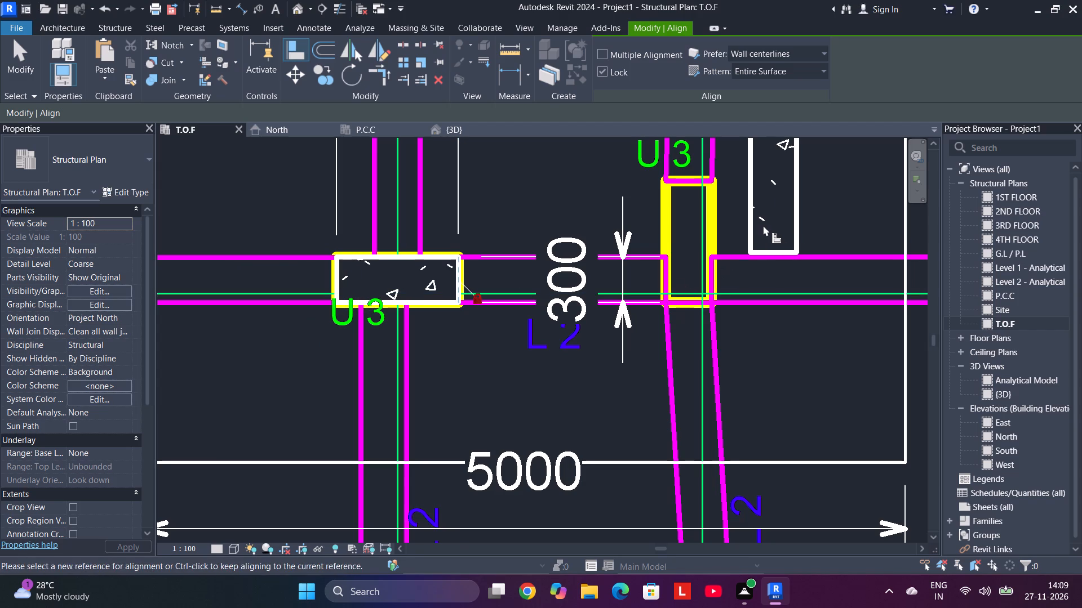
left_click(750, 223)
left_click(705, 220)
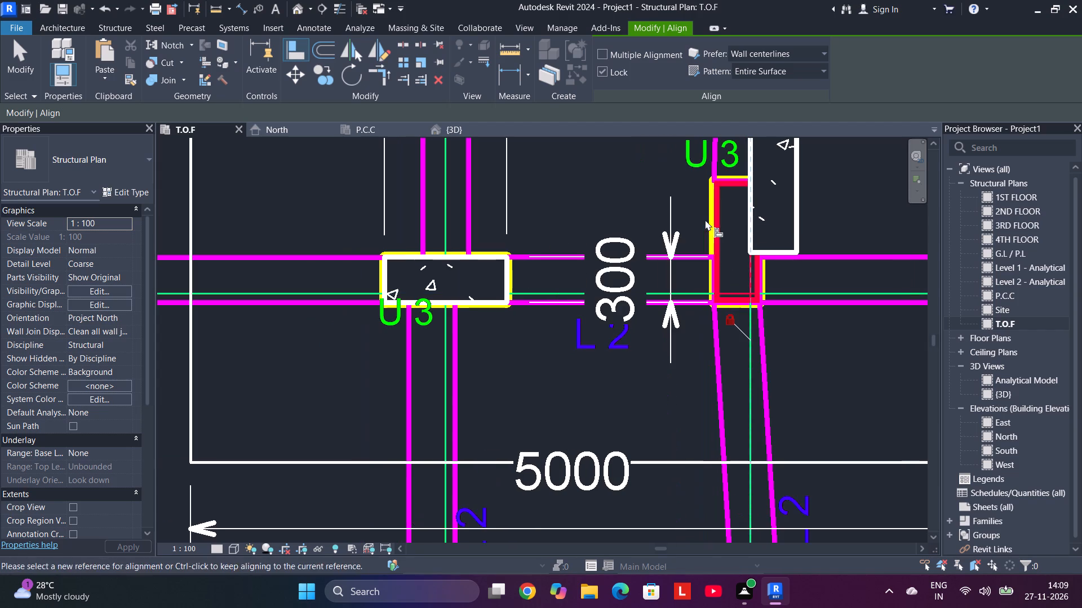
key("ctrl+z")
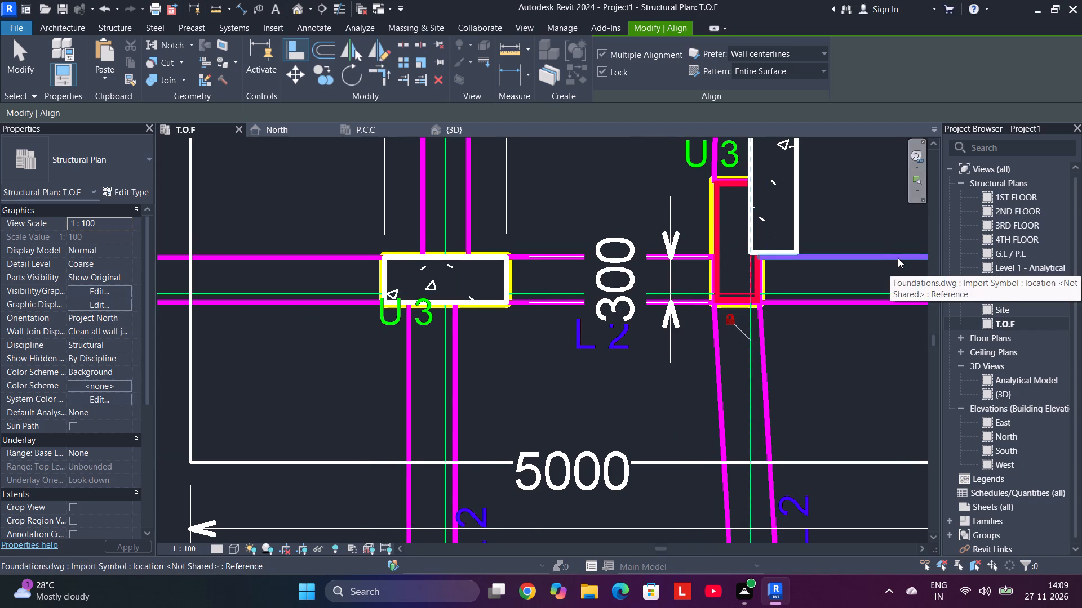
Align the vertical C3 column in the topmost R5 footing to the left and bottom edges of its U 3 outline.
left_click(663, 226)
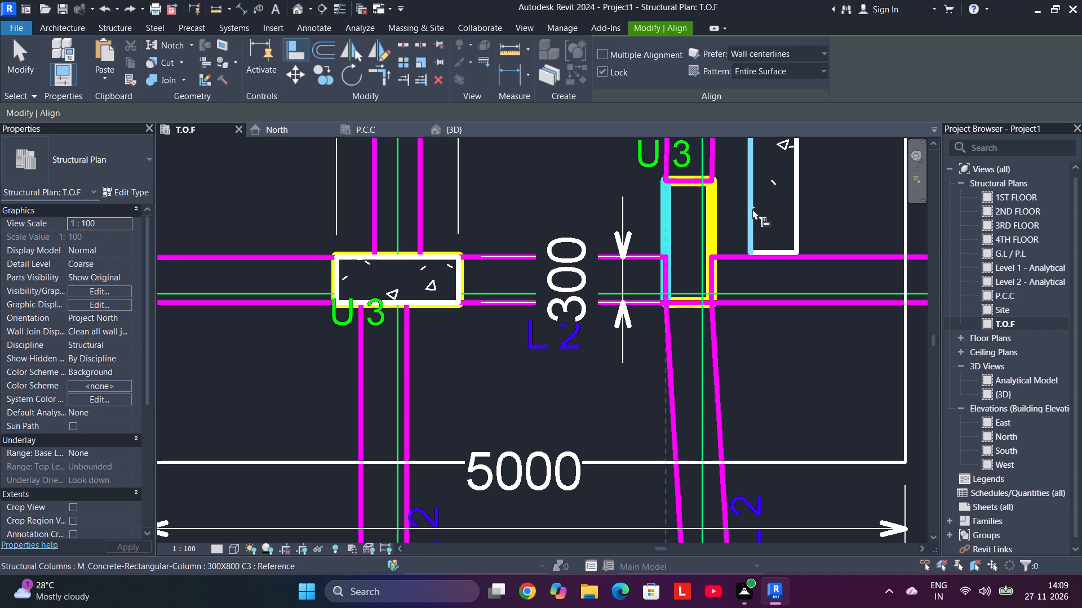
left_click(752, 209)
left_click_drag(680, 305, 680, 299)
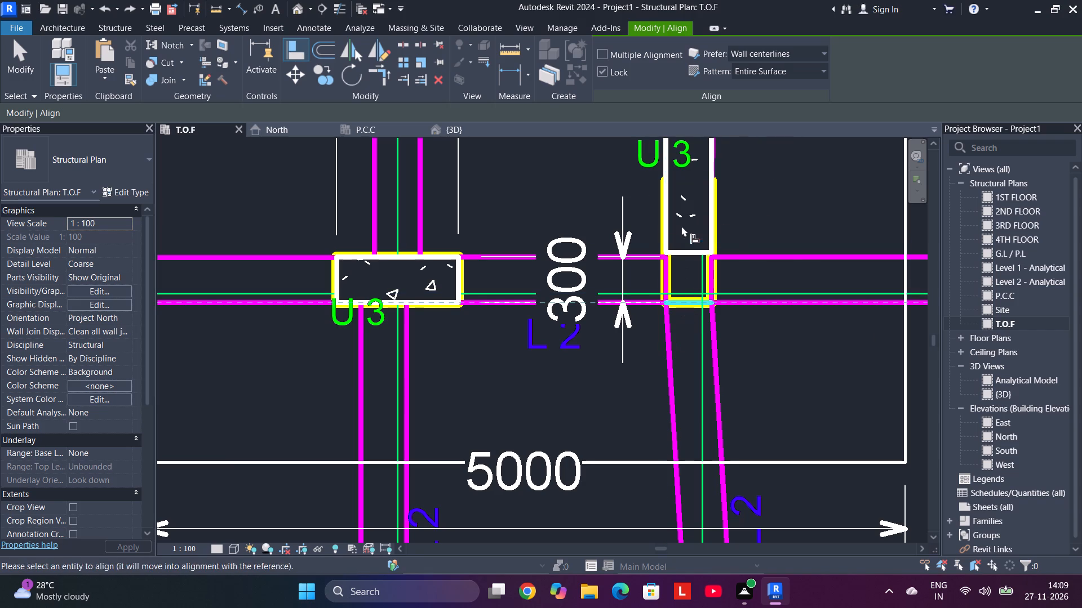
left_click(680, 251)
Align the left C2 column in the R4 footing above the R5 footings to its U 2 outline's left and bottom edges.
middle_click_drag(704, 215, 714, 267)
scroll(704, 216, "down", 2)
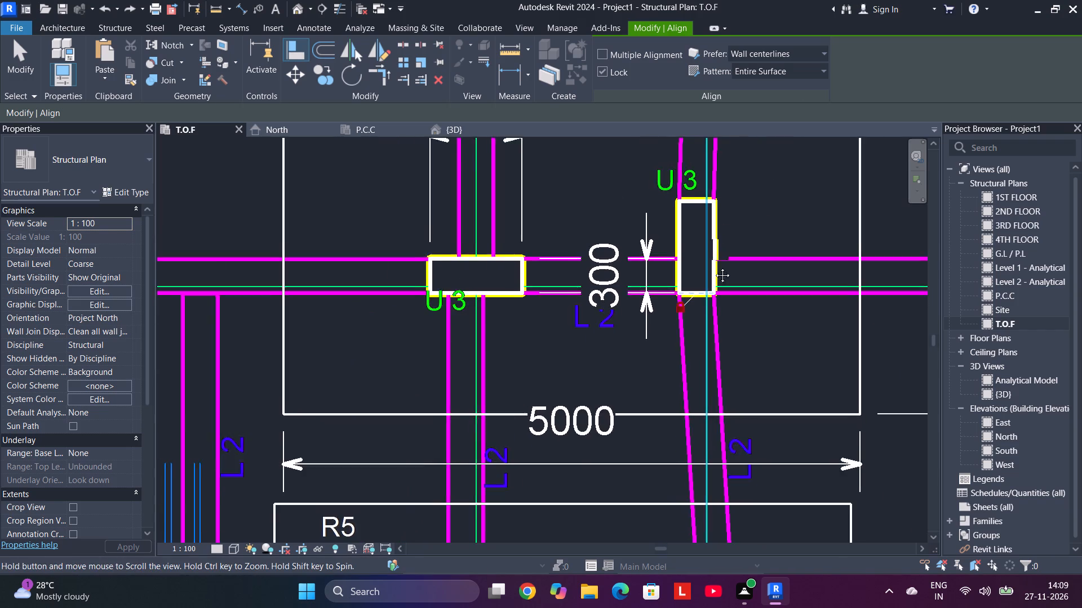
middle_click_drag(714, 267, 757, 525)
middle_click_drag(760, 355, 712, 516)
scroll(714, 516, "down", 1)
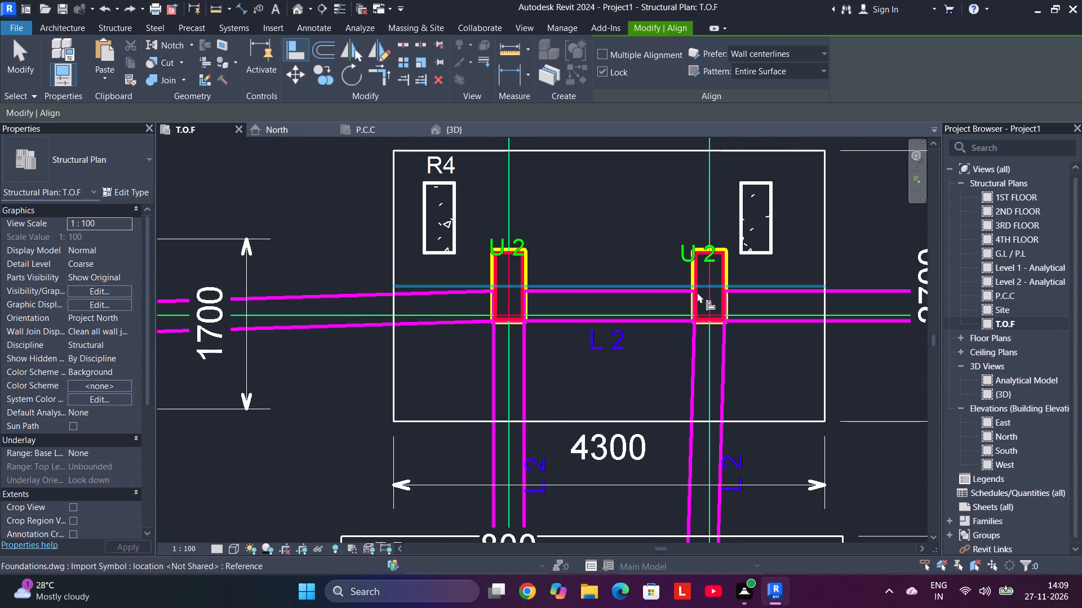
left_click(494, 267)
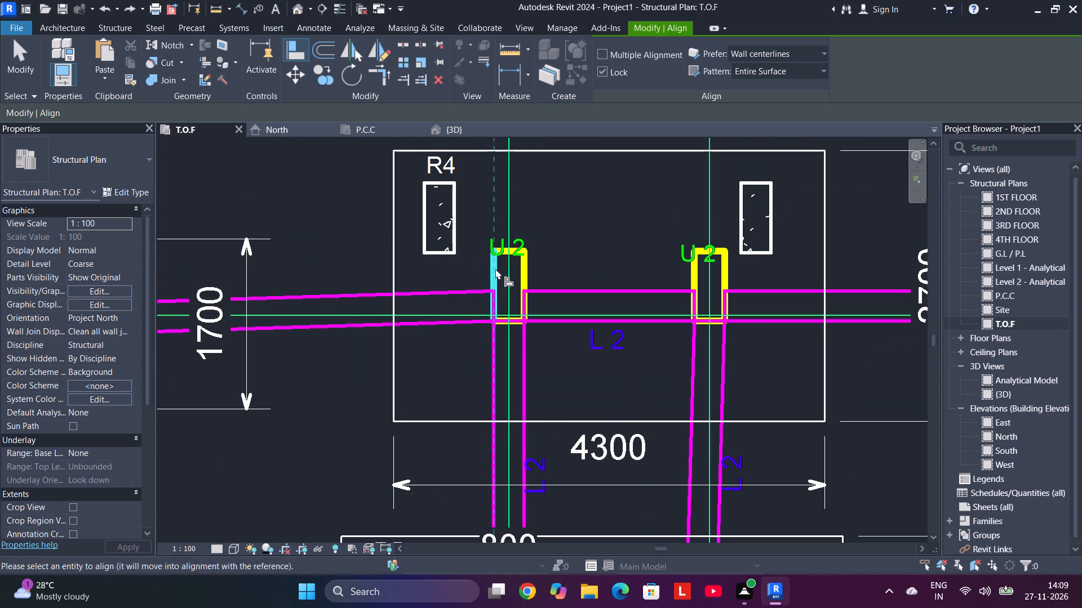
left_click(423, 227)
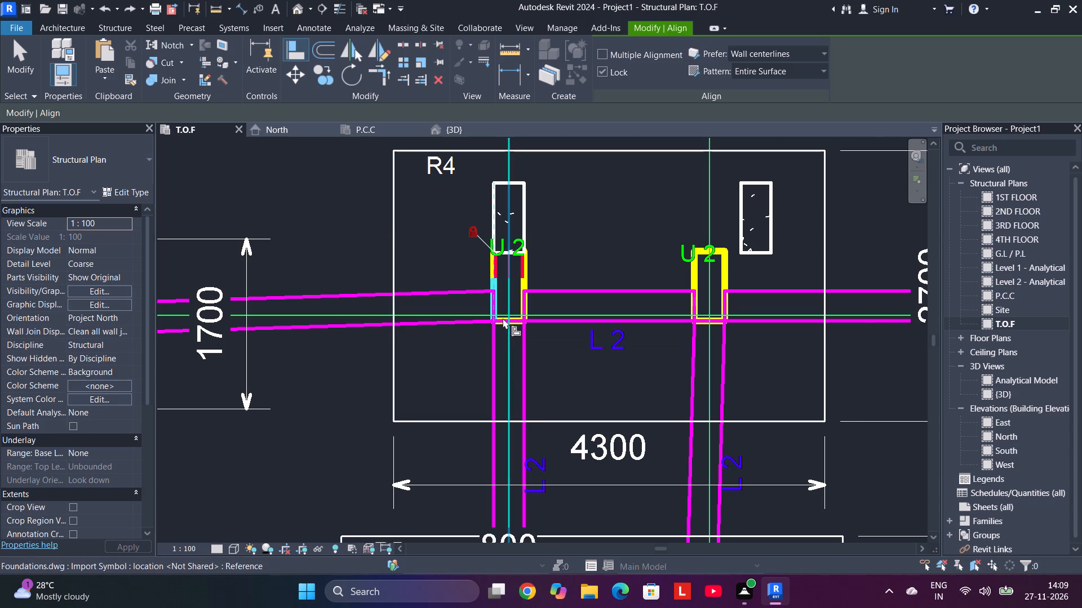
scroll(503, 318, "up", 5)
left_click(504, 323)
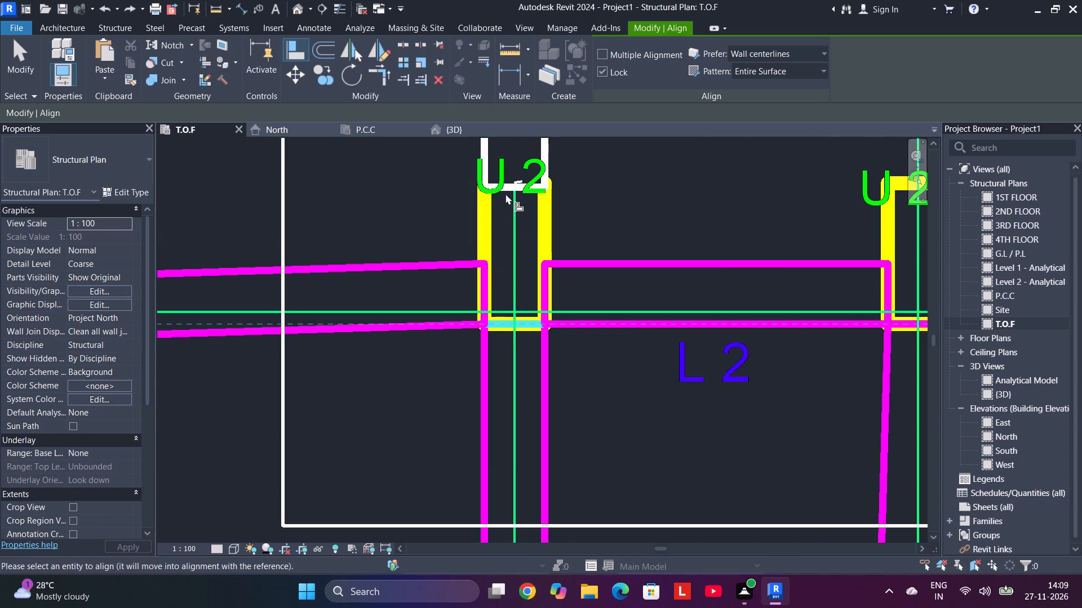
left_click(512, 187)
Align the right C2 column in the same R4 footing to the bottom and left edges of its U 2 outline.
scroll(685, 314, "down", 4)
middle_click_drag(685, 313, 377, 316)
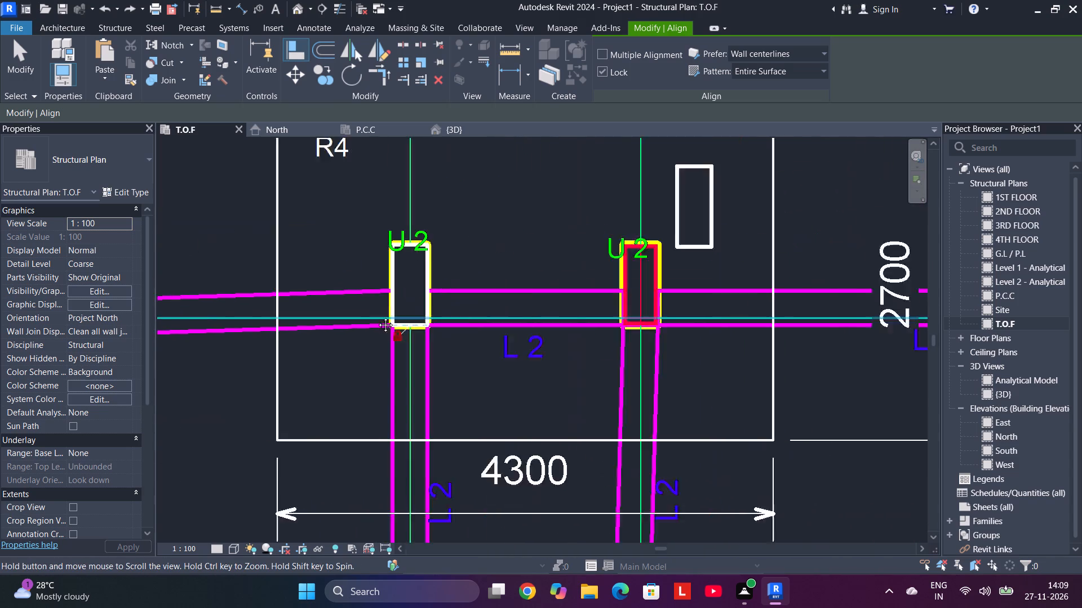
middle_click_drag(377, 316, 330, 285)
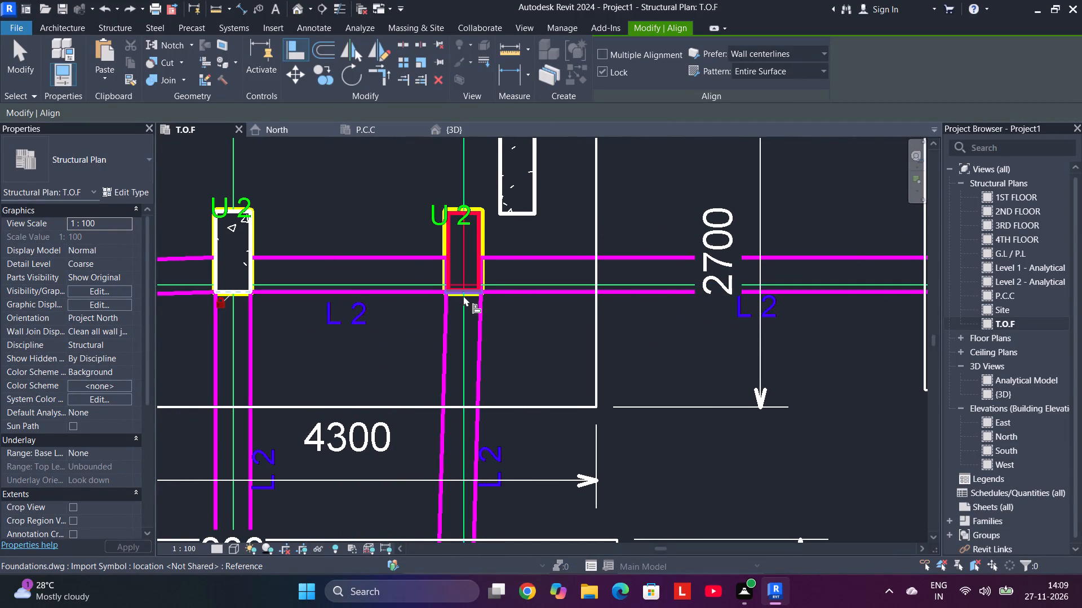
scroll(463, 296, "up", 4)
left_click(449, 293)
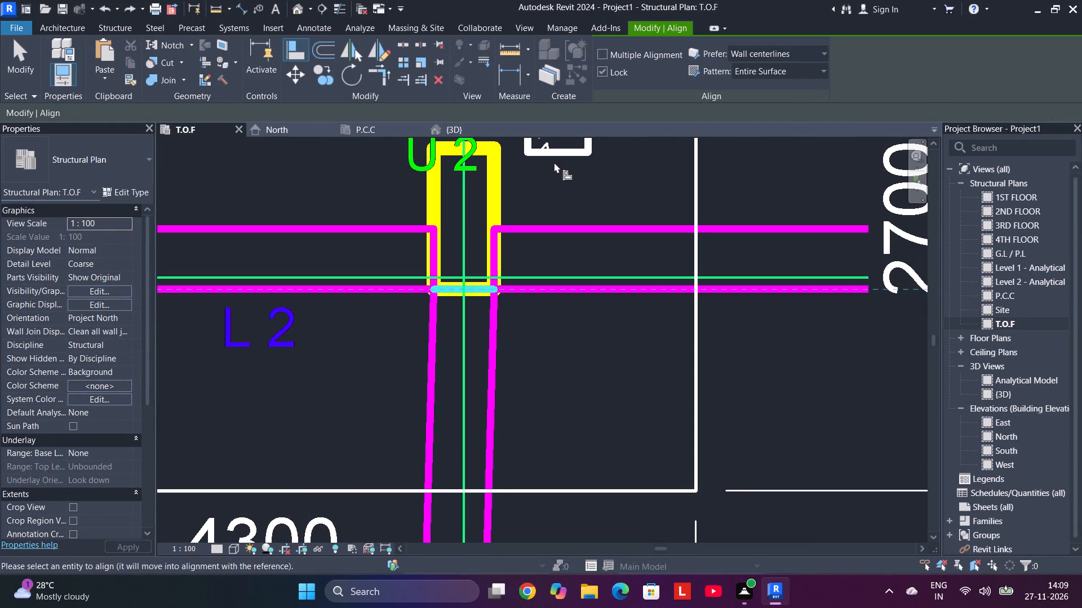
left_click(565, 150)
left_click(436, 200)
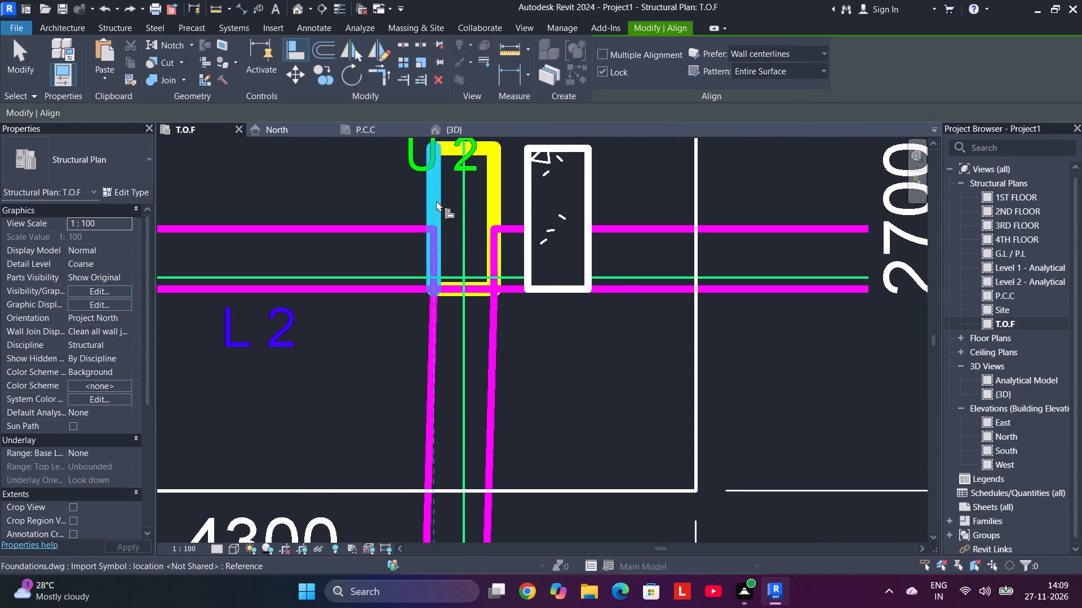
left_click(524, 199)
Align the C2 column in the first R2 footing right of the R4 footing to its U 2 outline's right and bottom edges.
scroll(524, 227, "down", 5)
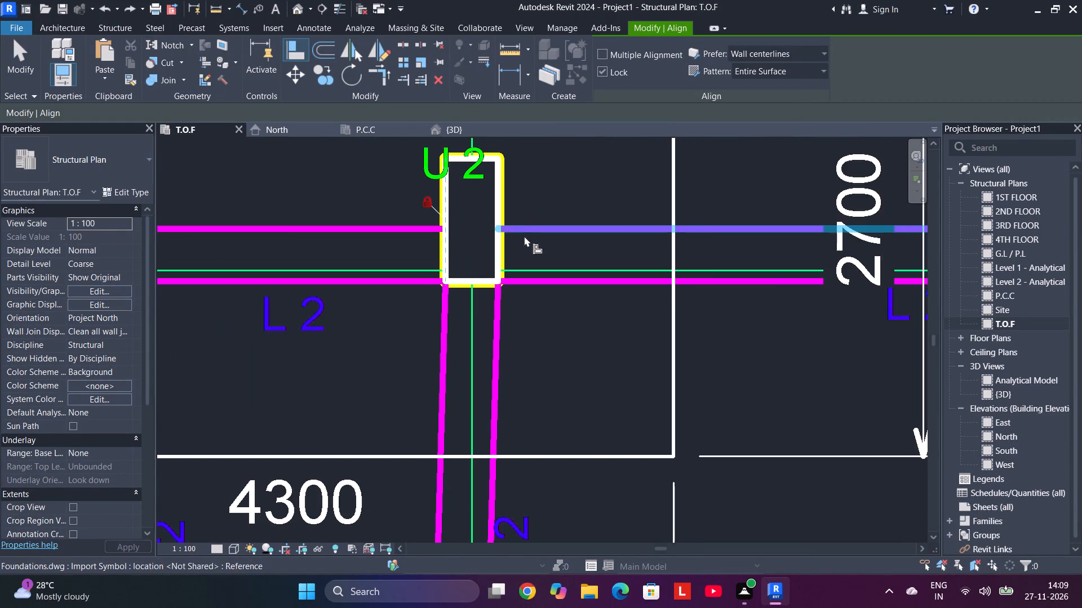
scroll(524, 237, "down", 5)
middle_click_drag(709, 275, 386, 259)
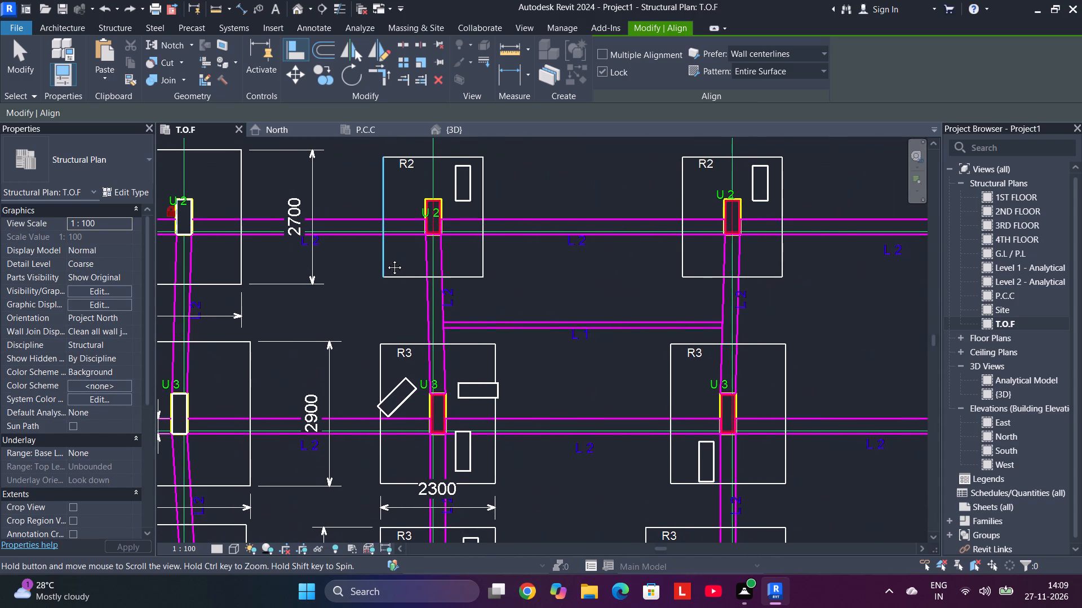
middle_click_drag(386, 259, 443, 192)
middle_click_drag(446, 189, 450, 175)
middle_click(450, 175)
middle_click(450, 175)
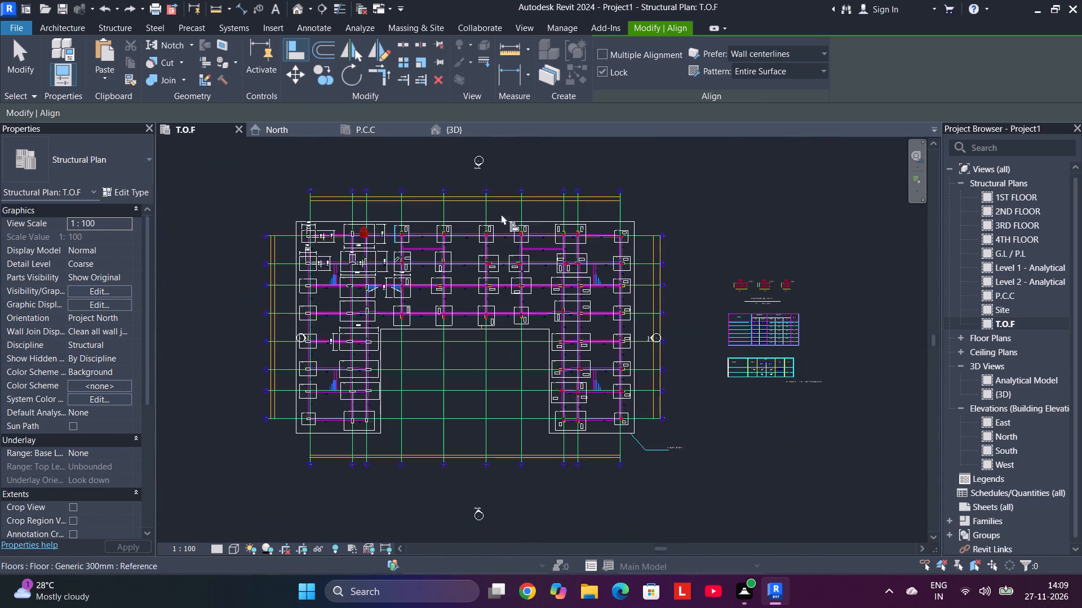
scroll(400, 244, "up", 9)
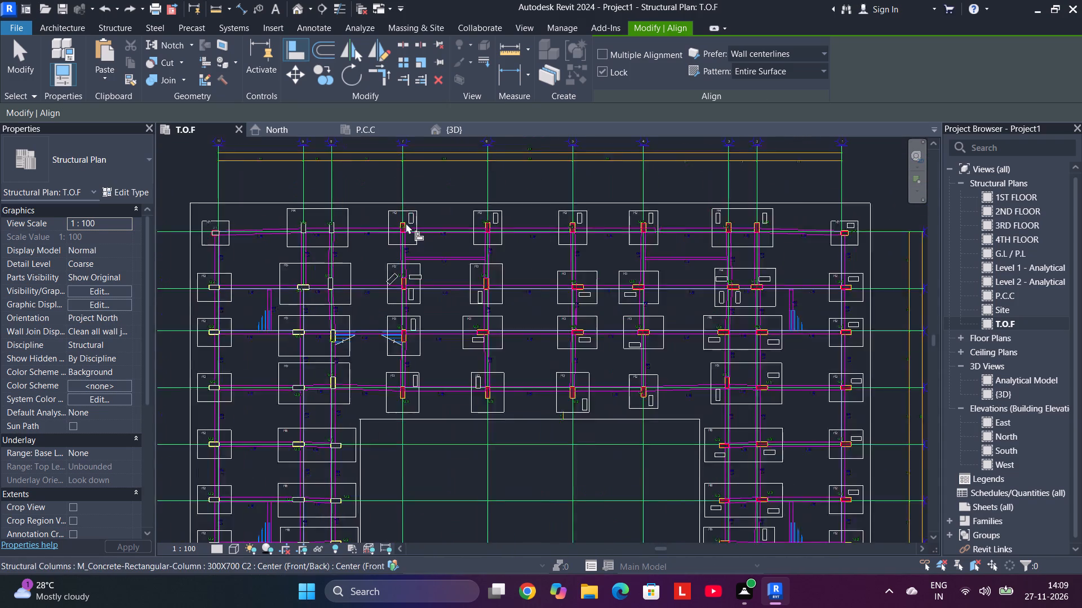
scroll(397, 243, "up", 4)
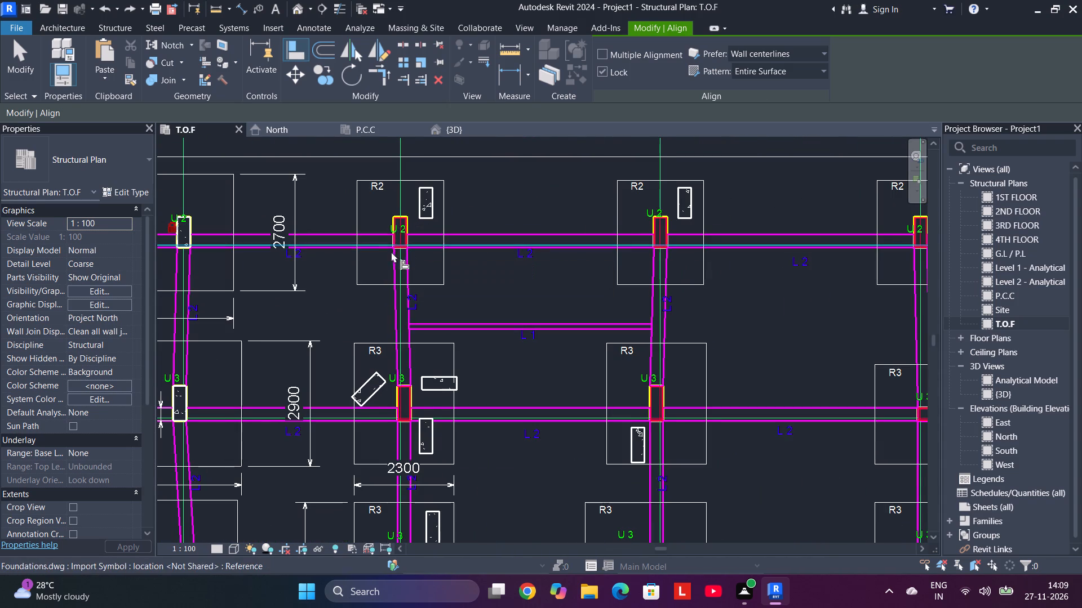
scroll(407, 236, "up", 4)
scroll(413, 181, "up", 4)
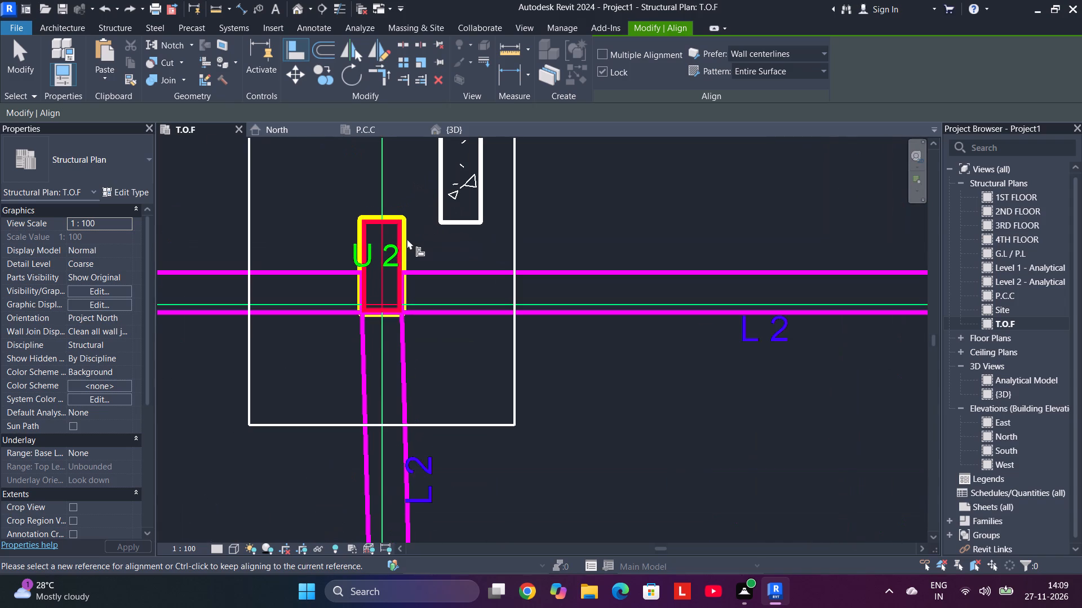
left_click(403, 241)
left_click(484, 196)
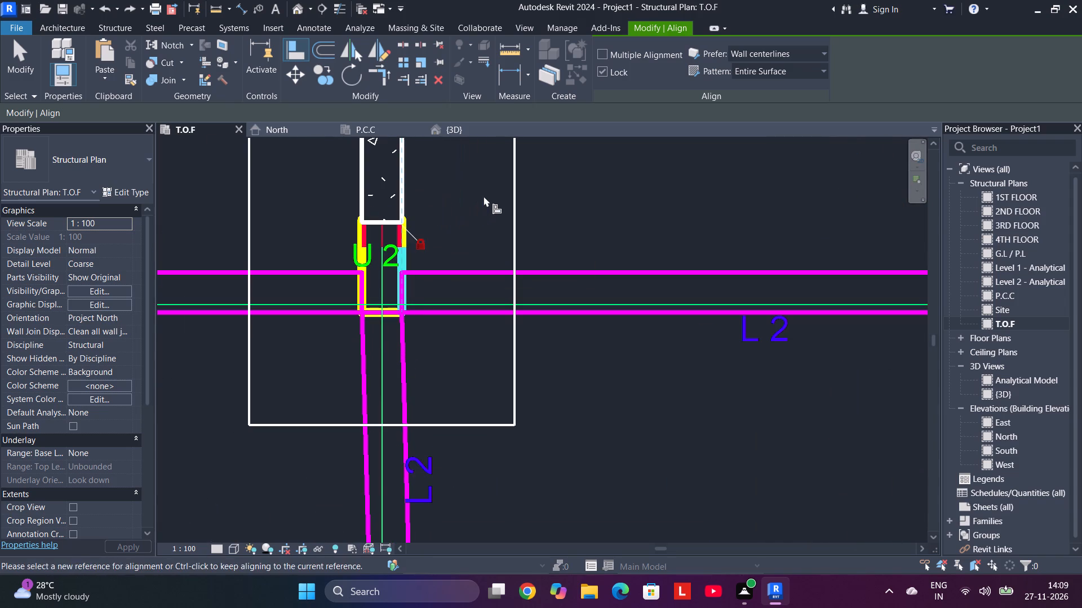
left_click(391, 312)
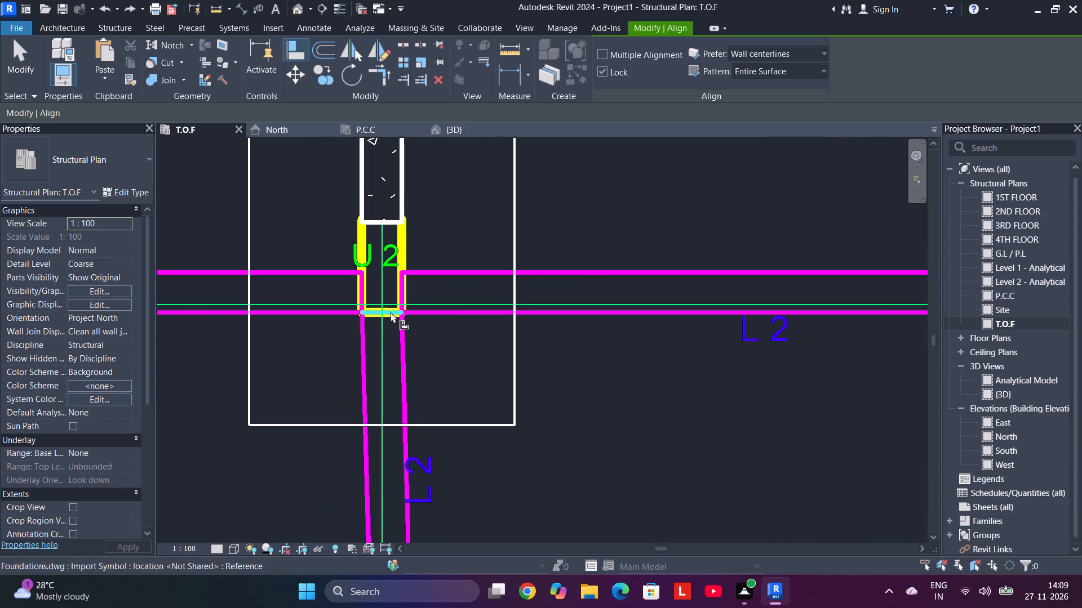
left_click(382, 222)
Align the vertical C3 column in the R3 footing directly below that R2 footing to the top and left edges of its U 3 outline.
middle_click_drag(425, 400, 409, 189)
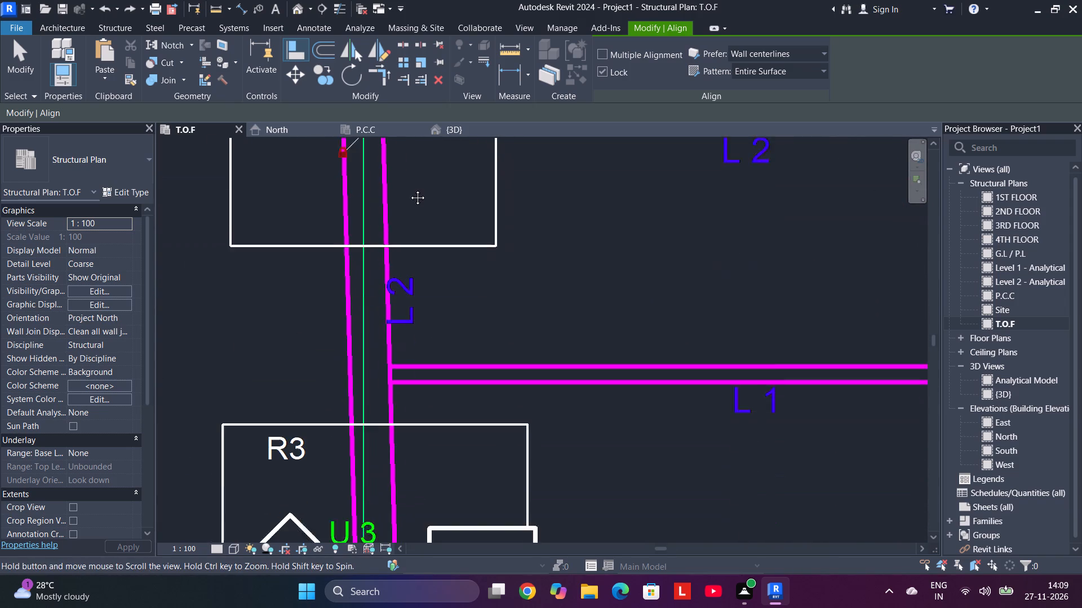
middle_click_drag(409, 189, 409, 185)
middle_click_drag(433, 370, 475, 195)
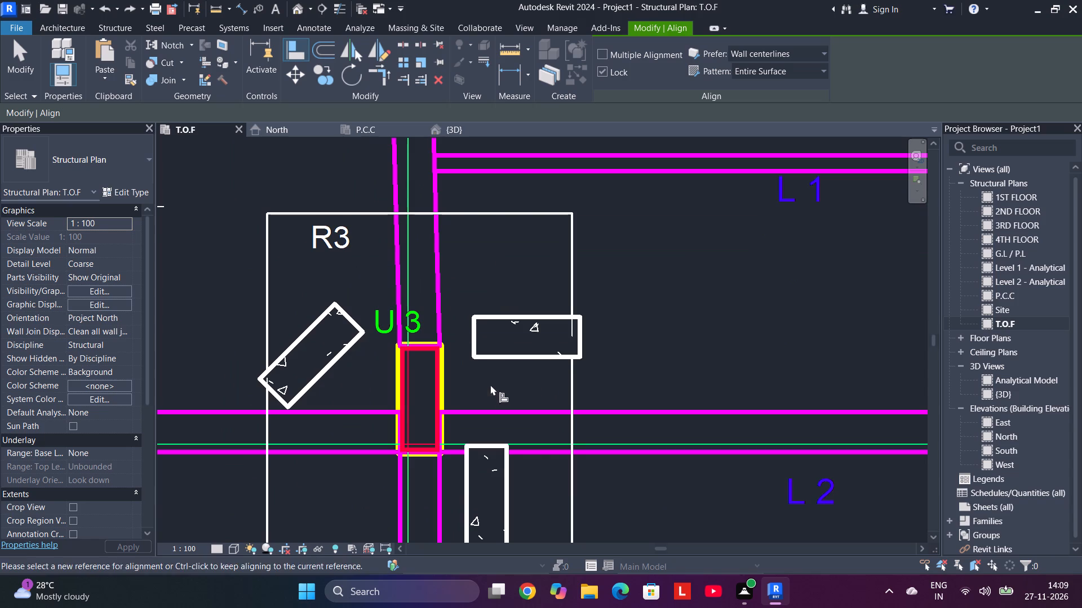
middle_click_drag(496, 395, 518, 297)
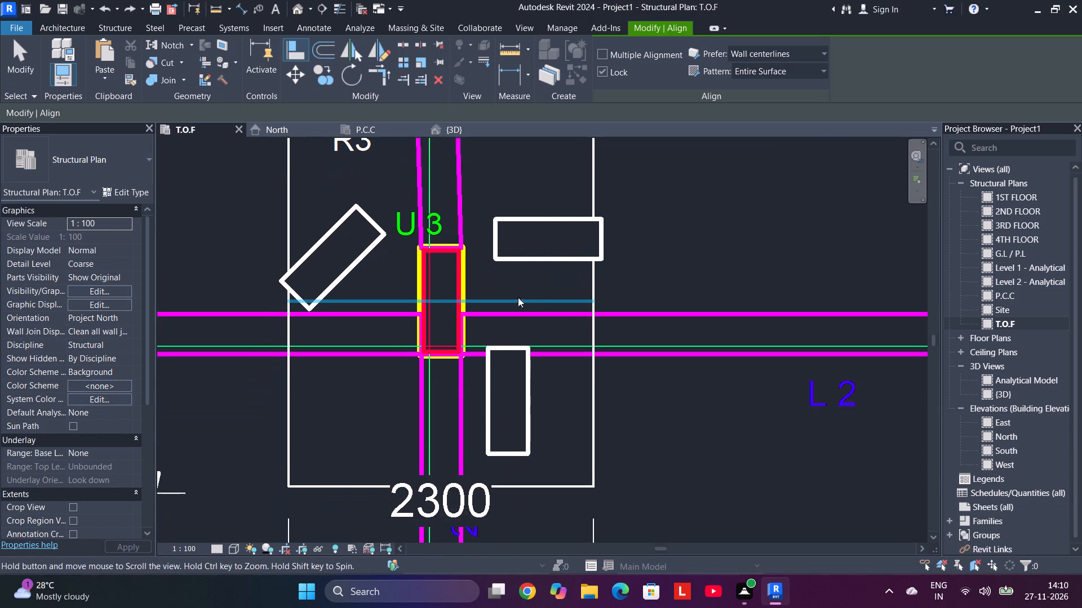
left_click(502, 348)
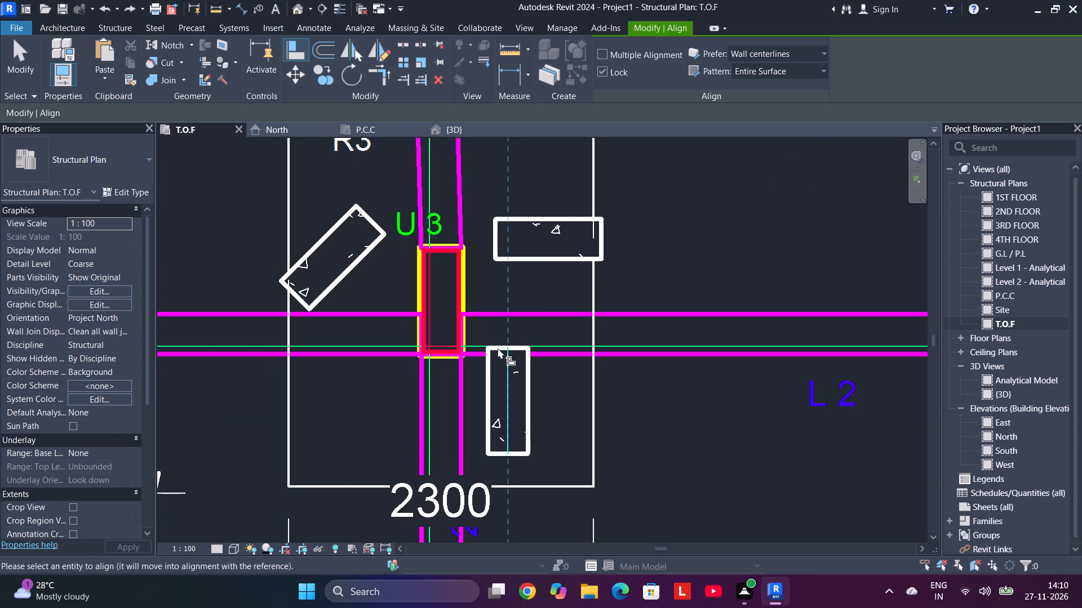
left_click(498, 348)
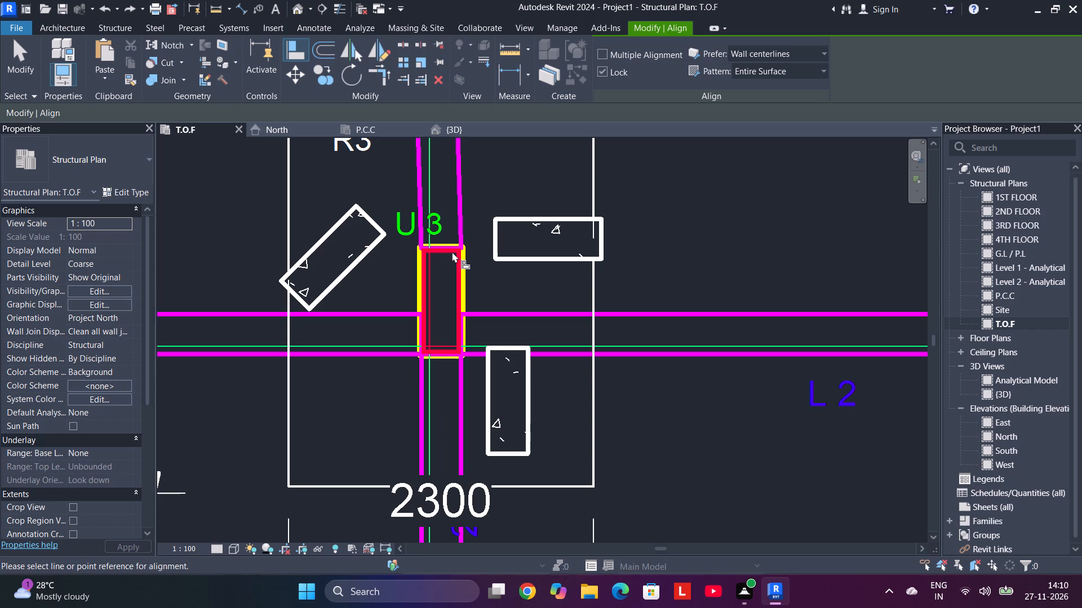
left_click(452, 252)
left_click(507, 350)
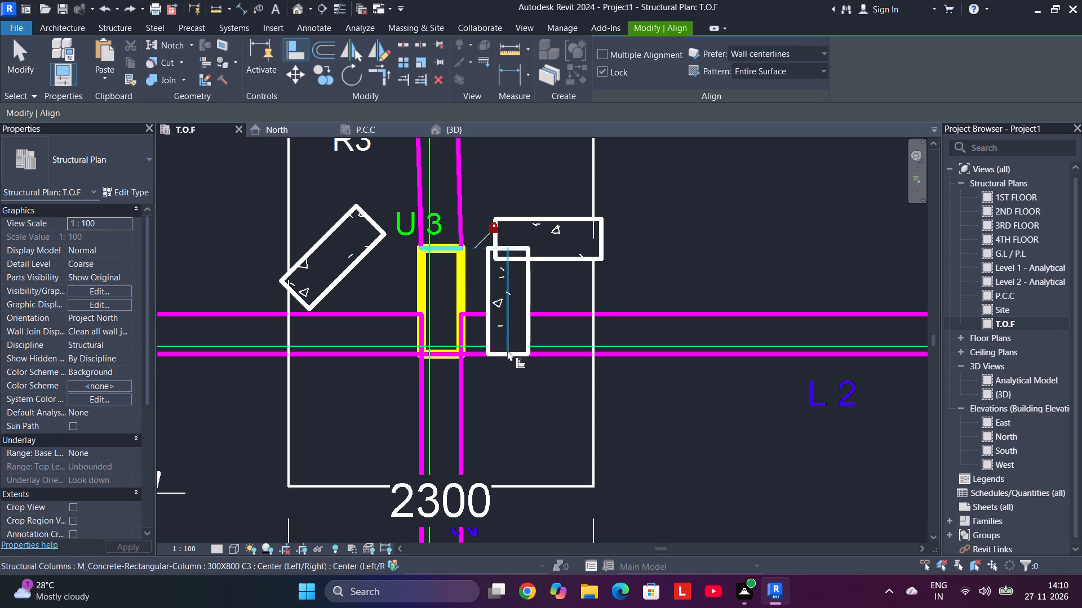
left_click(423, 289)
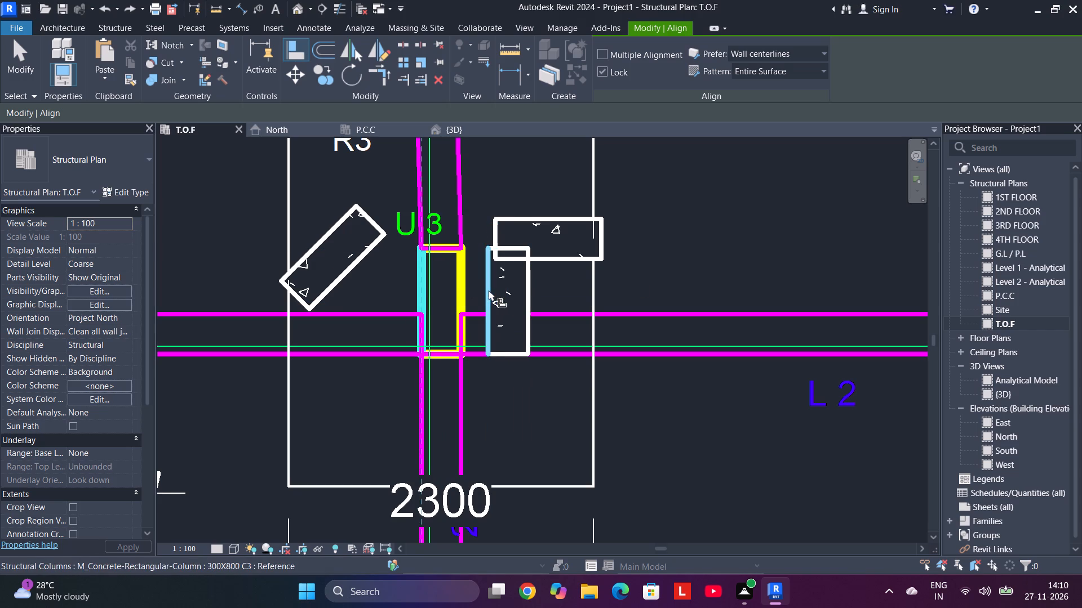
left_click(489, 290)
scroll(491, 310, "down", 2)
middle_click_drag(491, 312, 487, 332)
scroll(487, 332, "down", 2)
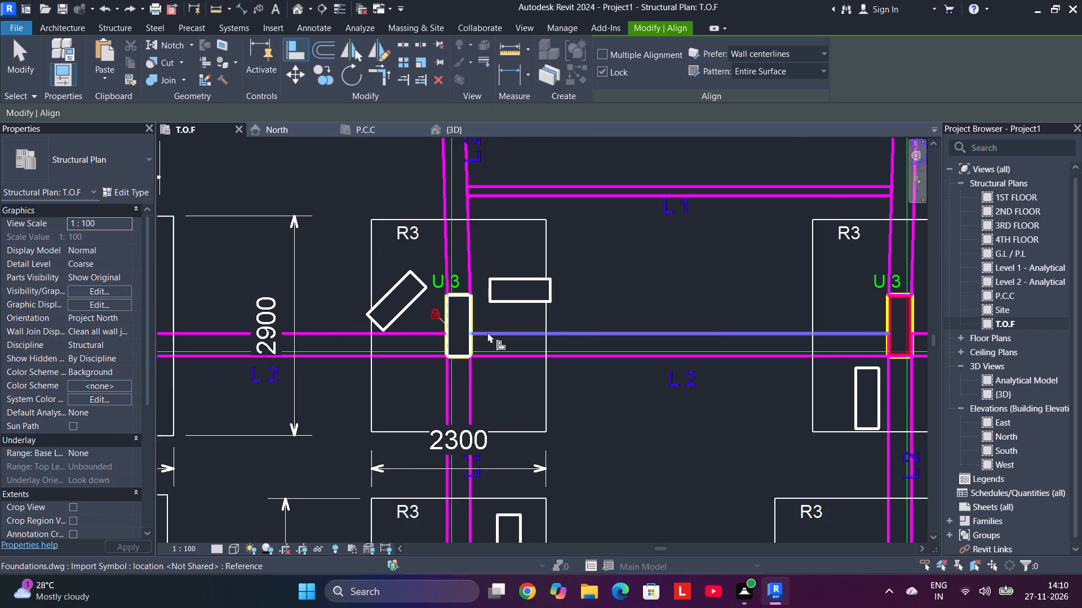
Align the C3 column in the 2800-deep R3 footing below the last one to its U 3 outline's bottom and right edges.
scroll(487, 332, "down", 3)
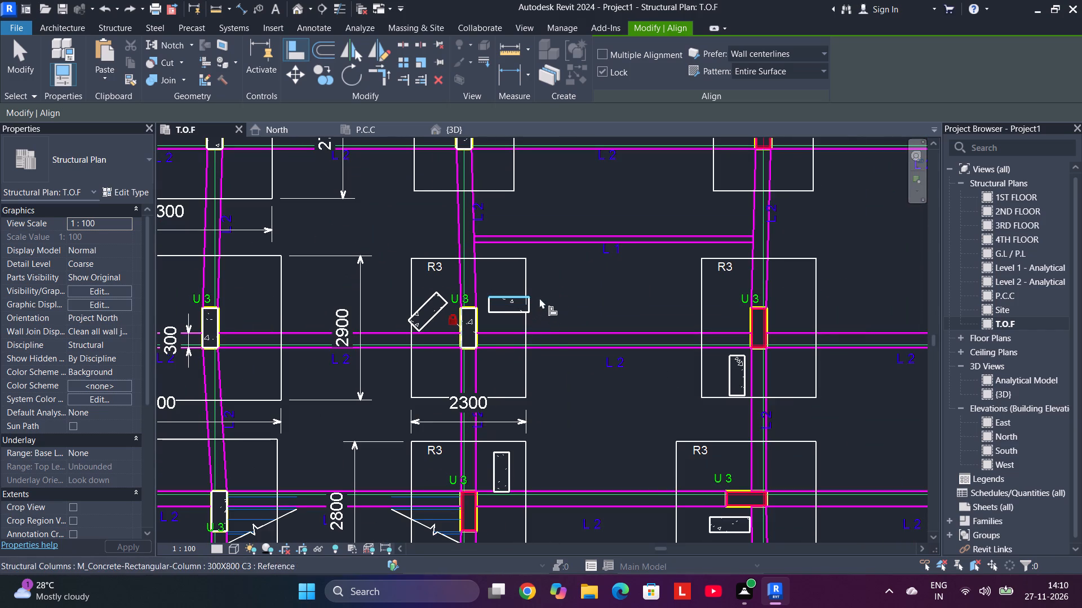
middle_click_drag(516, 422, 491, 240)
scroll(451, 354, "up", 5)
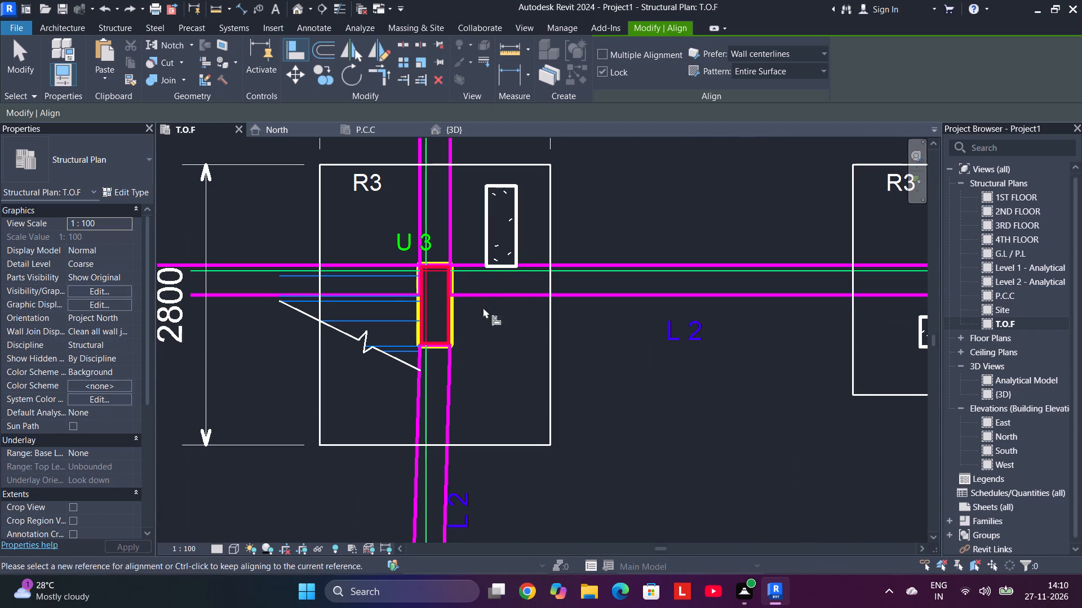
left_click(444, 348)
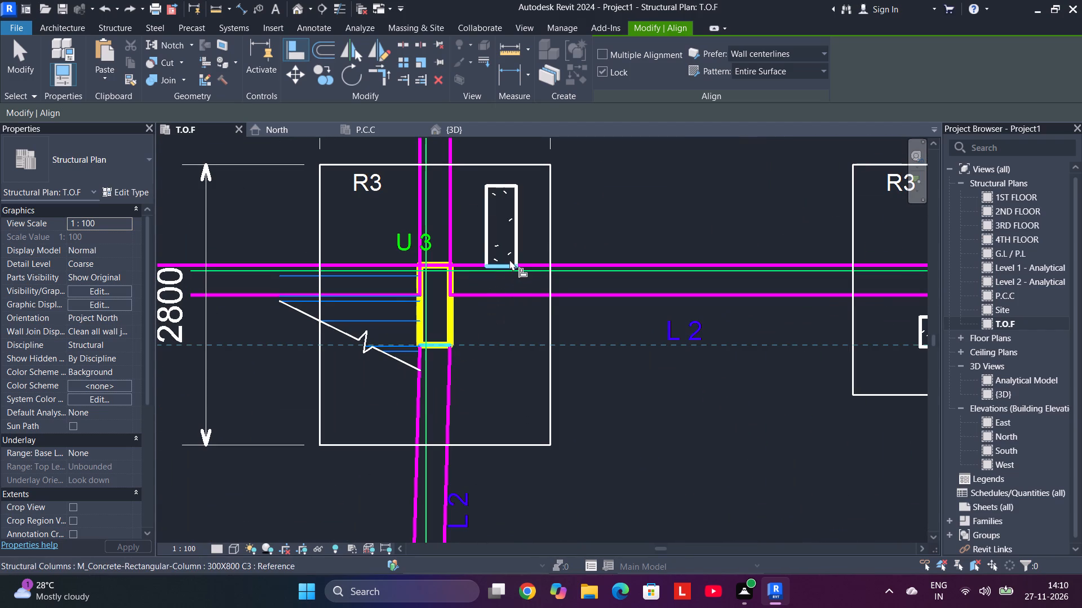
left_click(509, 265)
left_click(444, 323)
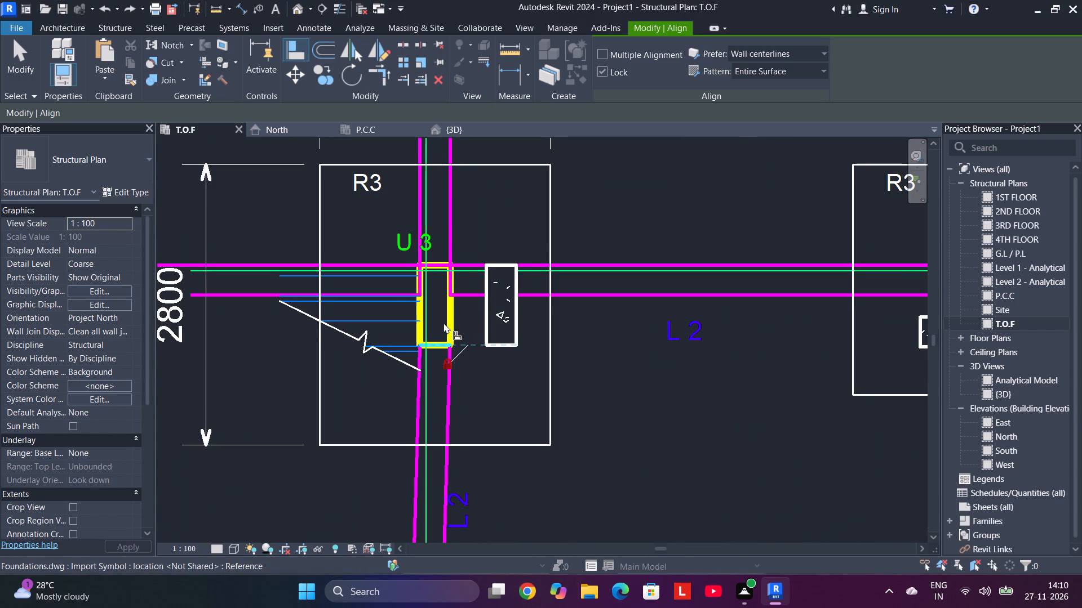
left_click(451, 322)
left_click(517, 317)
Align the C3 column in the R3 footing directly below that 2800-deep footing to the bottom and right edges of its U 3 outline.
scroll(512, 342, "down", 2)
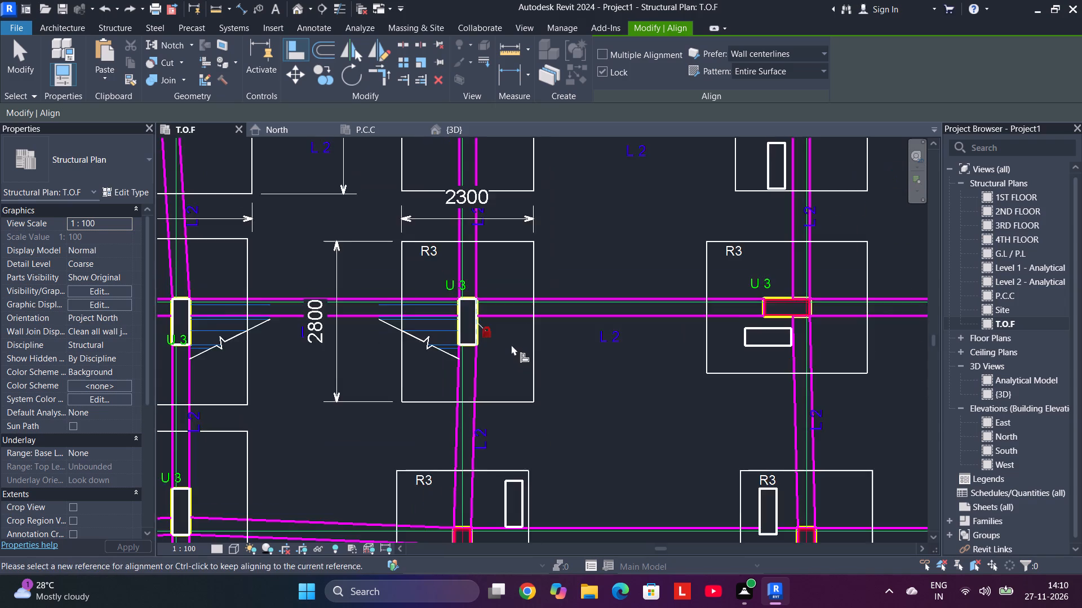
scroll(511, 345, "down", 3)
middle_click_drag(511, 365, 477, 168)
middle_click_drag(459, 376, 459, 365)
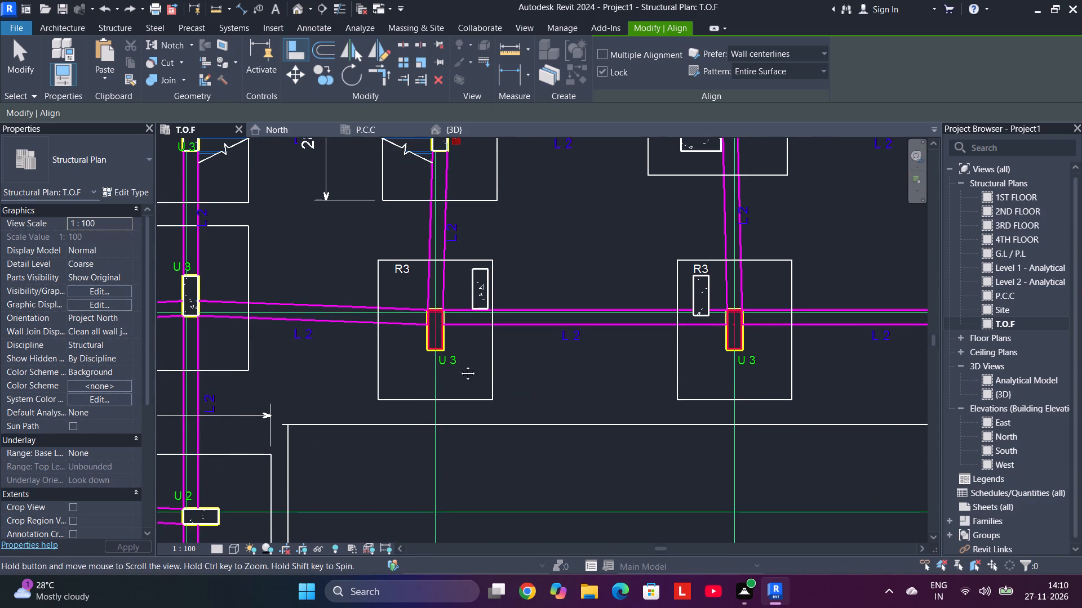
middle_click_drag(459, 365, 459, 340)
scroll(459, 343, "up", 6)
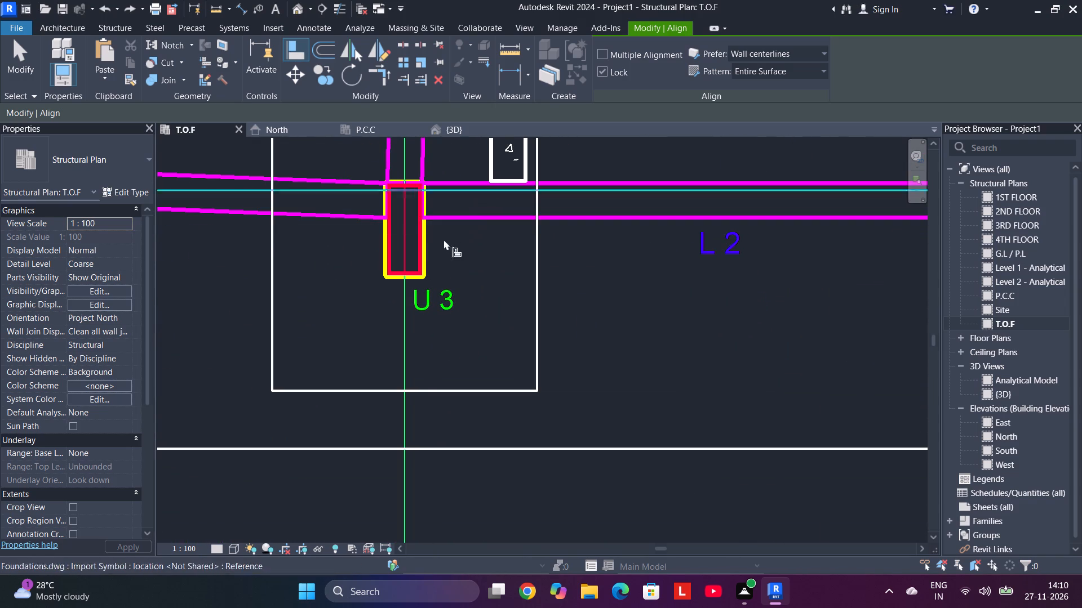
left_click(414, 275)
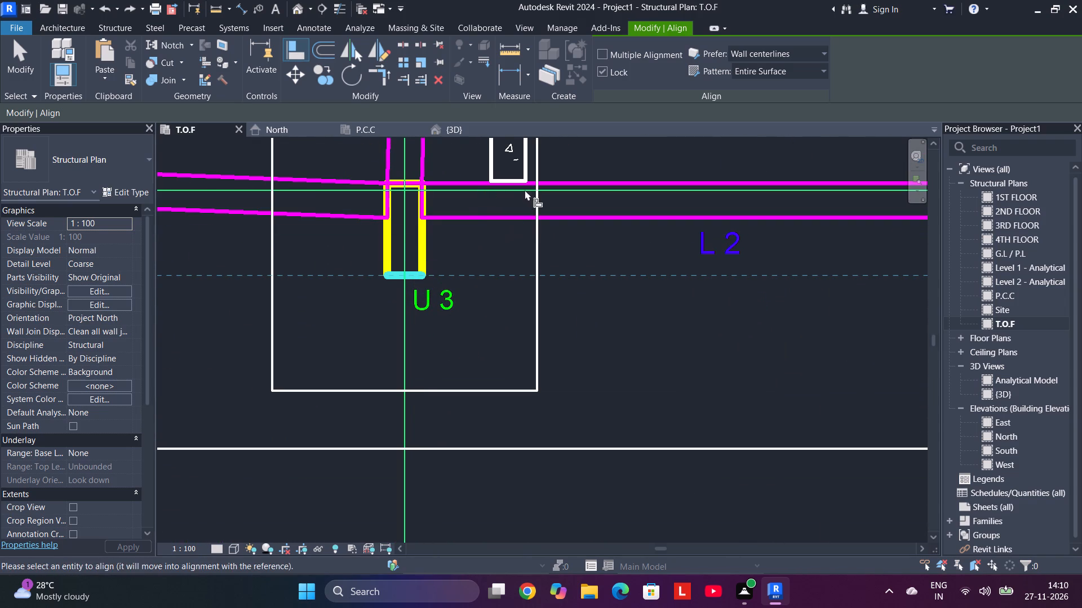
left_click(515, 181)
left_click(423, 247)
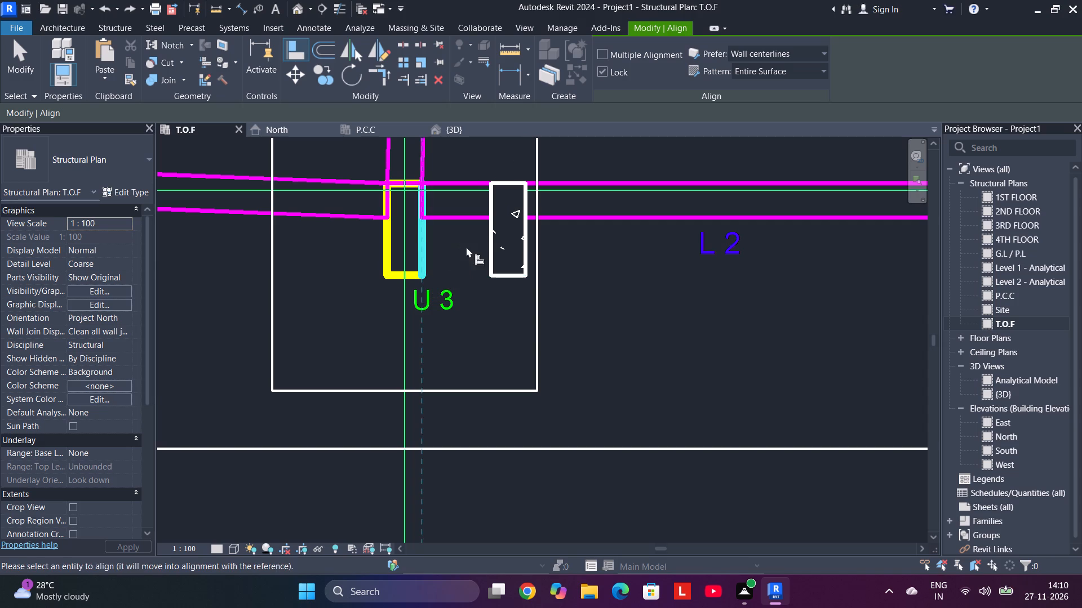
left_click(524, 237)
Delete the surplus horizontal and diagonal C3 columns beside the aligned column in the 2300 by 2900 R3 footing.
middle_click_drag(461, 276, 466, 395)
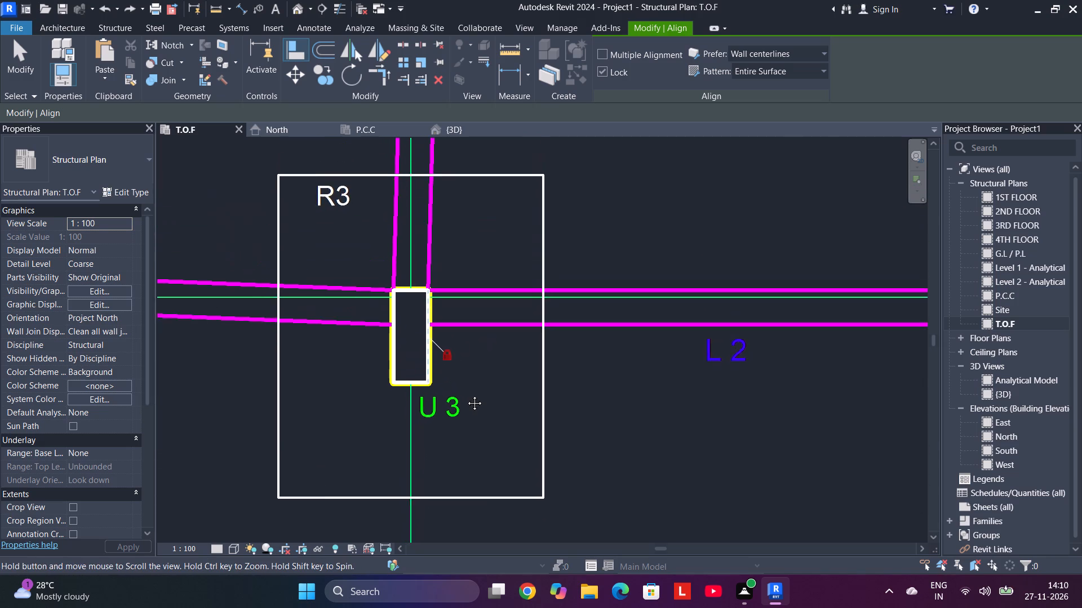
middle_click_drag(466, 395, 465, 394)
scroll(465, 393, "down", 9)
middle_click_drag(623, 387, 488, 354)
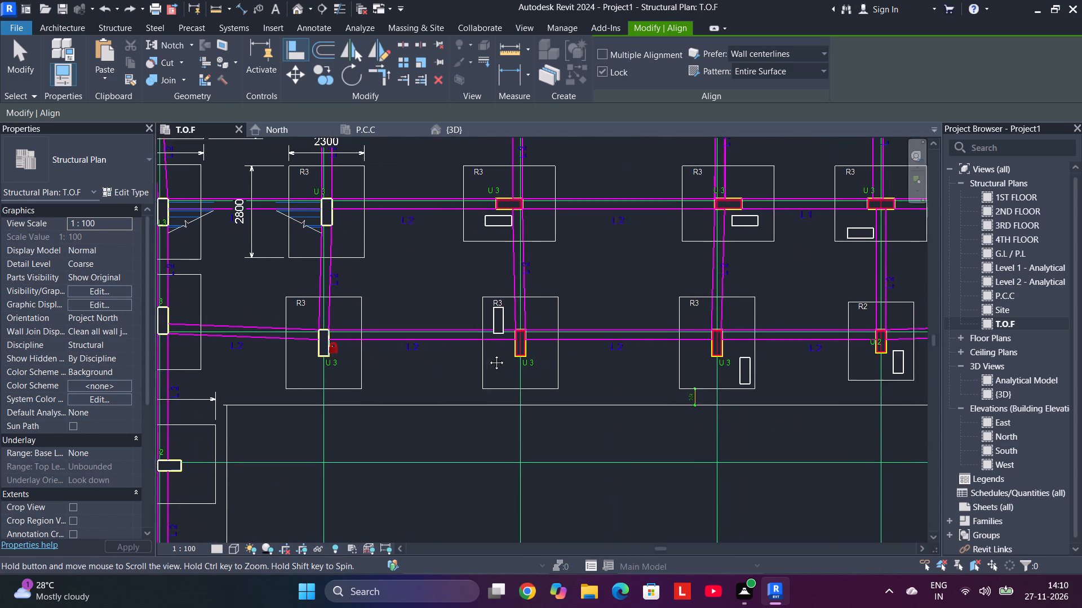
middle_click_drag(488, 354, 366, 321)
middle_click_drag(371, 310, 390, 331)
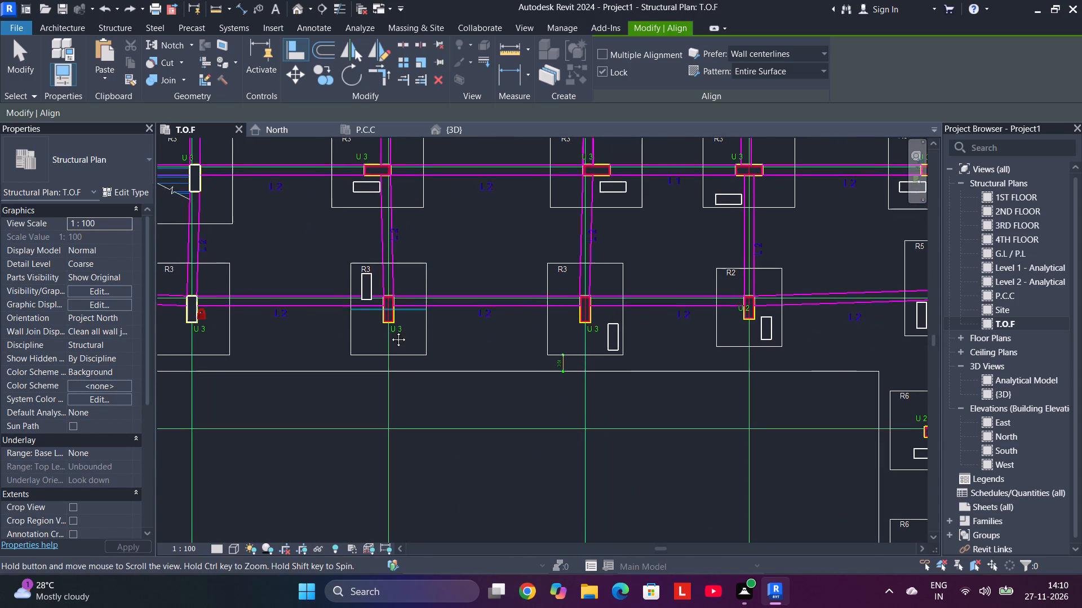
middle_click_drag(390, 331, 533, 456)
middle_click(533, 458)
middle_click_drag(418, 271, 419, 296)
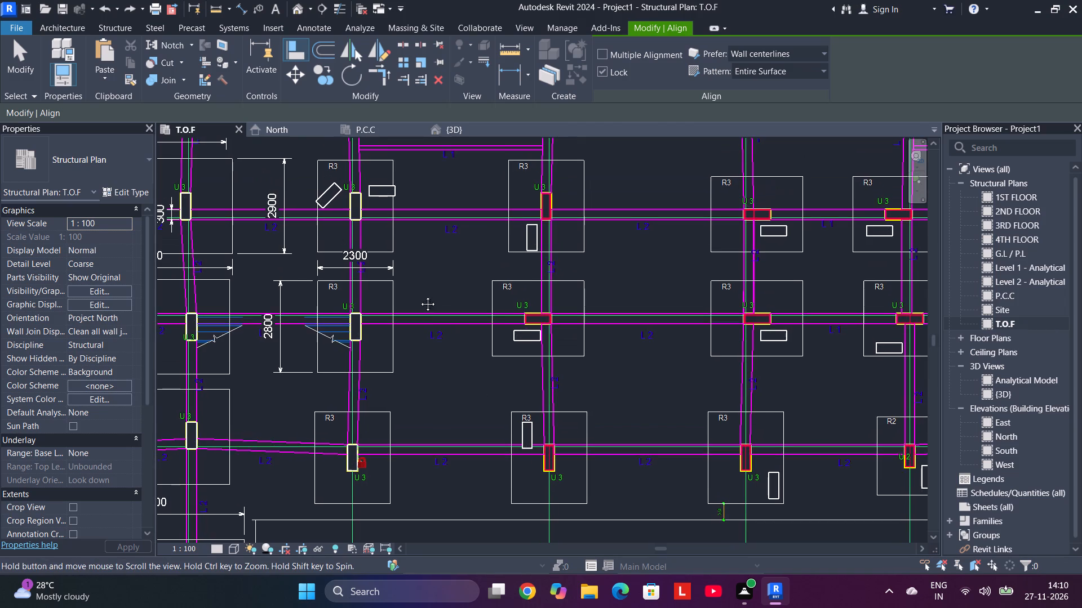
middle_click_drag(419, 296, 432, 336)
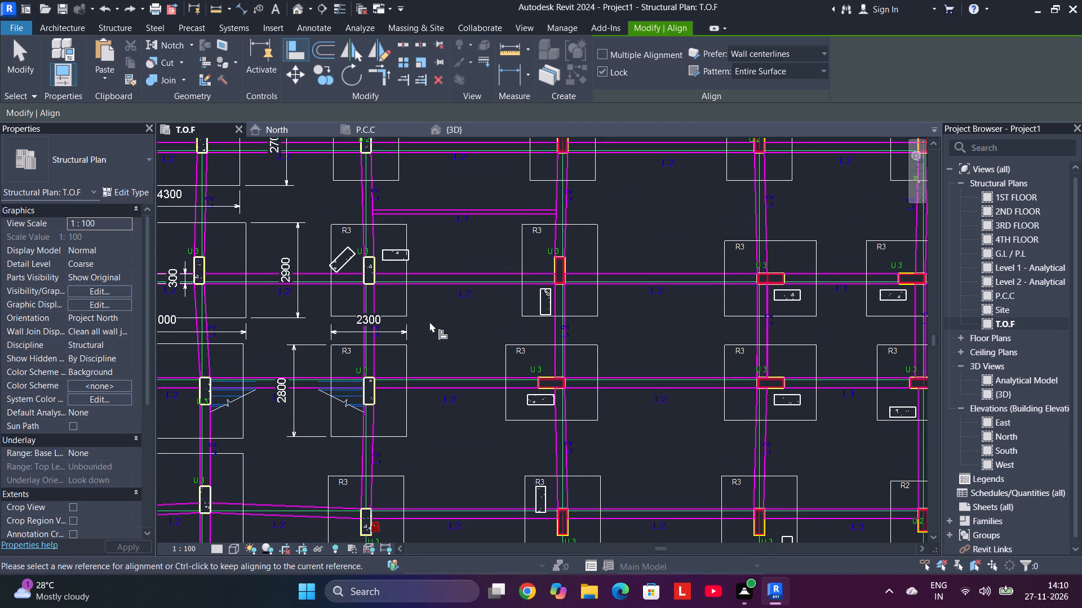
key("Escape")
left_click(405, 255)
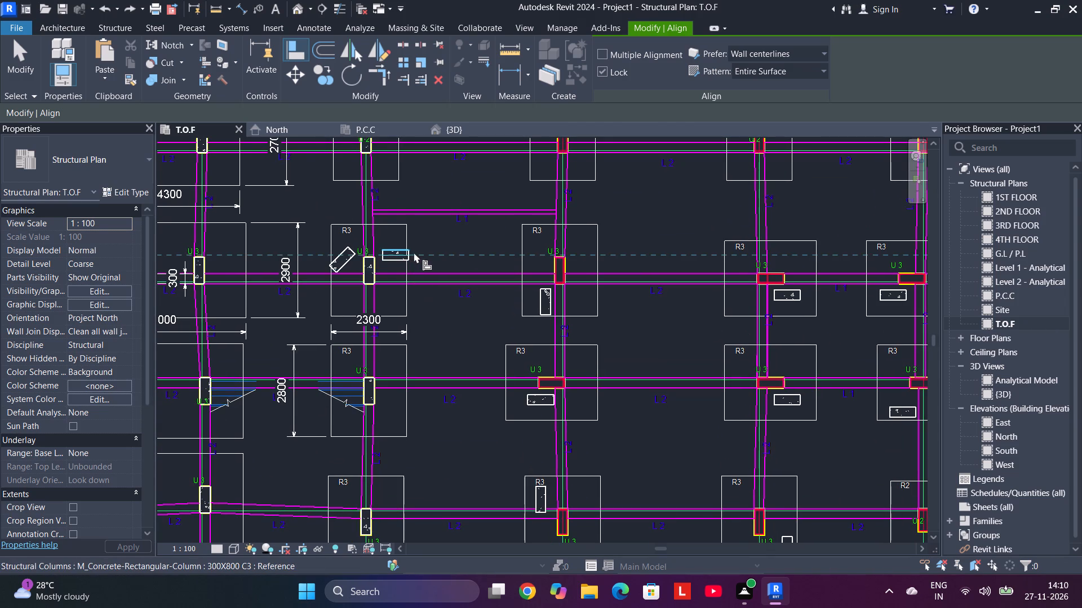
scroll(414, 252, "up", 4)
left_click(429, 223)
right_click(454, 230)
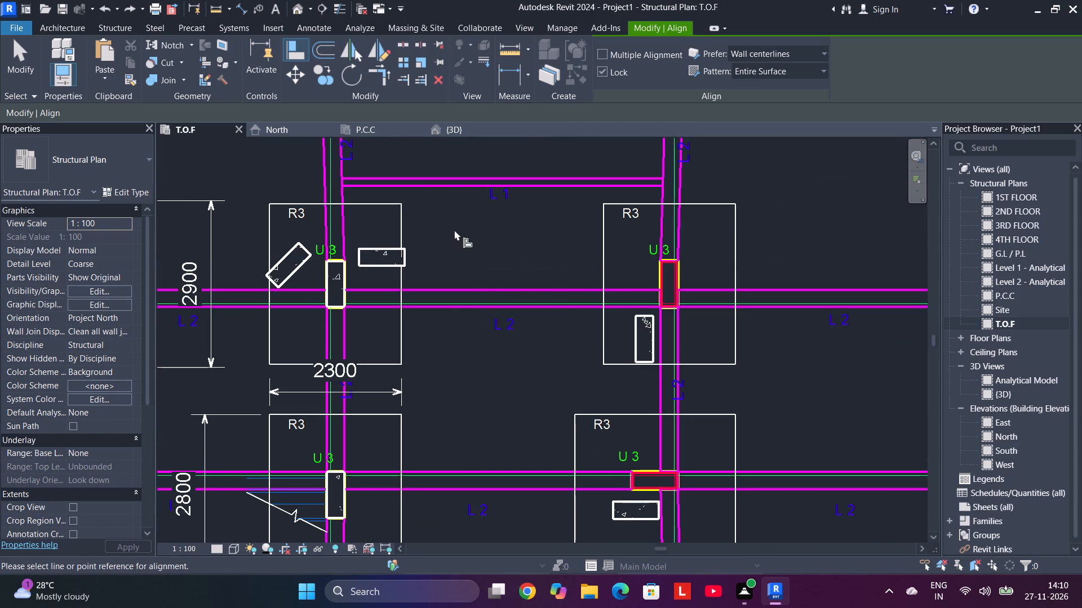
left_click(481, 239)
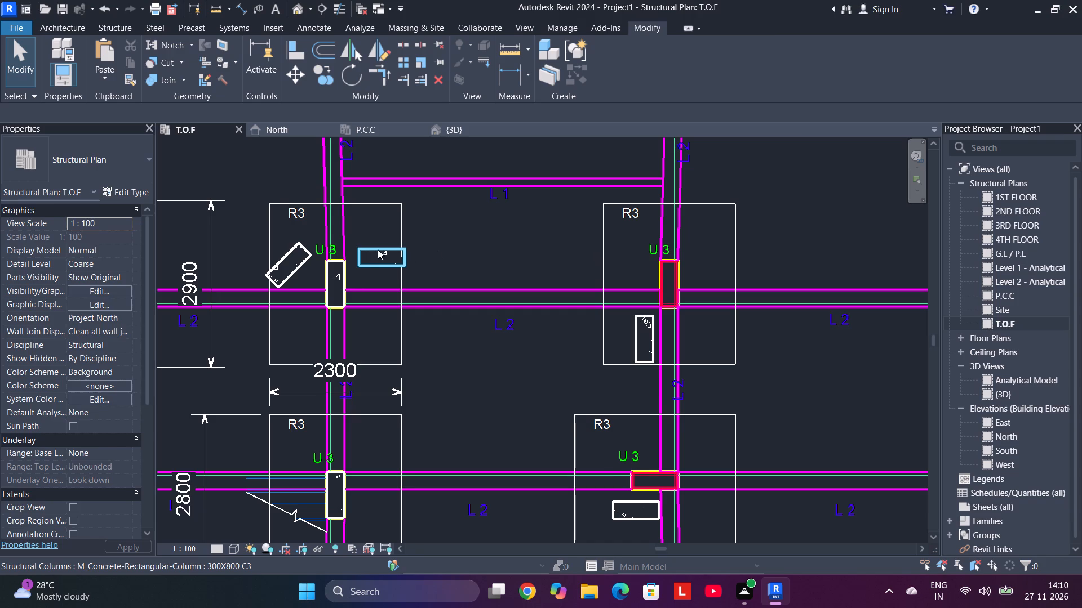
left_click(378, 249)
right_click(378, 249)
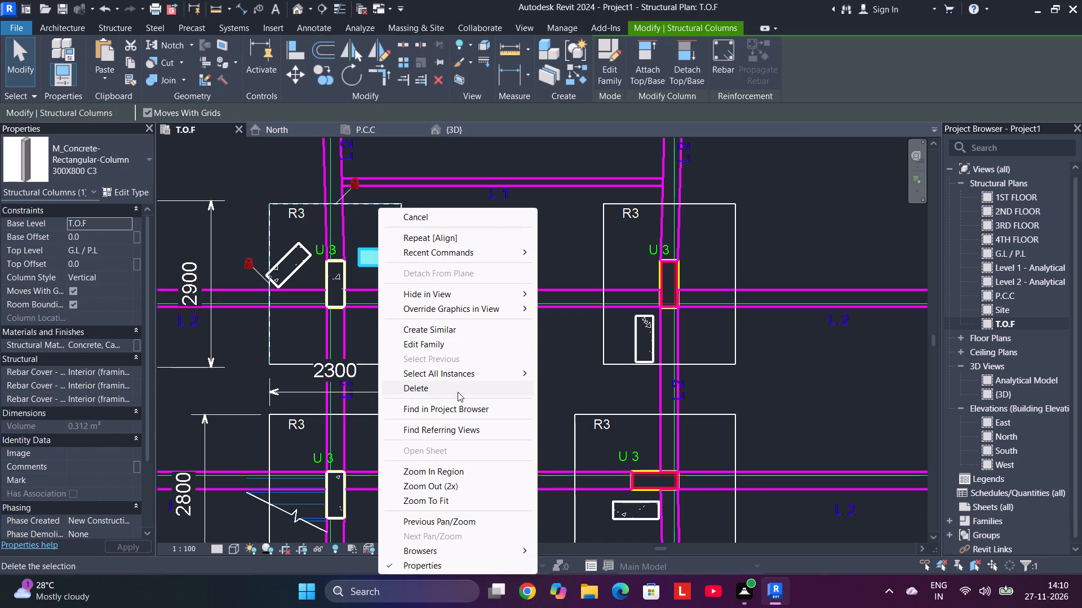
left_click(458, 391)
left_click(301, 265)
right_click(301, 265)
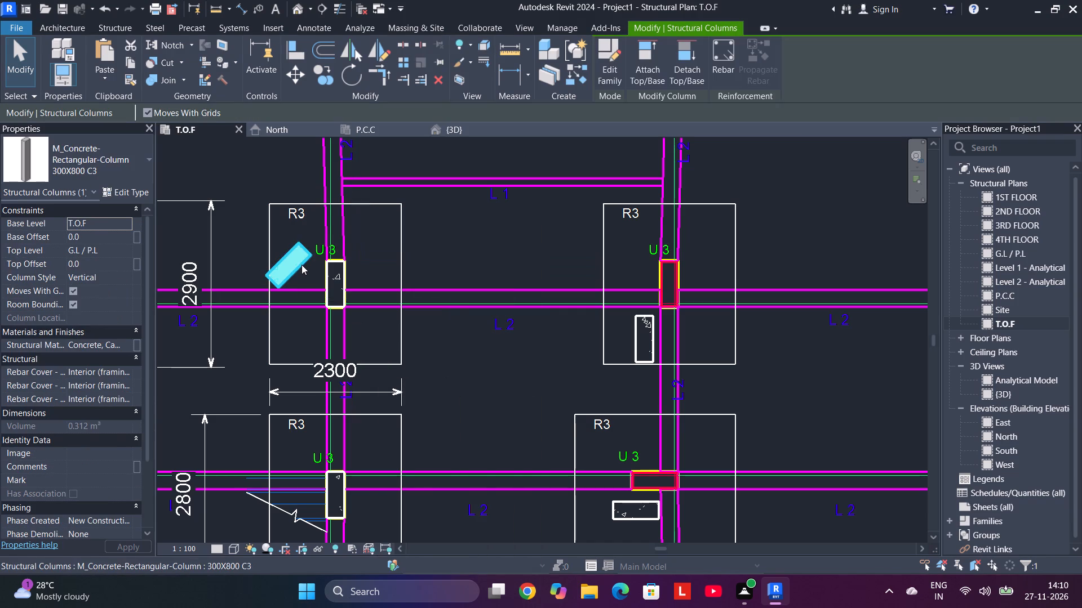
left_click(386, 388)
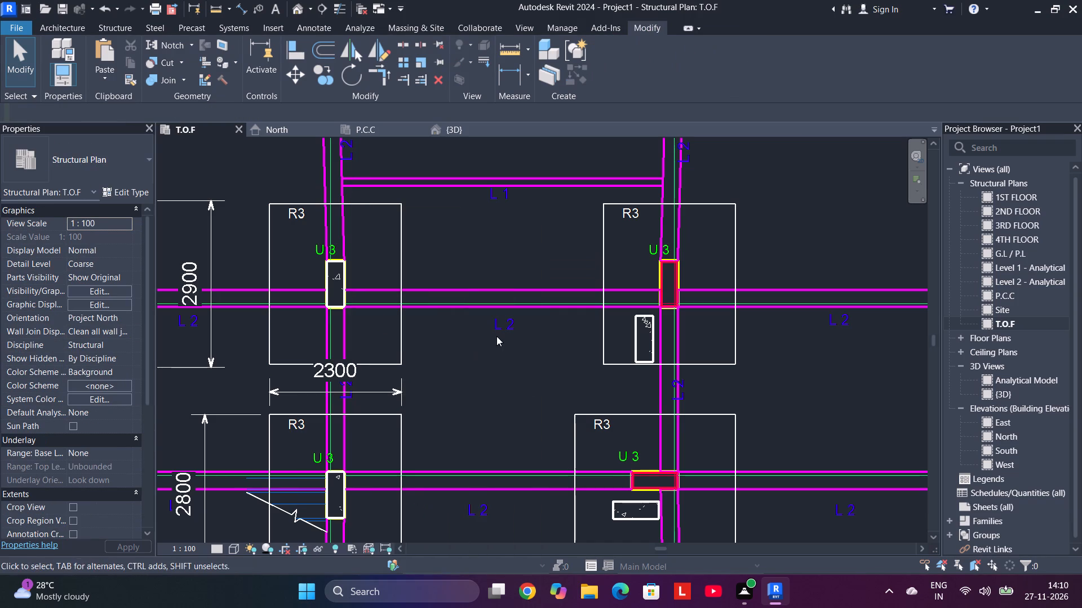
Align the C2 column in the R2 footing right of the already aligned one to its U 2 outline's left and bottom edges.
middle_click_drag(498, 336, 437, 462)
scroll(437, 411, "down", 1)
scroll(487, 293, "down", 1)
middle_click_drag(487, 293, 443, 412)
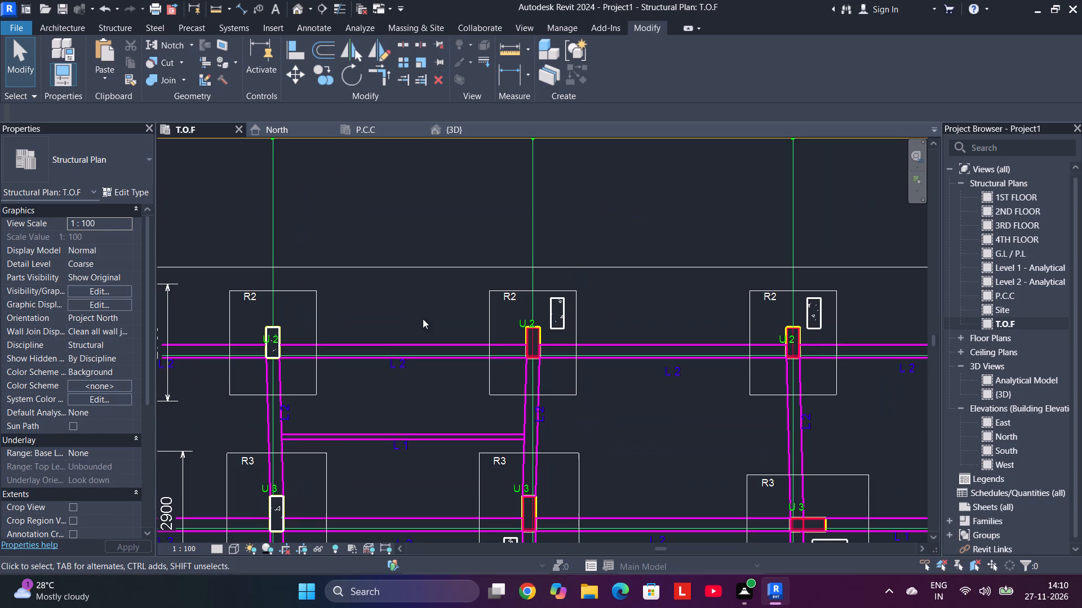
left_click(296, 50)
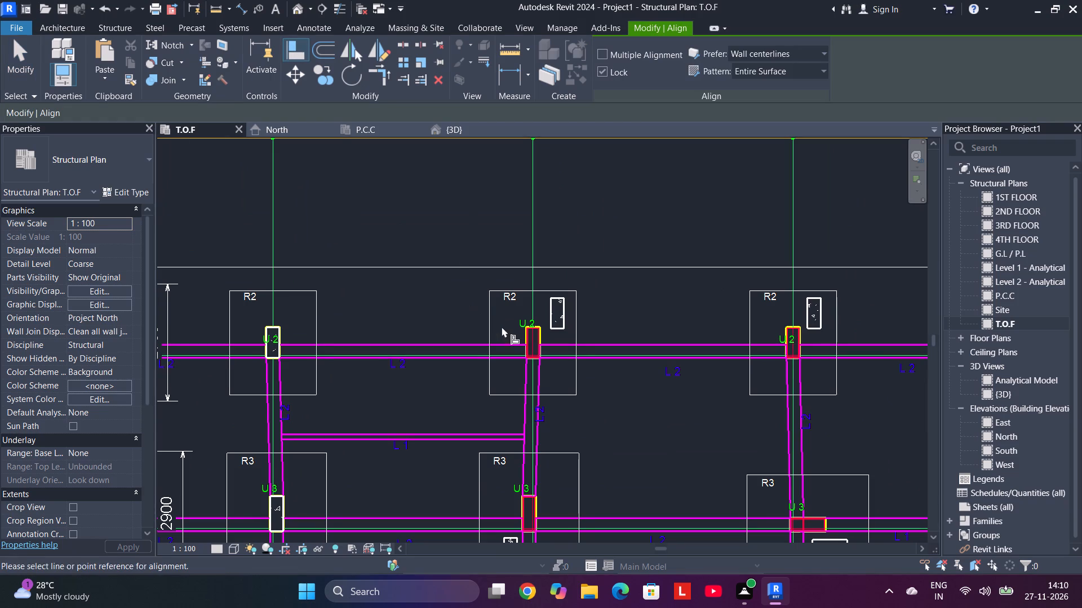
scroll(519, 341, "up", 4)
left_click(530, 323)
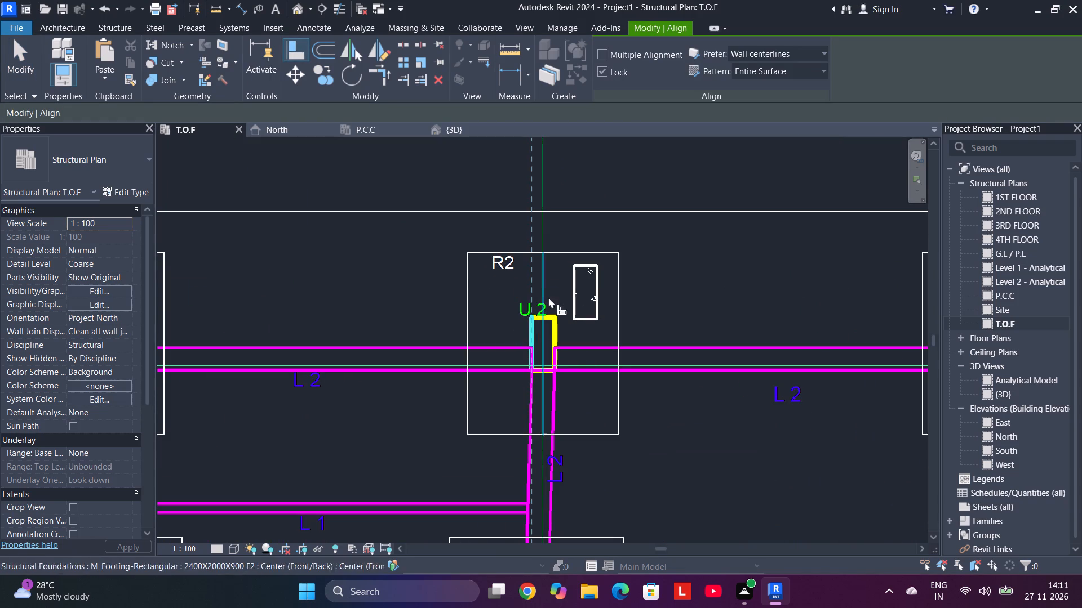
left_click(575, 278)
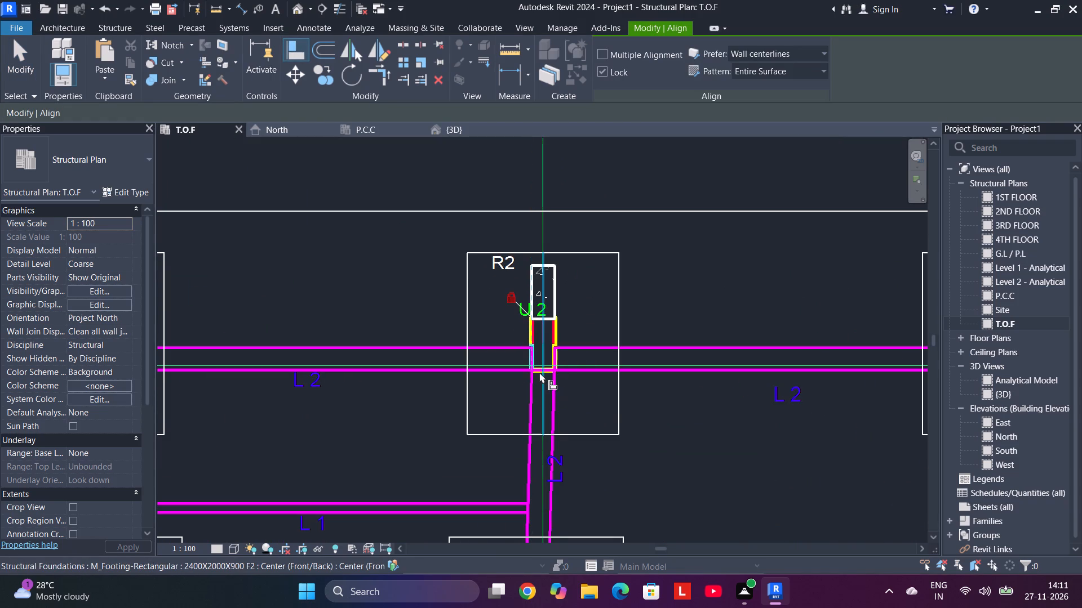
scroll(549, 370, "up", 5)
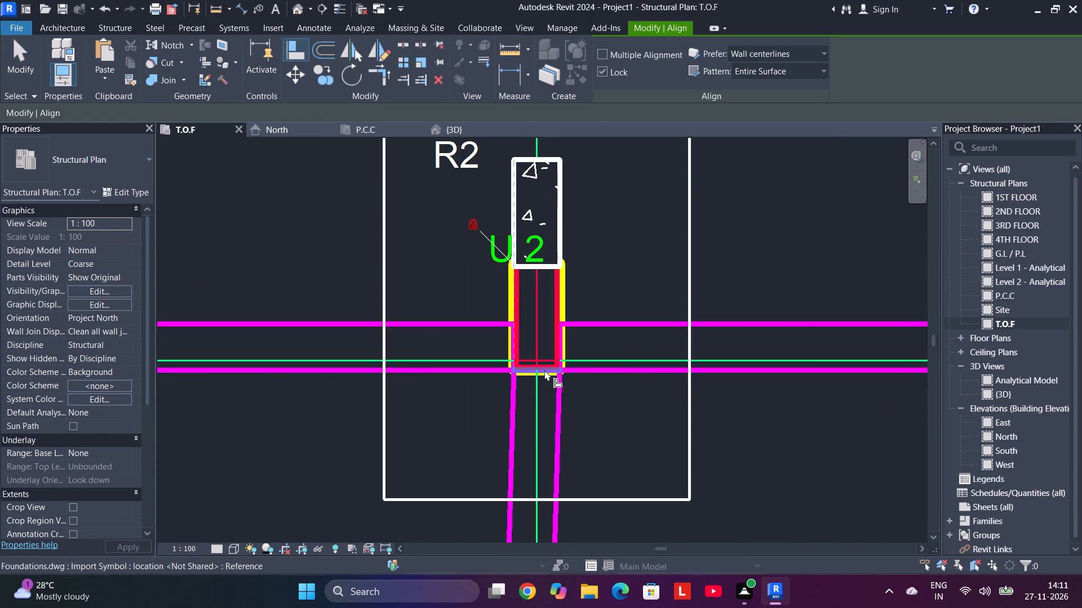
left_click(544, 370)
left_click(530, 261)
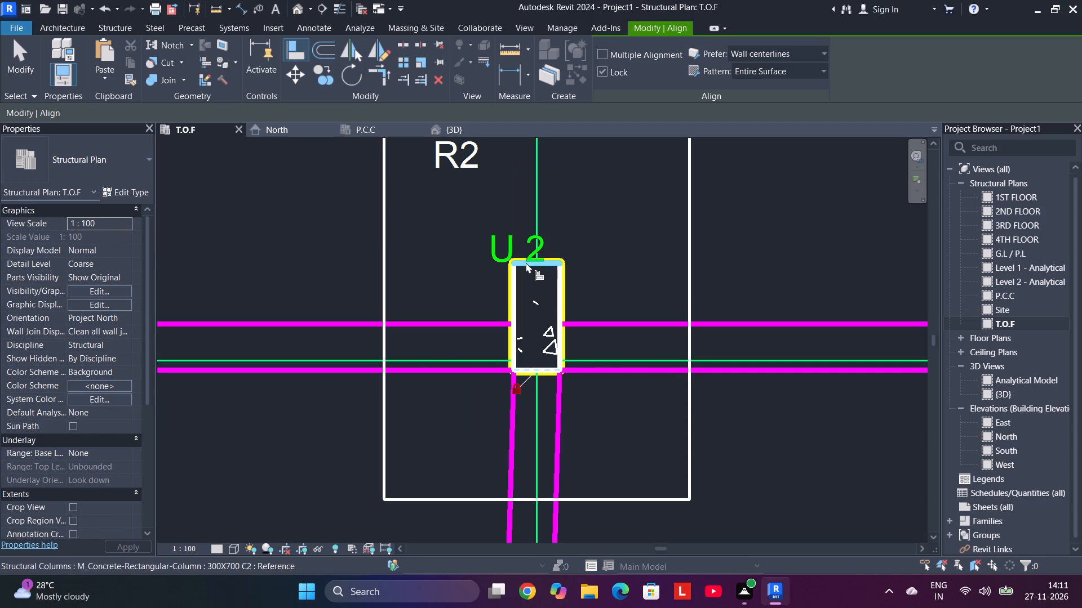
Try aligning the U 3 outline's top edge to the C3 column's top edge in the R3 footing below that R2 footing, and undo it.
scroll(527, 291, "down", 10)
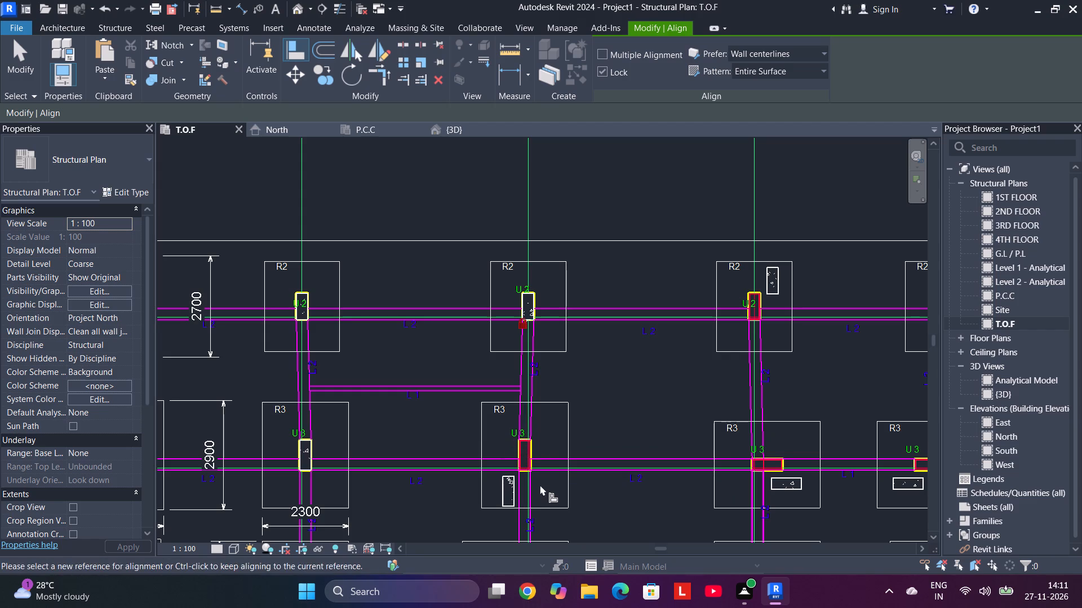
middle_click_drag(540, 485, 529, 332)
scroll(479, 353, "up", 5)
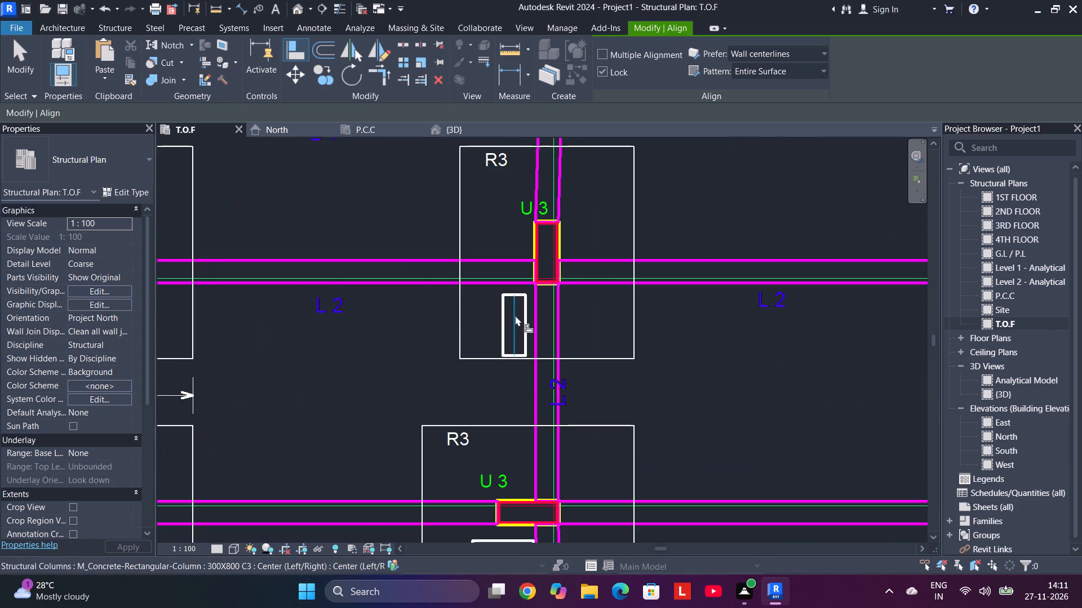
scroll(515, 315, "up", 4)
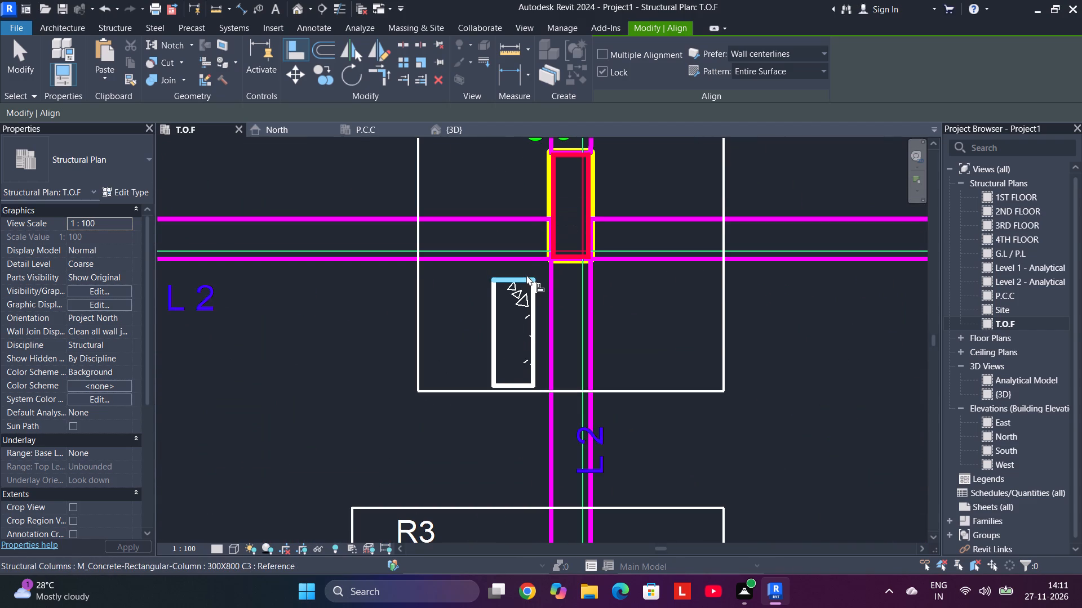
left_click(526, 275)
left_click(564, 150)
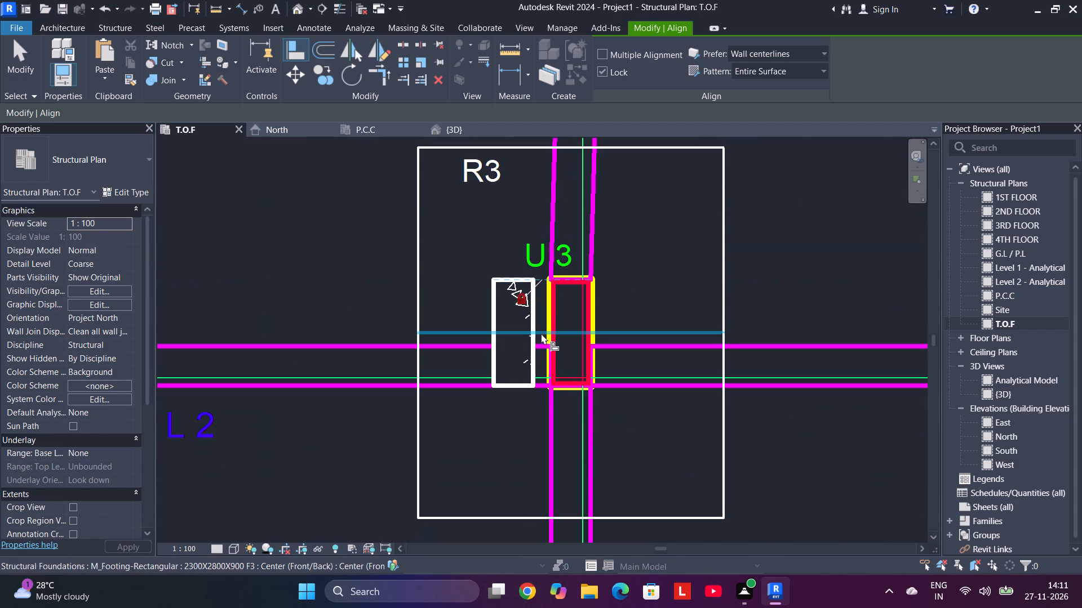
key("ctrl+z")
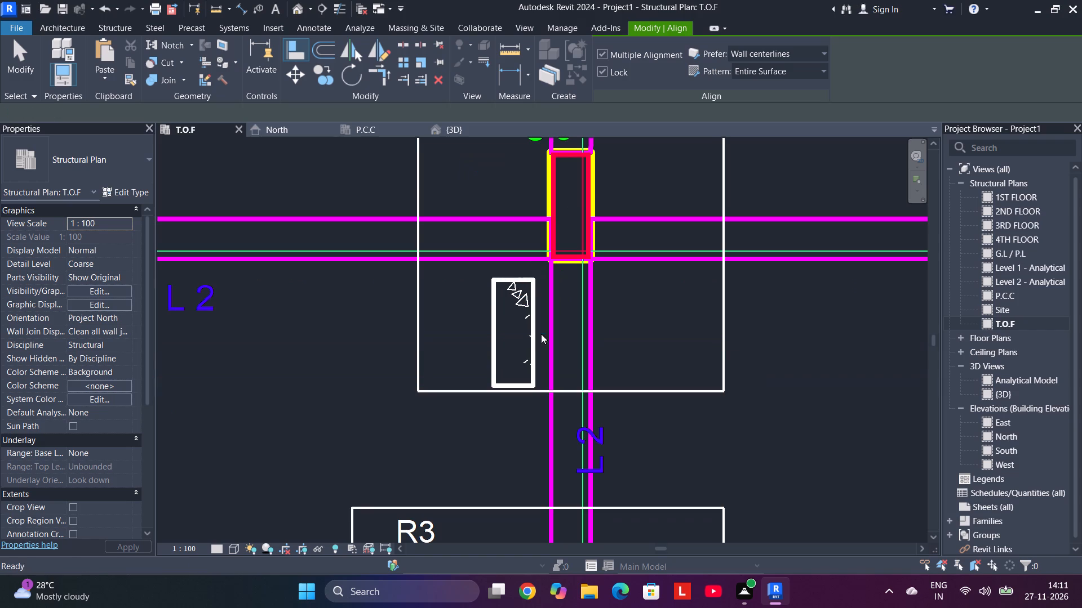
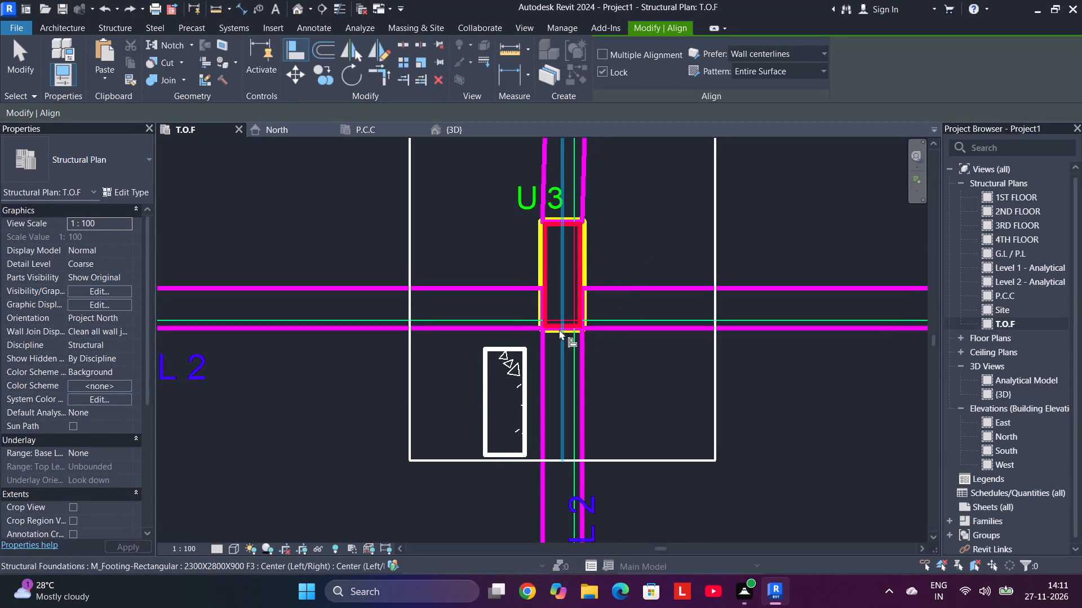
Align the bottom and right edges of the 300X800 C3 column with the adjacent imported U 3 outline.
left_click(555, 329)
left_click(498, 450)
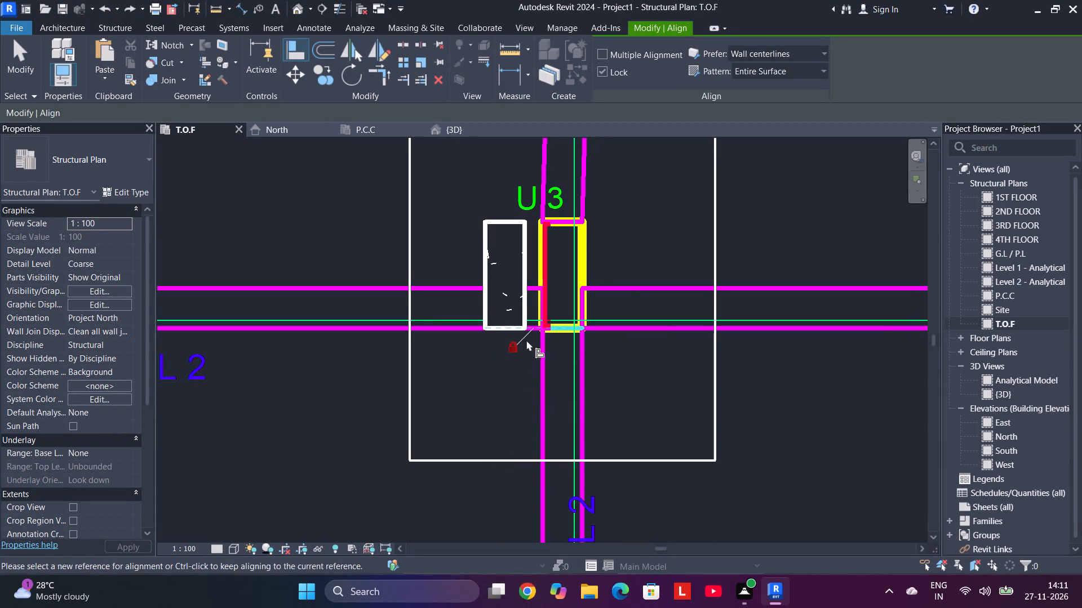
left_click(582, 244)
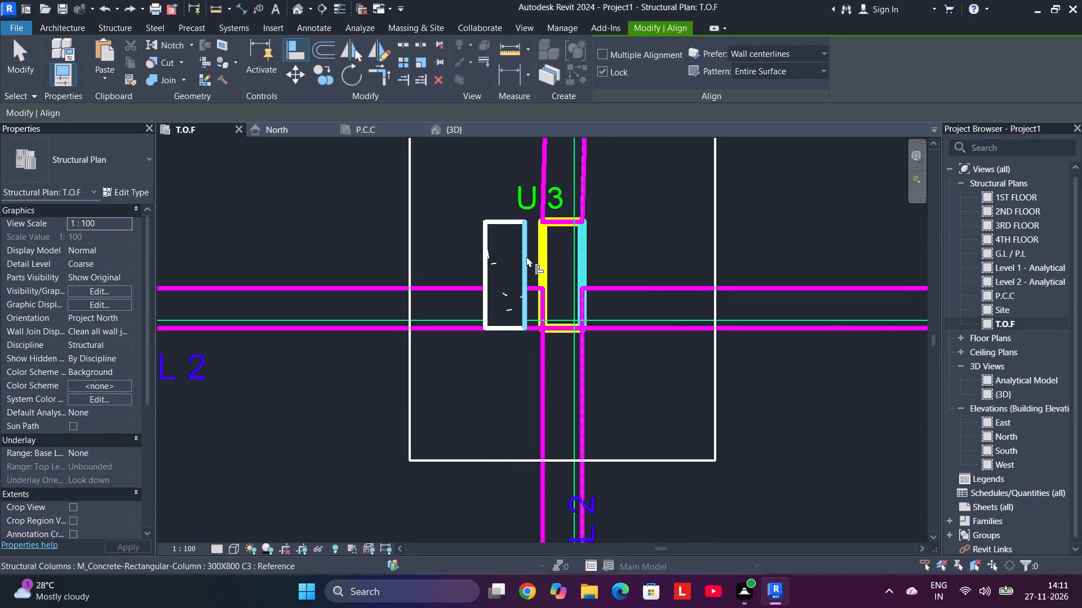
left_click(526, 256)
Align the horizontal C3 column's top and right edges with the U 3 outline in the R3 footing of the row below.
scroll(627, 308, "down", 8)
middle_click_drag(638, 366, 602, 175)
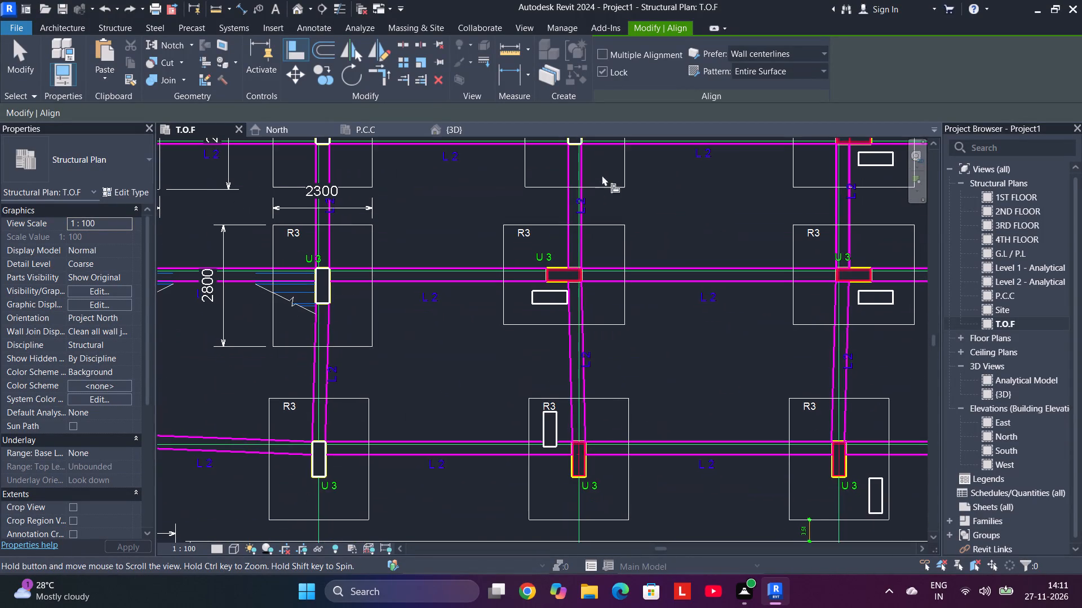
middle_click_drag(602, 175, 602, 174)
scroll(549, 317, "up", 4)
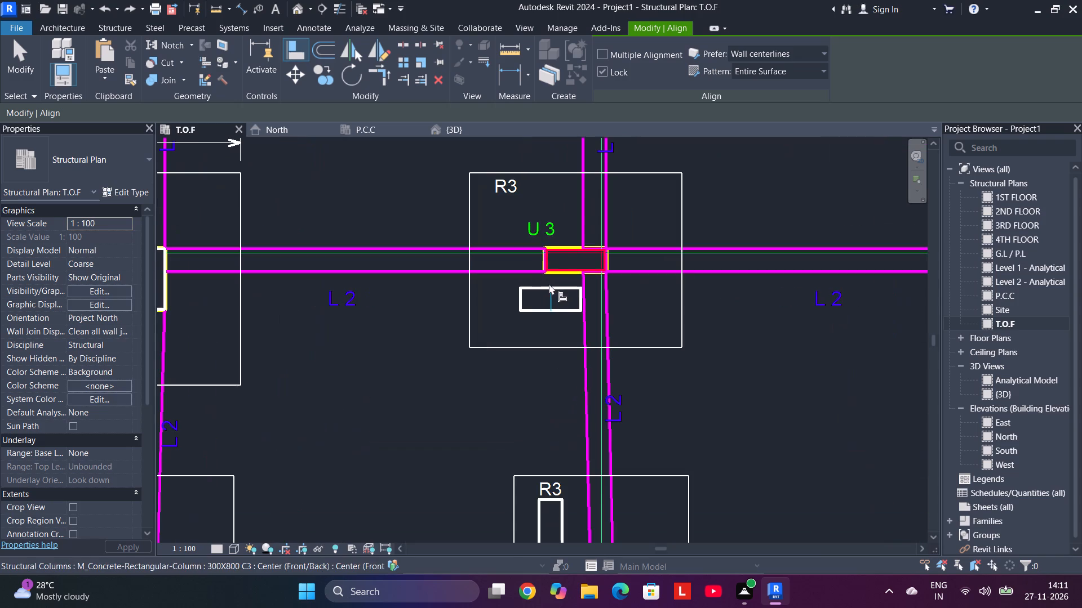
left_click(563, 245)
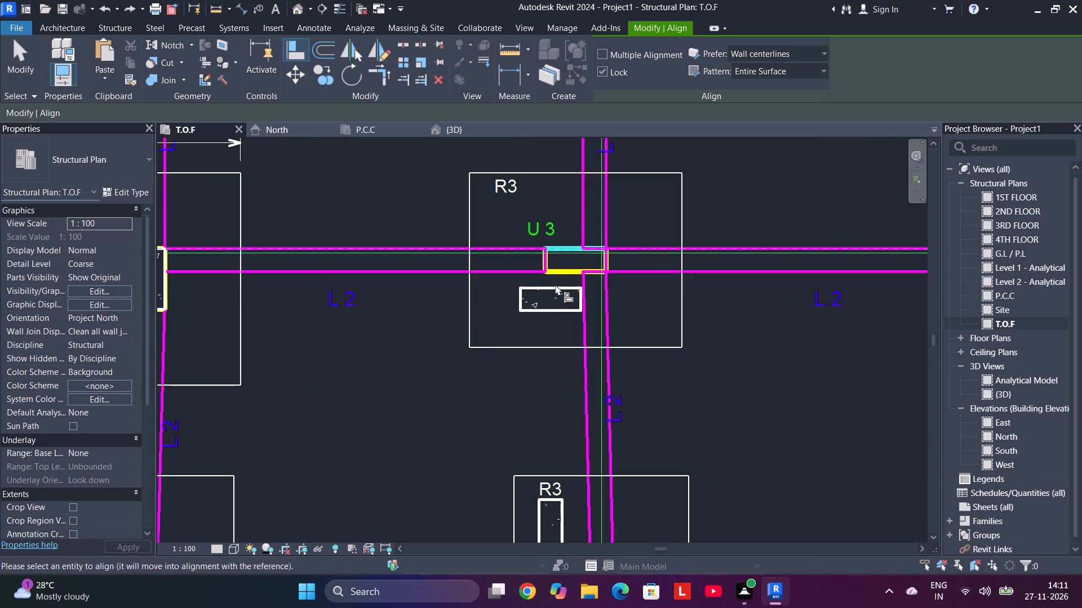
left_click(553, 287)
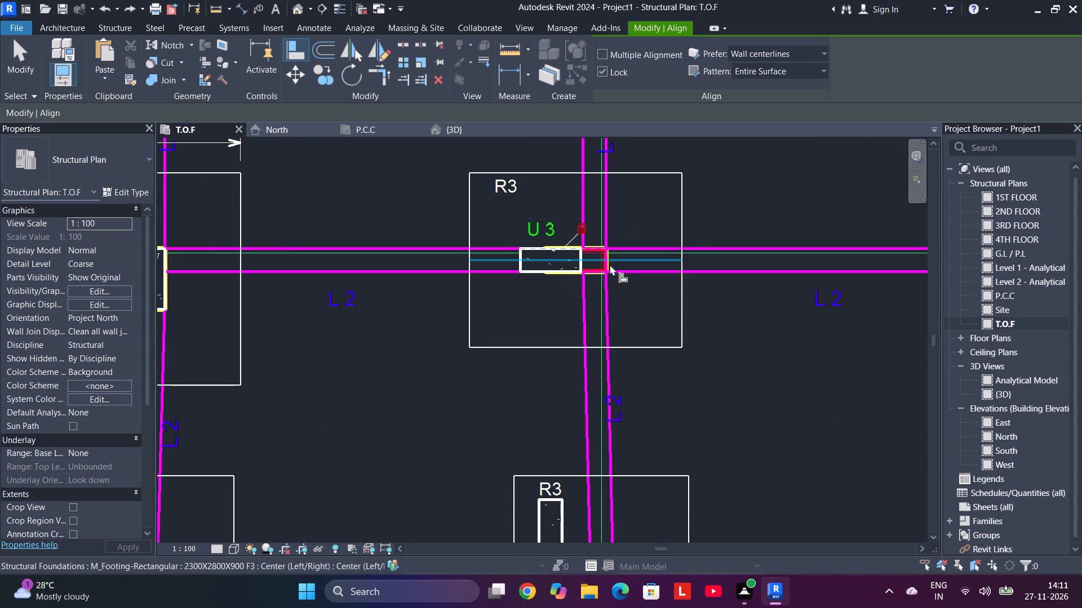
scroll(605, 249, "up", 3)
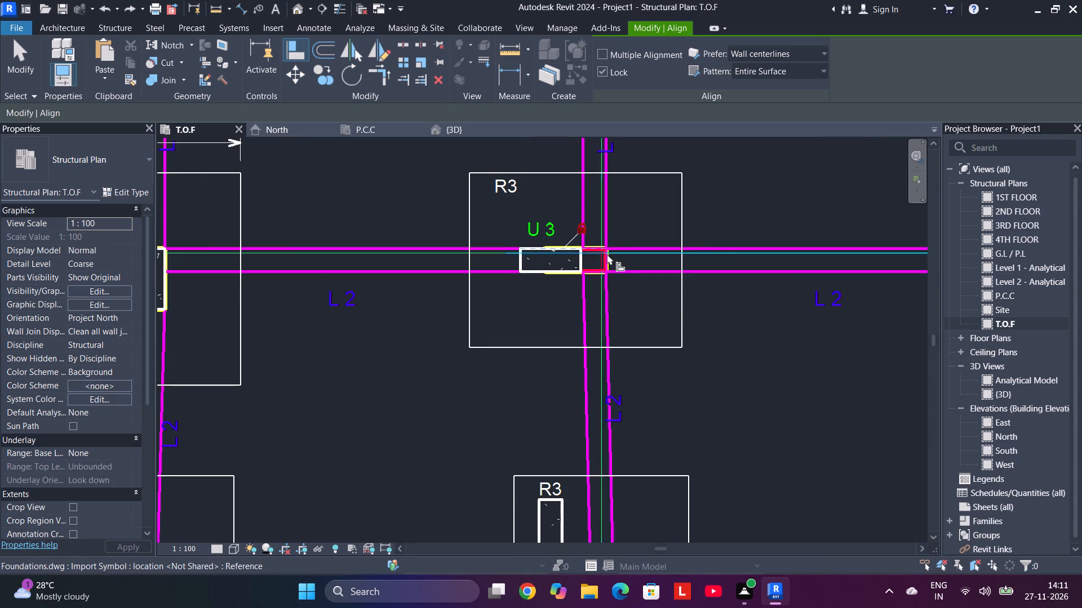
scroll(607, 254, "up", 3)
left_click(607, 276)
left_click(625, 343)
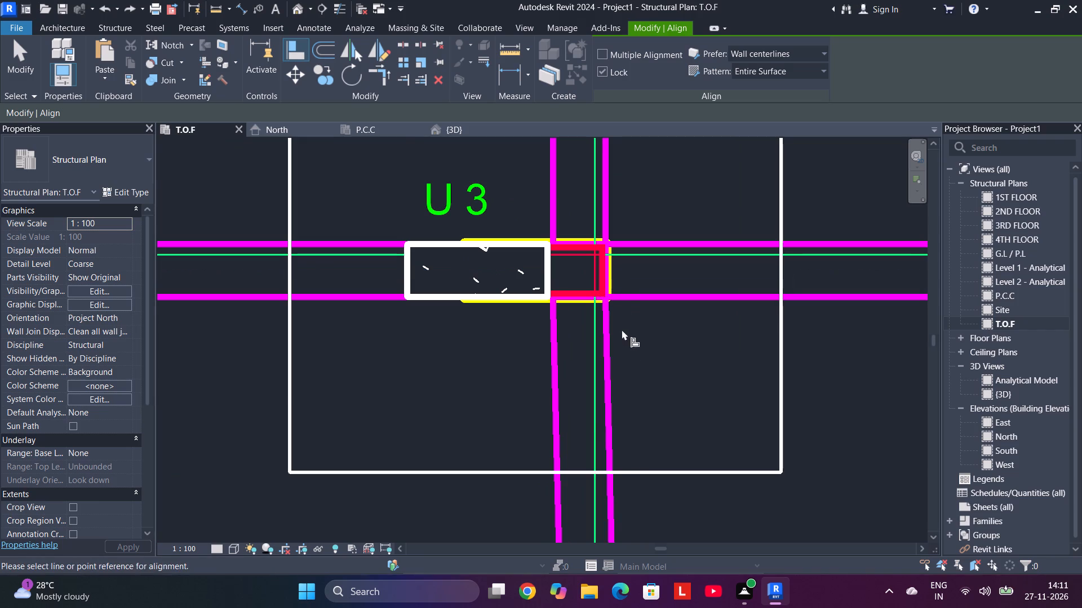
left_click(610, 287)
left_click(549, 272)
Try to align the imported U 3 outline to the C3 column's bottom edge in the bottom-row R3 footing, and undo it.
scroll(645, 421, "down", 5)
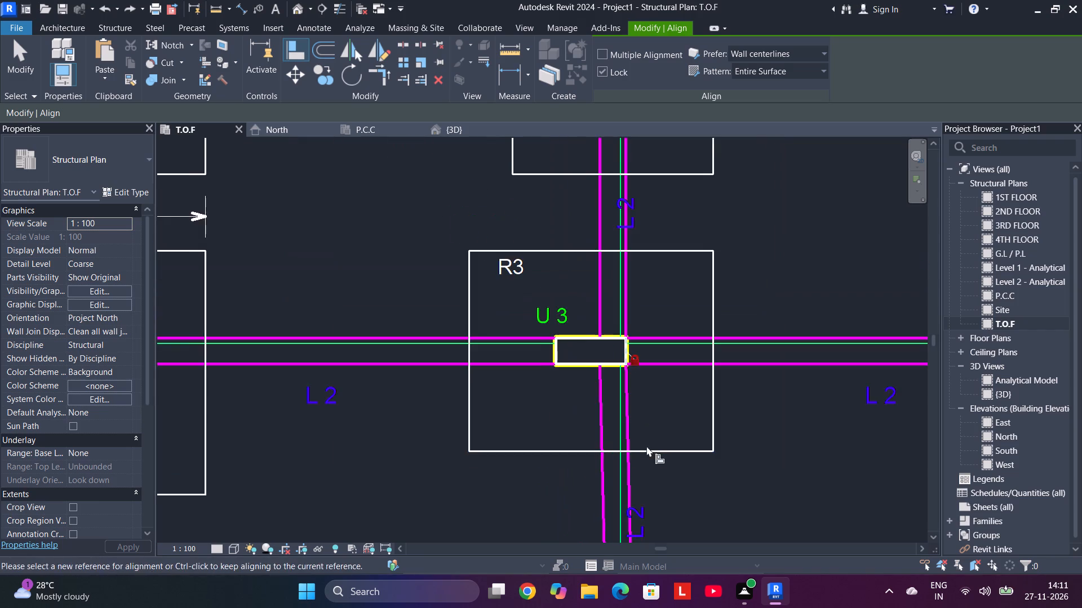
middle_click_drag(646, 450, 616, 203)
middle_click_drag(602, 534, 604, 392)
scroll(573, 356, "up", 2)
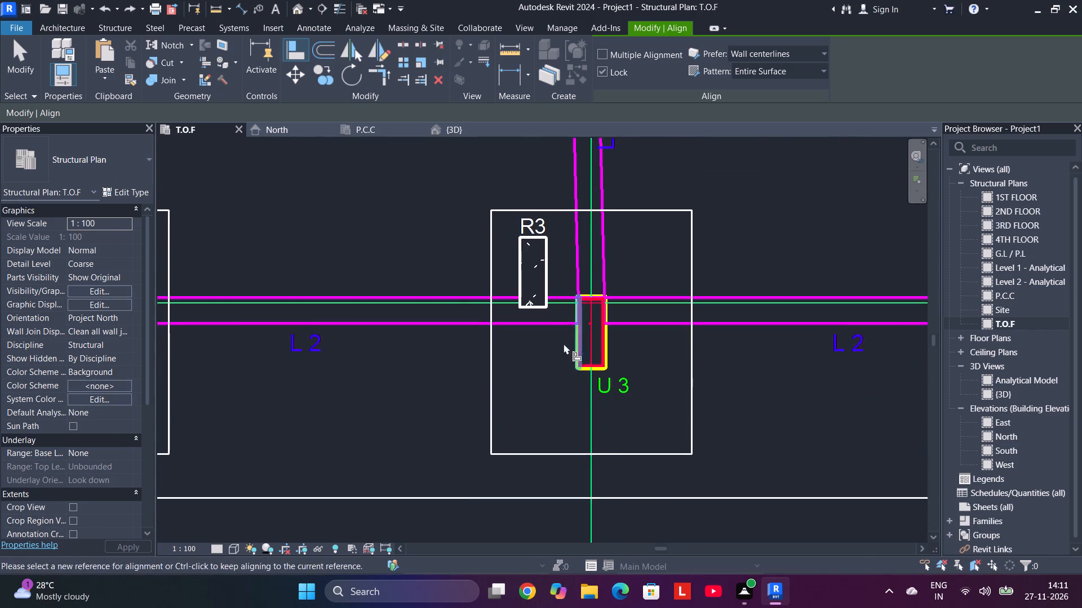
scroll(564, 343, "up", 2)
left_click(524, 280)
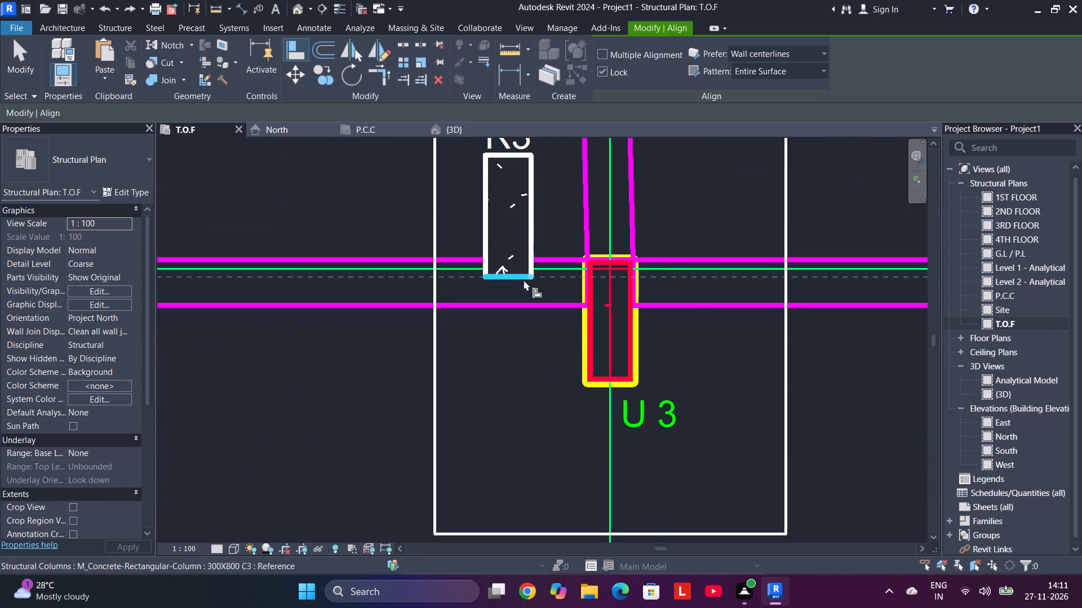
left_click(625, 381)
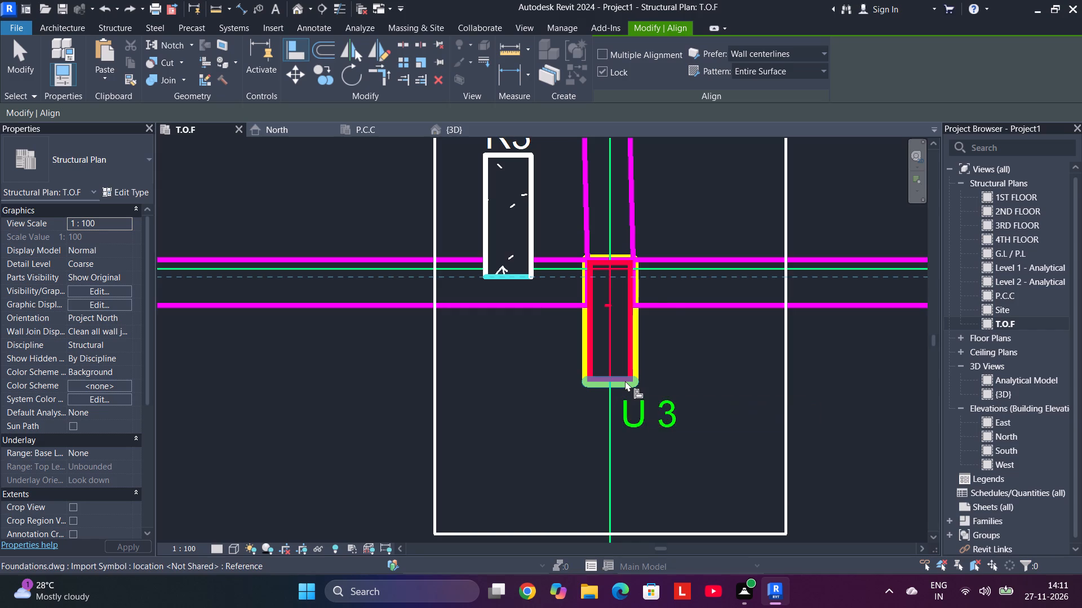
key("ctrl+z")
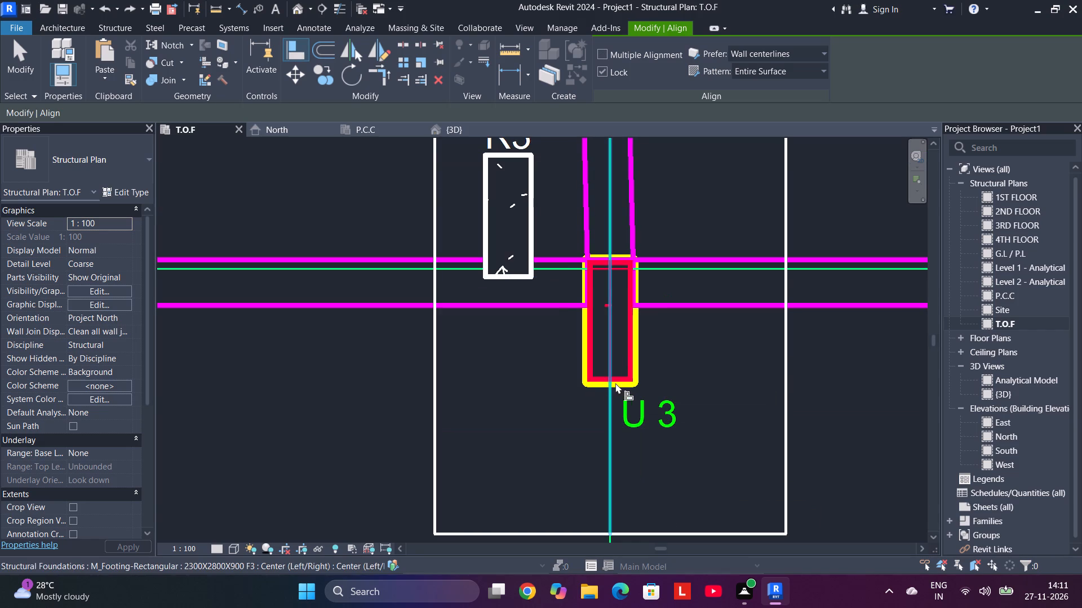
Align the bottom and left edges of the C3 column with the U 3 outline in this bottom-row R3 footing.
left_click(622, 381)
left_click(505, 273)
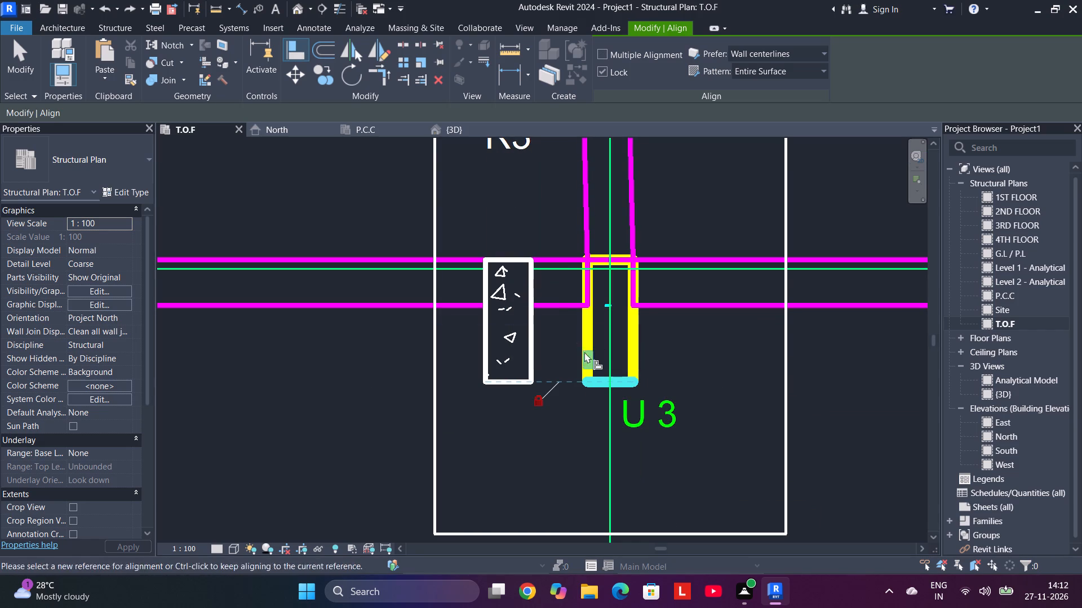
left_click(592, 355)
left_click(490, 330)
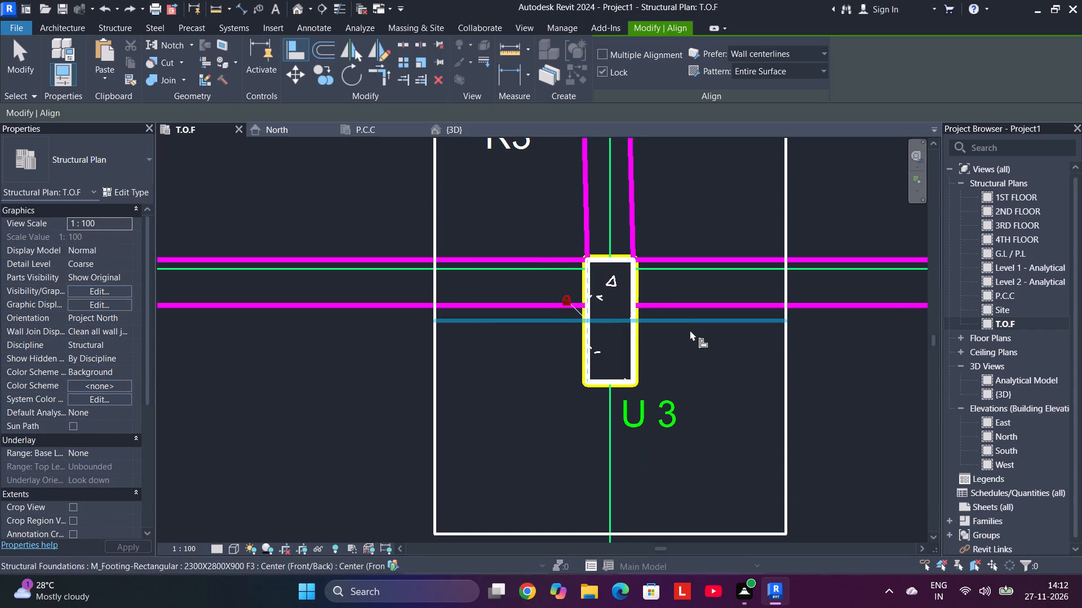
Align the bottom and right edges of the C3 column with the U 3 outline in the next R3 footing along the bottom row.
scroll(691, 336, "down", 8)
middle_click_drag(691, 343, 266, 419)
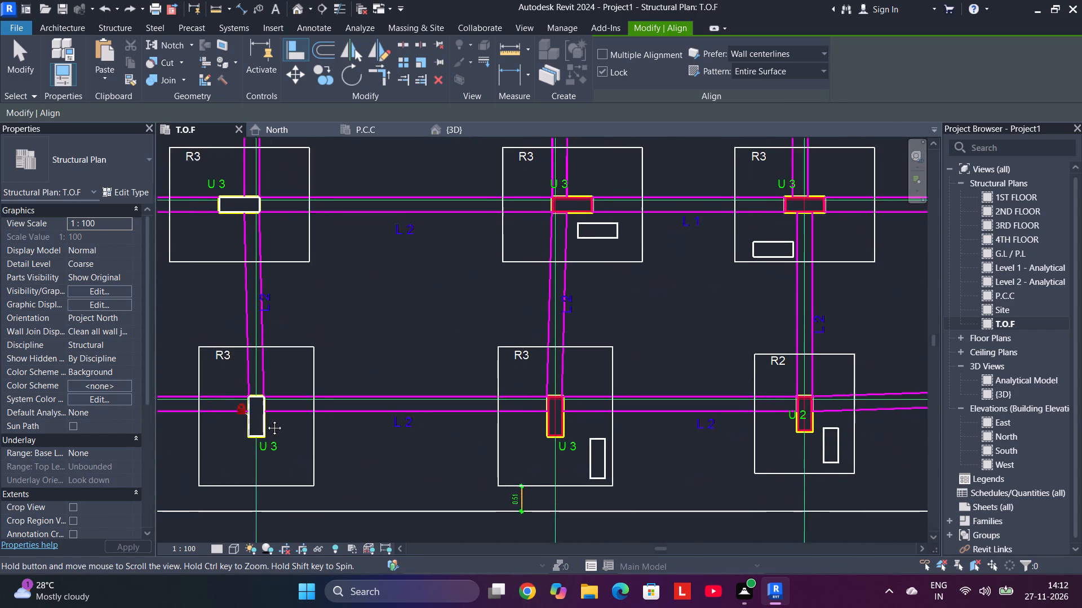
middle_click_drag(266, 419, 247, 415)
scroll(551, 458, "up", 6)
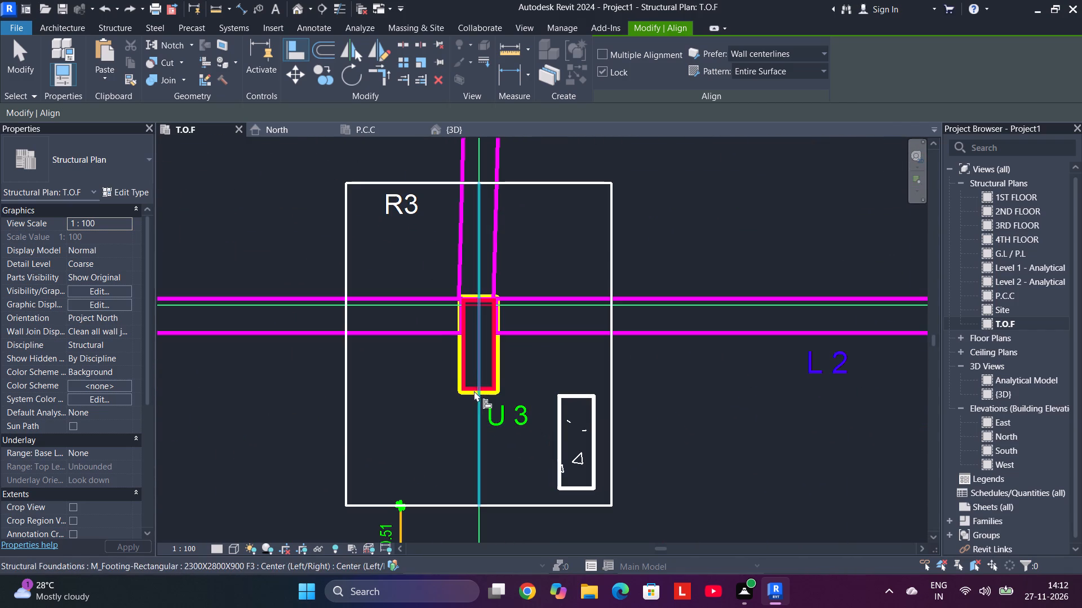
left_click(469, 392)
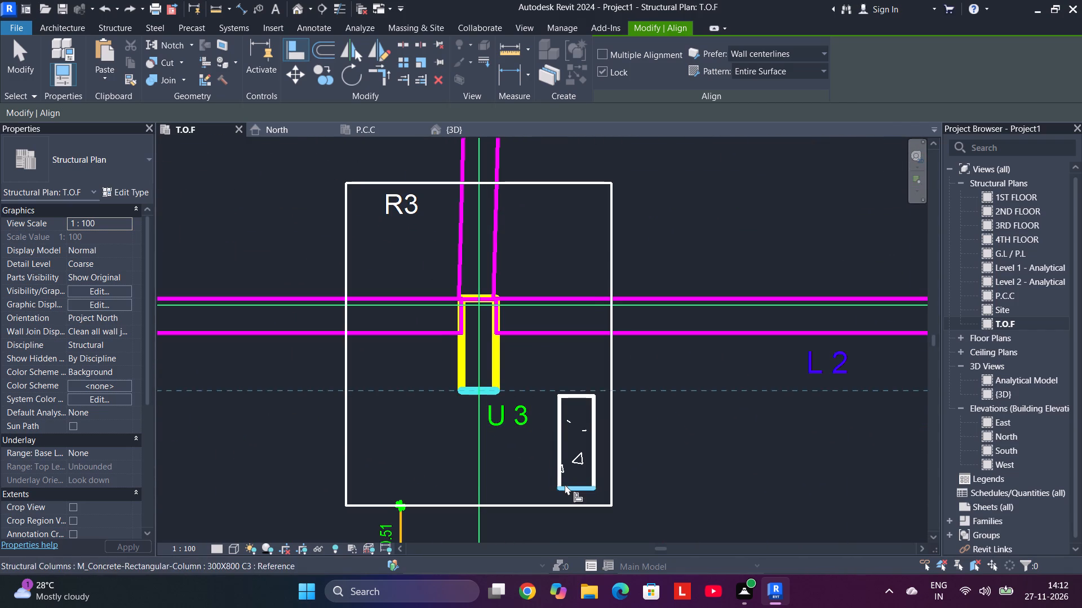
left_click(565, 484)
left_click(500, 363)
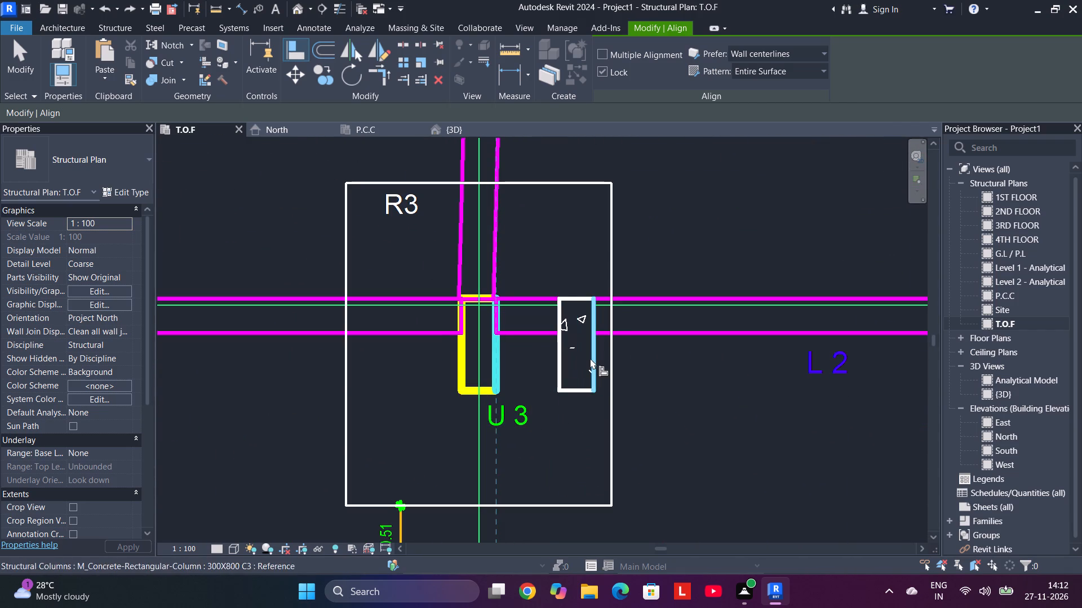
left_click(591, 358)
Align the horizontal C3 column's top and left edges with the U 3 outline in the R3 footing directly above, beside beam L 1.
middle_click_drag(535, 324, 562, 607)
middle_click_drag(606, 212, 610, 390)
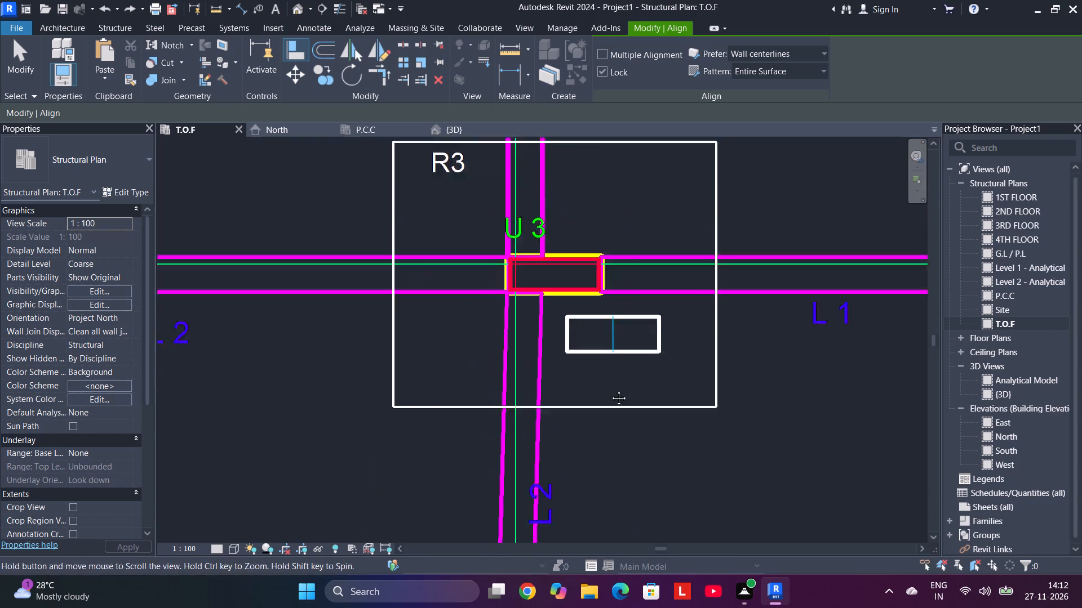
middle_click_drag(610, 390, 609, 413)
left_click(561, 319)
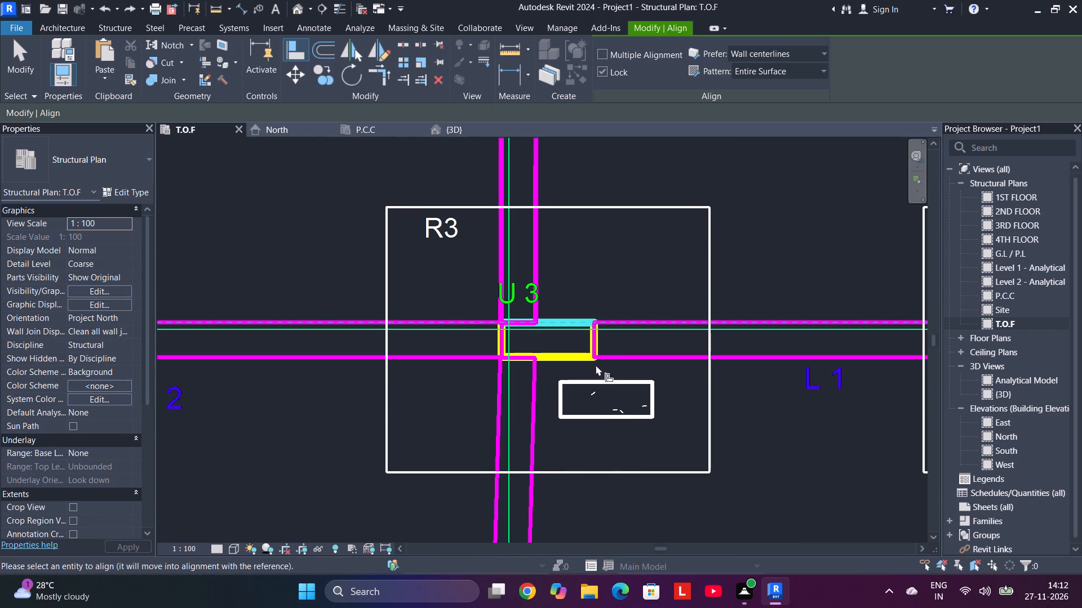
left_click(612, 382)
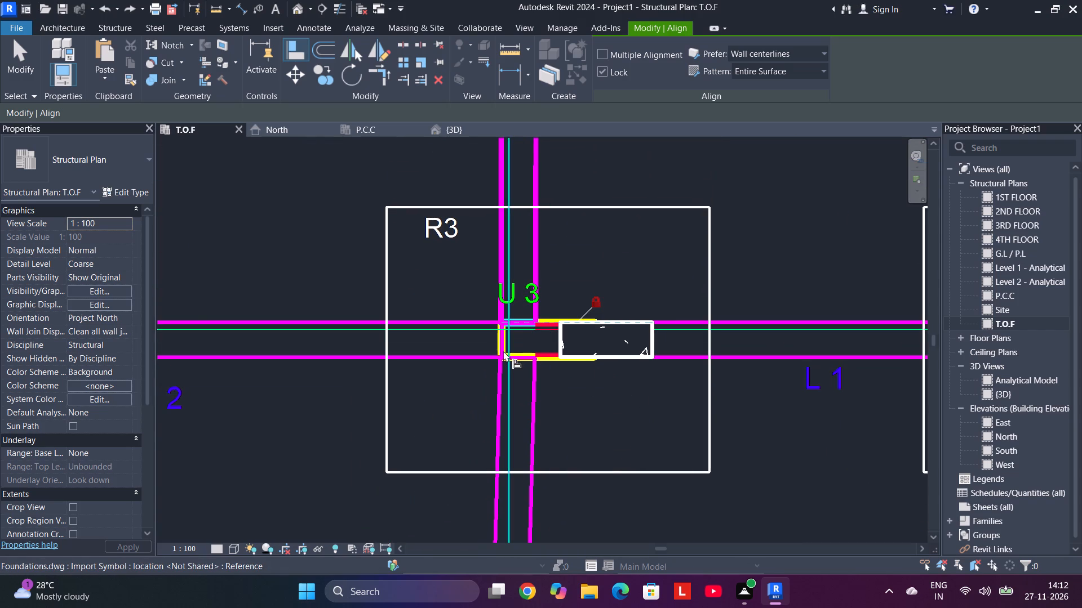
left_click(501, 350)
left_click(557, 341)
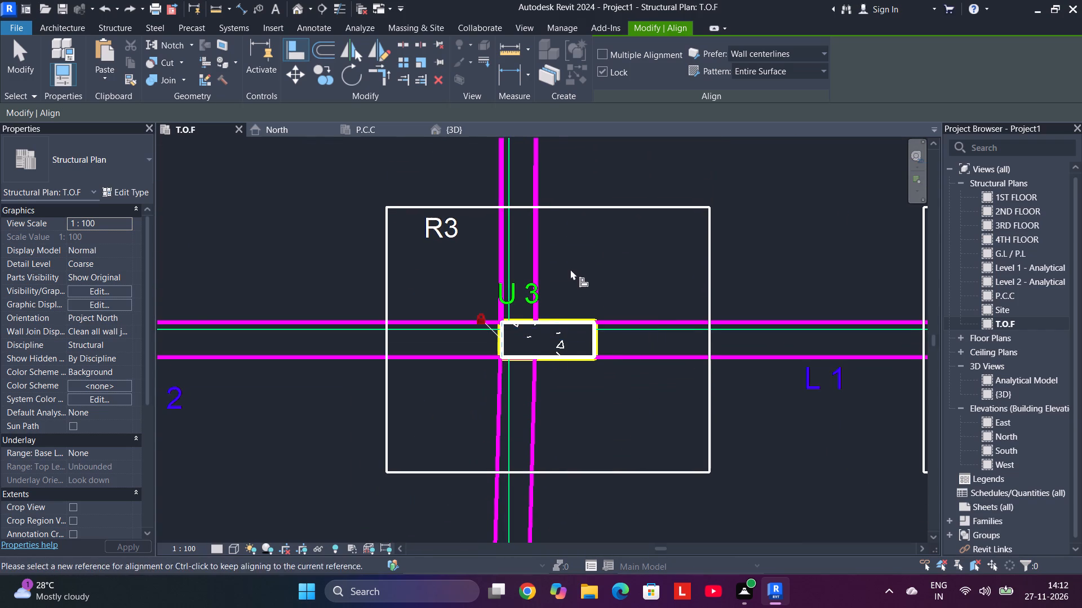
Align the horizontal C3 column's bottom and left edges with the U 3 outline in the next R3 footing up the same grid line.
middle_click_drag(570, 269, 571, 472)
middle_click_drag(579, 279, 568, 436)
scroll(567, 436, "down", 1)
scroll(556, 356, "up", 3)
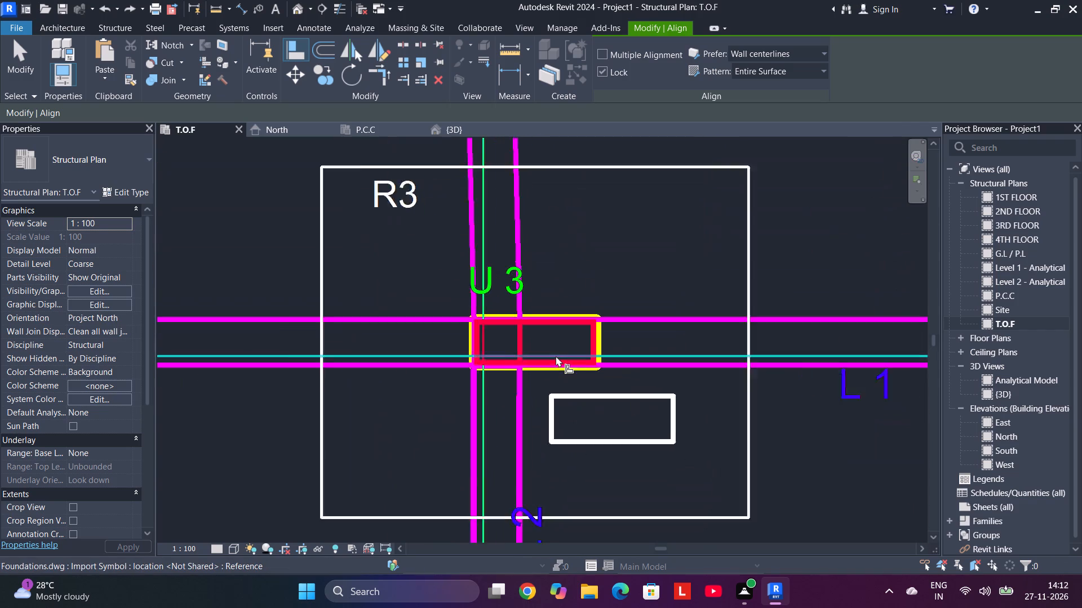
scroll(556, 356, "up", 2)
left_click(556, 366)
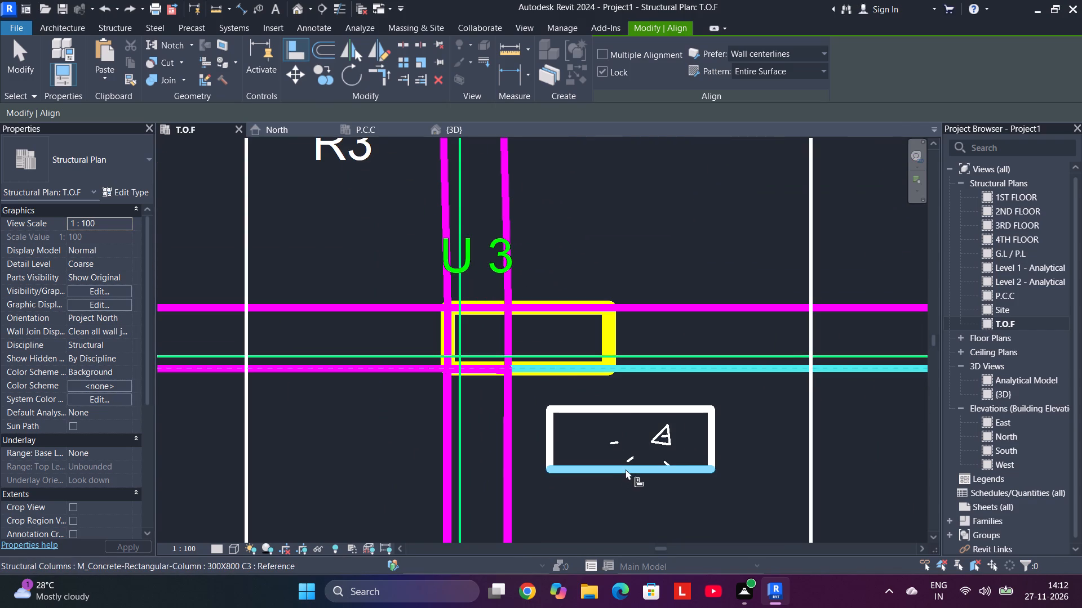
left_click(626, 468)
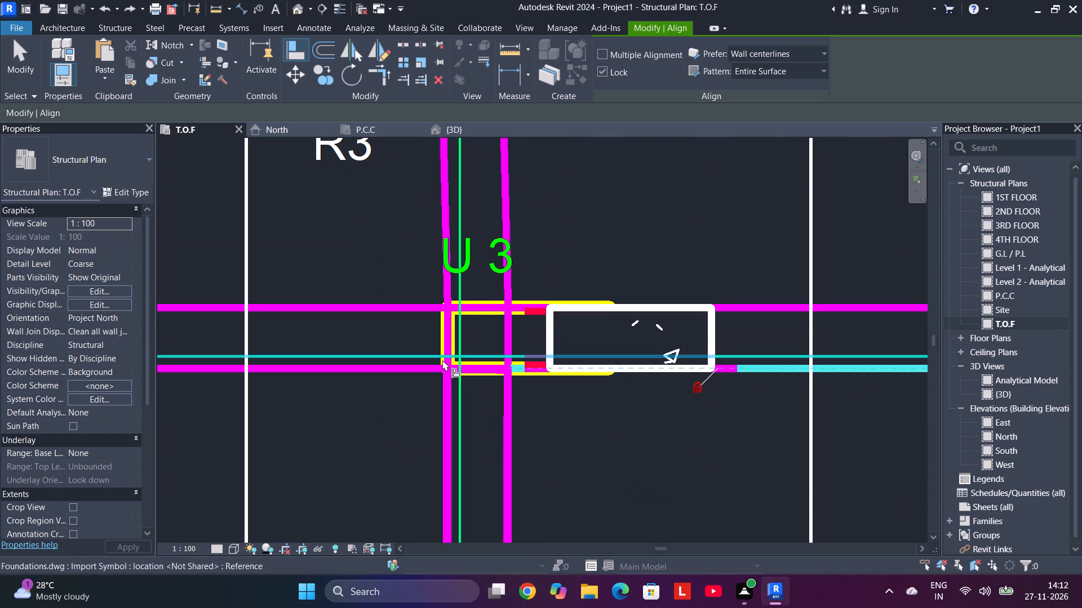
left_click(448, 346)
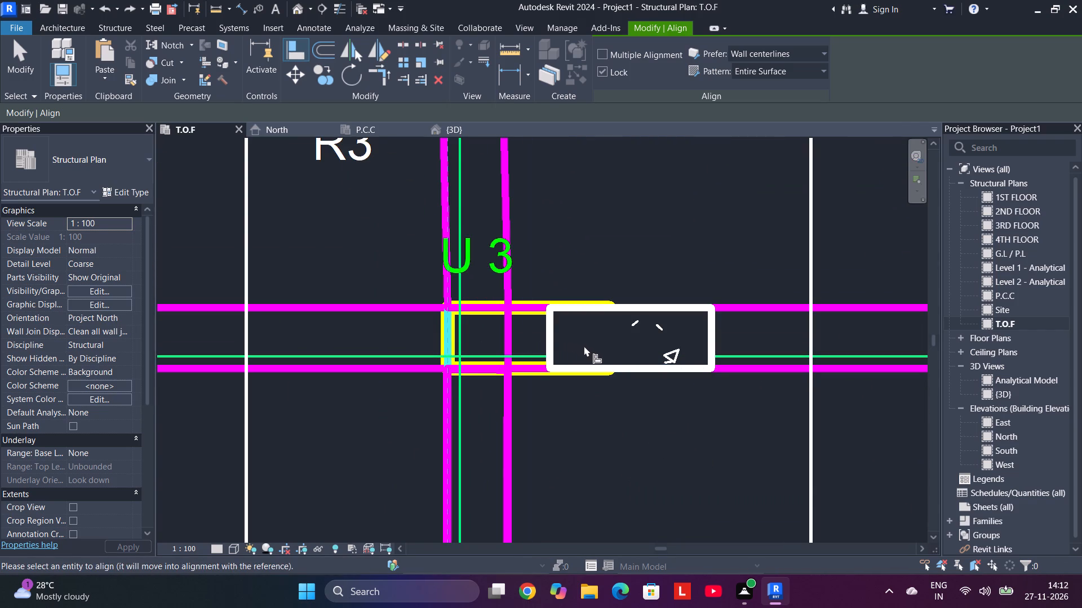
left_click(553, 345)
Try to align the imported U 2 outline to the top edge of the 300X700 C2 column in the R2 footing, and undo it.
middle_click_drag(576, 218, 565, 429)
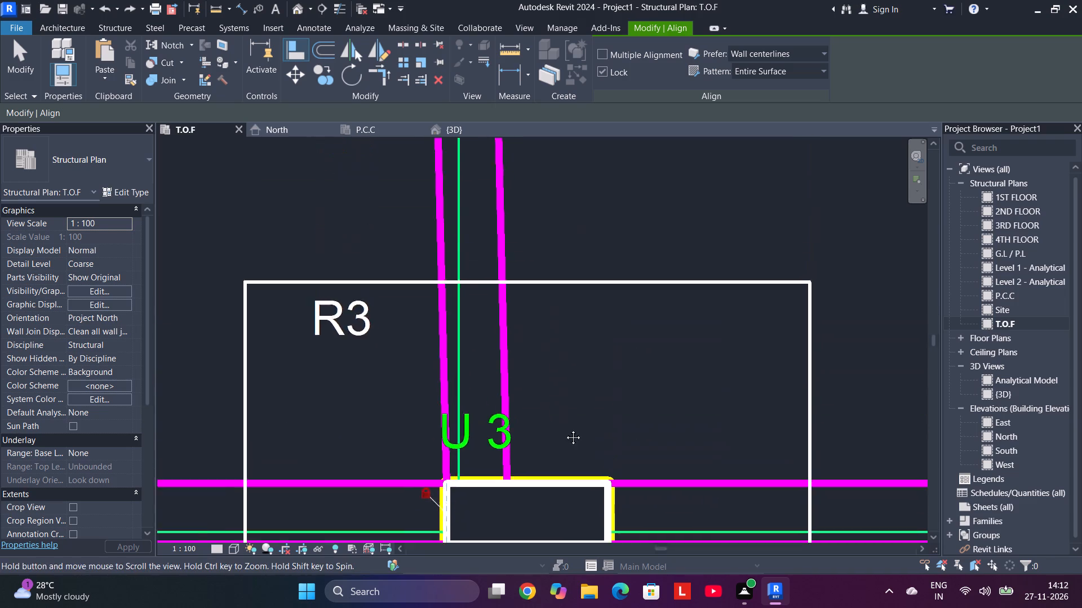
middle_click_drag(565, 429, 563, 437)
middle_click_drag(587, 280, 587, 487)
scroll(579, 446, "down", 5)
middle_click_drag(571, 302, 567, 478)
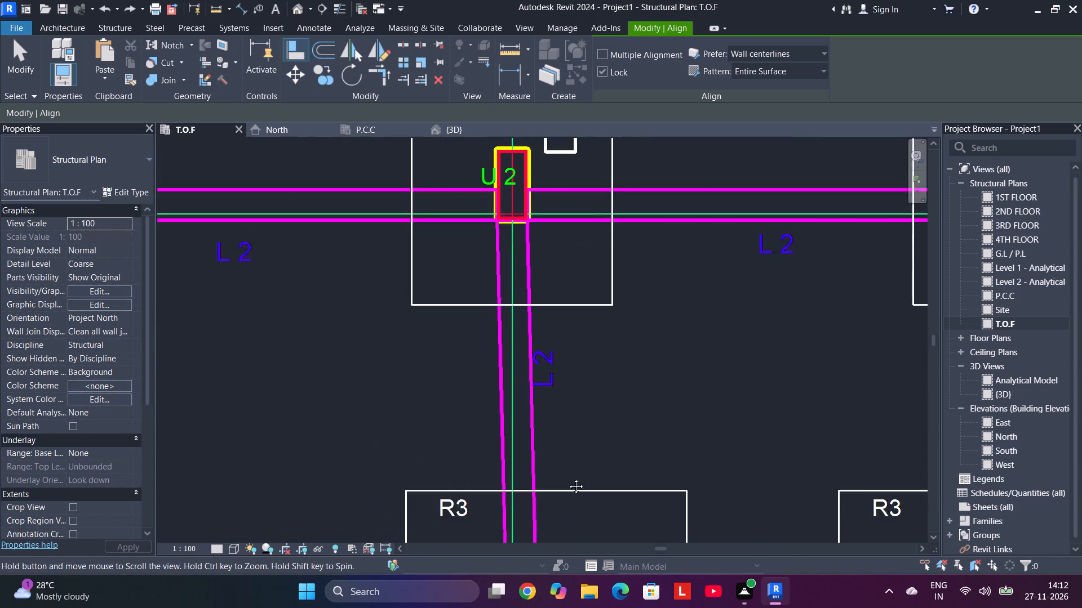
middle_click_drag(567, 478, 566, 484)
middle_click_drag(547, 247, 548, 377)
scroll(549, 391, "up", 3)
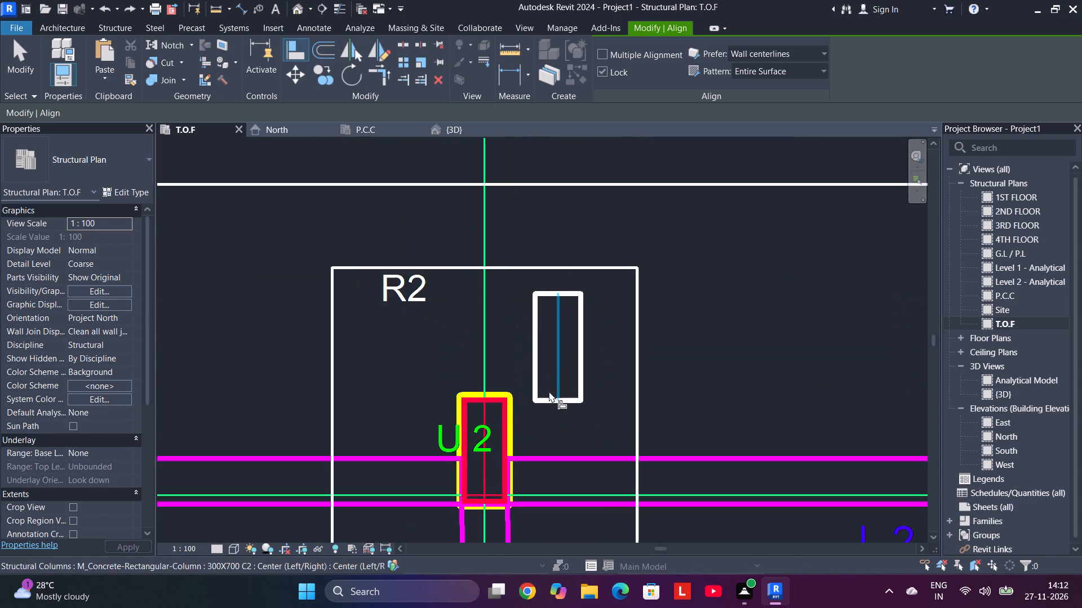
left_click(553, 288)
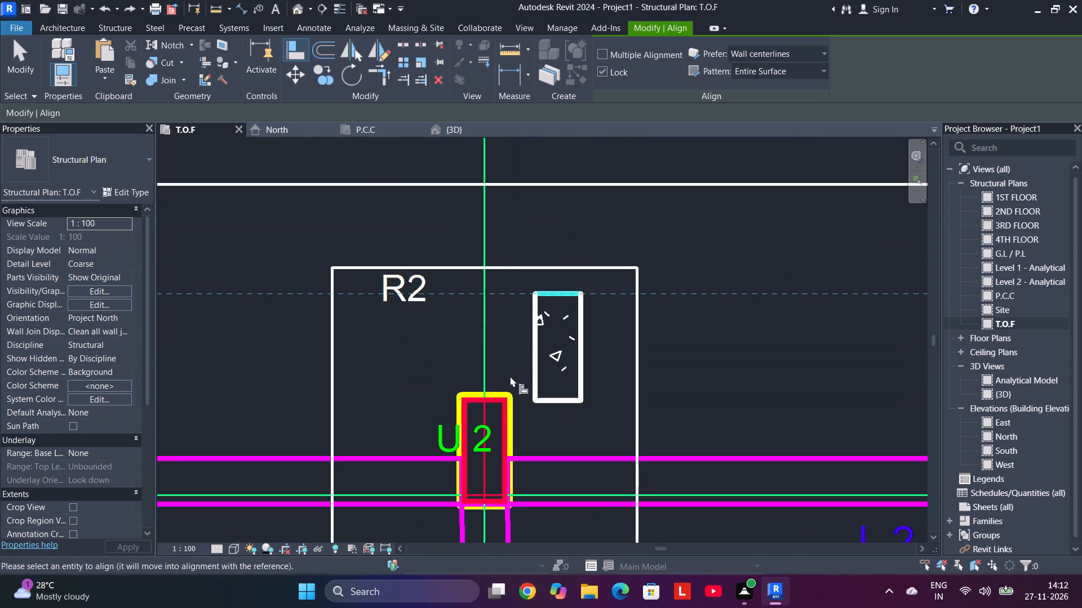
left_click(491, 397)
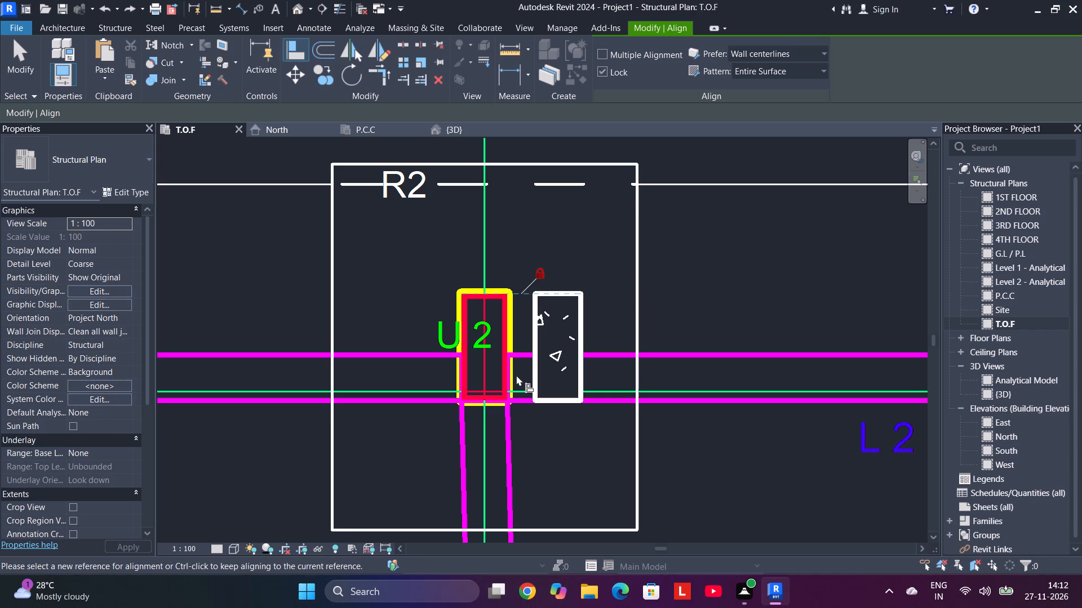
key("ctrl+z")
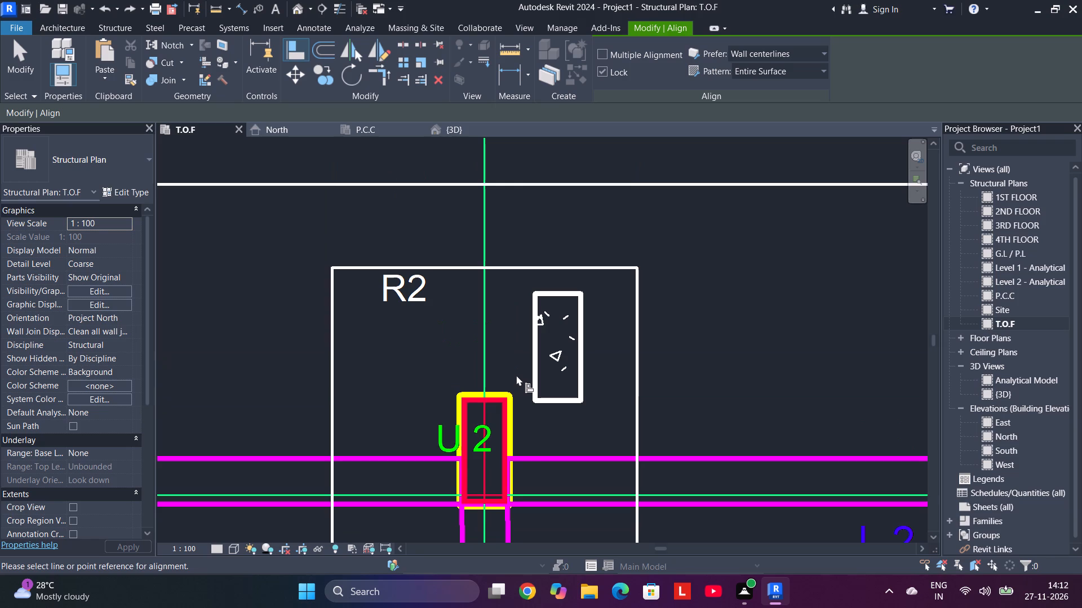
Align the C2 column's top and left edges with the U 2 outline in the R2 footing on grid 5.
left_click(470, 396)
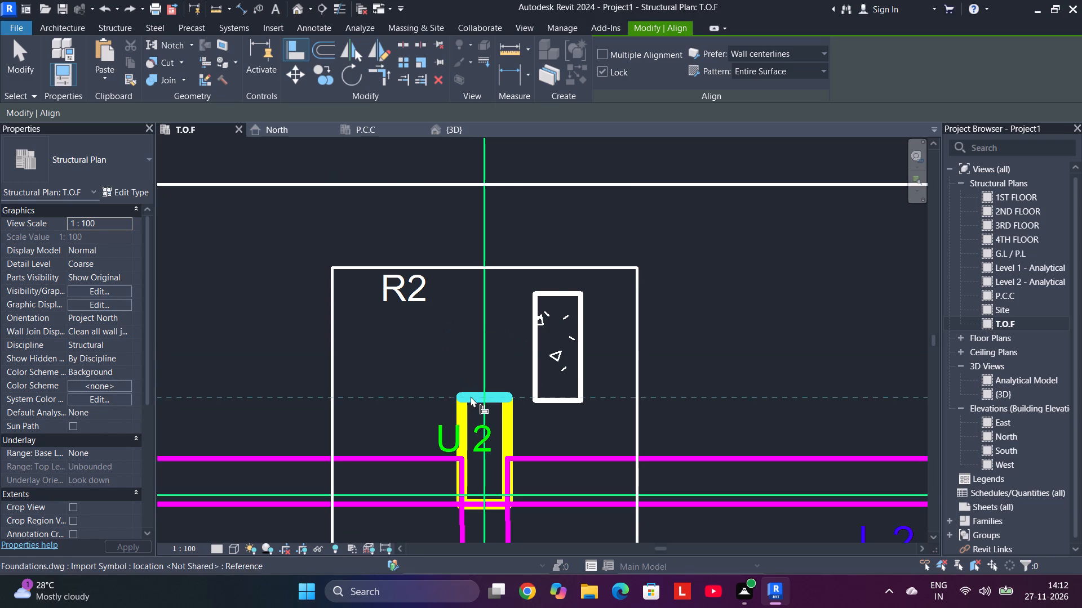
left_click(560, 292)
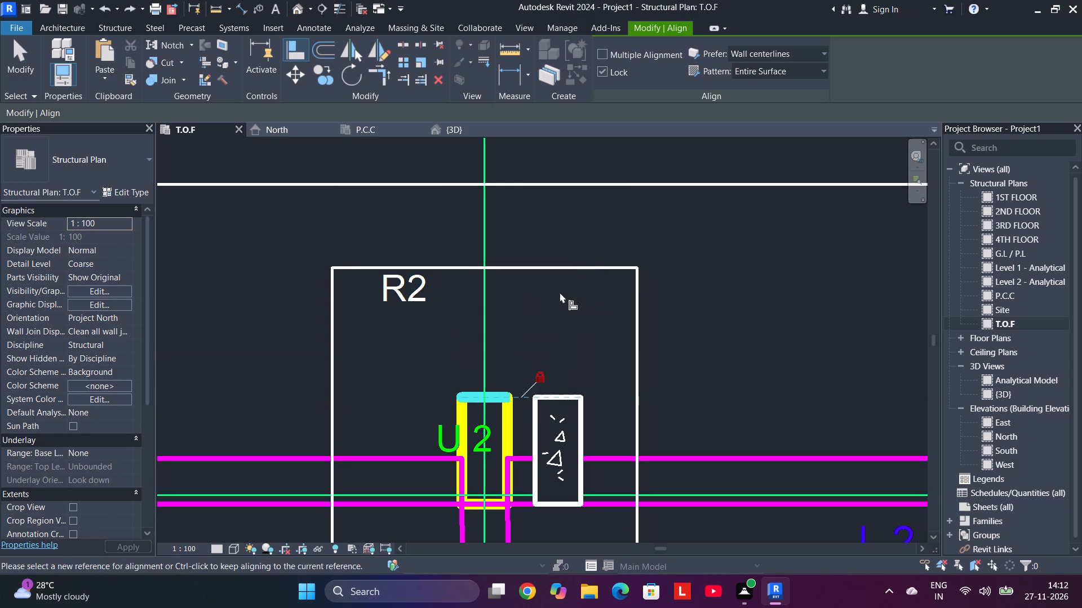
left_click(460, 420)
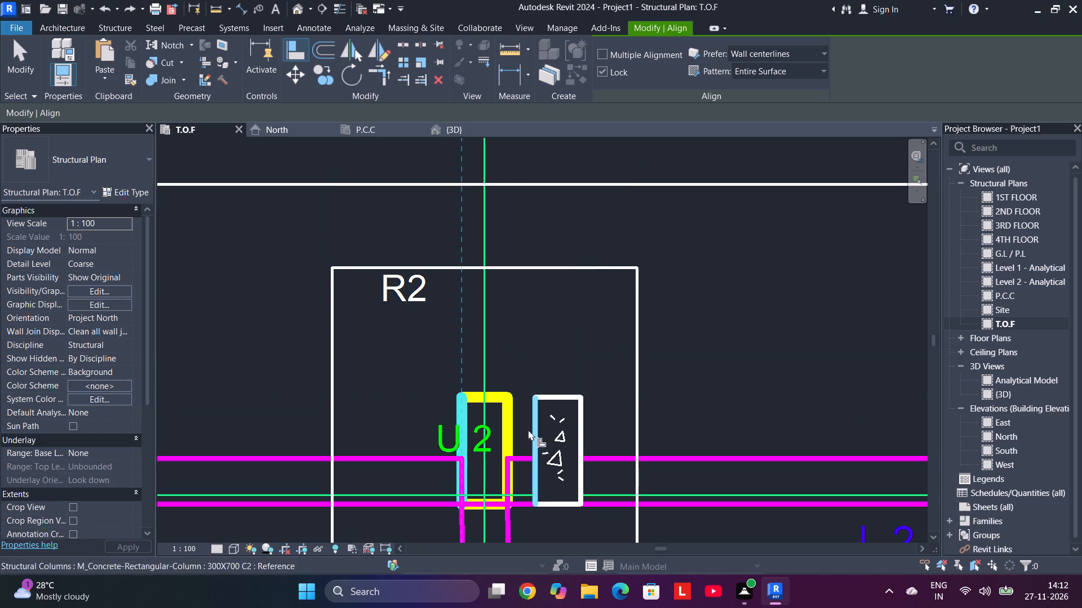
left_click(532, 425)
Align the C2 column's left and bottom edges with the U 2 outline in the R2 footing on grid 4's top row.
scroll(532, 425, "down", 10)
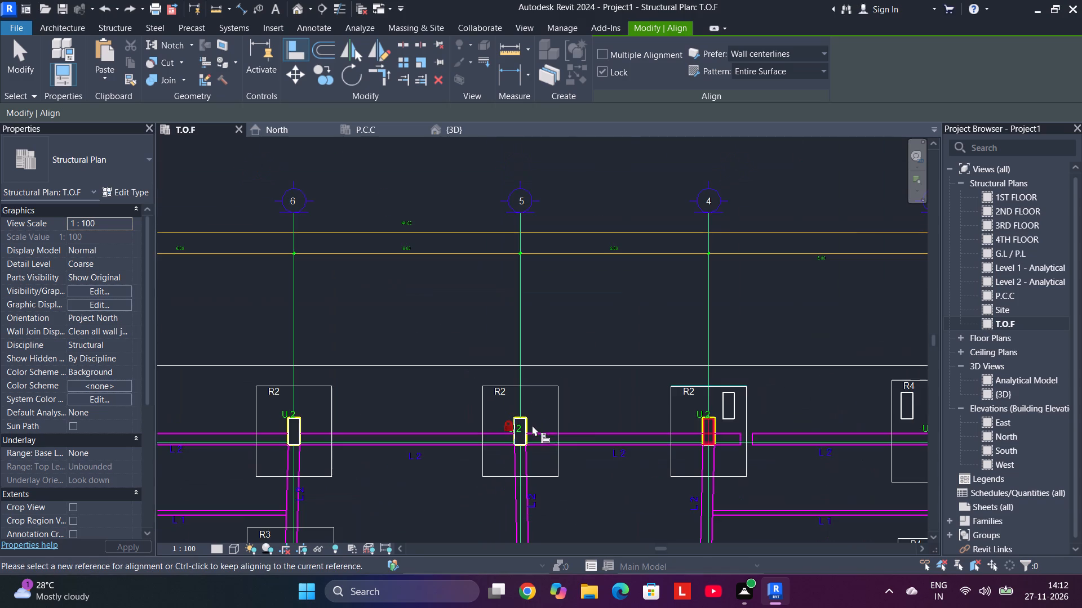
middle_click_drag(655, 440, 502, 446)
middle_click_drag(636, 452, 561, 445)
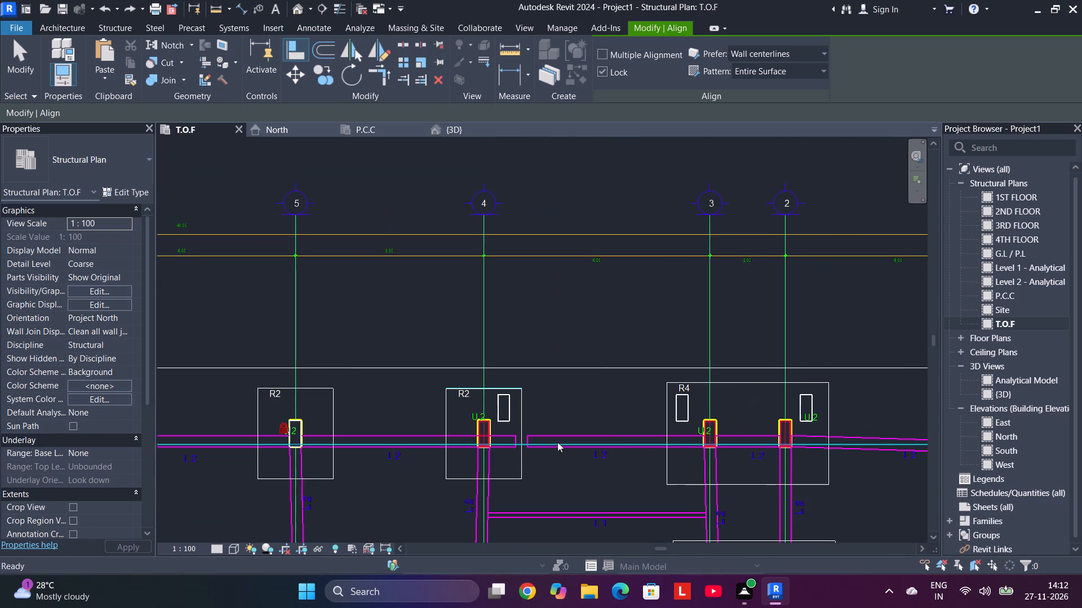
scroll(490, 441, "up", 8)
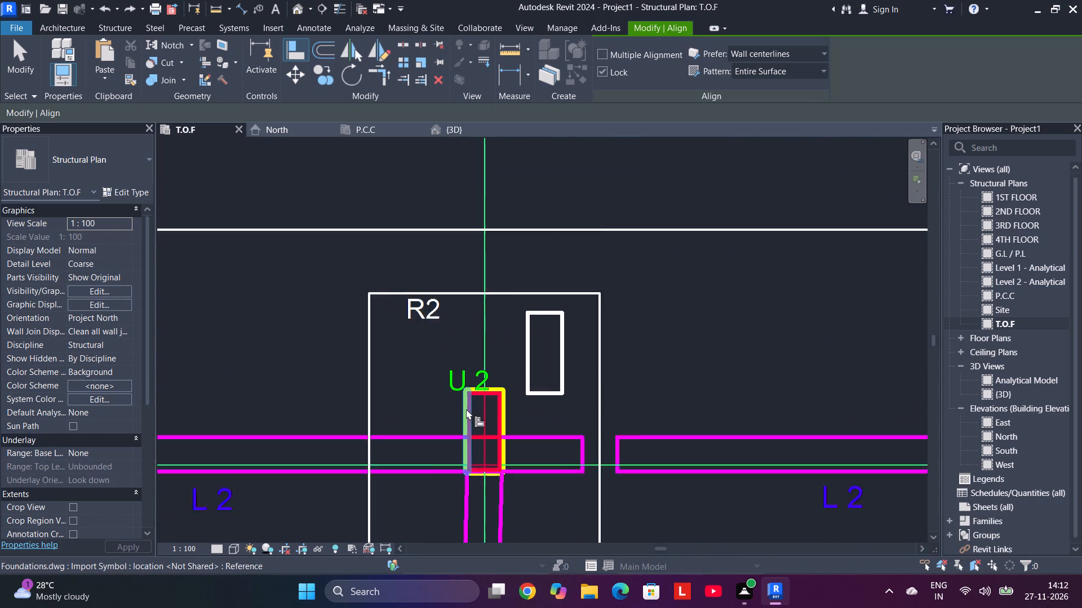
scroll(466, 409, "up", 1)
left_click(466, 409)
left_click(540, 352)
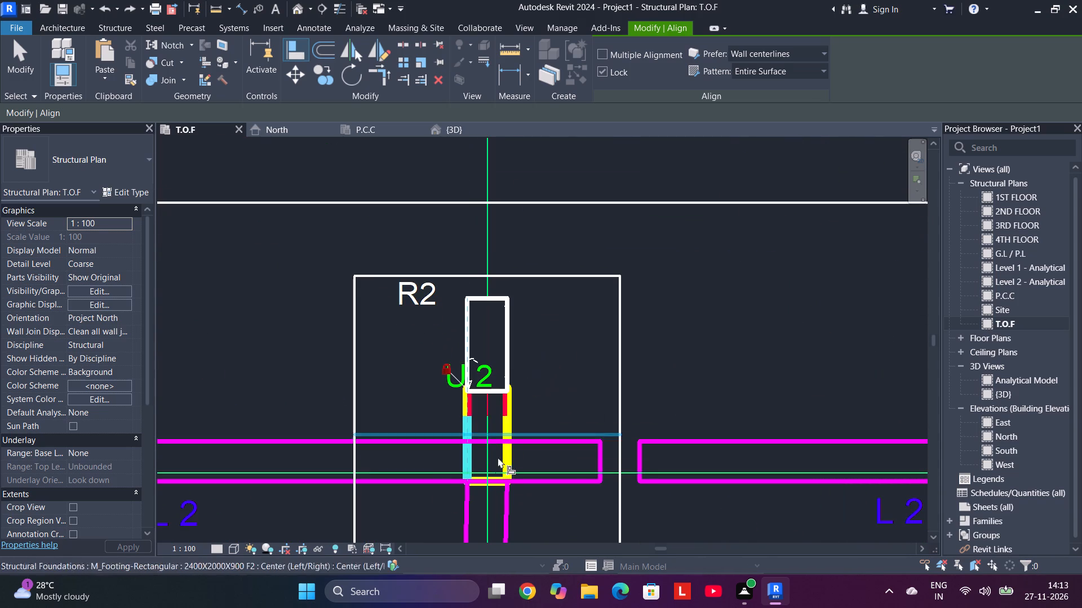
left_click(496, 480)
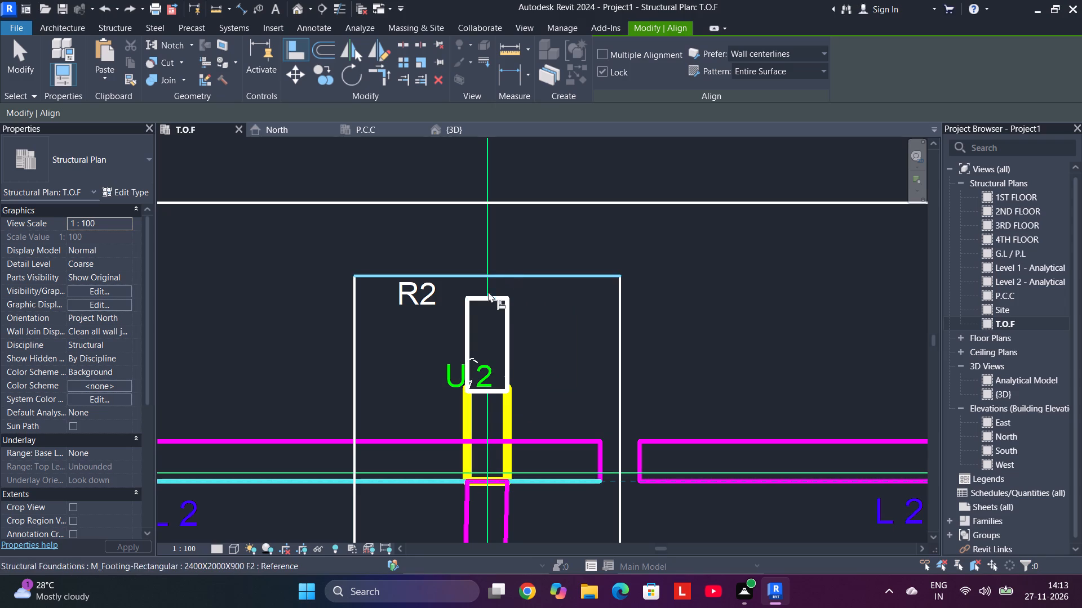
left_click(490, 387)
Align the horizontal C3 column's top and right edges with the U 3 outline in the first R3 footing down grid 4.
scroll(520, 476, "down", 4)
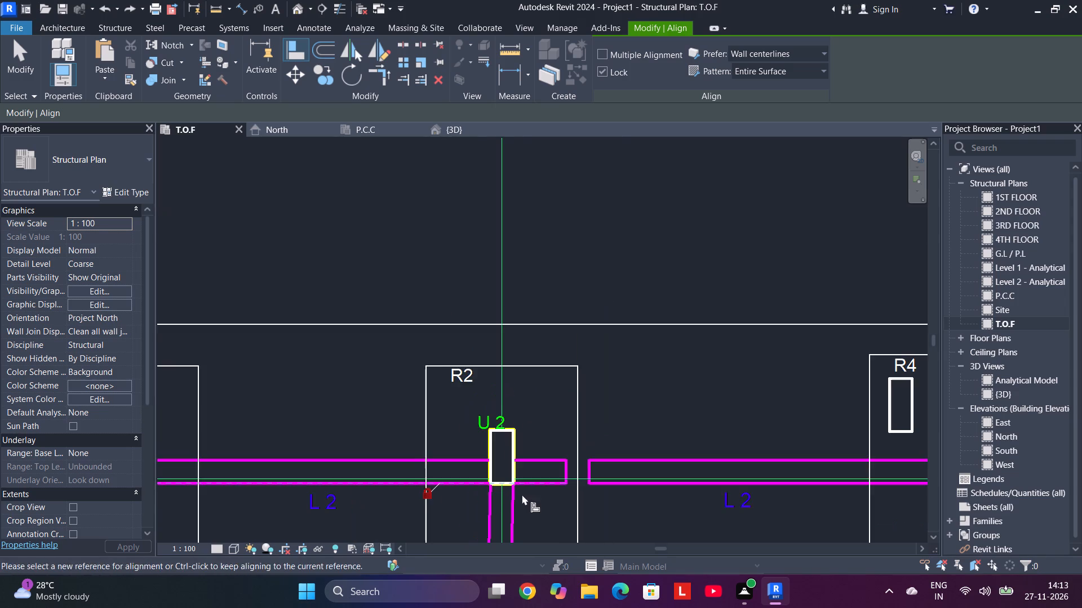
middle_click_drag(522, 494, 515, 212)
middle_click_drag(553, 516, 549, 326)
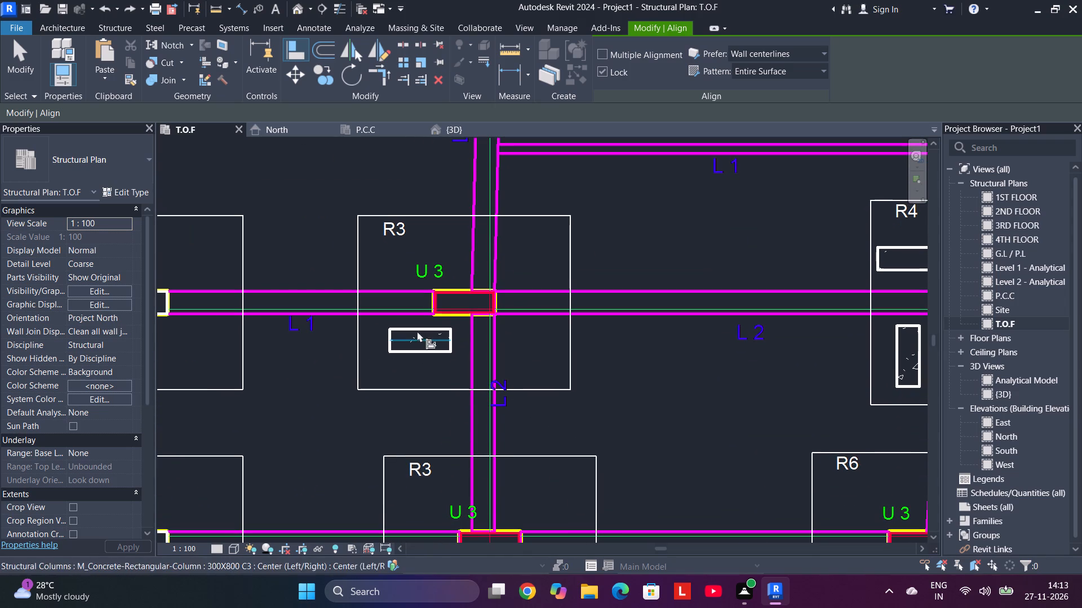
left_click(456, 288)
left_click(428, 329)
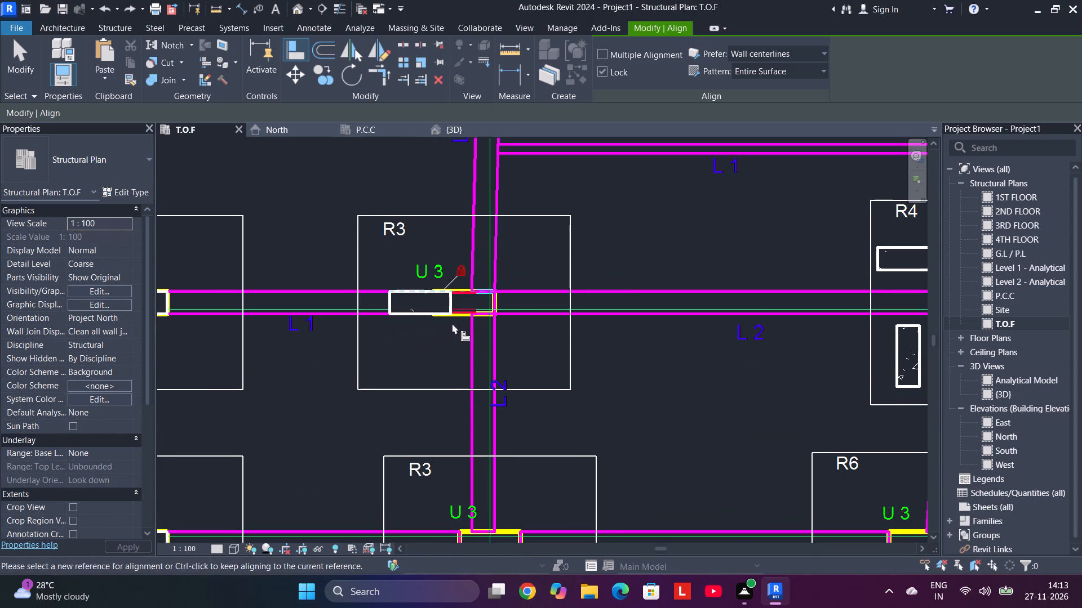
scroll(495, 312, "up", 5)
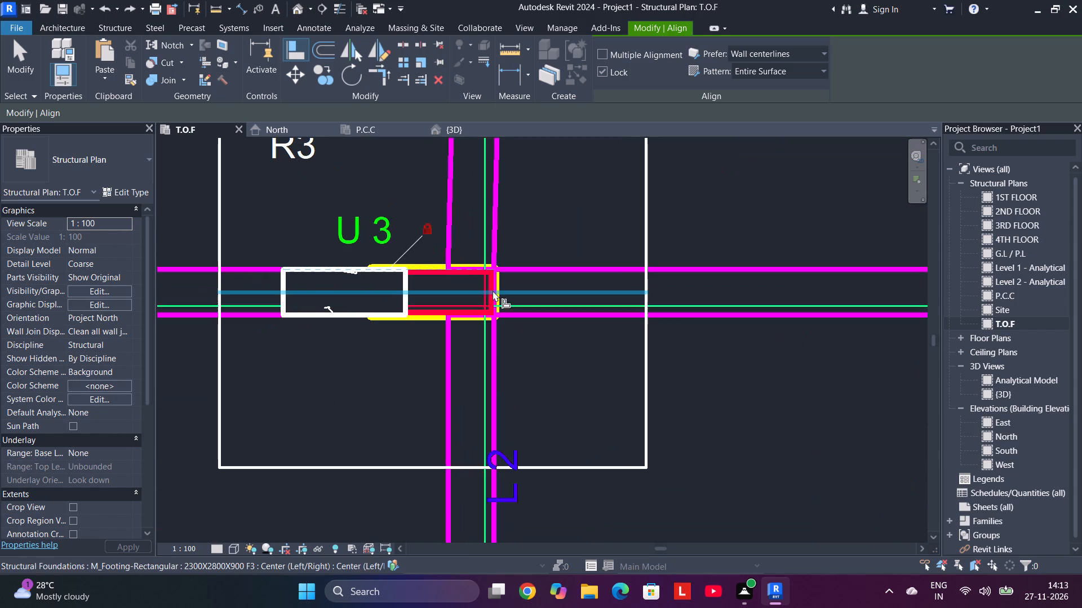
left_click(495, 276)
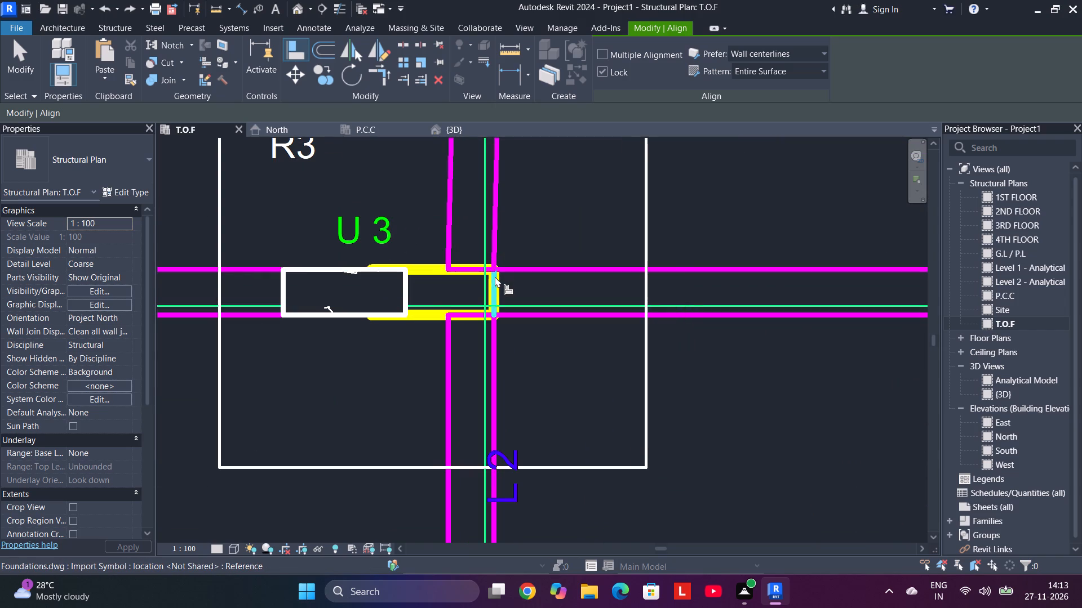
left_click(404, 296)
Align the horizontal C3 column's left and bottom edges with the U 3 outline in the second R3 footing down grid 4.
scroll(429, 307, "down", 5)
scroll(463, 375, "down", 4)
middle_click_drag(473, 459, 473, 277)
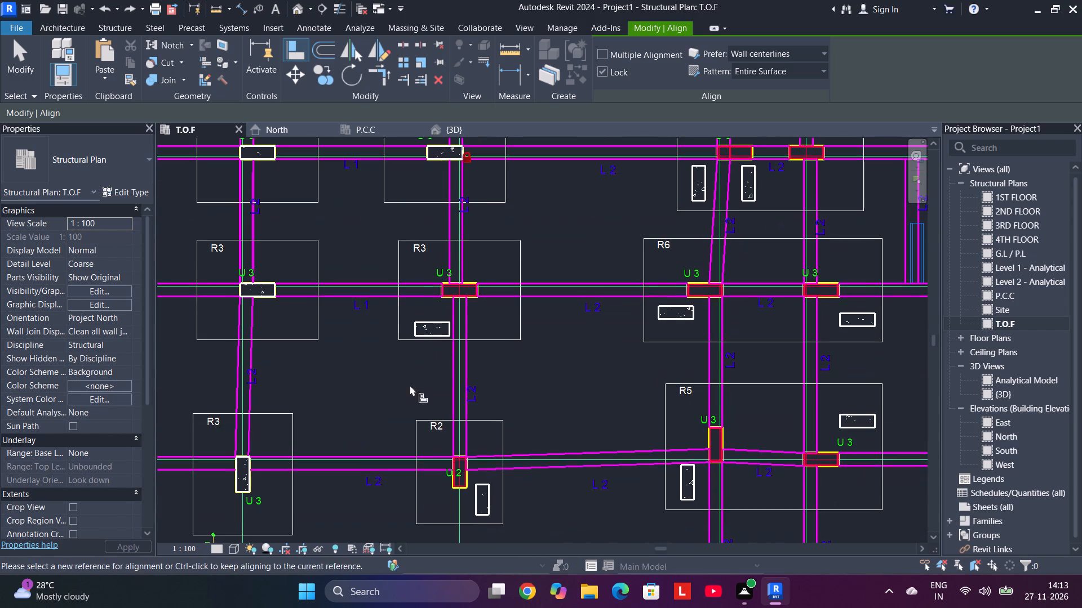
scroll(439, 345, "up", 5)
middle_click_drag(452, 292, 454, 348)
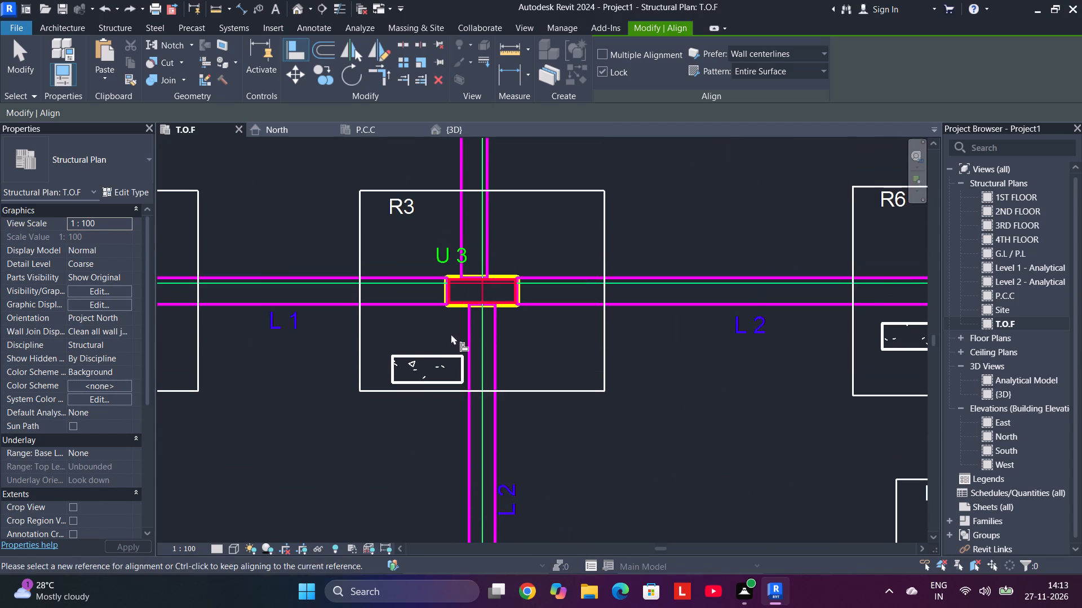
scroll(451, 288, "up", 4)
left_click(445, 303)
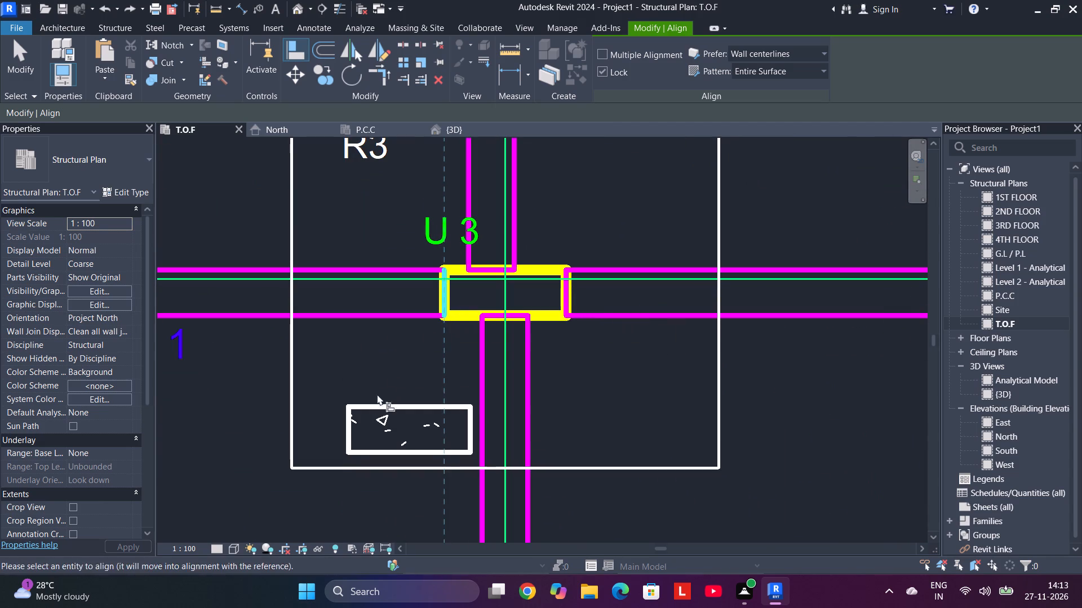
left_click(343, 435)
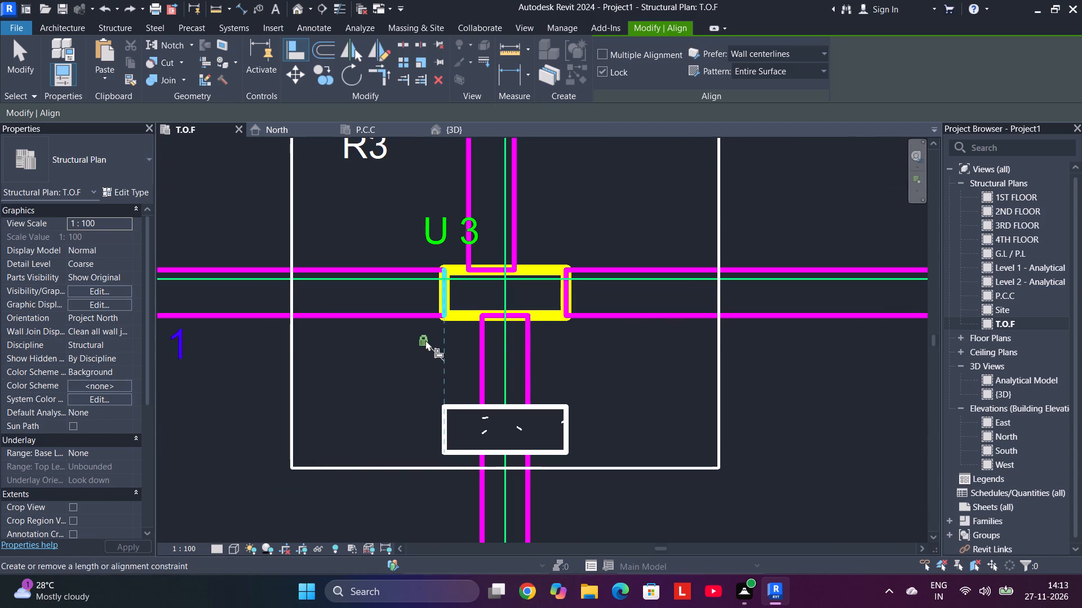
left_click(468, 315)
left_click(469, 454)
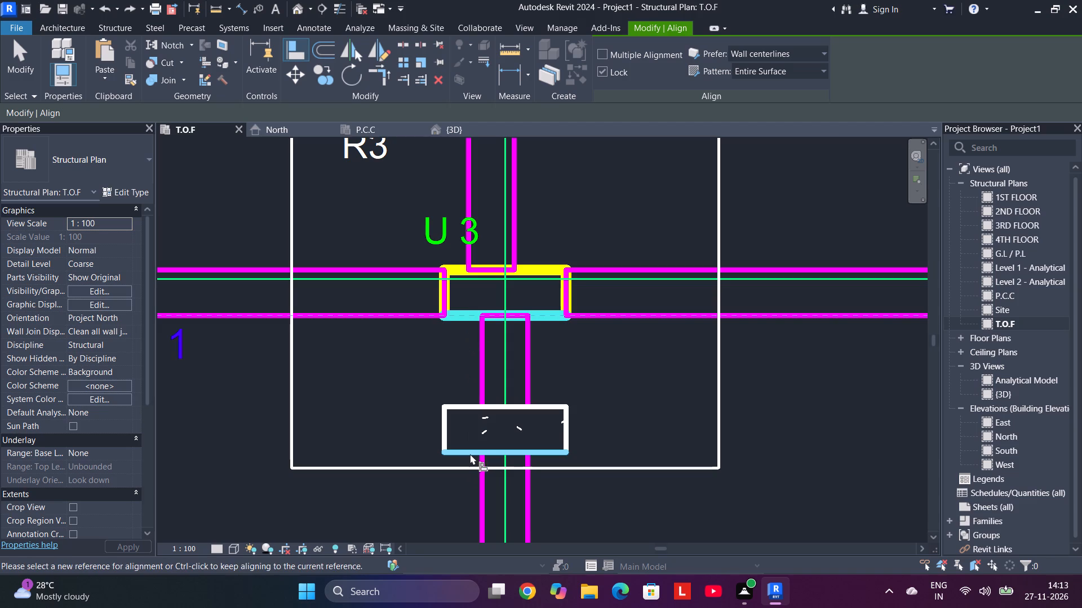
Align the C2 column's top and left edges with the U 2 outline in the R2 footing at grid 4's lower end.
scroll(495, 420, "down", 8)
middle_click_drag(495, 446, 473, 229)
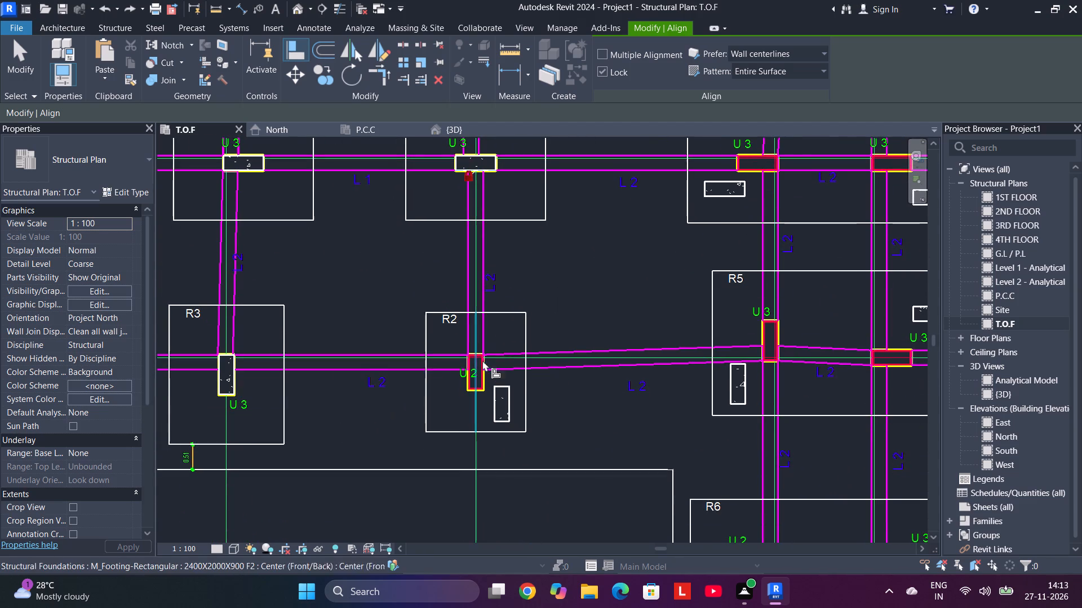
scroll(485, 437, "up", 1)
middle_click_drag(485, 437, 481, 372)
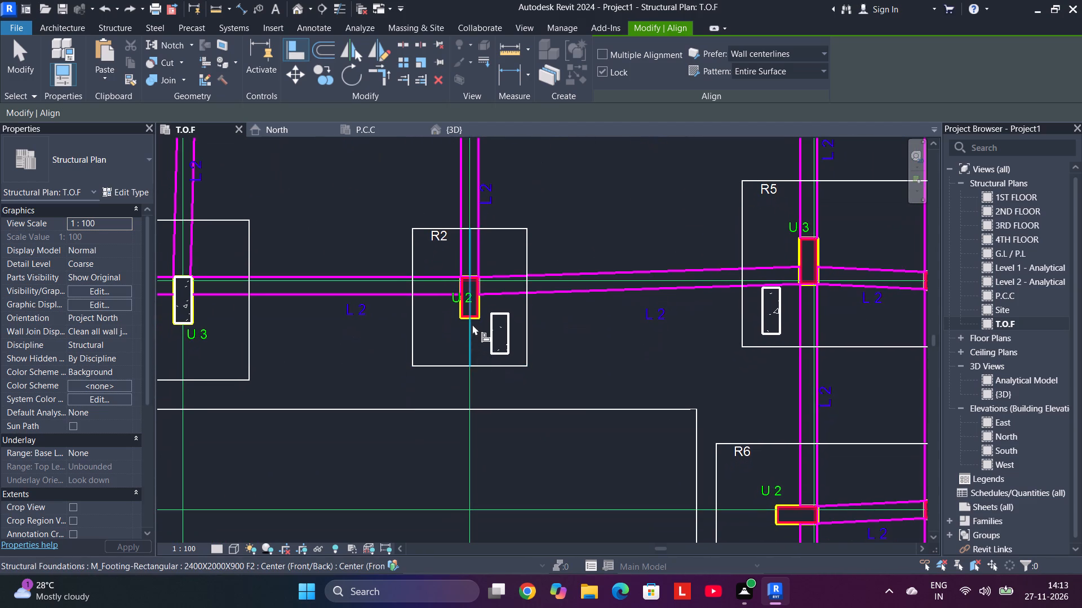
scroll(467, 294, "up", 8)
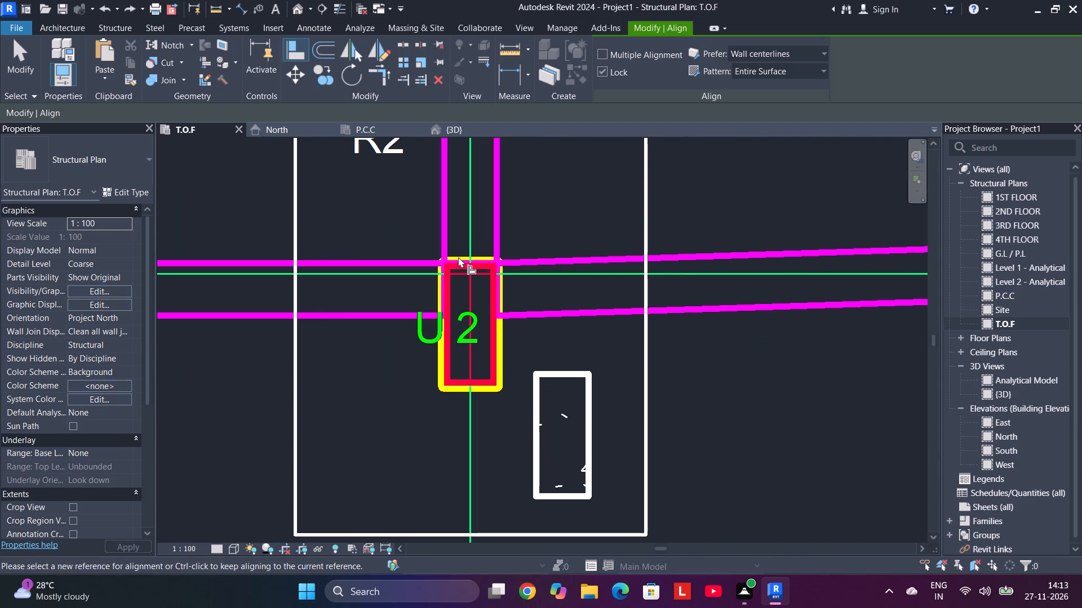
left_click(459, 261)
left_click(547, 373)
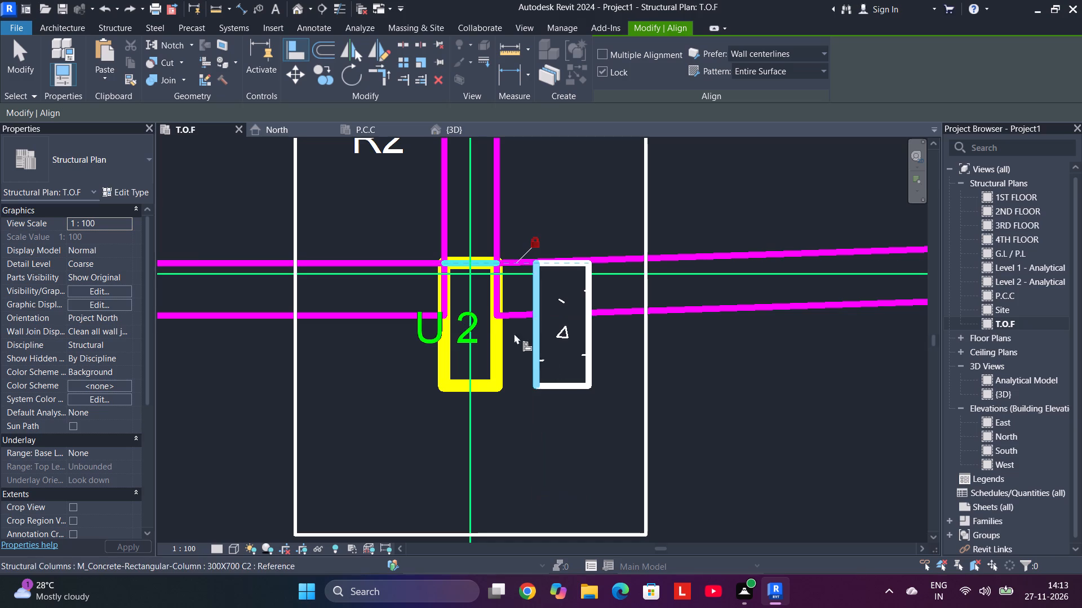
left_click(441, 354)
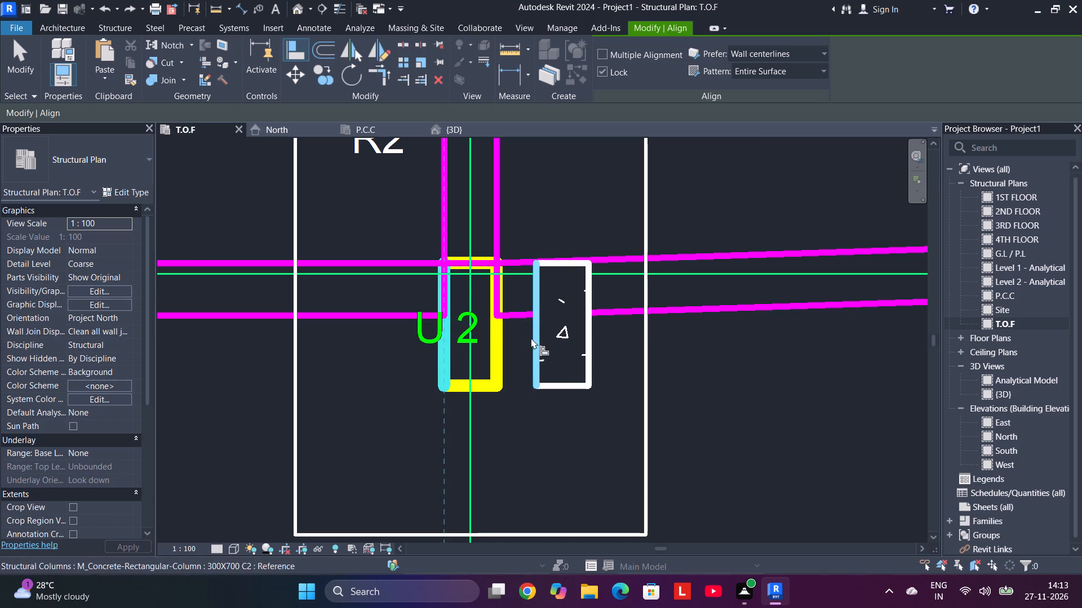
left_click(533, 342)
Align the top edge of the grid 3 column with its U 2 outline in the top-row R4 footing.
scroll(529, 312, "down", 15)
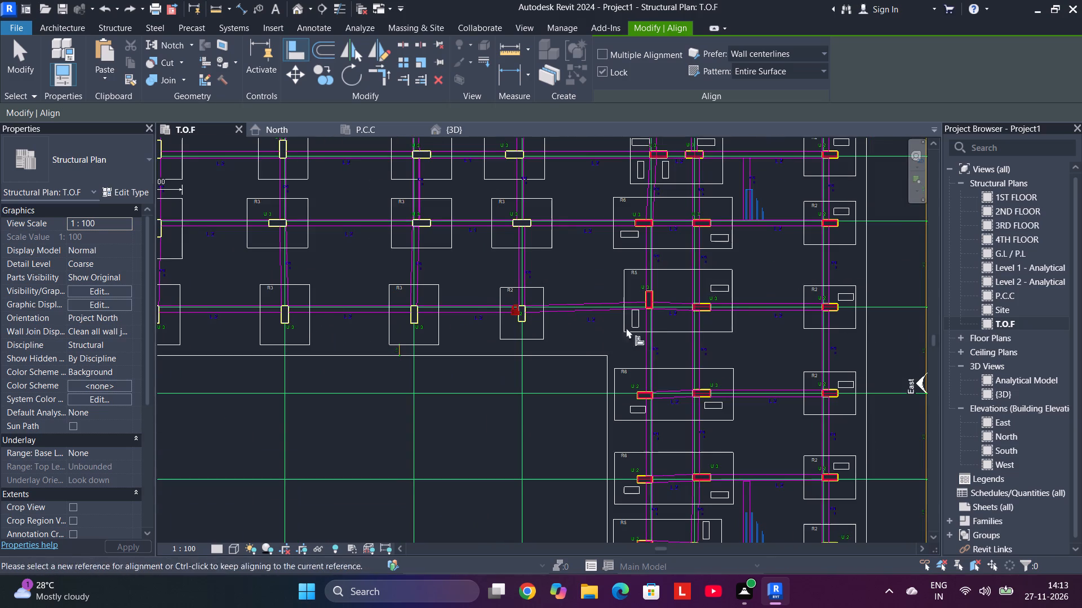
middle_click_drag(624, 330, 489, 602)
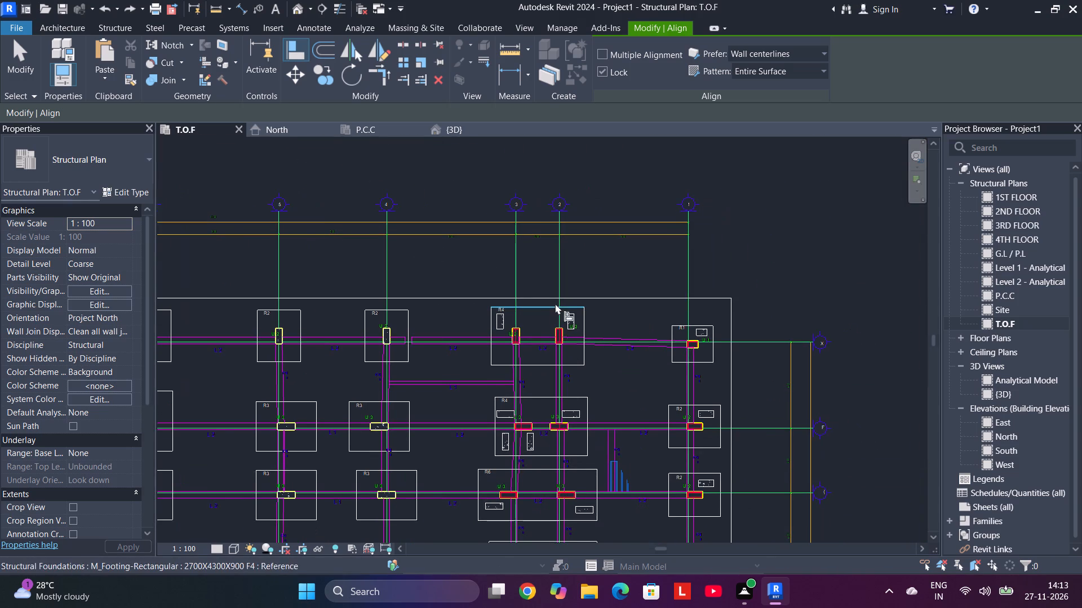
middle_click_drag(544, 328, 496, 338)
scroll(493, 348, "up", 9)
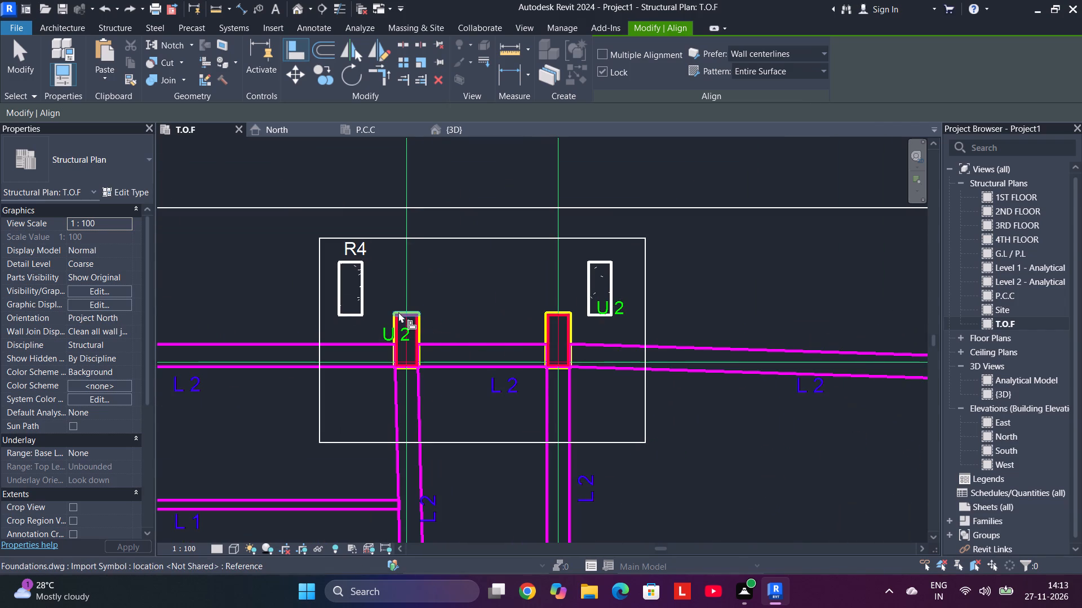
left_click(400, 312)
left_click(352, 260)
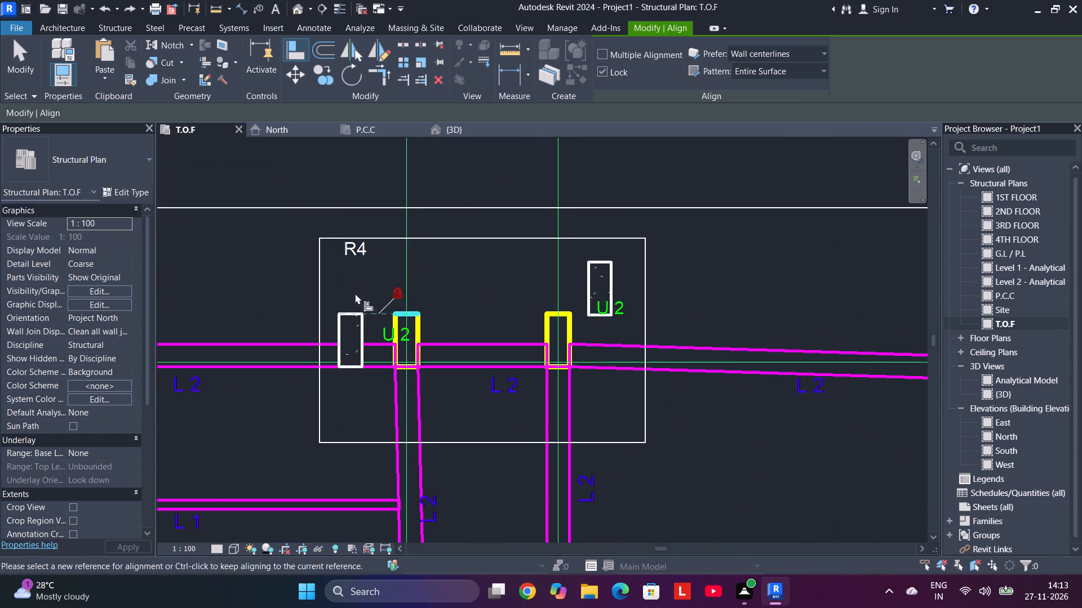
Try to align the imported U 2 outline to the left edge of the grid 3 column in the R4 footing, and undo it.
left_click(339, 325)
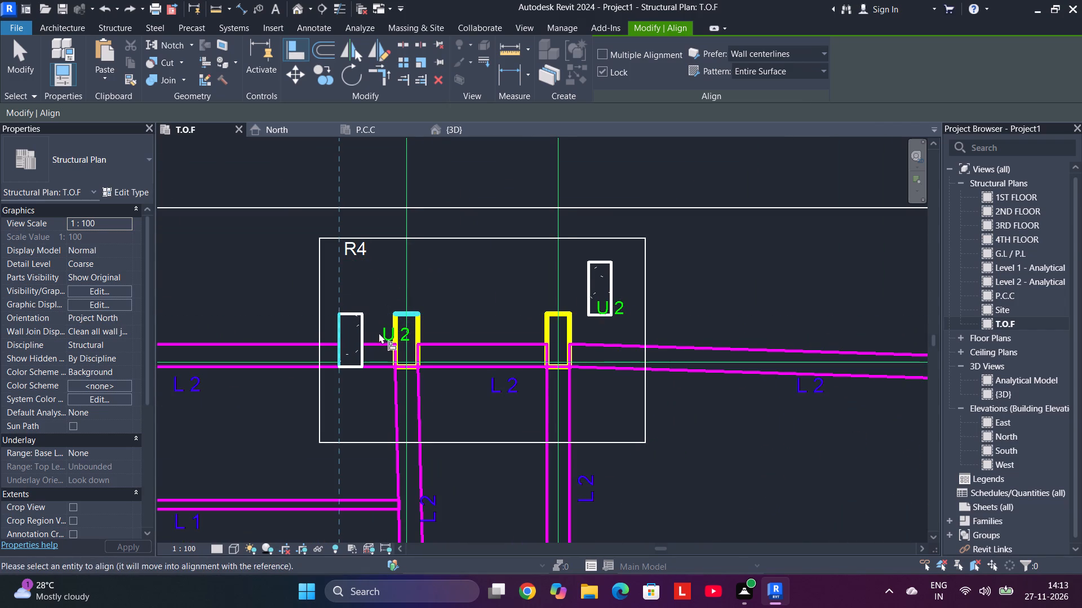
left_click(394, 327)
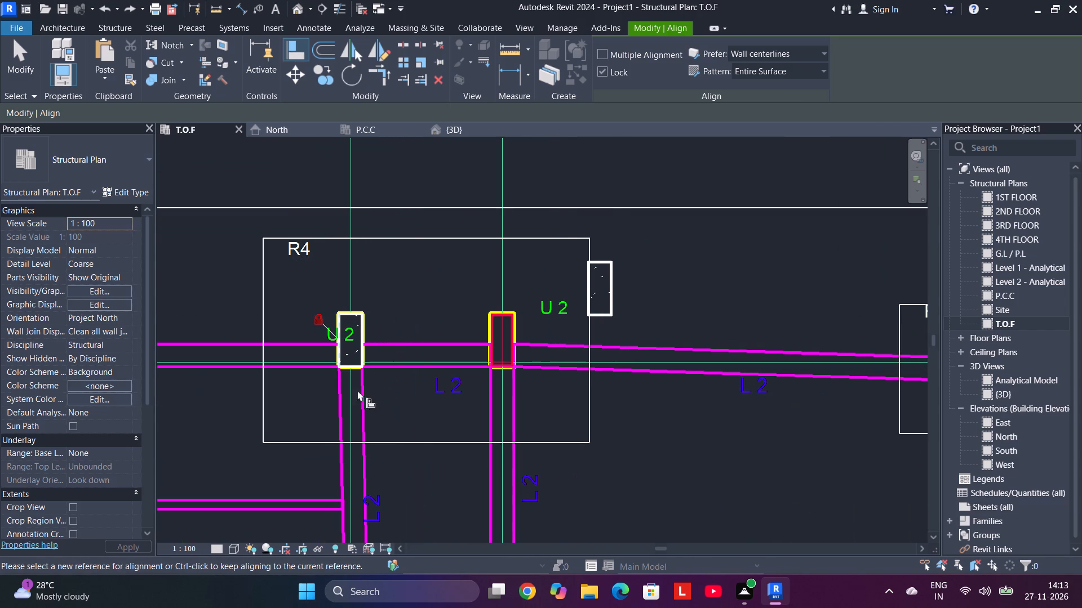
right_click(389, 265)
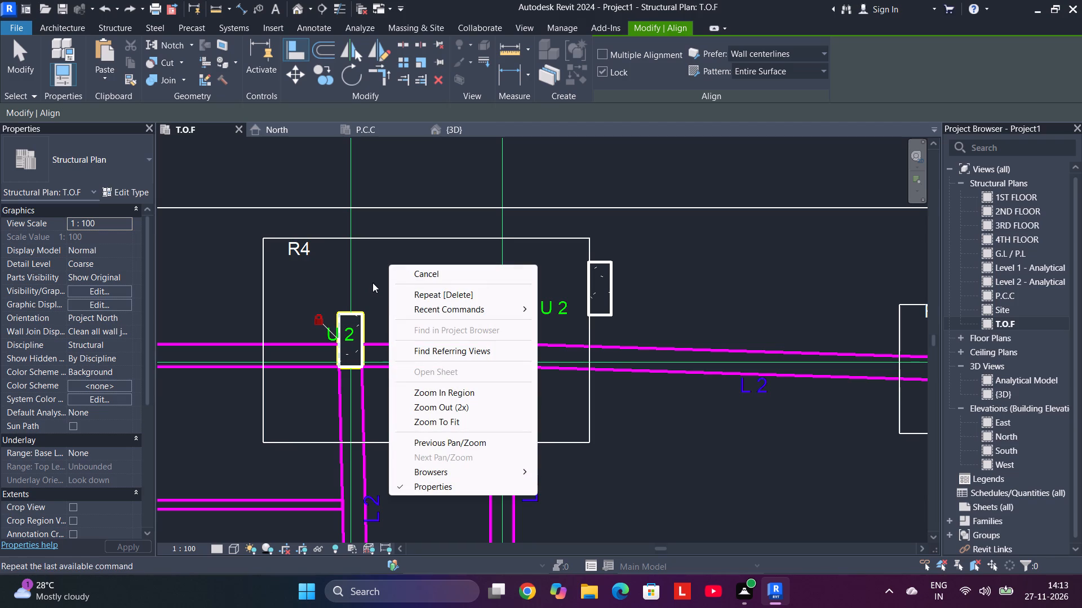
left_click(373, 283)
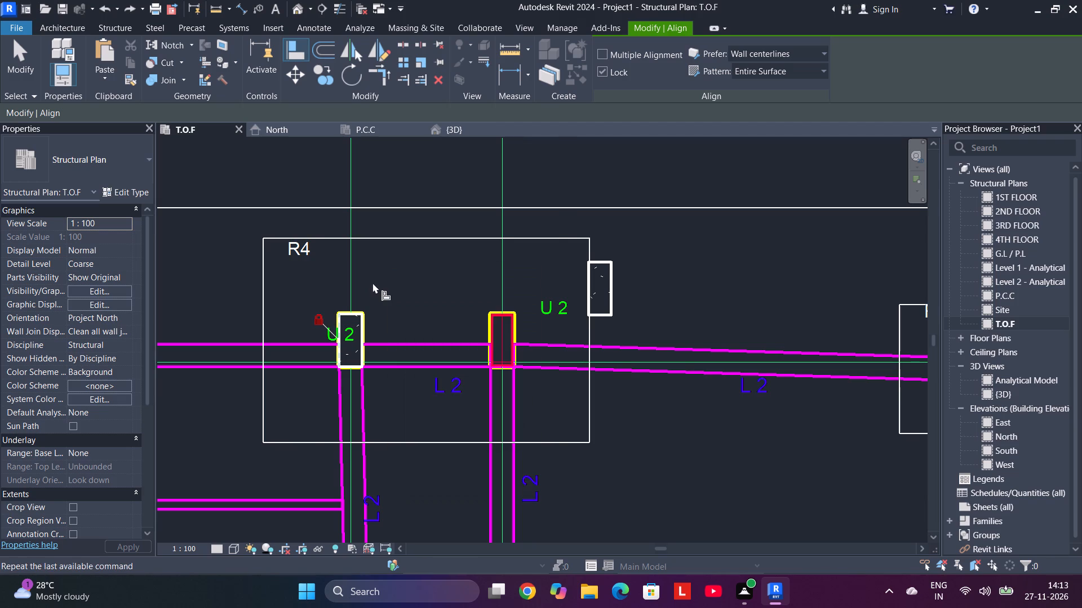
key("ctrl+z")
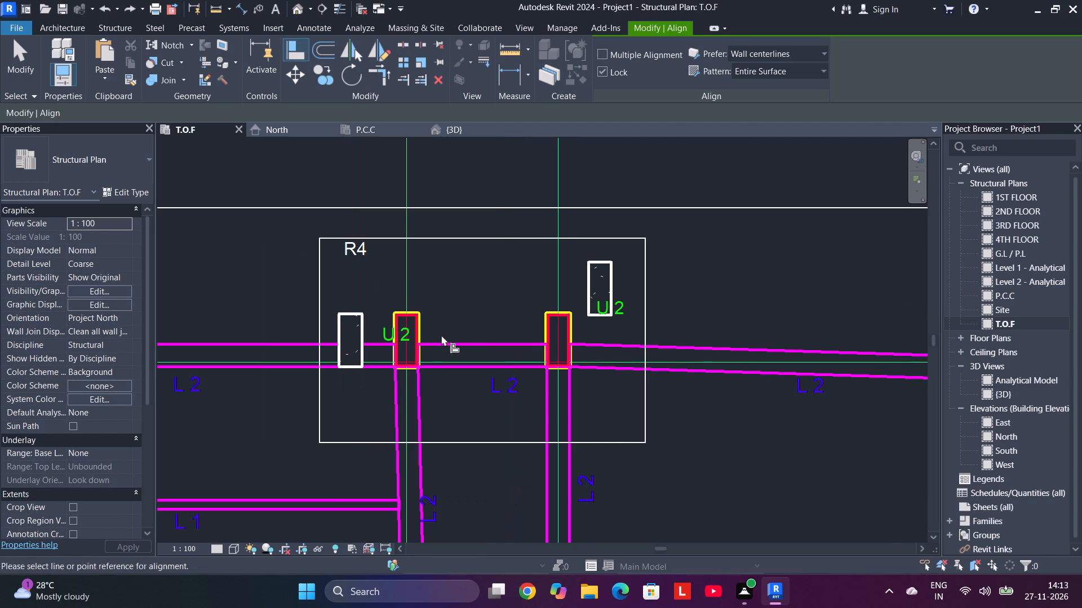
Align the right edge of the grid 3 C2 column with its U 2 outline in the R4 footing.
left_click(422, 329)
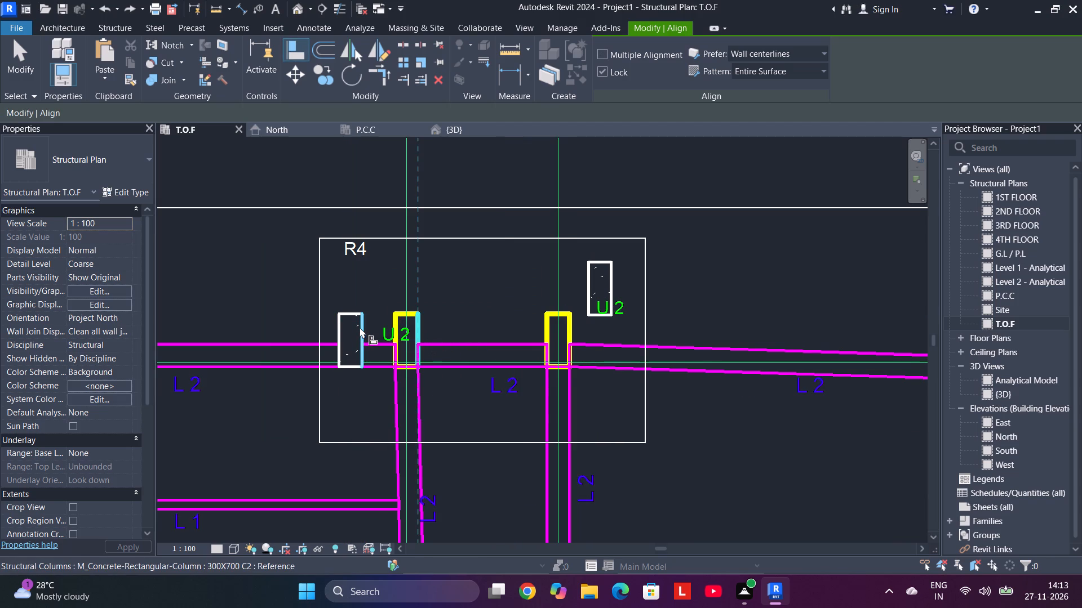
left_click(360, 327)
Align the right and bottom edges of the right-hand column with its U 2 outline in the top-row R4 footing.
left_click(569, 328)
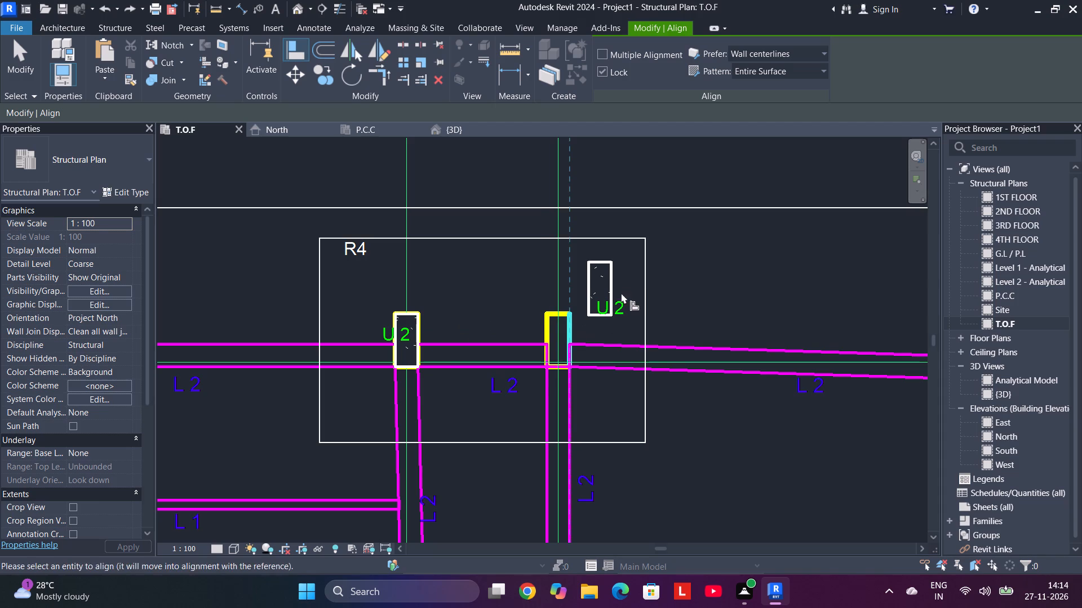
left_click(615, 280)
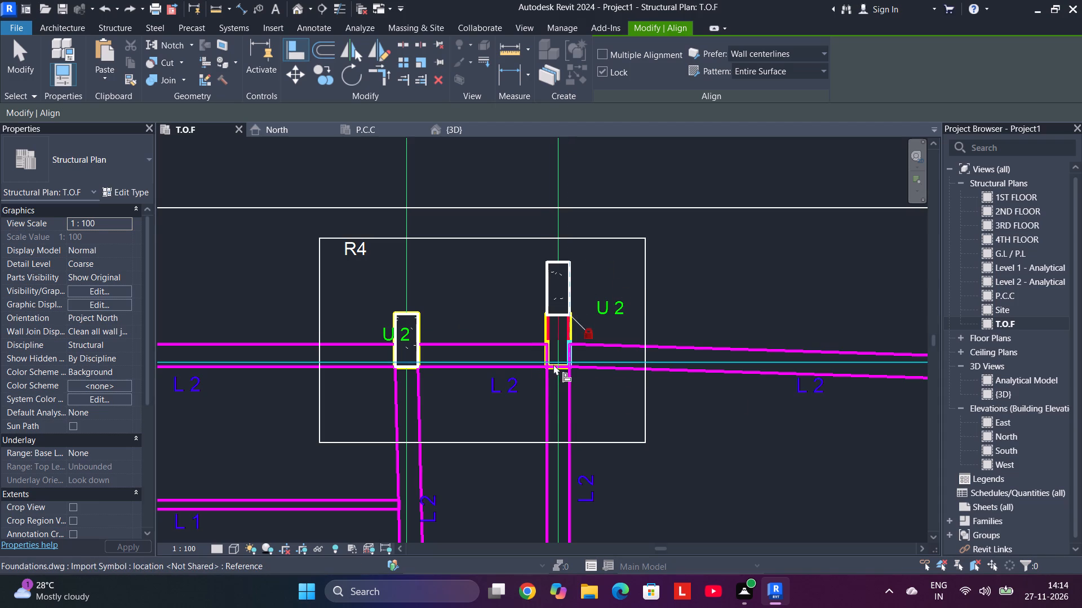
scroll(558, 369, "up", 7)
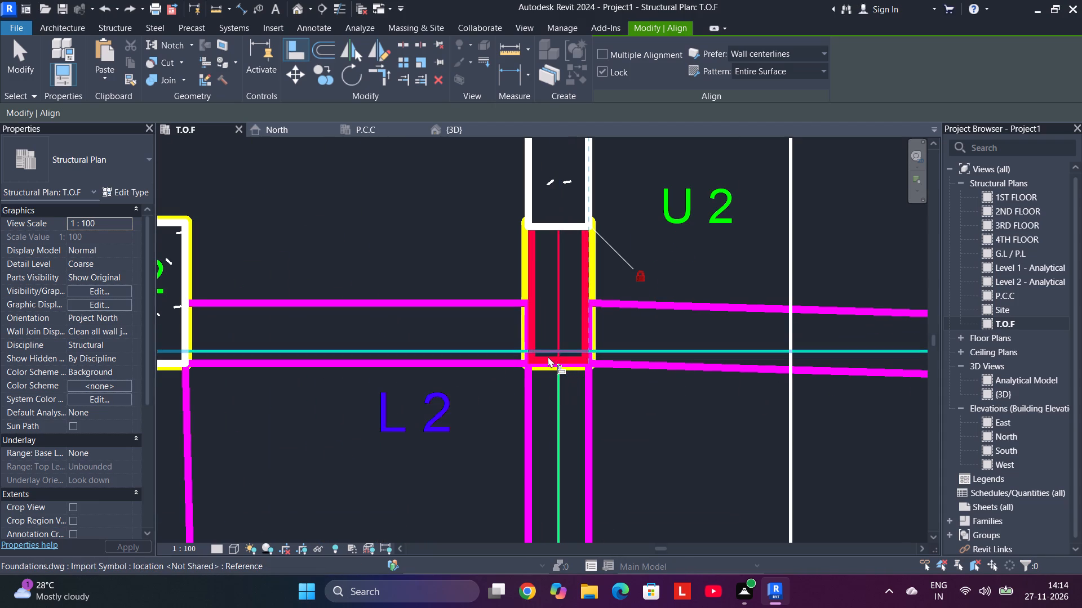
left_click(548, 366)
left_click(545, 223)
Align the top and right edges of the upper-left horizontal C3 column with the left U 3 outline in the second-row R4 footing.
scroll(546, 342, "down", 5)
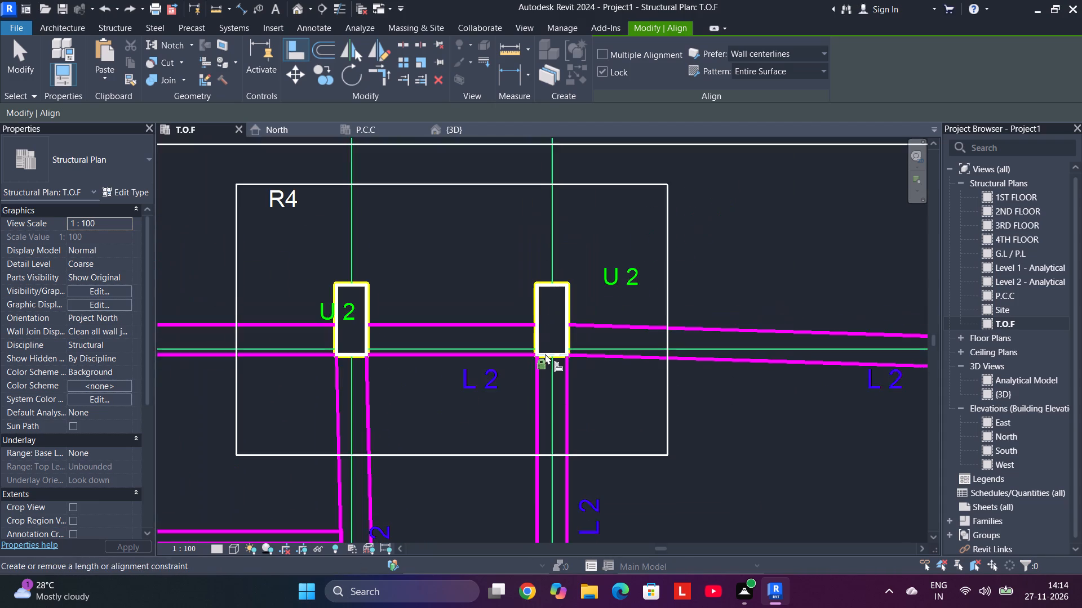
scroll(545, 355, "down", 6)
middle_click_drag(527, 463, 500, 290)
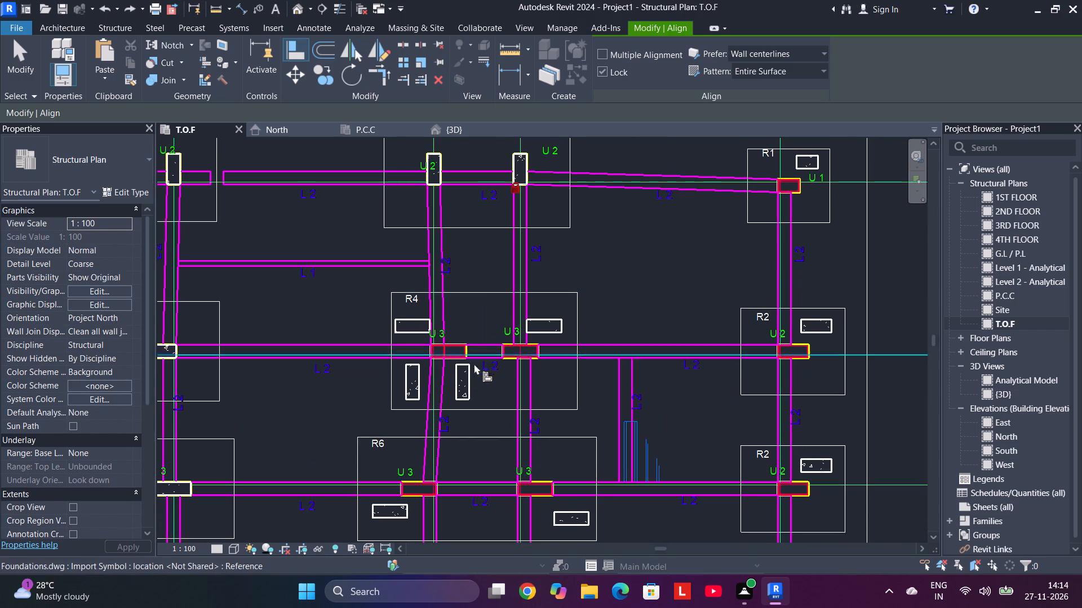
scroll(445, 370, "up", 5)
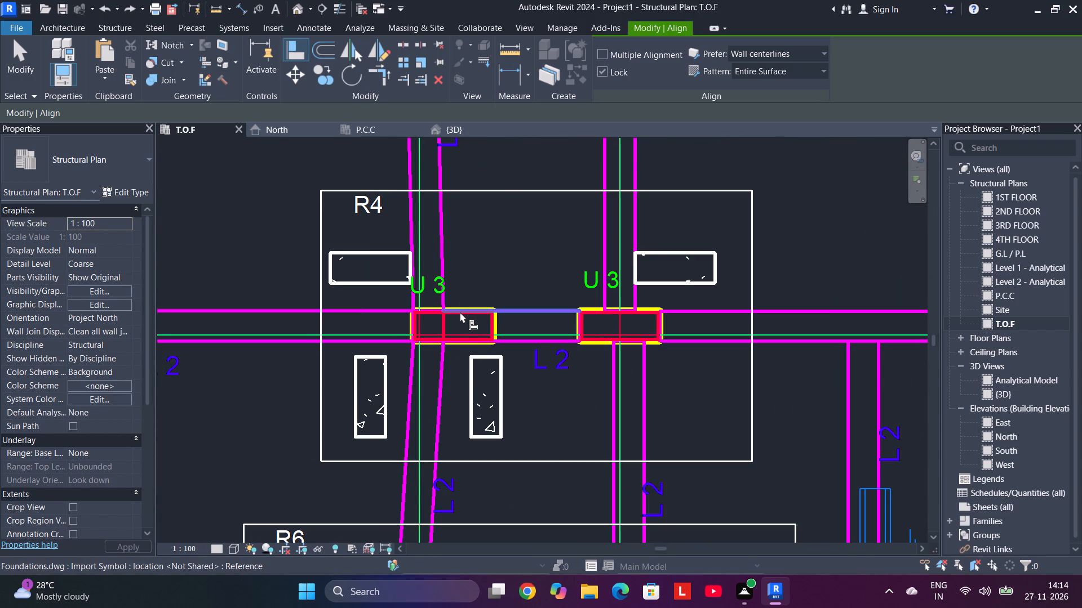
left_click(453, 309)
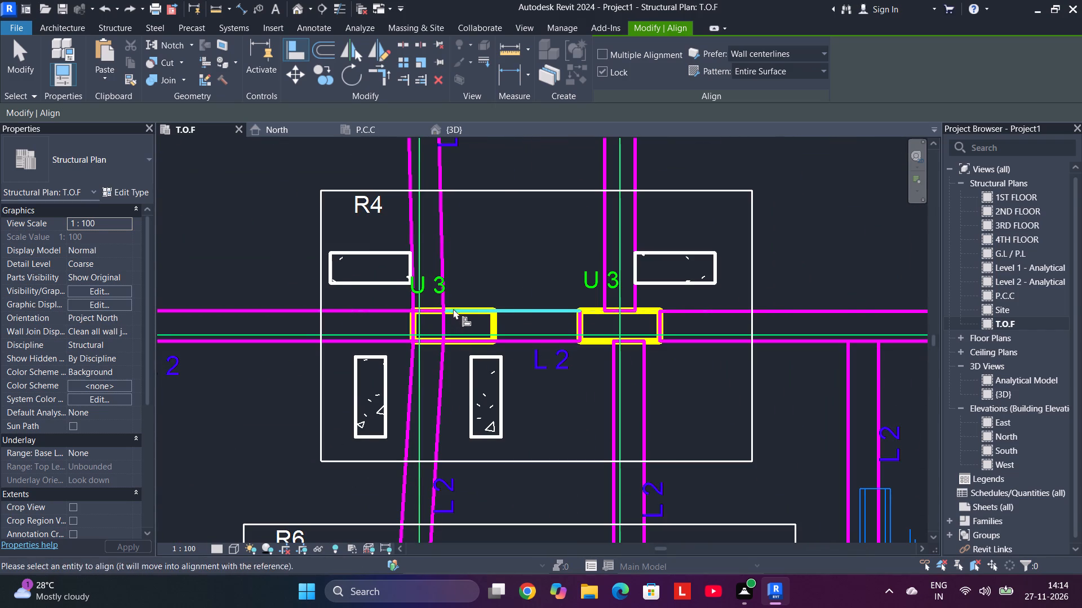
left_click(361, 253)
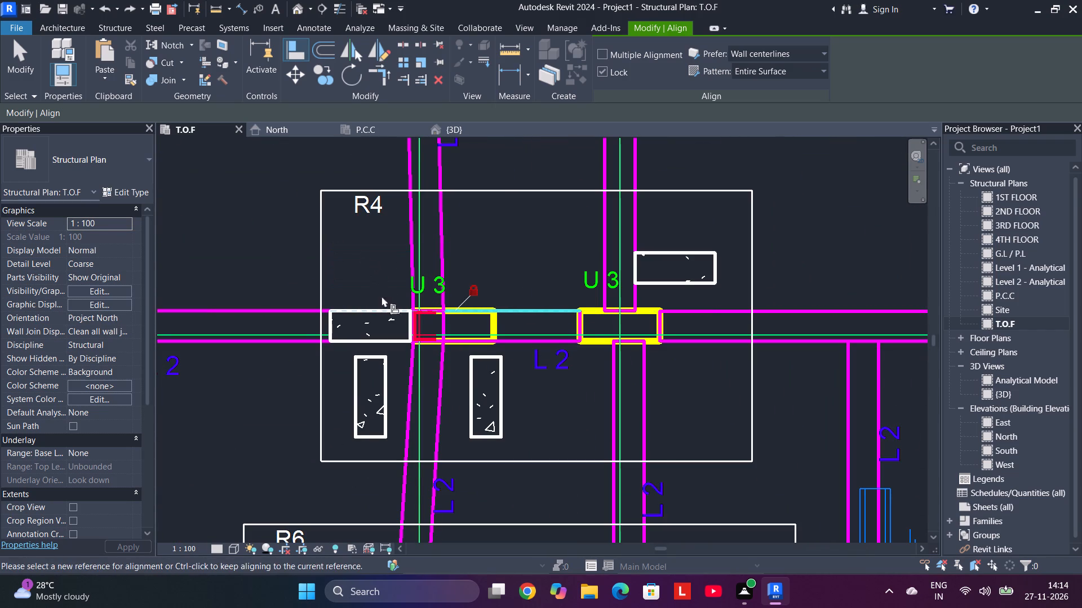
scroll(414, 324, "up", 6)
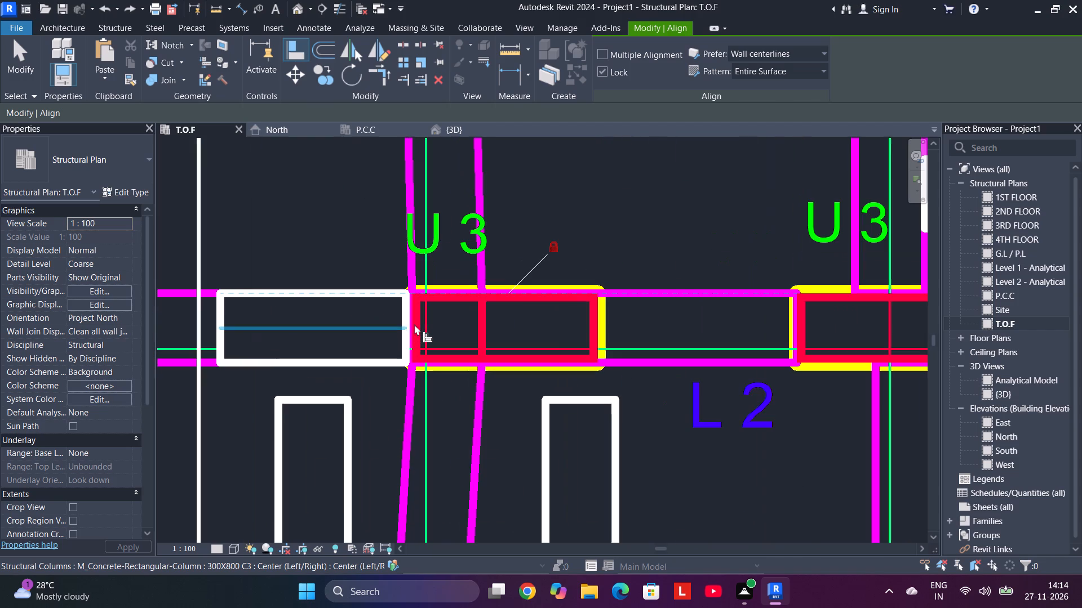
left_click(596, 312)
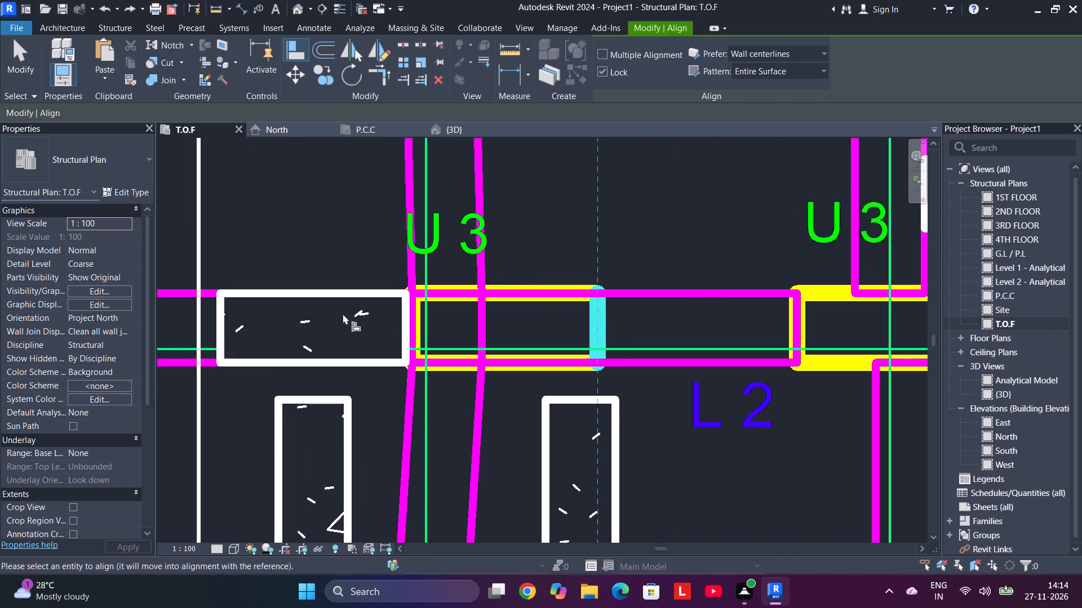
left_click(401, 316)
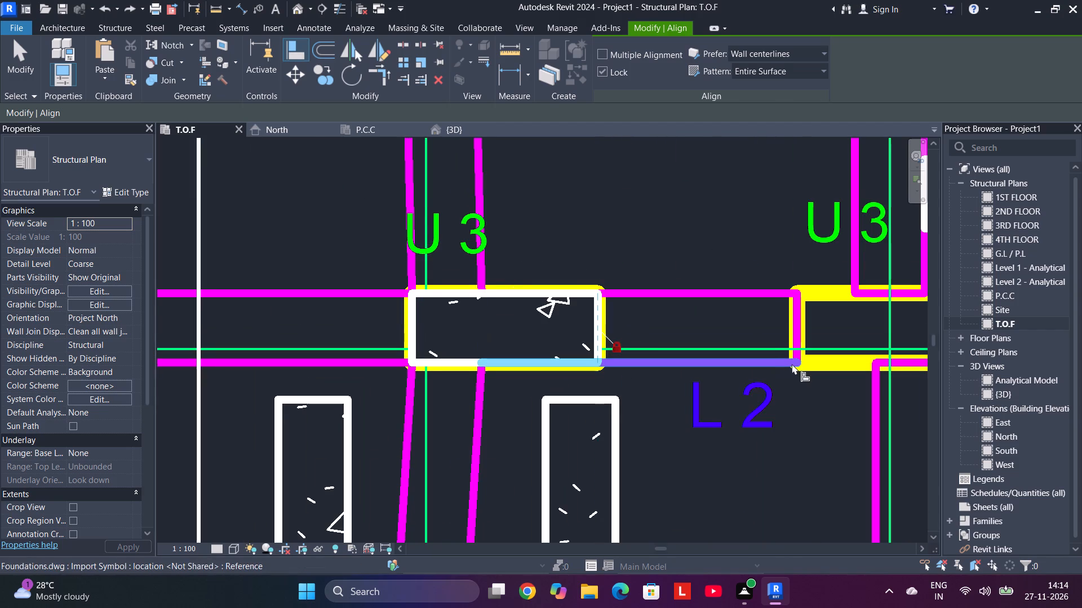
Align the top and left edges of the right-hand C3 column with its U 3 outline in the second-row R4 footing.
middle_click_drag(786, 365, 322, 390)
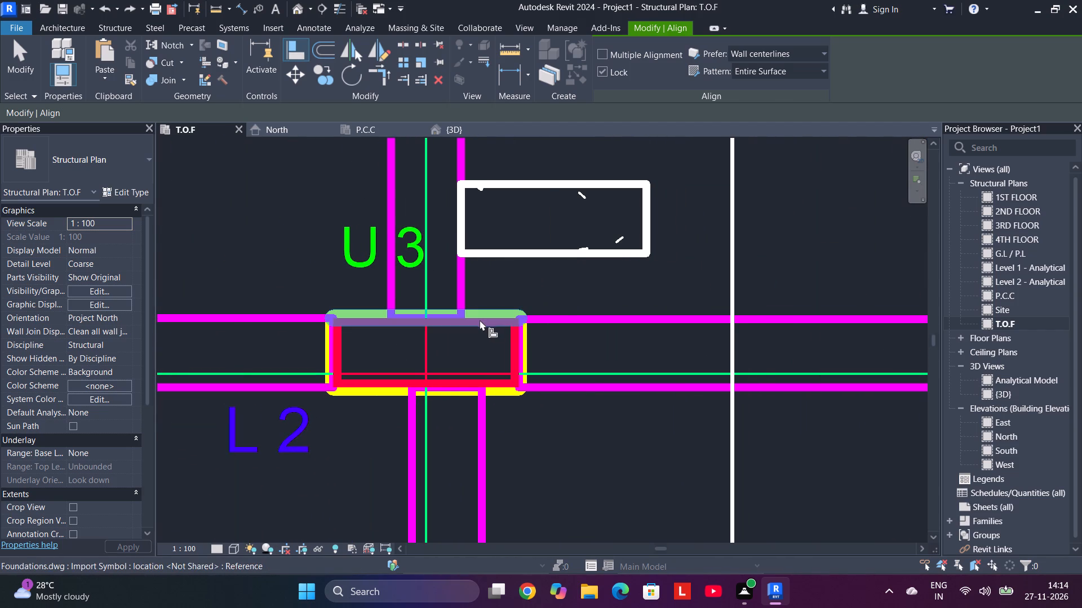
left_click(471, 314)
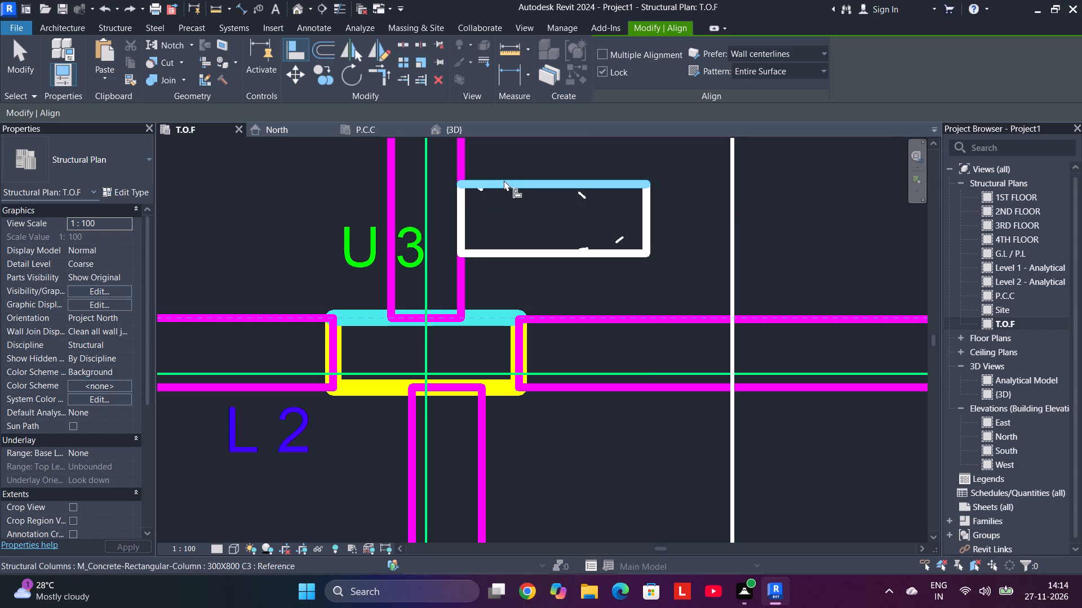
left_click(504, 182)
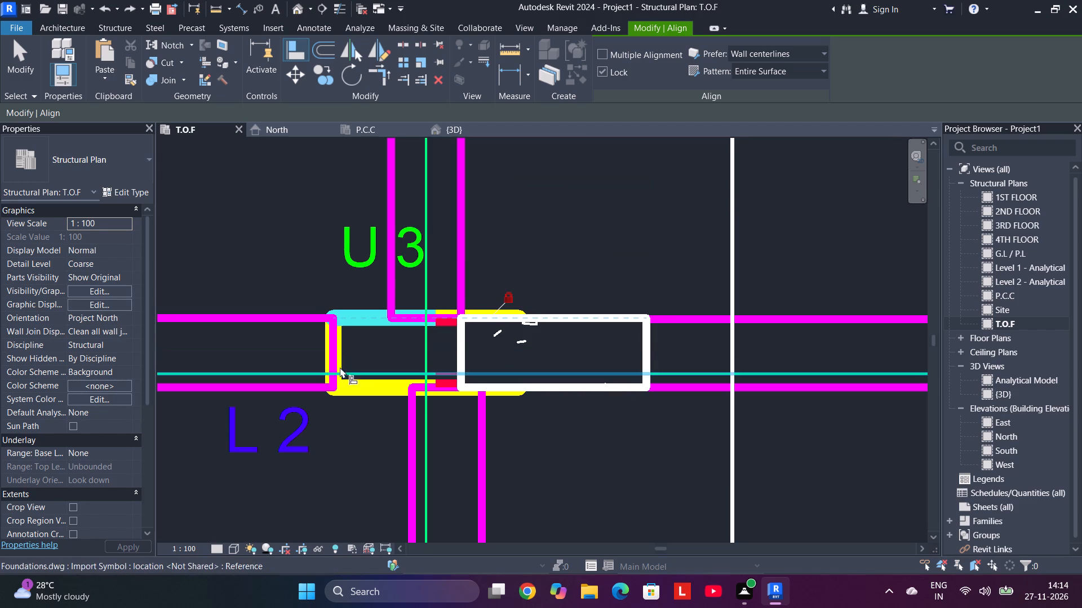
left_click(334, 364)
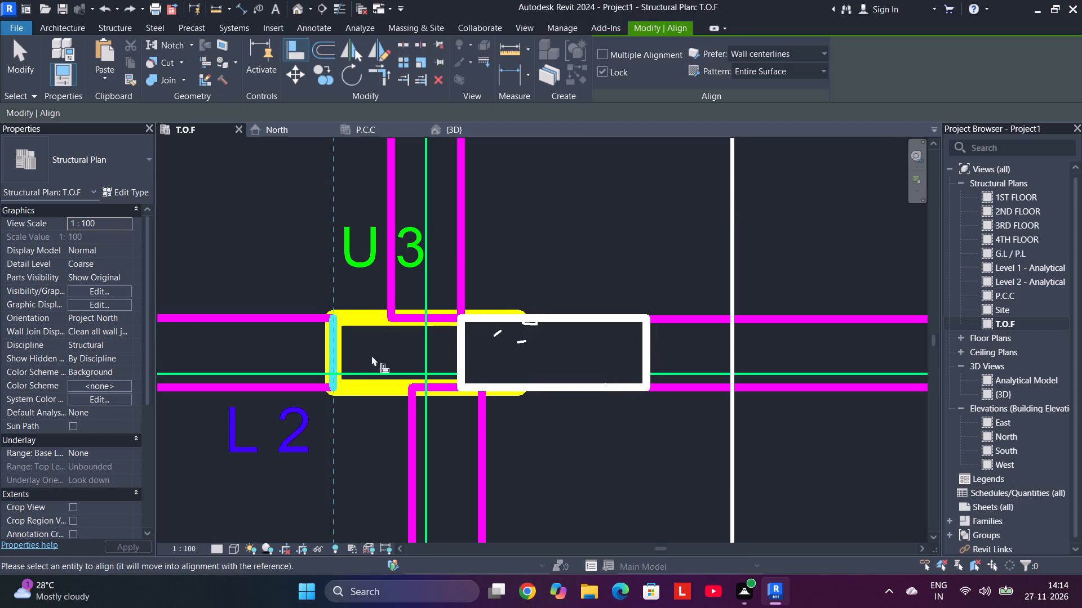
left_click(460, 349)
Align the bottom and right edges of the left C3 column with its U 3 outline in the R6 footing below R4.
scroll(460, 350, "down", 10)
middle_click_drag(446, 439, 475, 172)
scroll(358, 278, "up", 1)
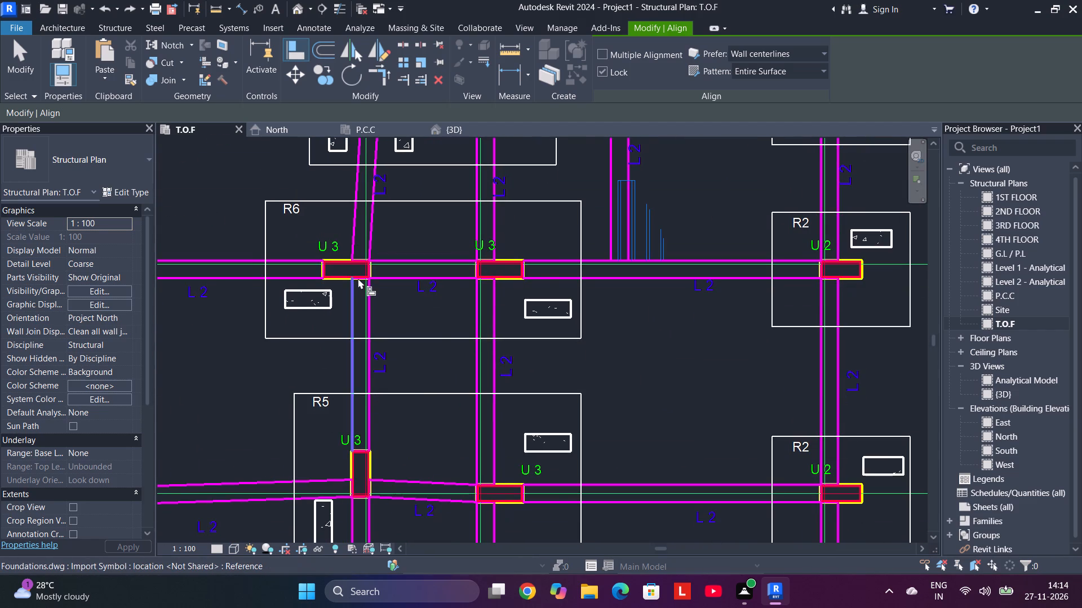
scroll(358, 278, "up", 8)
left_click(317, 280)
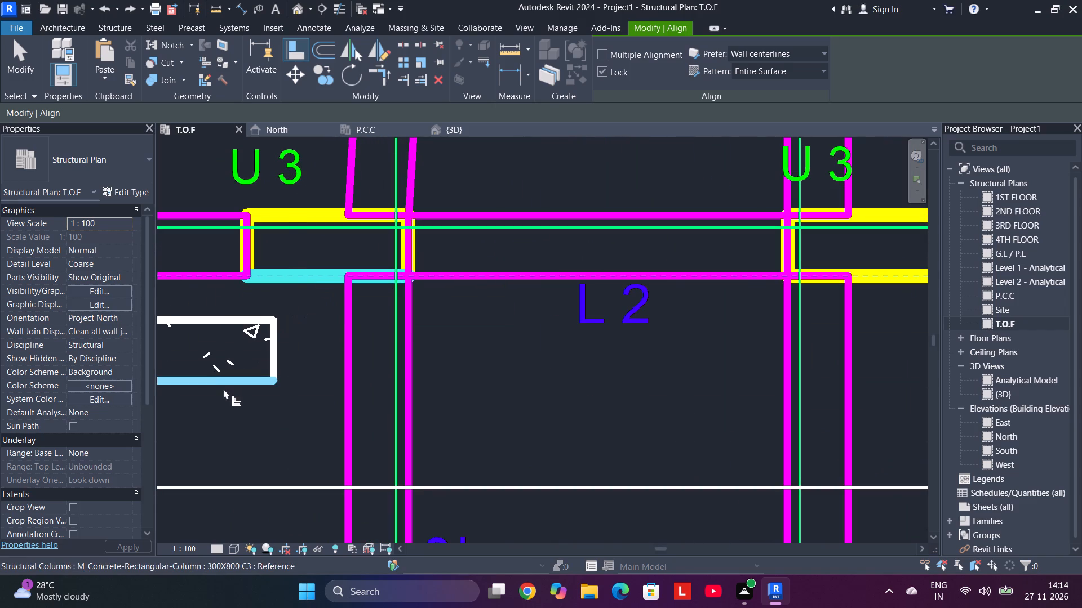
left_click(227, 380)
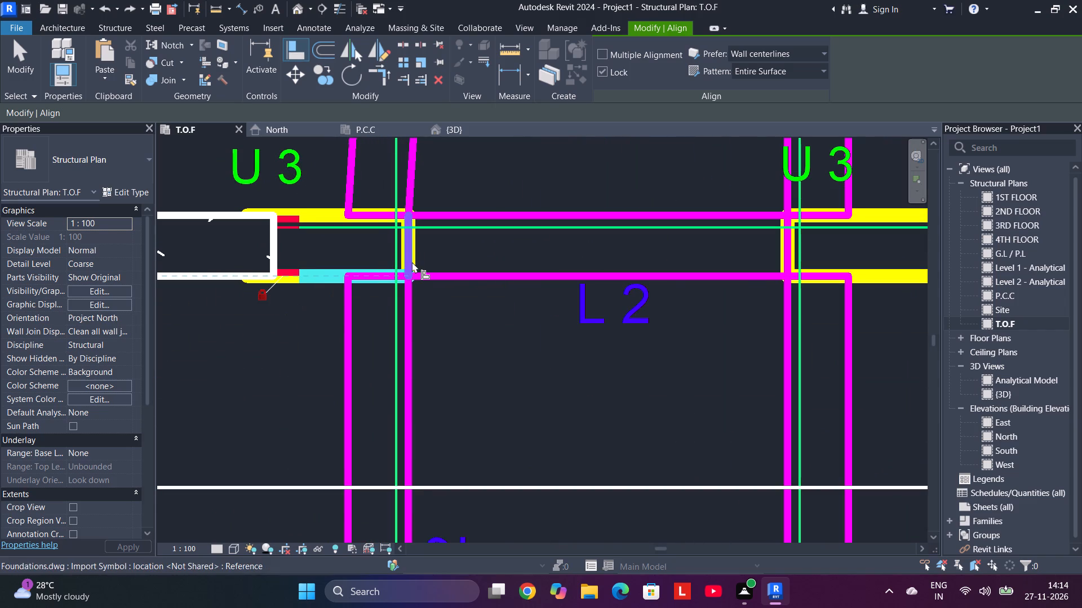
left_click(412, 262)
left_click(276, 244)
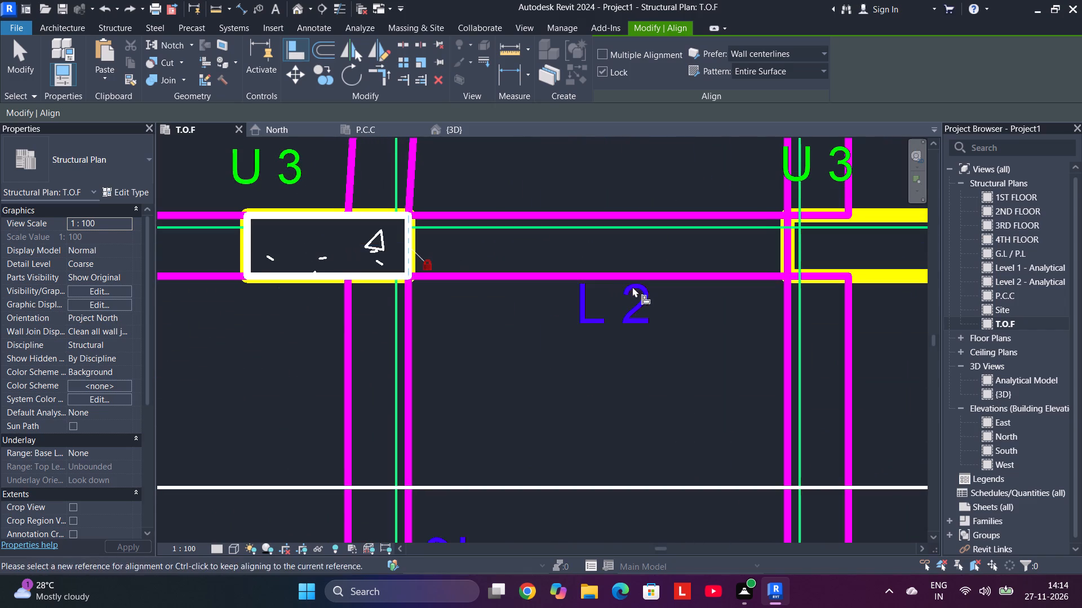
Align the top and left edges of the right-hand column with its U 3 outline in the same R6 footing.
middle_click_drag(632, 288, 159, 370)
left_click(409, 290)
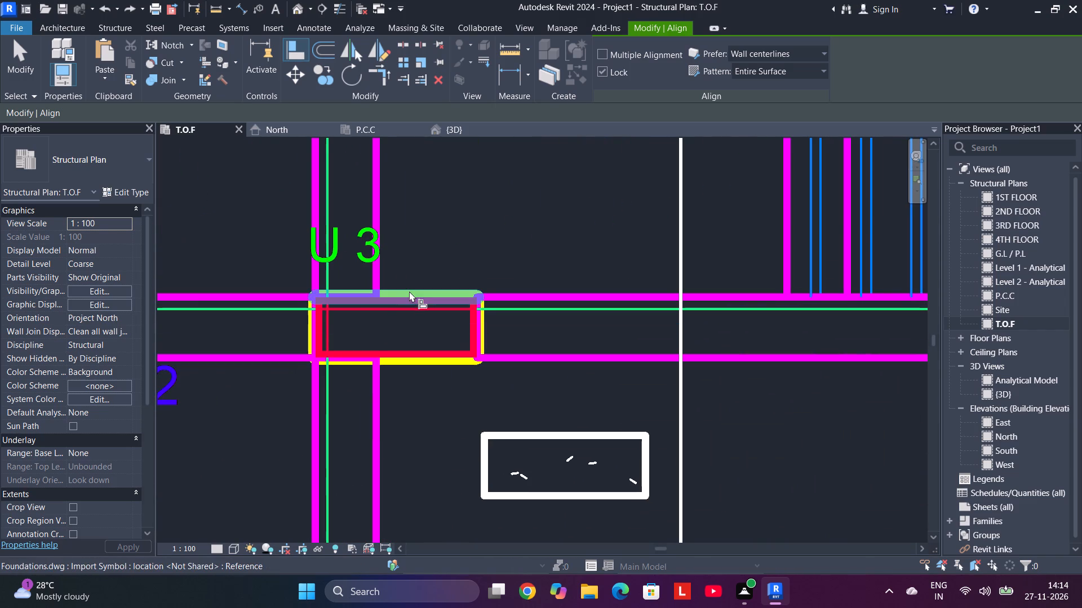
left_click(420, 294)
left_click(514, 435)
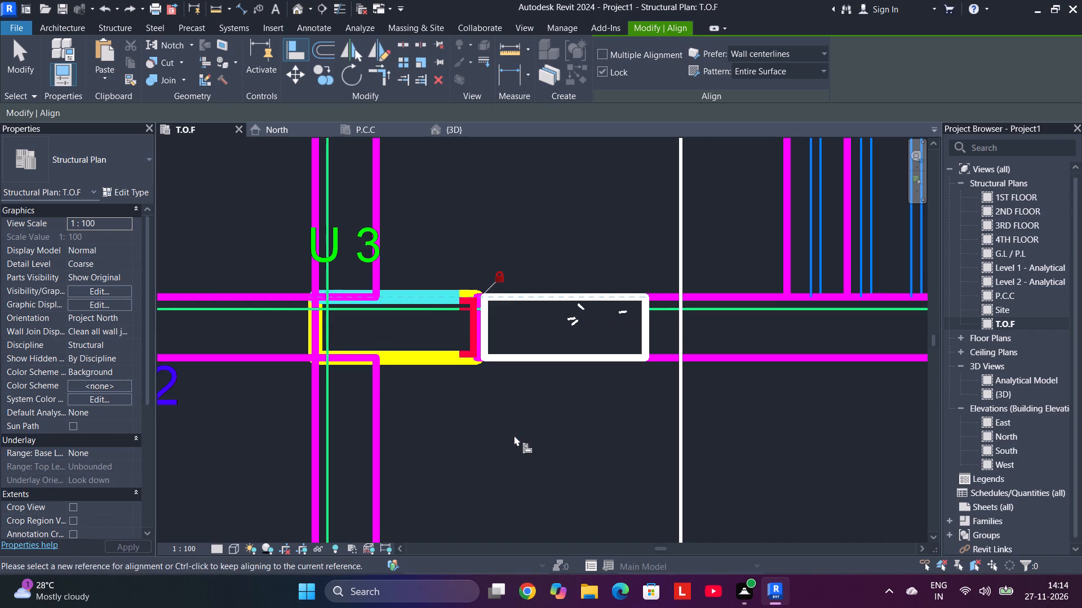
left_click(313, 338)
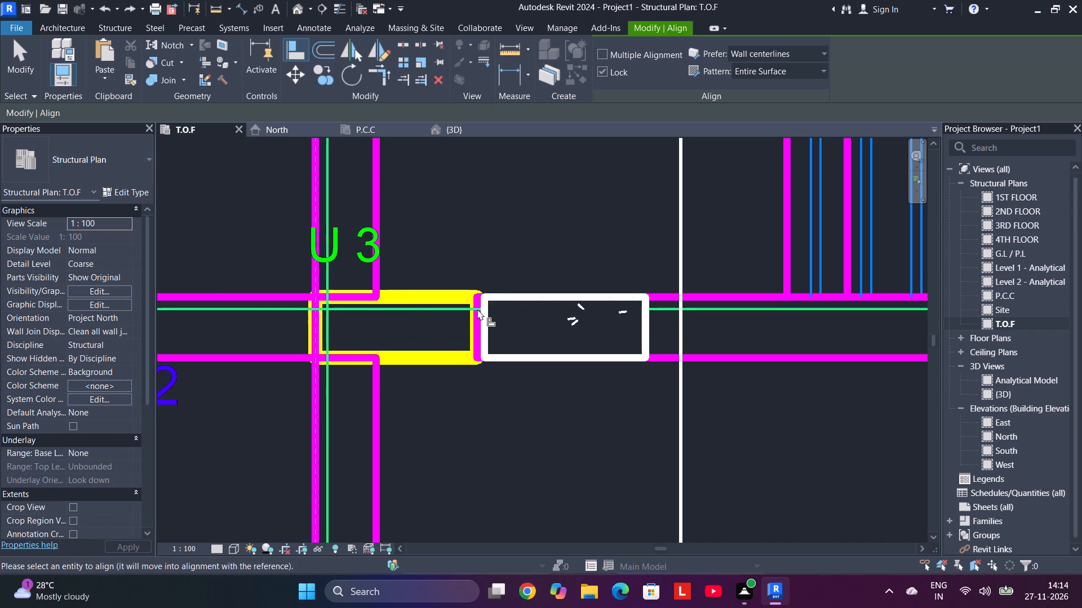
left_click(480, 314)
Align the bottom and right edges of the upright column with the left U 3 outline in the R5 footing below R6.
scroll(447, 319, "down", 10)
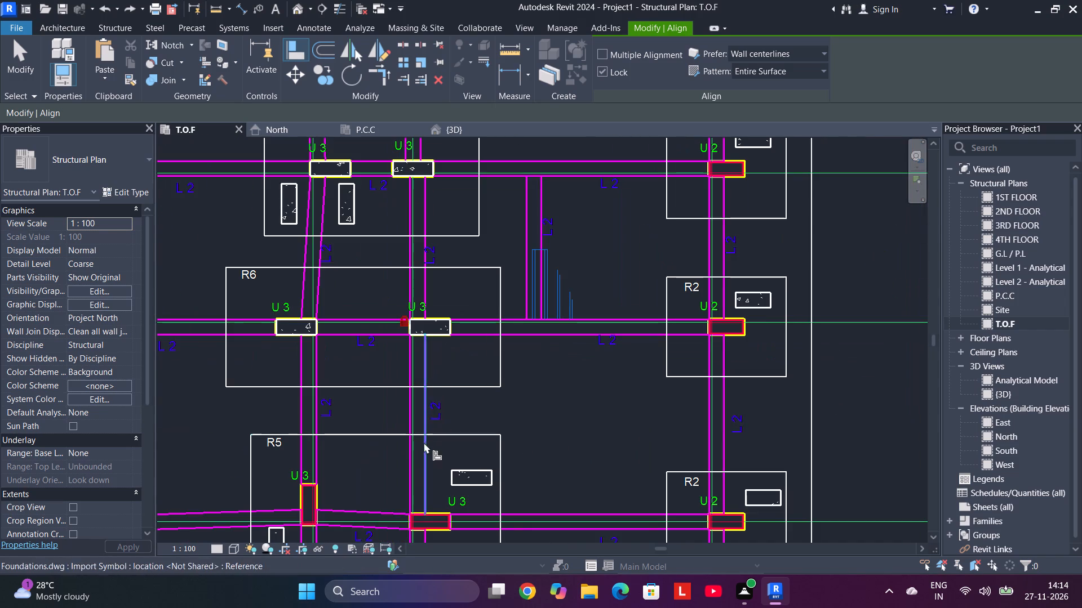
middle_click_drag(423, 449, 441, 257)
scroll(280, 336, "up", 4)
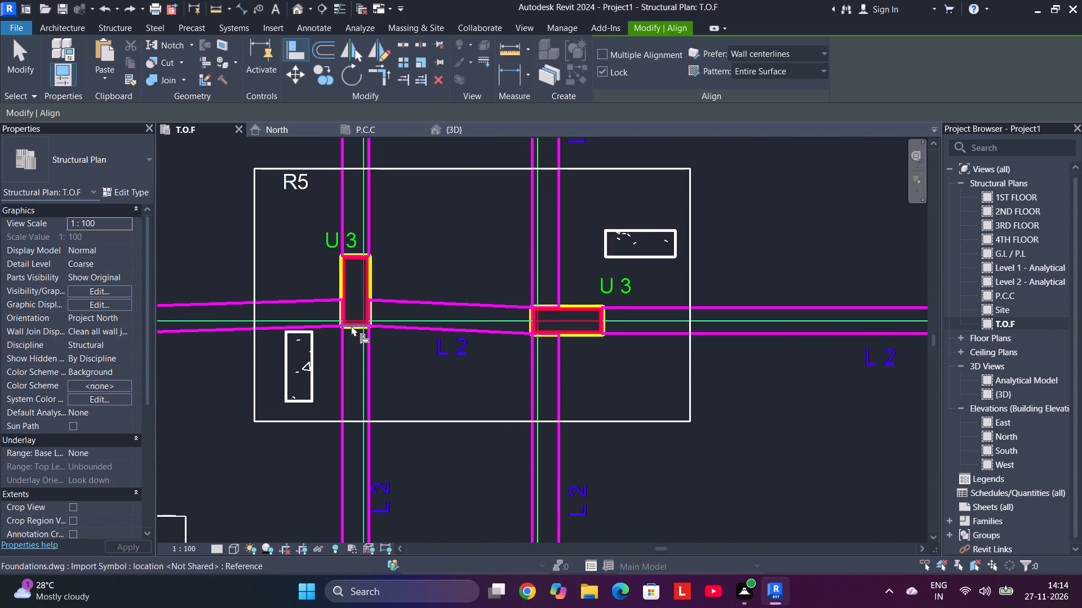
scroll(351, 325, "up", 4)
left_click(354, 327)
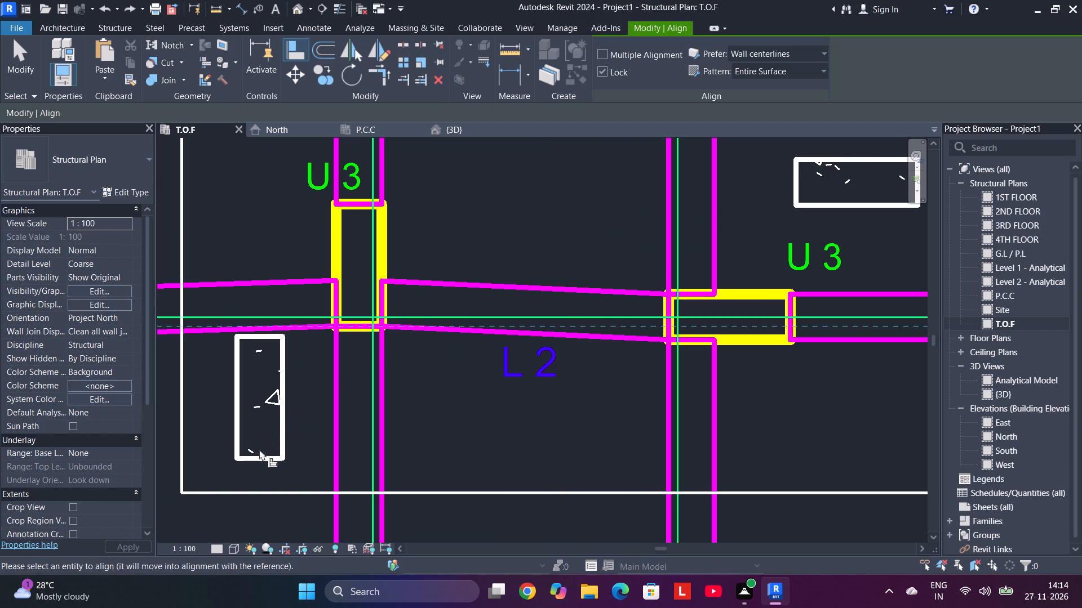
left_click(255, 453)
left_click(382, 235)
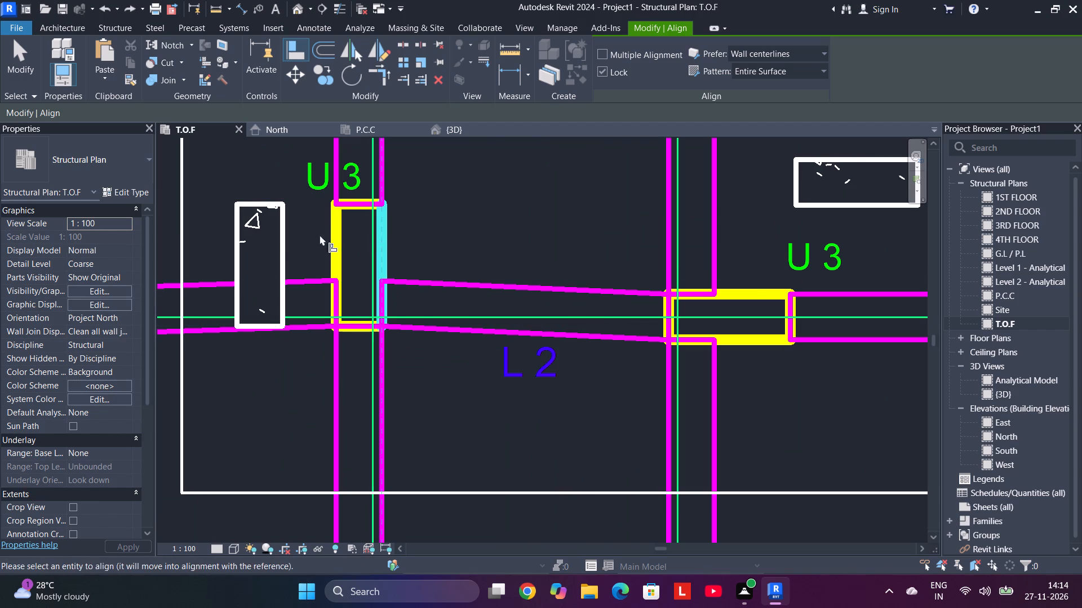
left_click(275, 235)
left_click(379, 239)
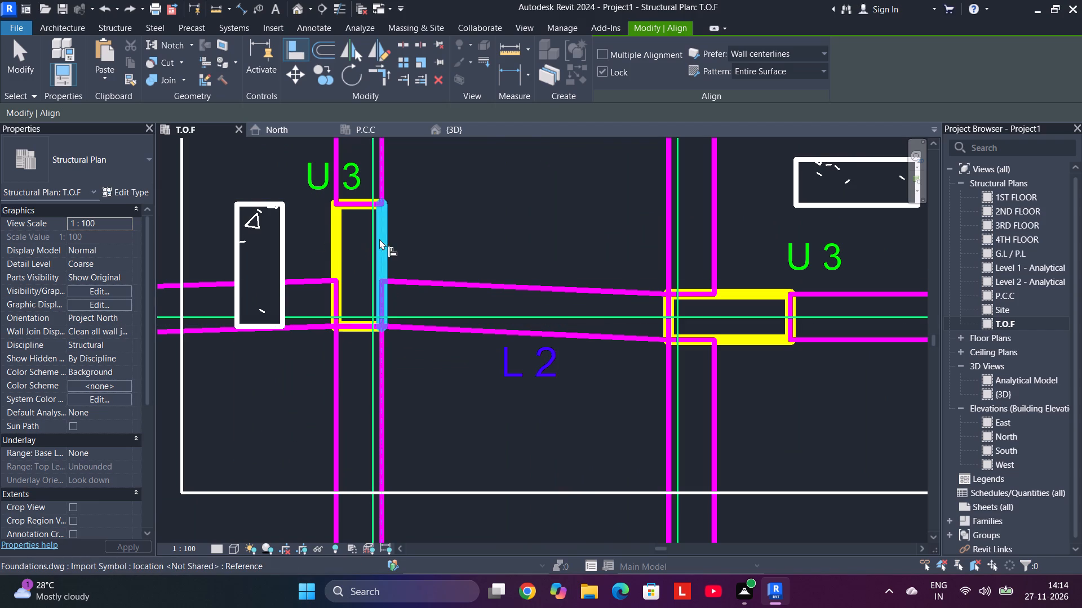
left_click(278, 263)
Align the bottom and left edges of the horizontal C3 column with the right-hand U 3 outline in the R5 footing.
scroll(392, 261, "down", 3)
middle_click_drag(393, 267, 393, 271)
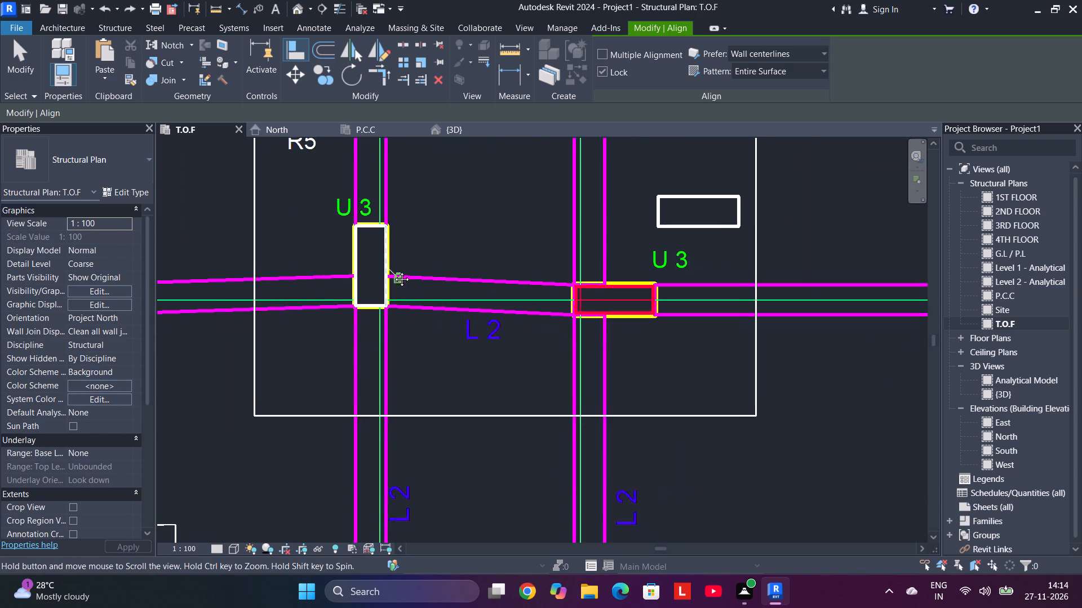
middle_click_drag(393, 271, 17, 270)
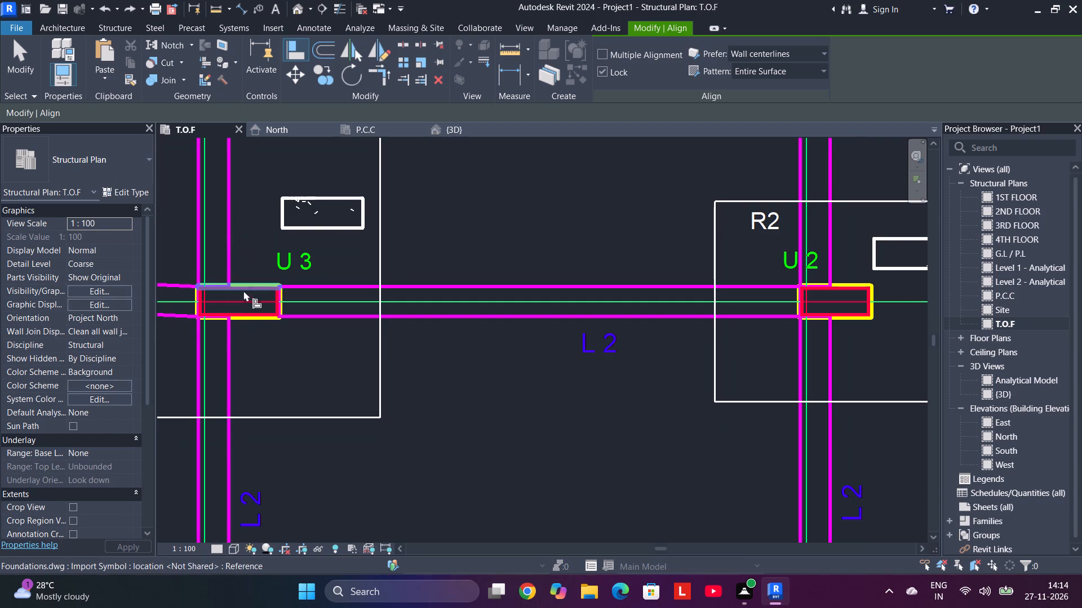
left_click(258, 315)
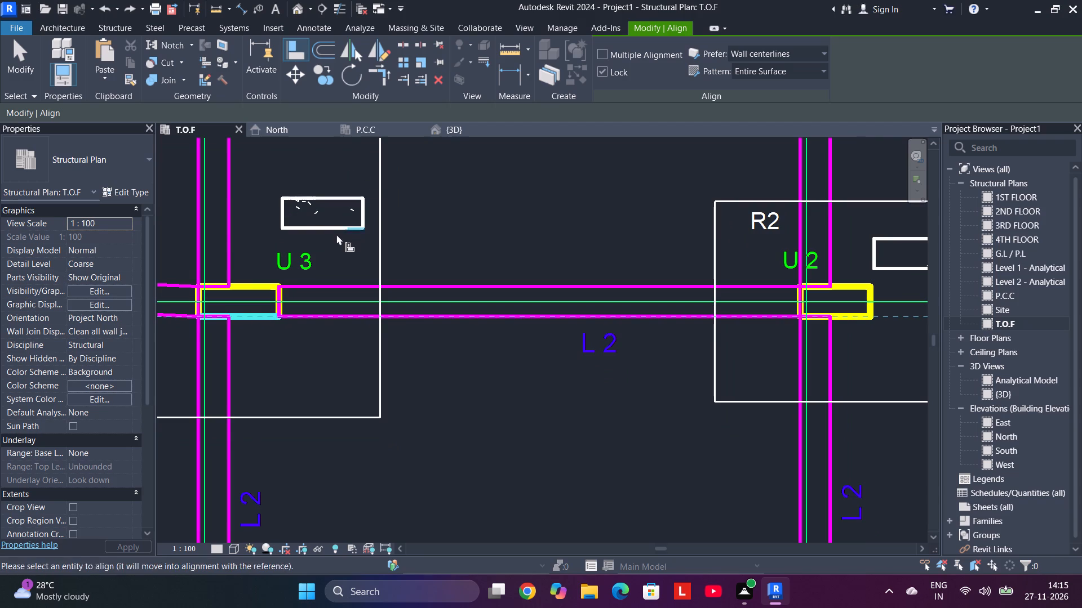
left_click(332, 229)
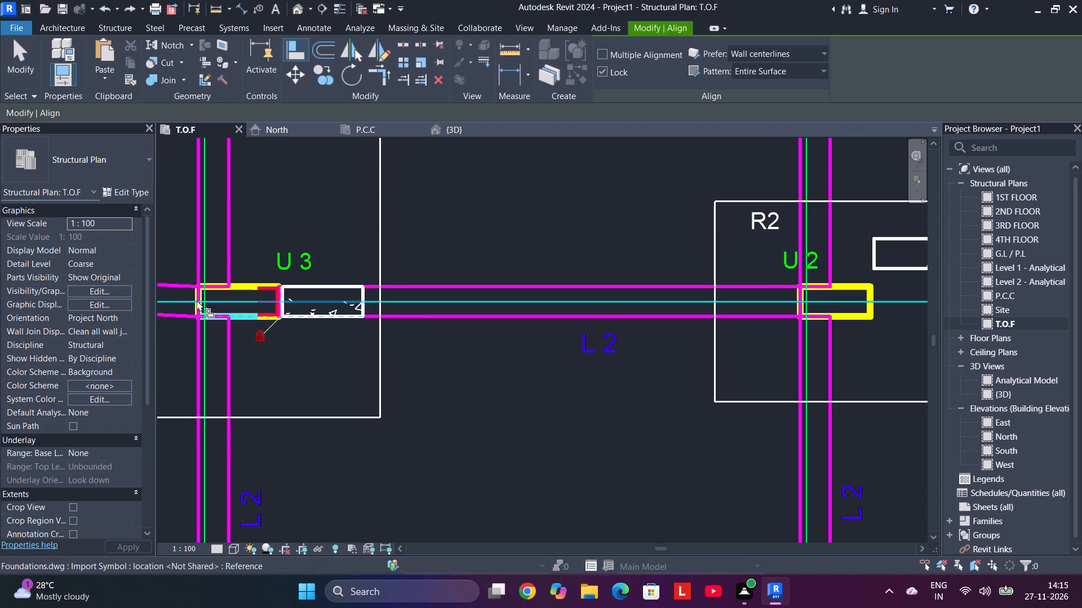
scroll(200, 297, "up", 5)
left_click(196, 297)
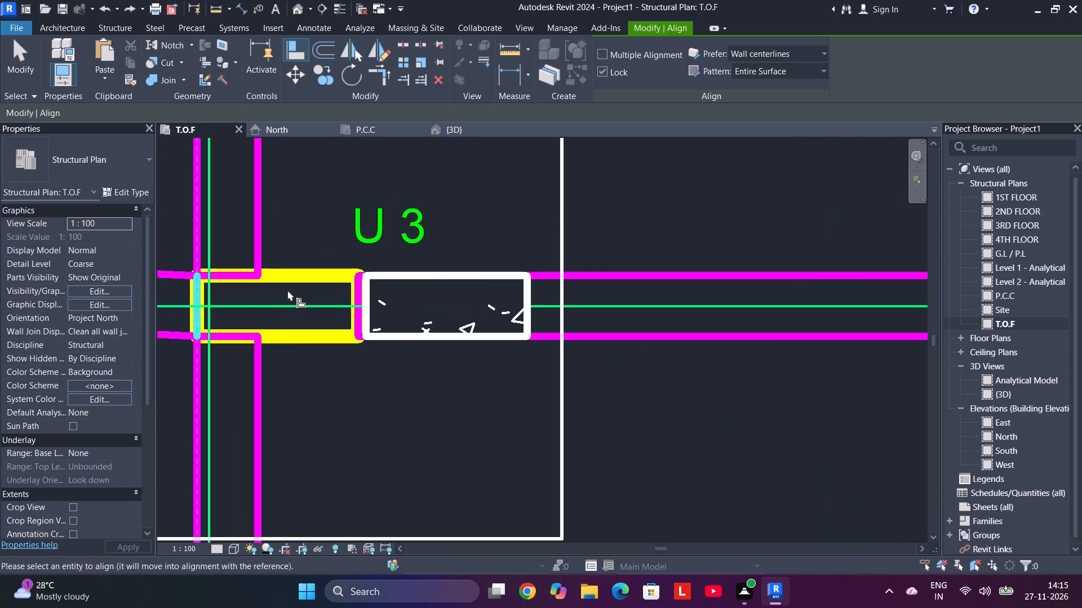
left_click(364, 297)
Align the left and bottom edges of the left C2 column with its U 2 outline in the R6 footing directly below R5.
scroll(364, 296, "down", 11)
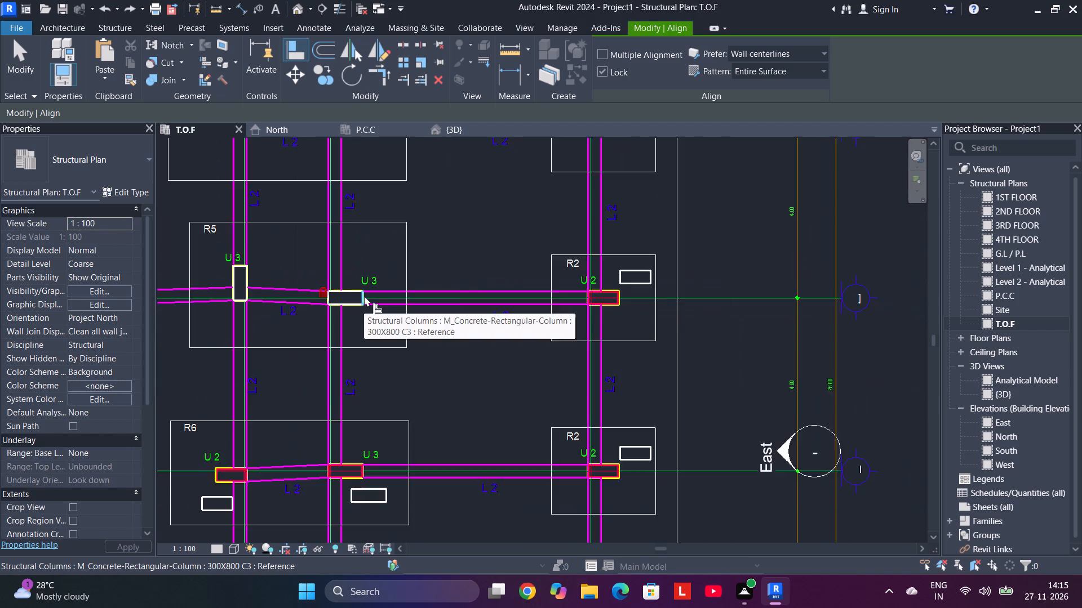
scroll(364, 296, "down", 4)
middle_click_drag(352, 428, 368, 329)
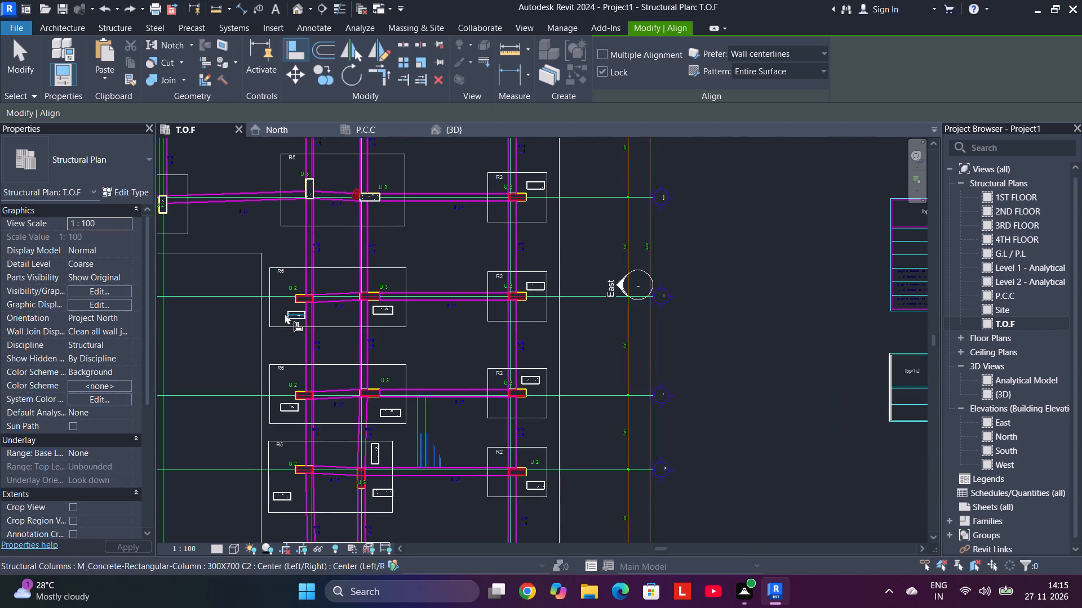
scroll(294, 305, "up", 11)
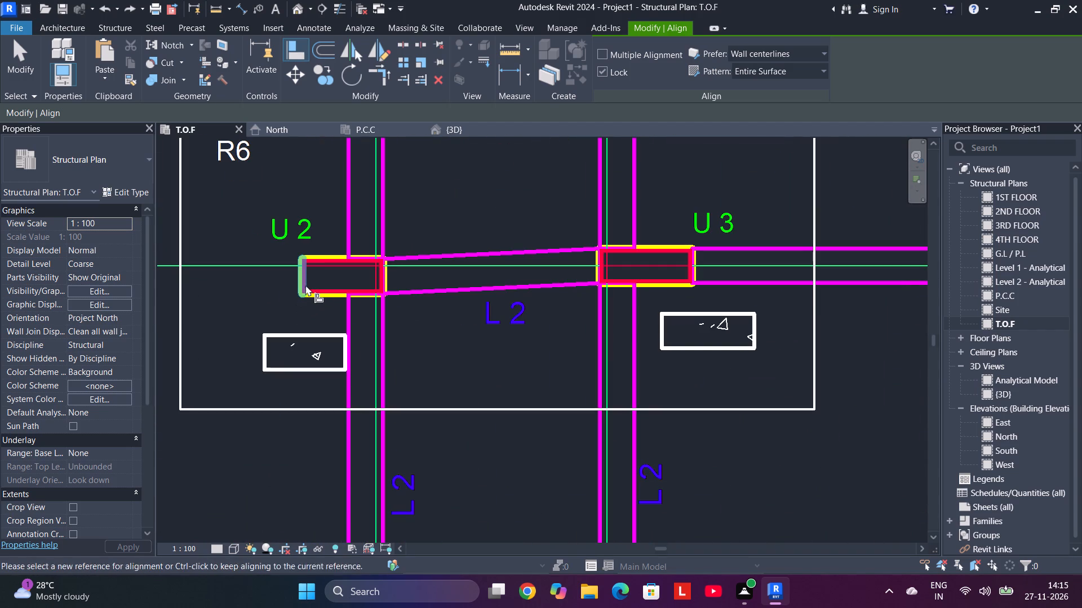
left_click(301, 283)
left_click(265, 343)
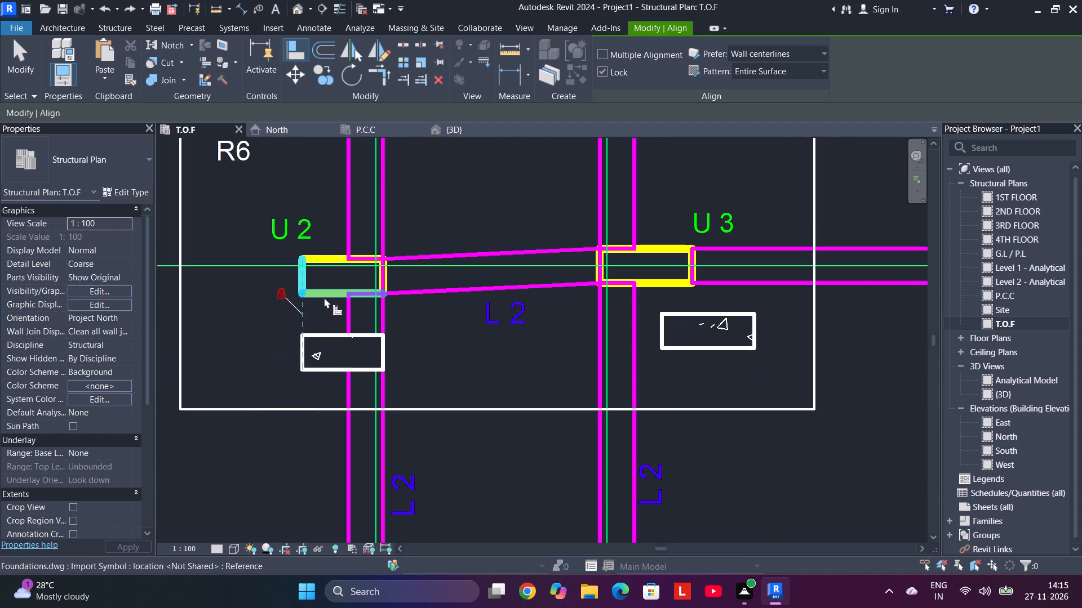
left_click(324, 297)
left_click(329, 365)
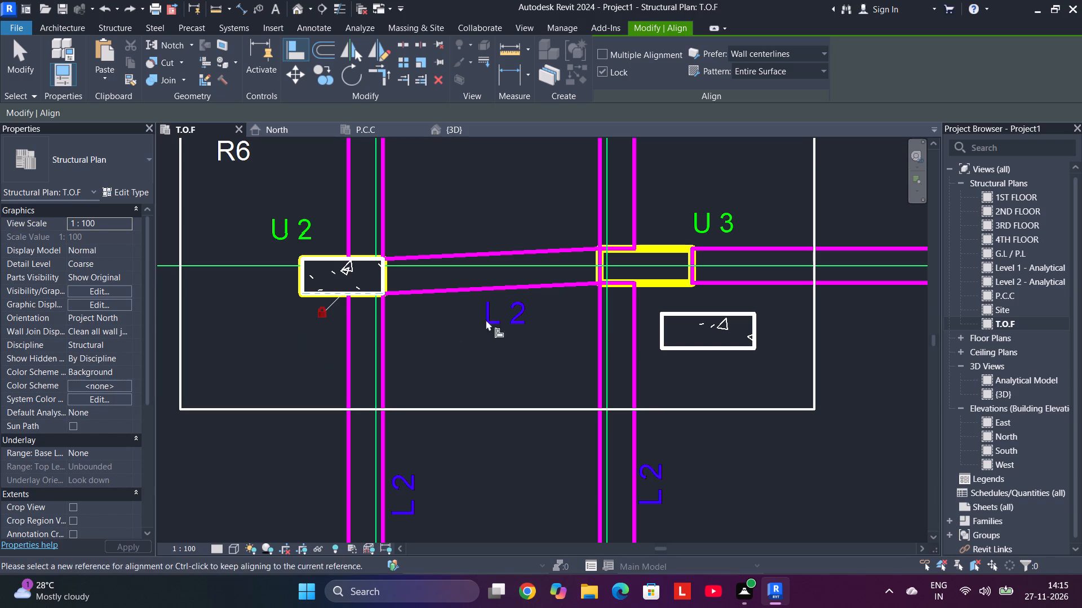
Align the right and bottom edges of the right-hand column with its U 3 outline in the same R6 footing.
left_click(696, 257)
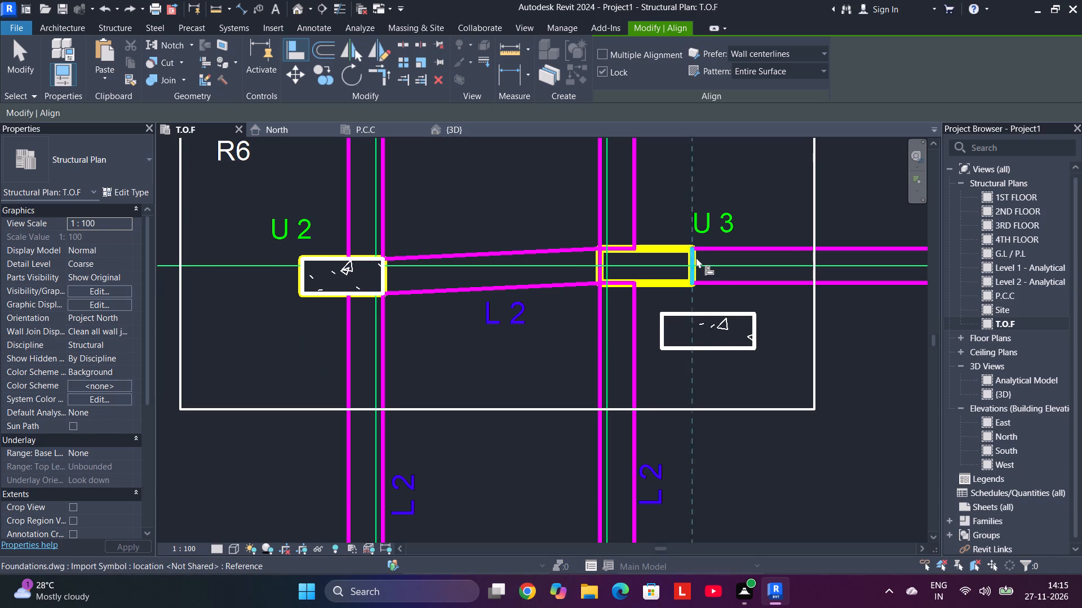
left_click(753, 334)
left_click(673, 285)
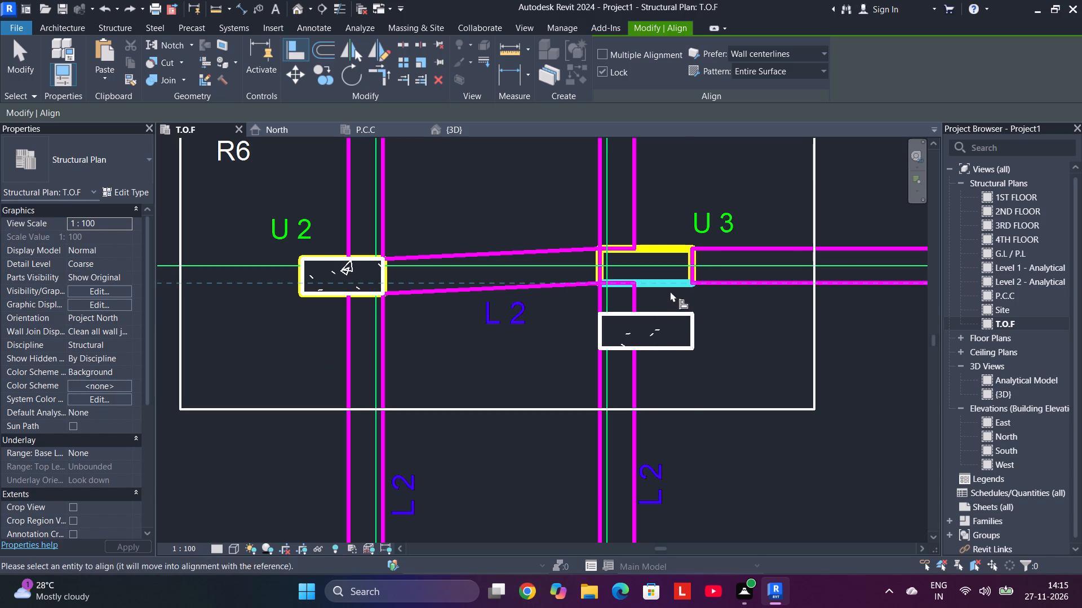
left_click(672, 346)
Align the left and bottom edges of the left column with its U 2 outline in the next R6 footing down.
scroll(656, 381, "down", 3)
middle_click_drag(640, 401, 608, 167)
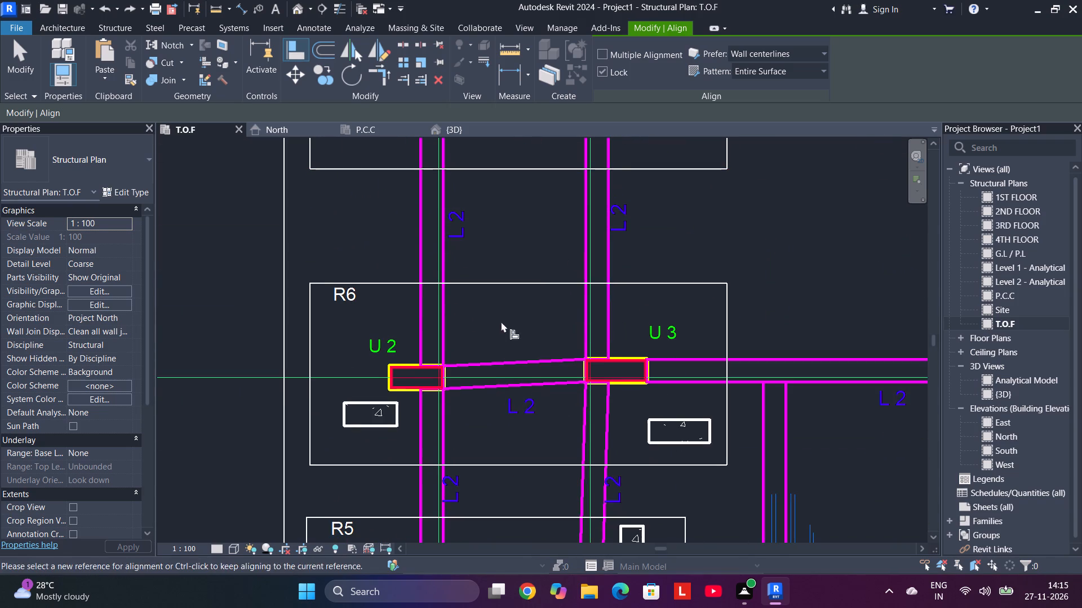
middle_click_drag(400, 424, 388, 339)
scroll(460, 351, "up", 3)
middle_click_drag(460, 351, 432, 358)
left_click(309, 279)
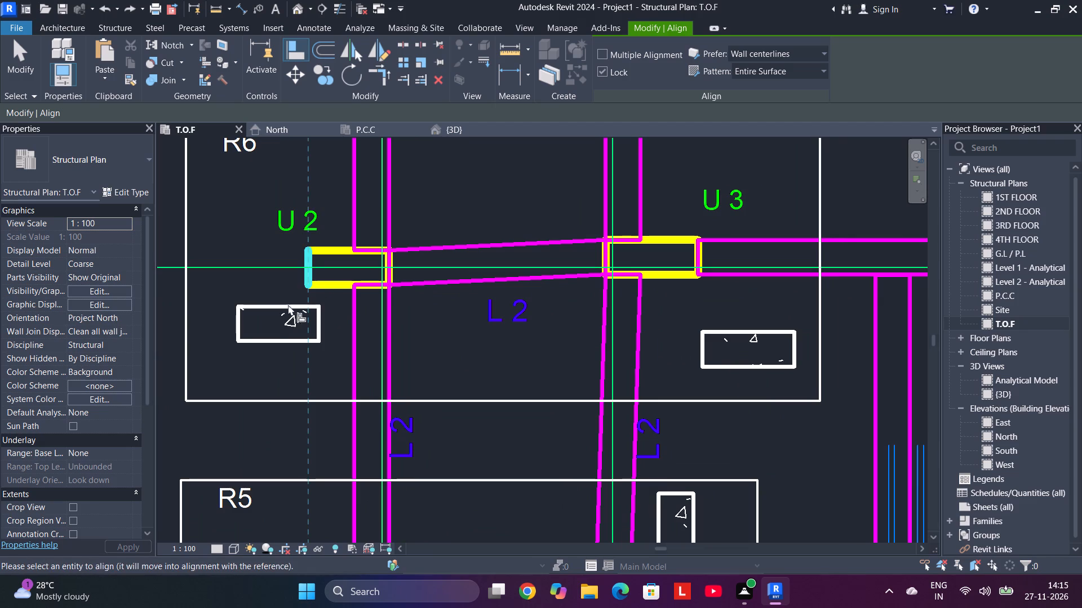
left_click(236, 325)
left_click(335, 285)
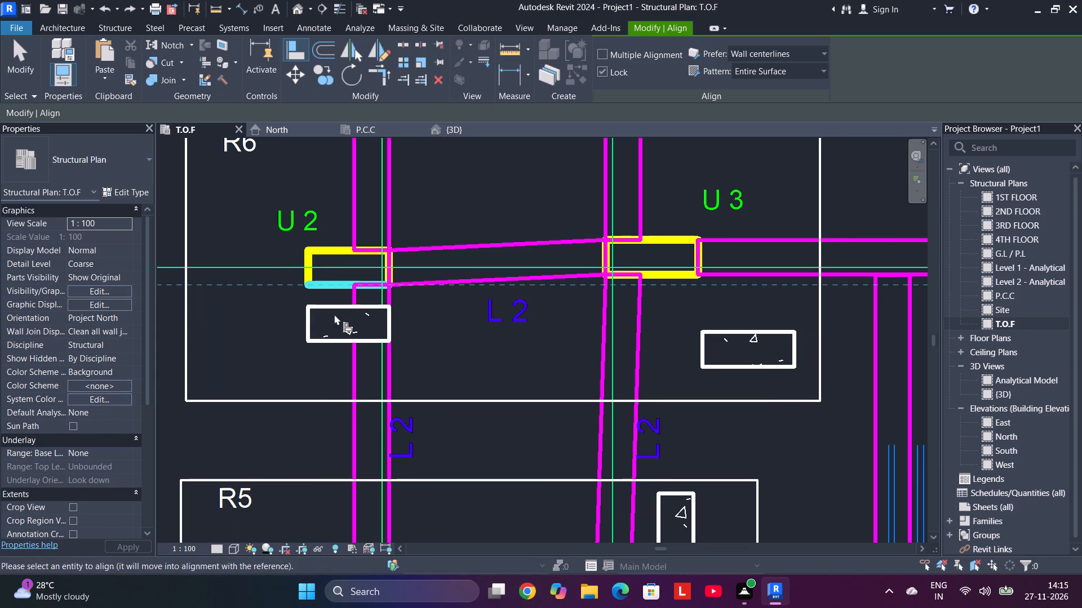
left_click(329, 344)
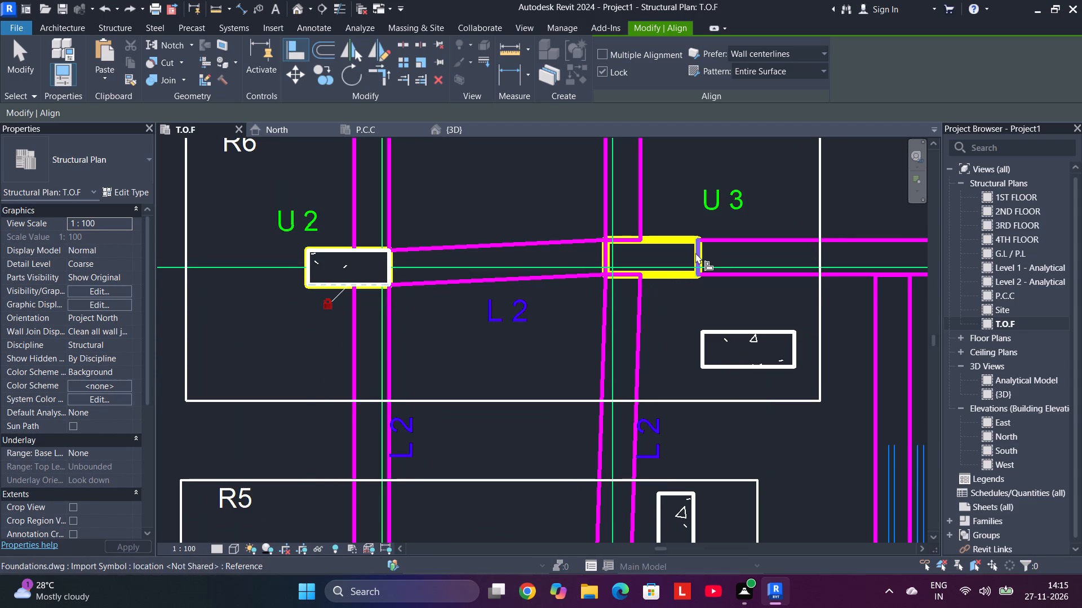
Align the right and bottom edges of the right-hand C3 column with its U 3 outline in this lower R6 footing.
left_click(697, 253)
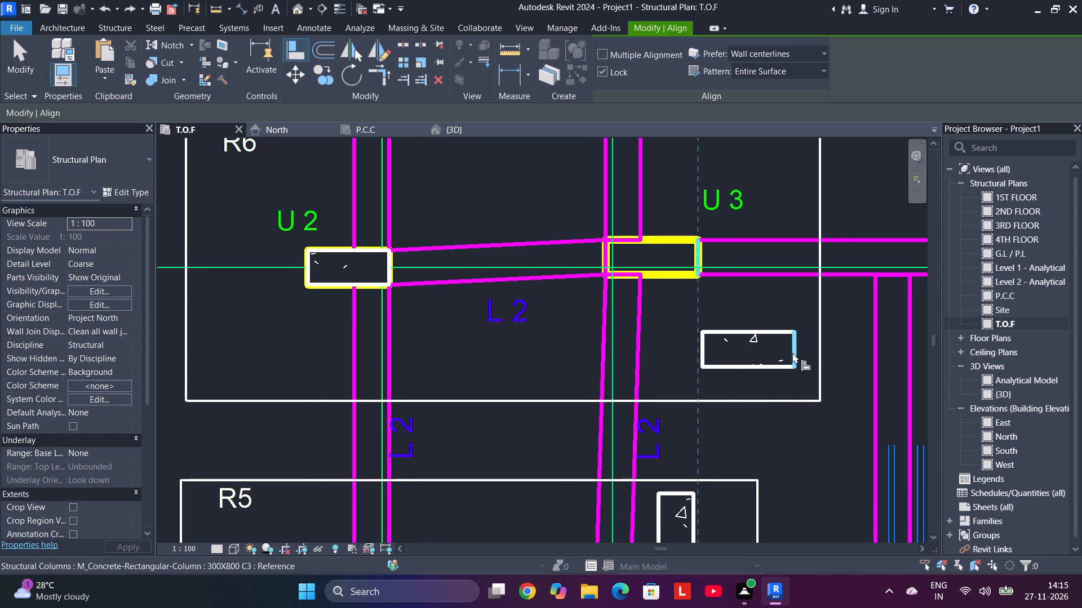
left_click(793, 351)
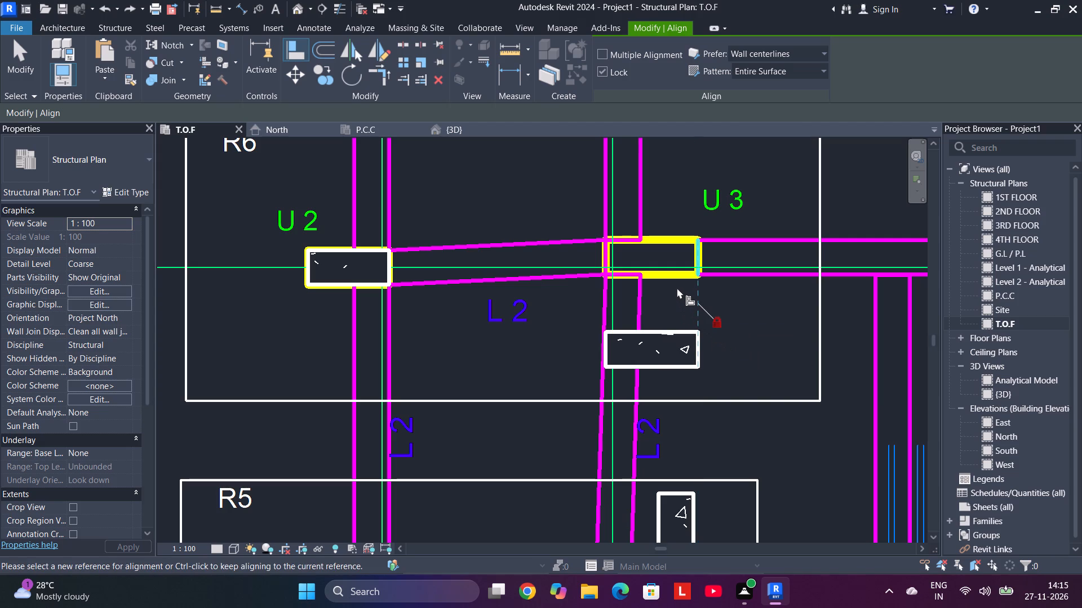
left_click(672, 276)
left_click(680, 368)
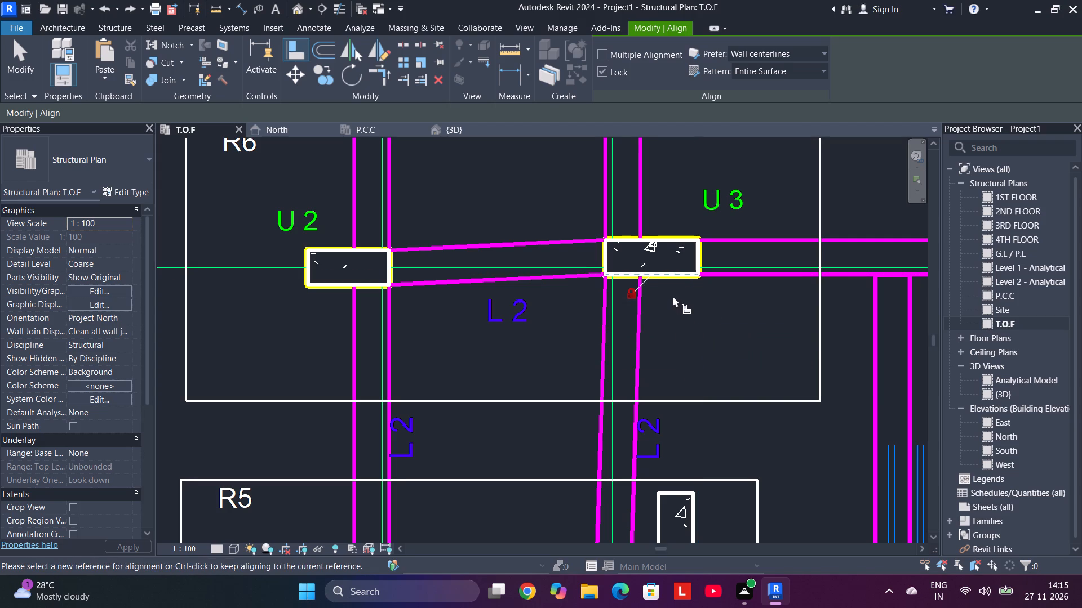
Align the left and bottom edges of the left column with its U 2 outline in the R5 footing above R4.
scroll(672, 293, "down", 4)
middle_click_drag(672, 296, 638, 126)
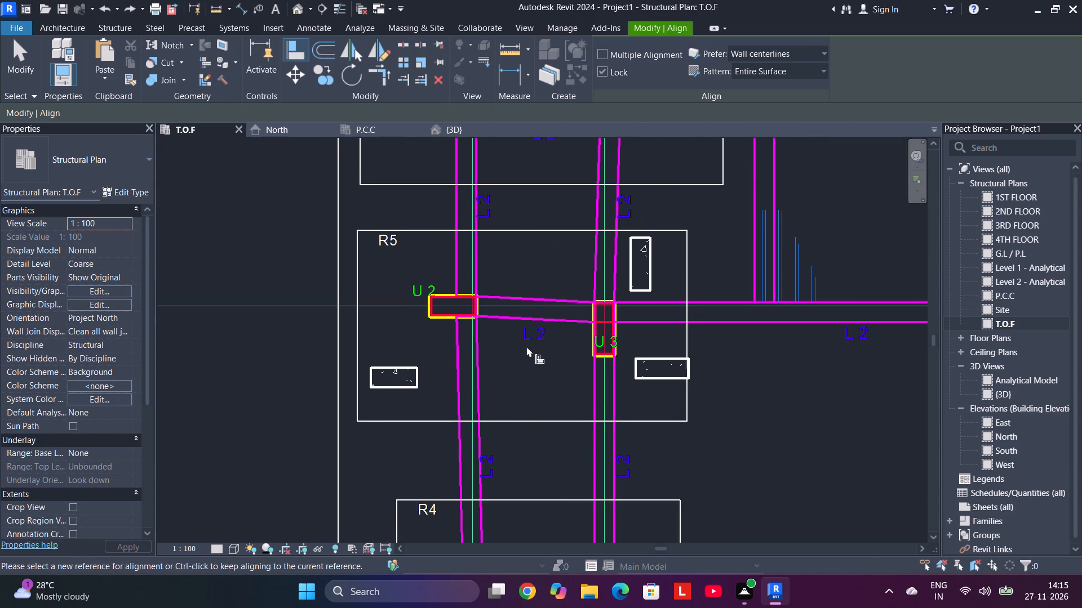
middle_click_drag(526, 346, 435, 329)
middle_click_drag(414, 327, 420, 313)
scroll(420, 313, "up", 1)
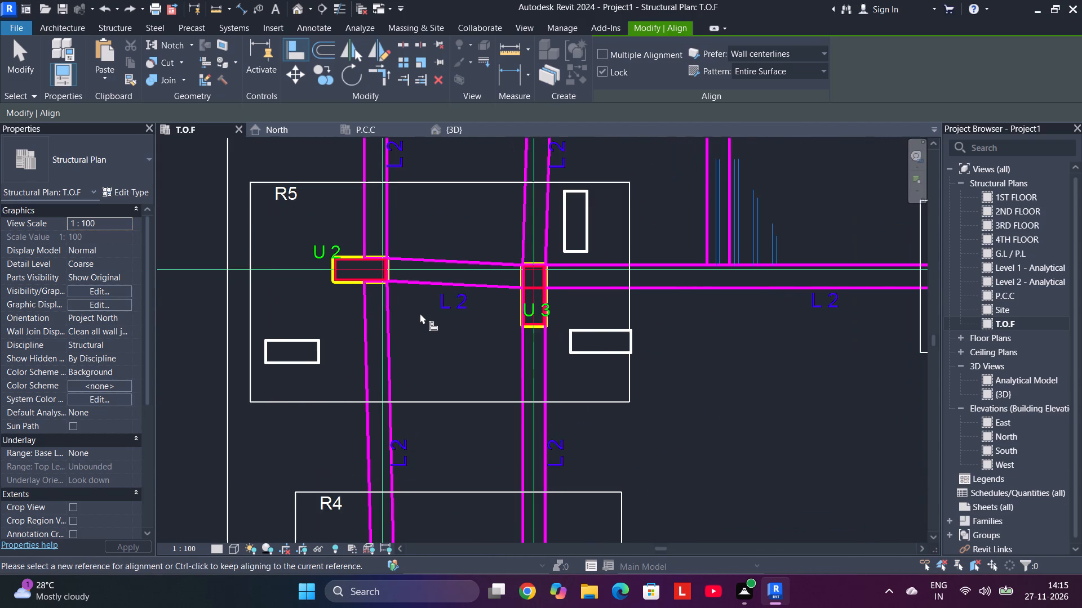
scroll(420, 313, "up", 1)
middle_click_drag(420, 315, 420, 336)
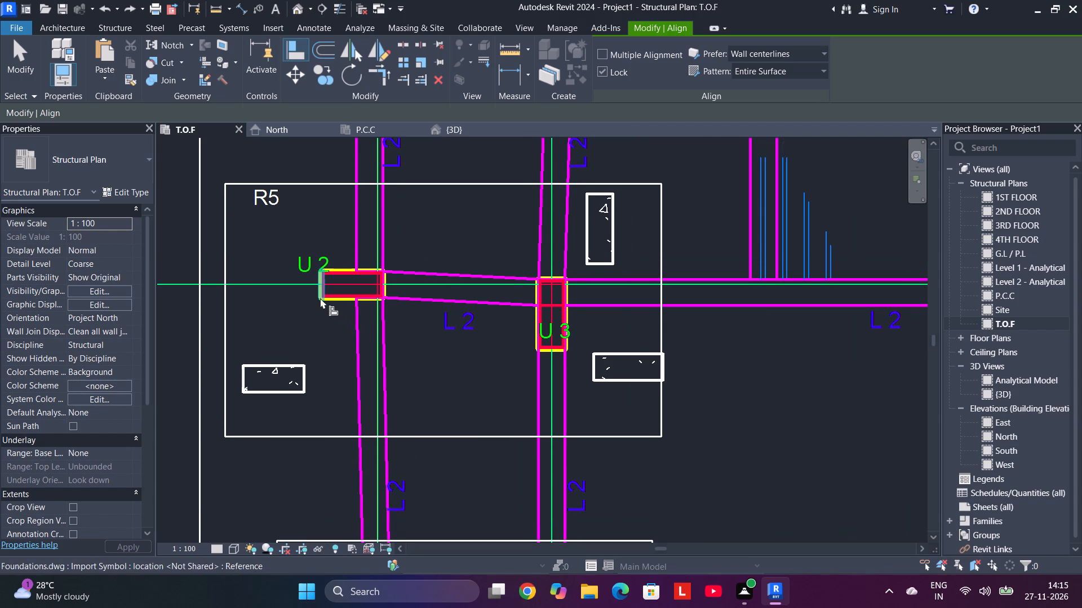
left_click(322, 285)
left_click(324, 298)
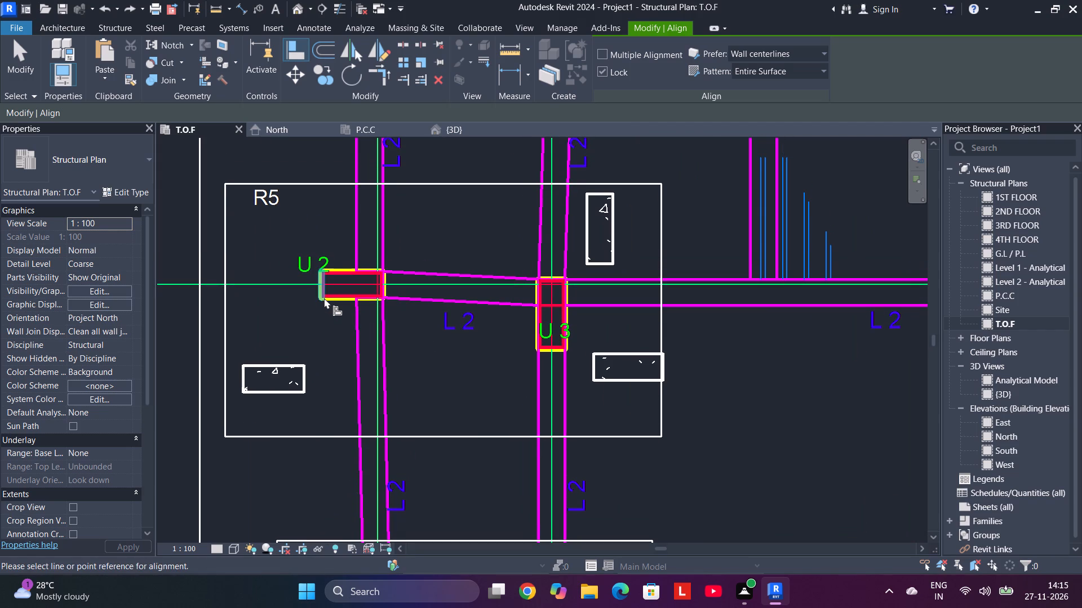
left_click(324, 298)
left_click(242, 382)
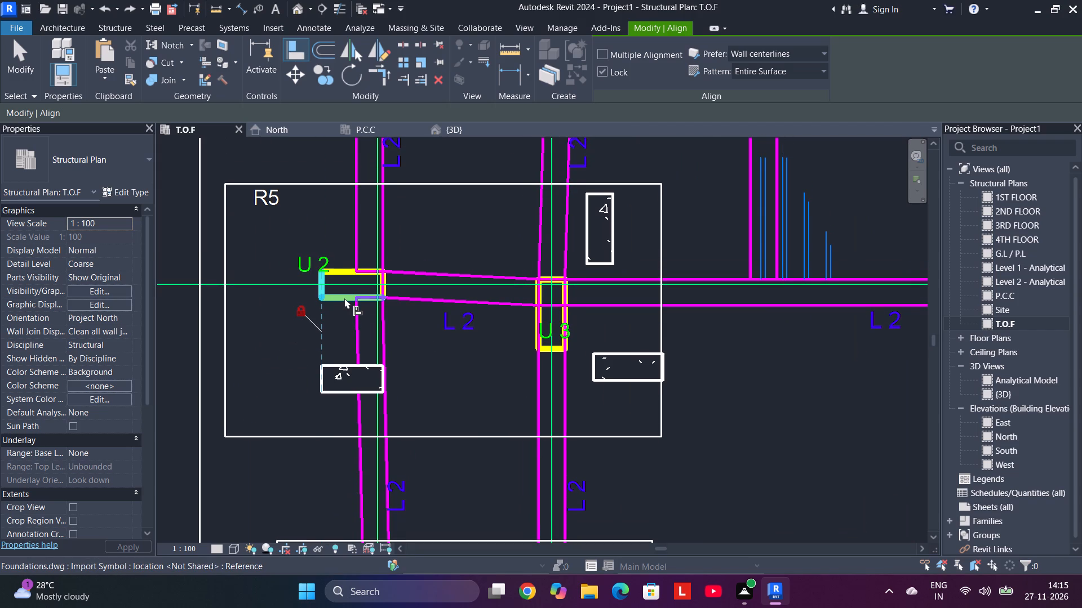
left_click(340, 296)
left_click(345, 392)
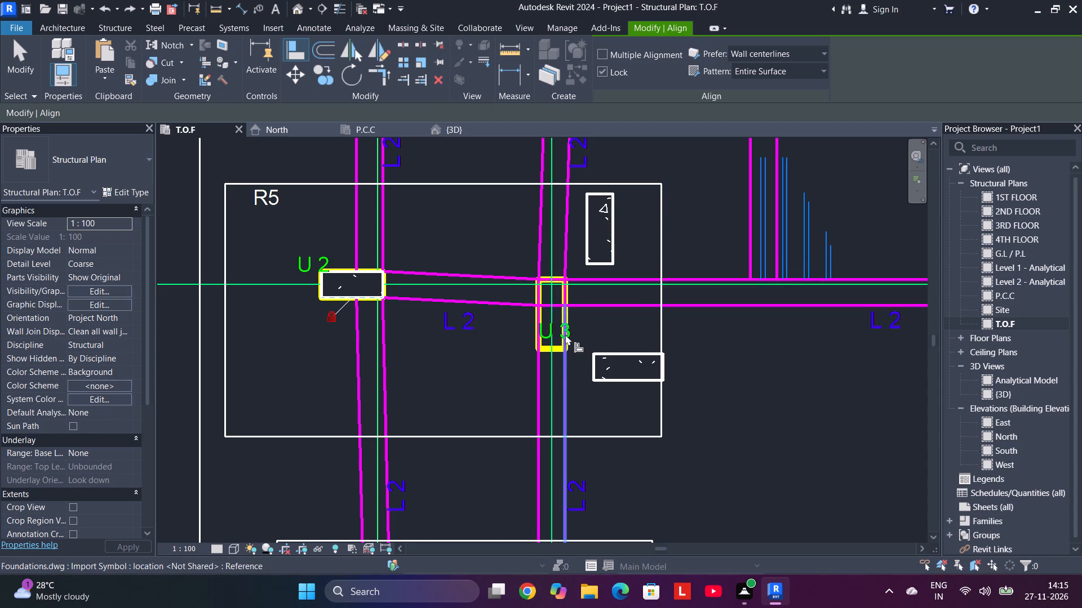
Align the left and top edges of the upright column with the vertical U 3 outline in the same R5 footing.
scroll(566, 338, "up", 5)
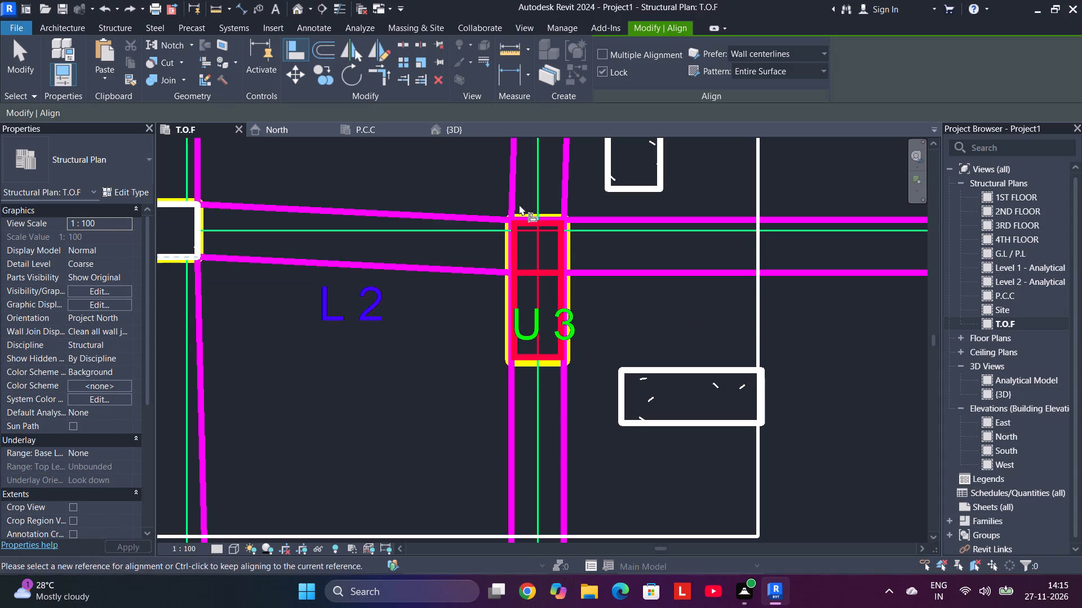
left_click(507, 239)
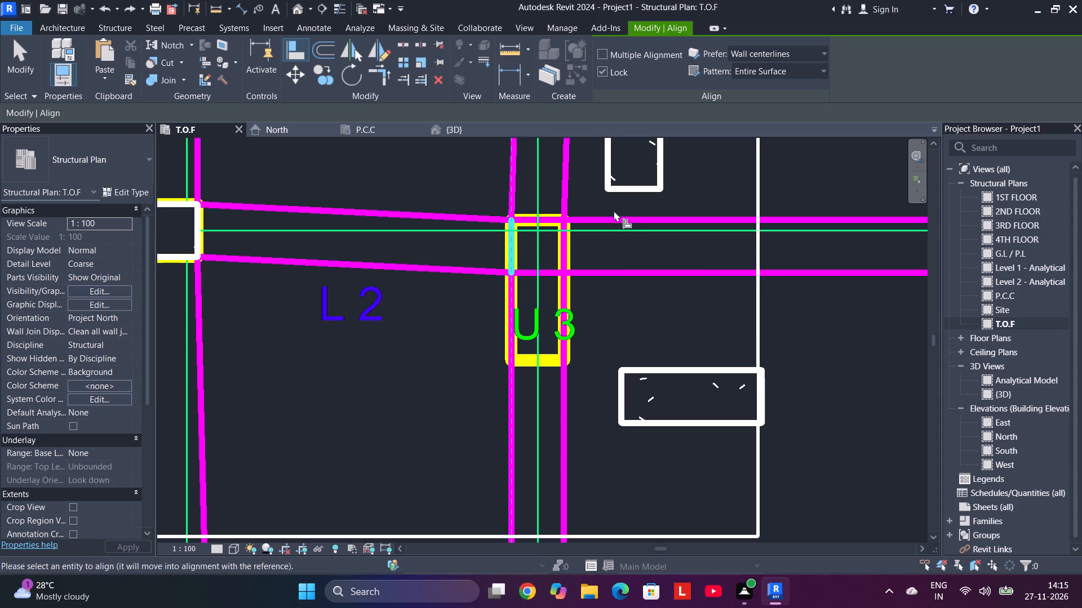
middle_click_drag(618, 226, 624, 300)
left_click(616, 217)
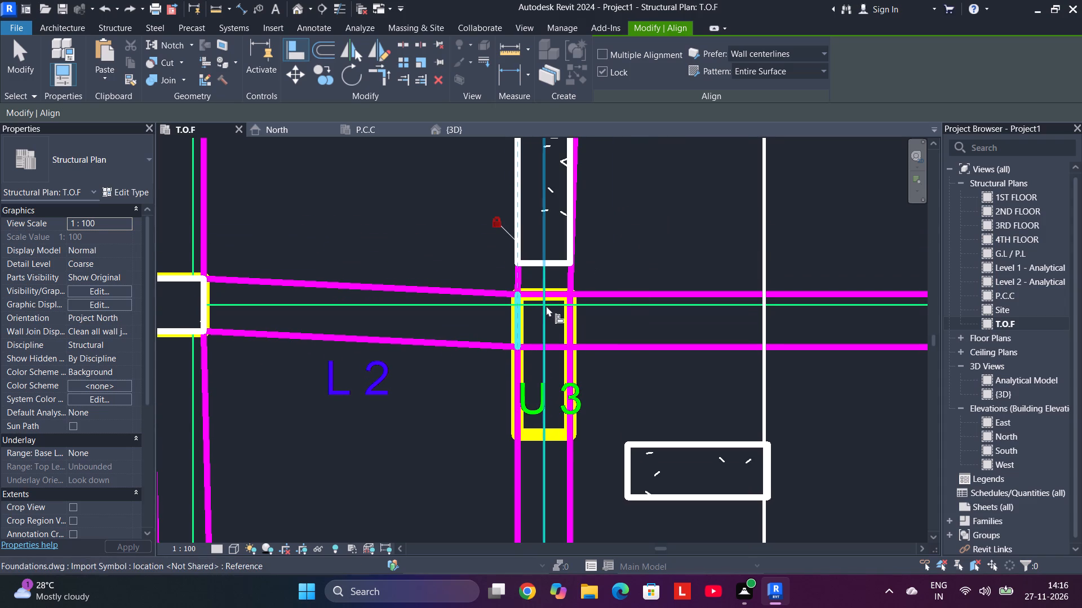
left_click(557, 294)
middle_click_drag(599, 207, 604, 348)
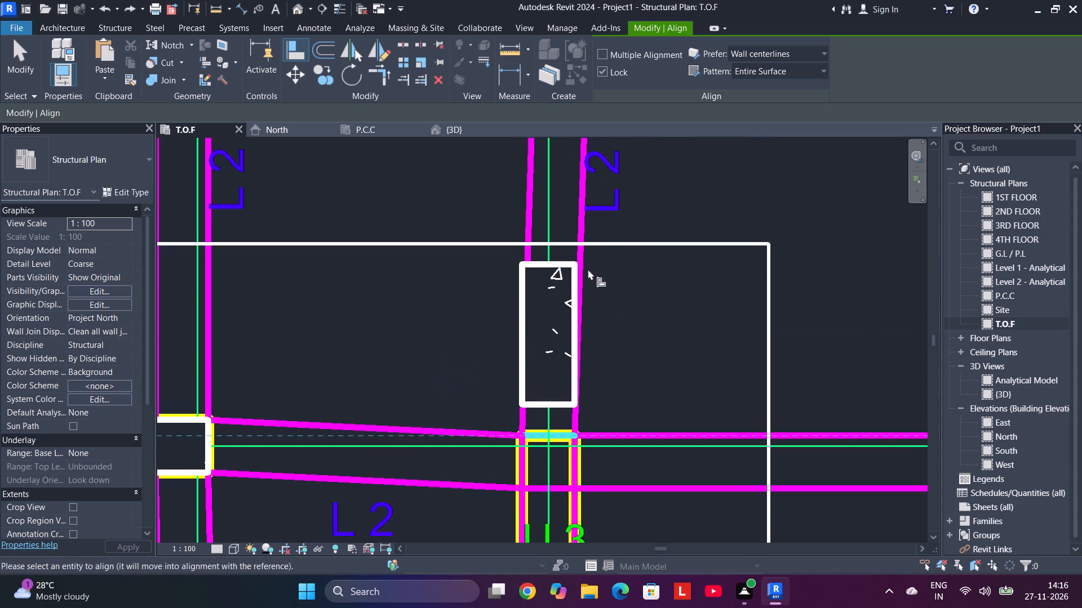
left_click(561, 263)
Align the bottom and right edges of the left column with its U 1 outline in the bottom R4 footing.
scroll(605, 374, "down", 7)
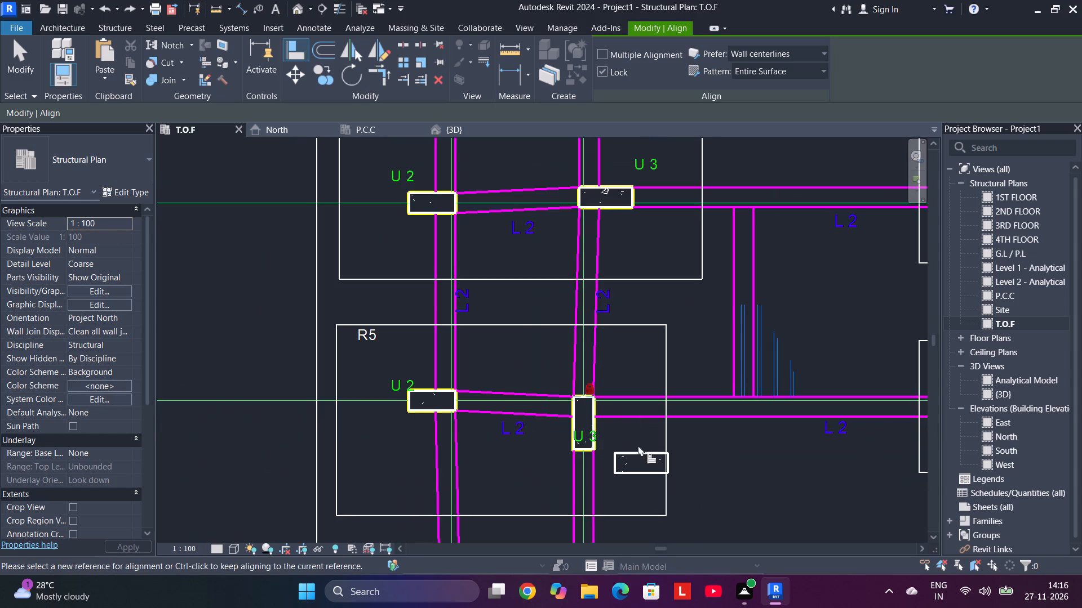
middle_click_drag(633, 468, 587, 236)
scroll(650, 375, "down", 4)
middle_click_drag(614, 450, 607, 408)
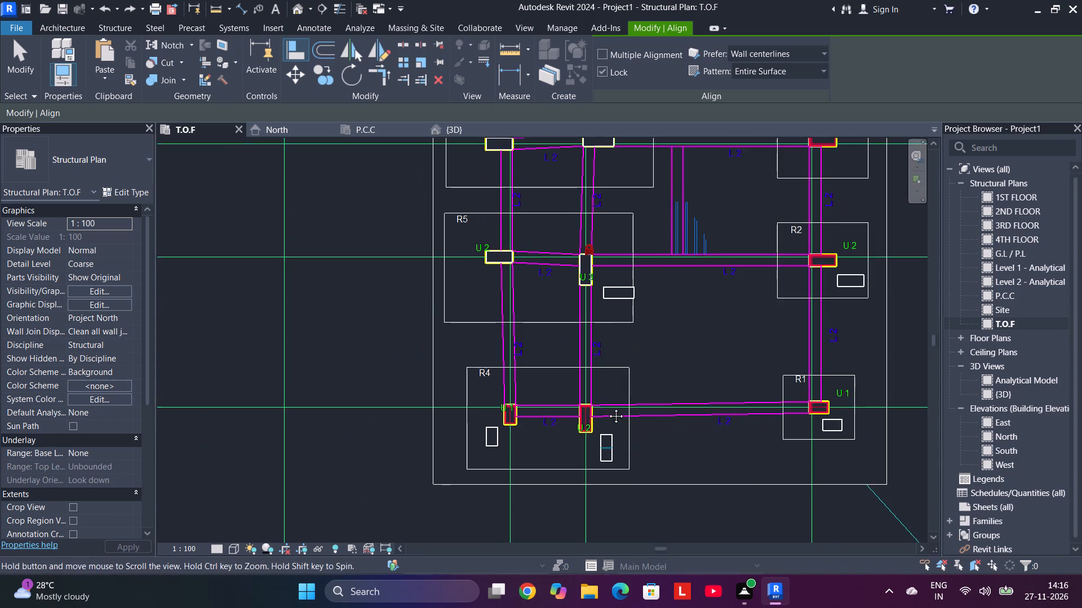
middle_click_drag(607, 408, 606, 364)
scroll(513, 338, "up", 3)
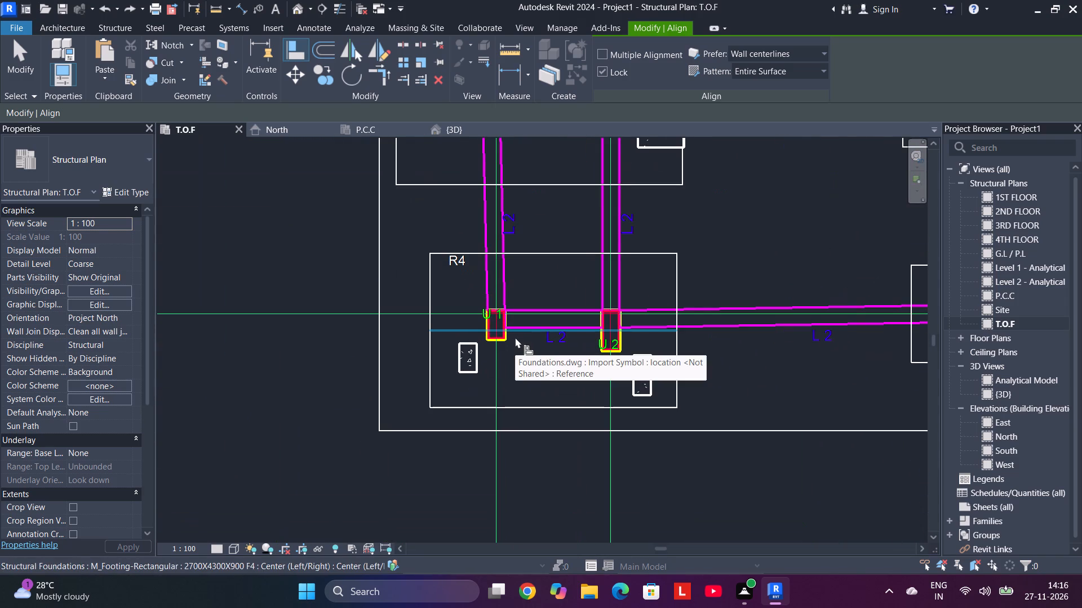
scroll(511, 340, "up", 5)
left_click(493, 339)
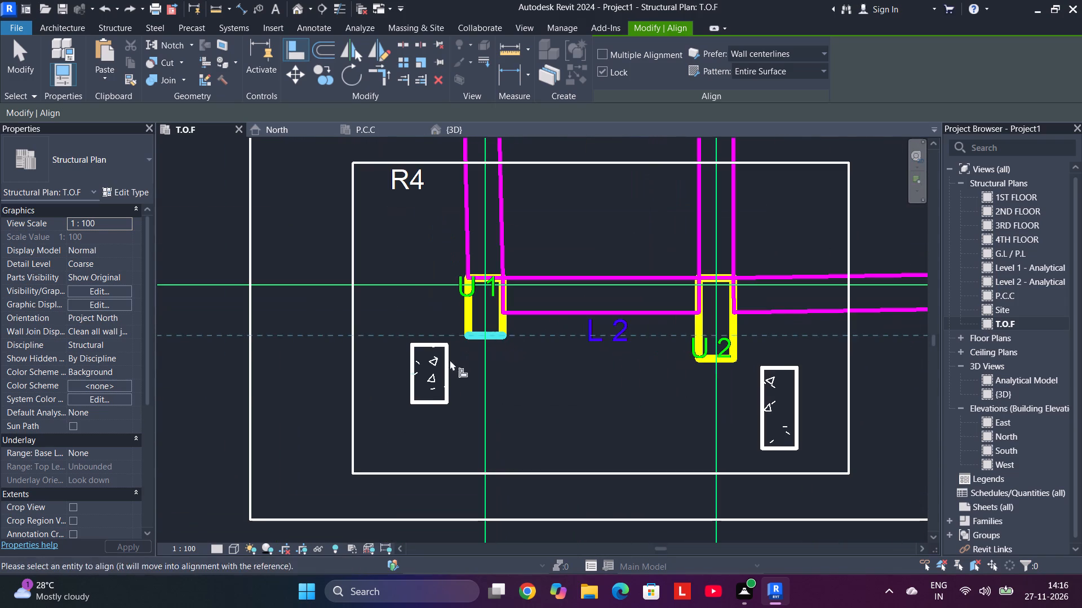
left_click(428, 399)
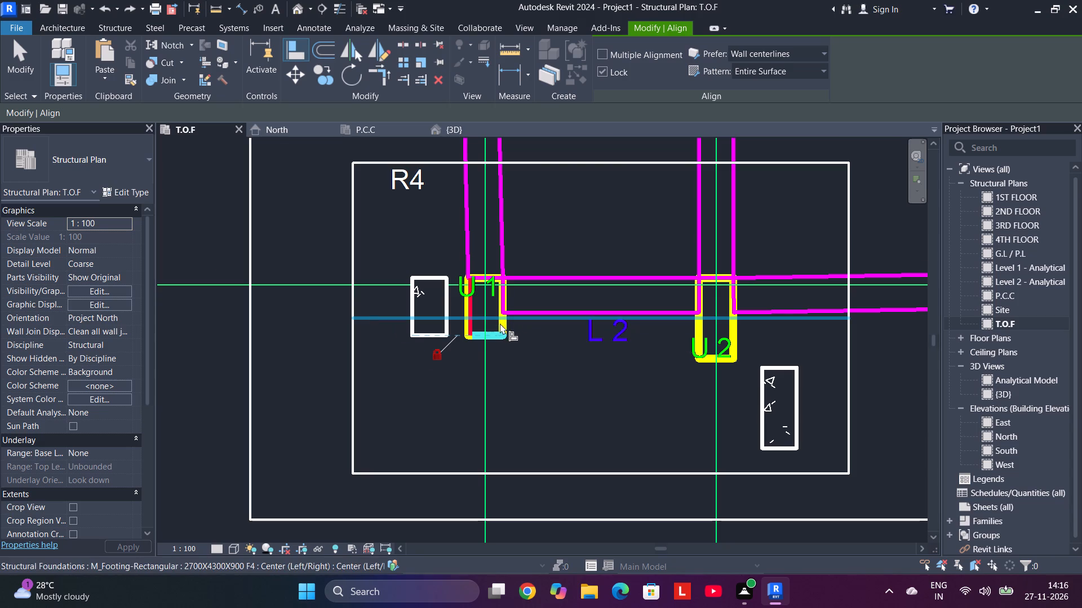
scroll(500, 323, "up", 5)
left_click(507, 323)
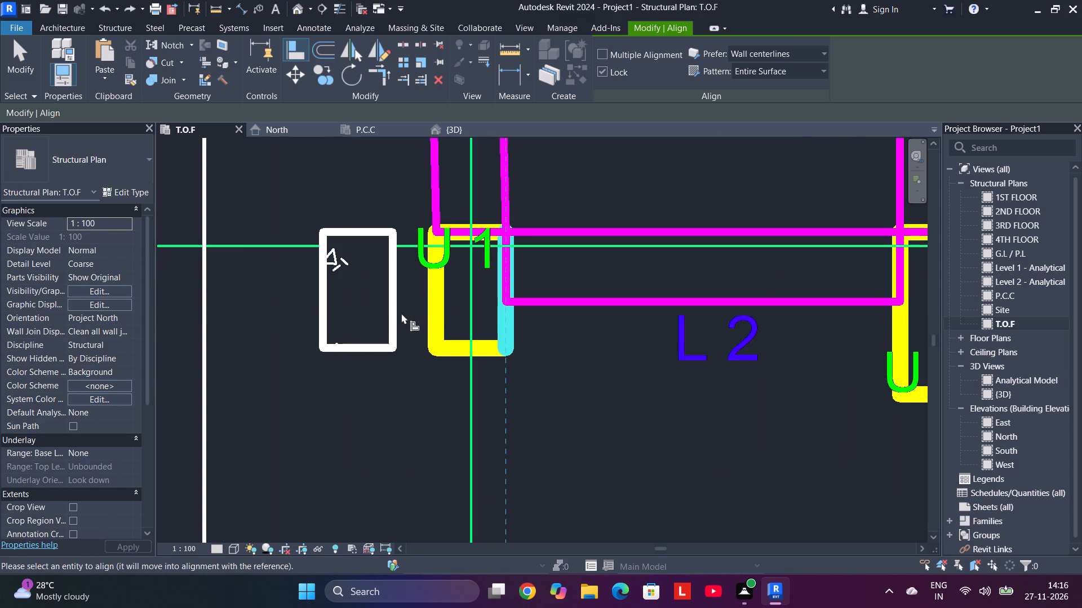
left_click(397, 313)
Align the left and bottom edges of the right-hand C2 column with its U 2 outline in the bottom R4 footing.
scroll(472, 307, "down", 10)
middle_click_drag(568, 333, 535, 339)
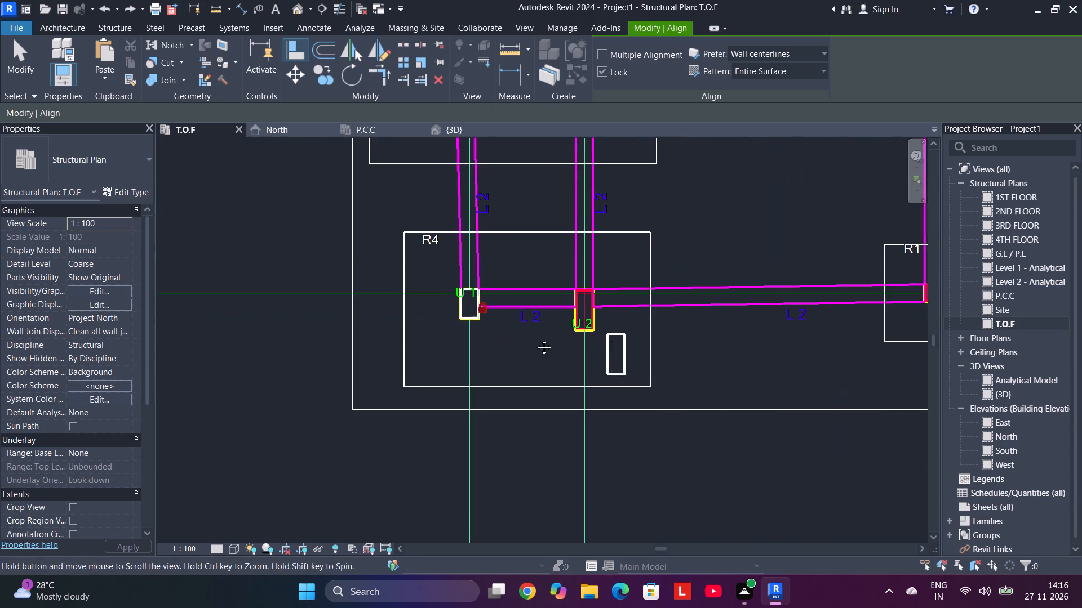
middle_click_drag(535, 339, 431, 343)
scroll(441, 339, "up", 6)
left_click(442, 337)
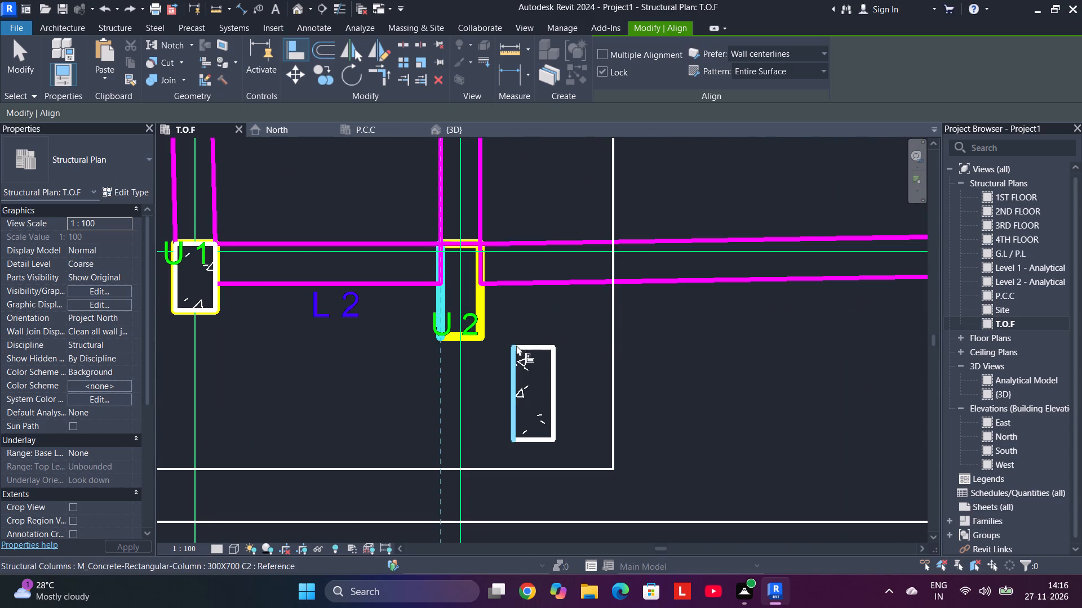
left_click(517, 355)
left_click(462, 333)
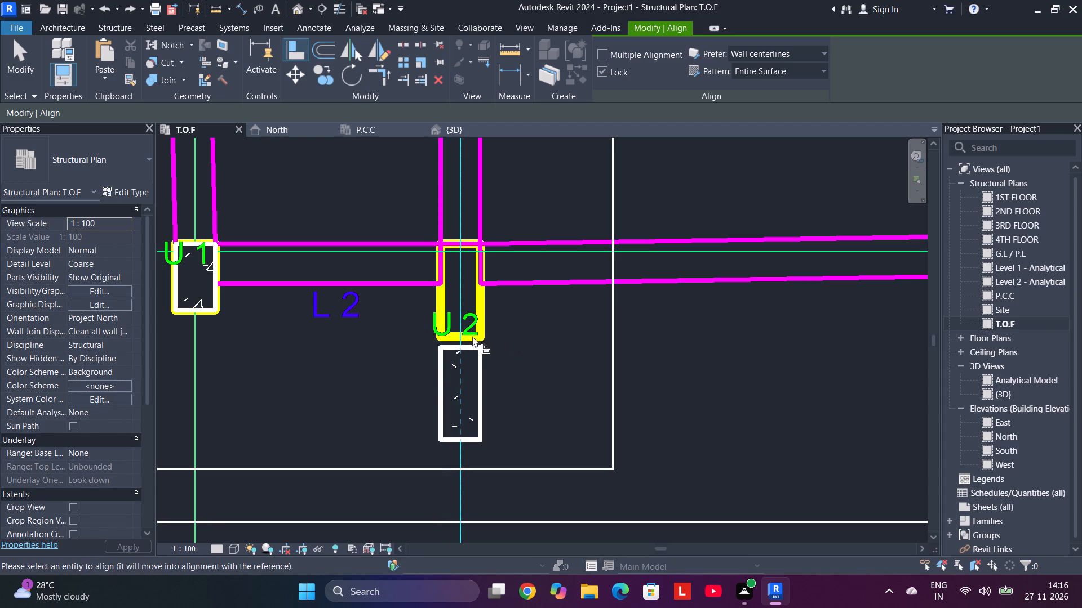
left_click(519, 345)
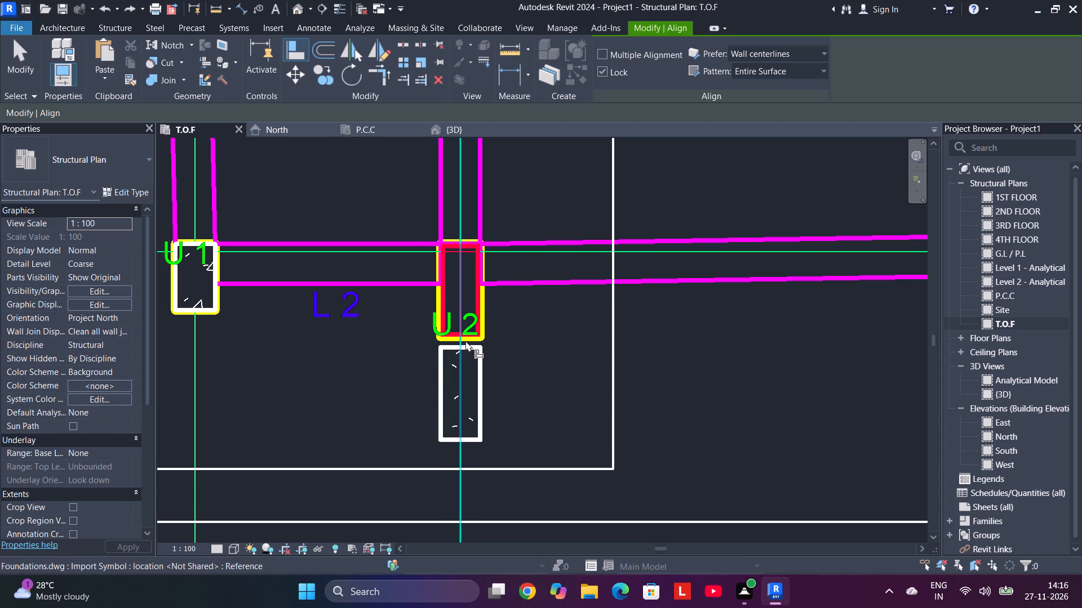
left_click(474, 339)
left_click(461, 440)
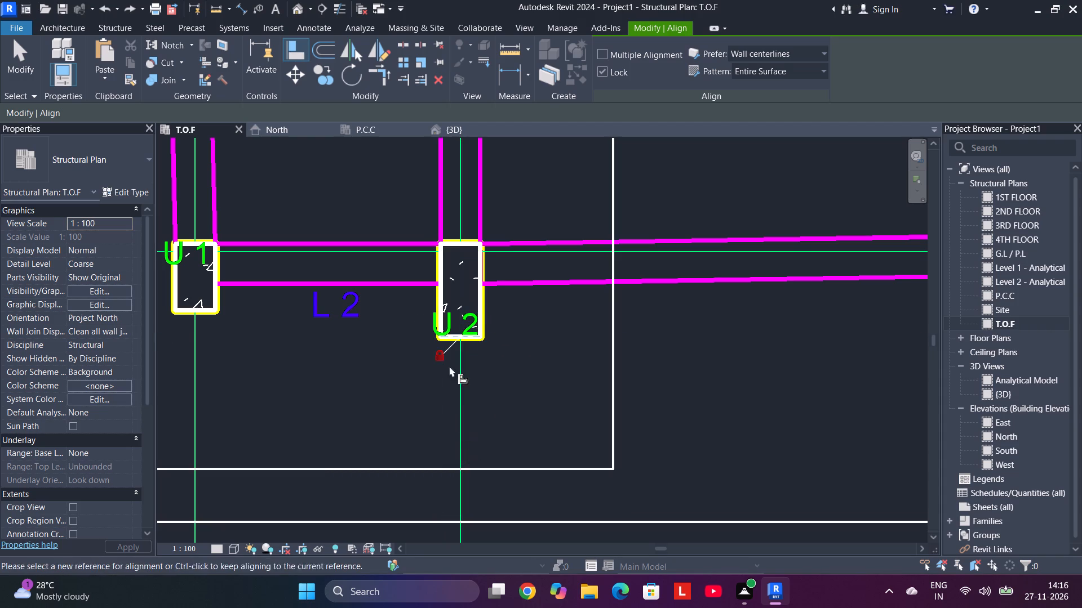
Align the bottom and left edges of the column with its U 1 outline in the R1 footing.
scroll(481, 319, "down", 12)
middle_click_drag(493, 293, 500, 425)
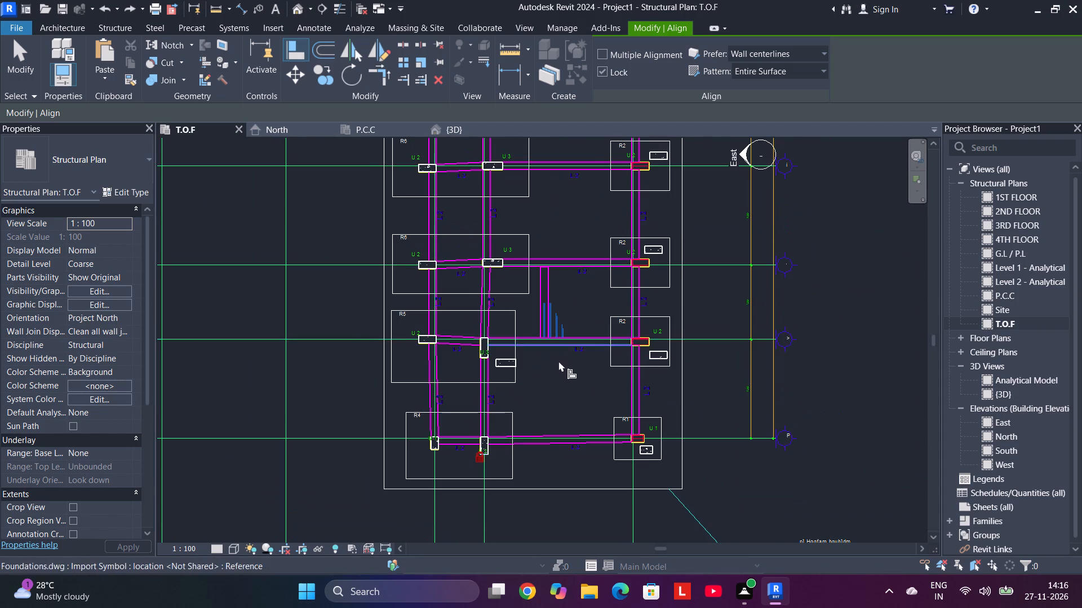
middle_click_drag(615, 419, 482, 372)
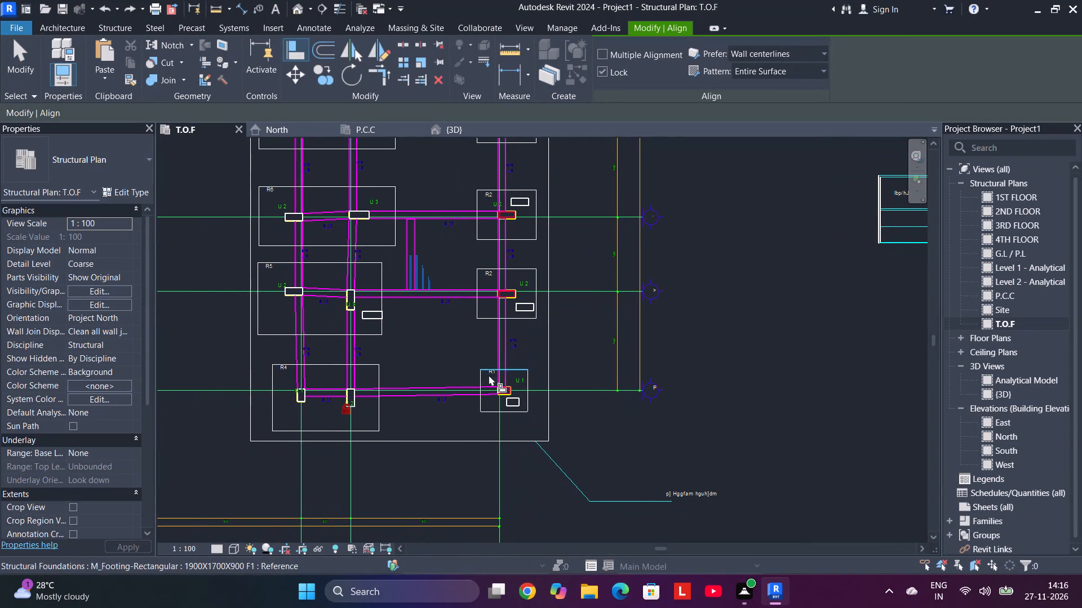
scroll(498, 401, "up", 7)
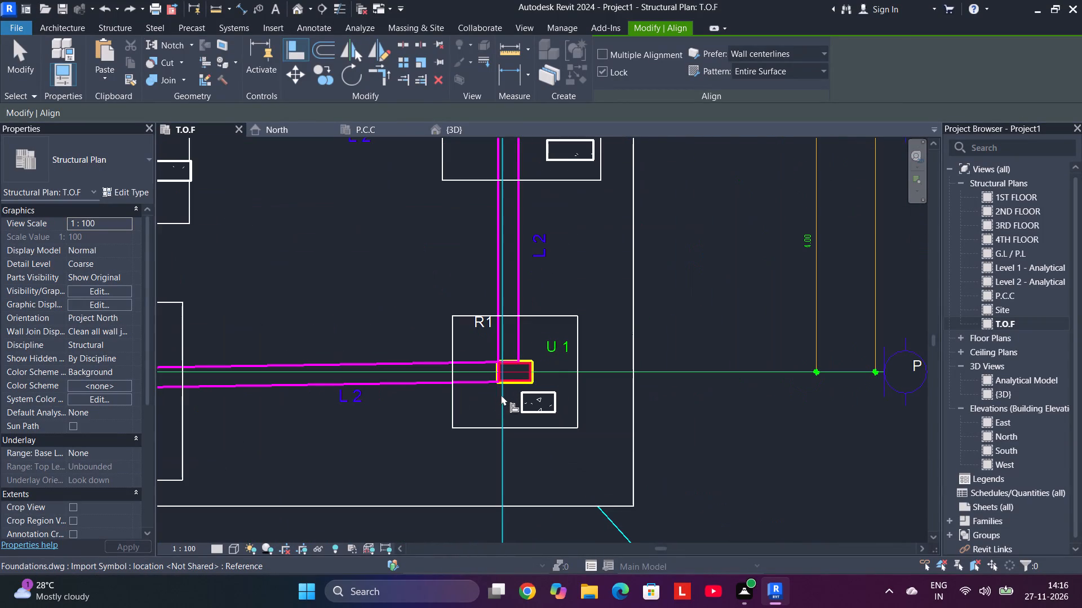
middle_click_drag(500, 387, 507, 386)
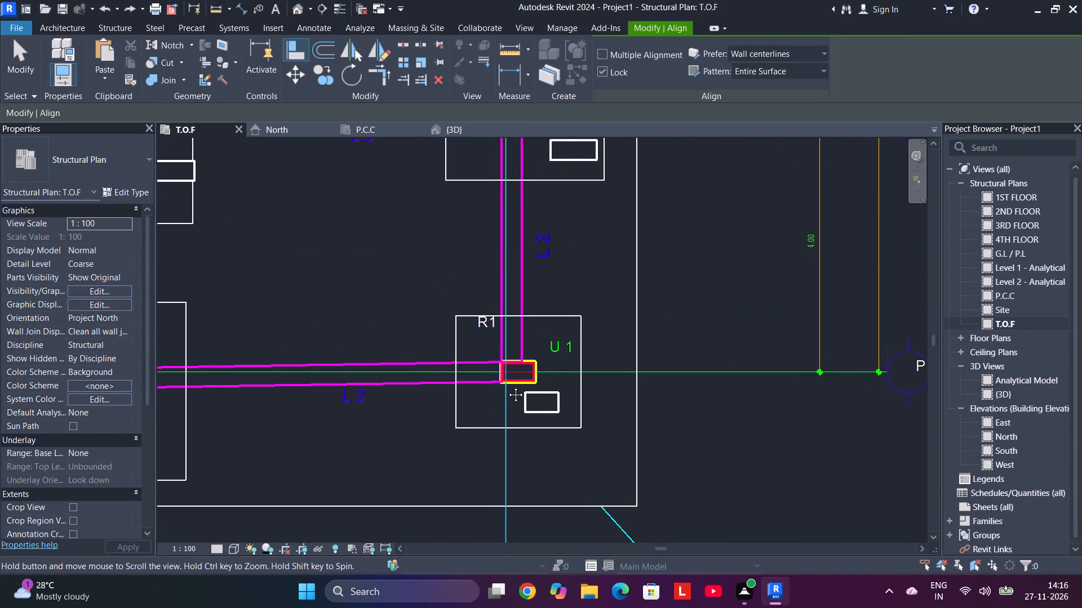
middle_click_drag(507, 386, 529, 385)
scroll(530, 384, "up", 2)
middle_click_drag(530, 384, 623, 422)
middle_click(620, 422)
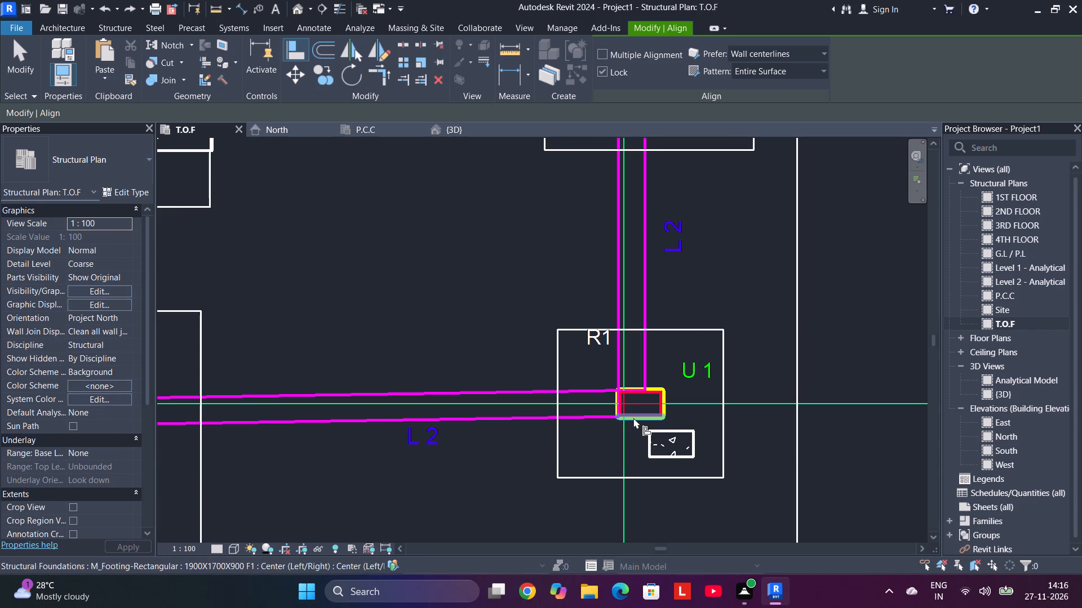
left_click(633, 418)
left_click(660, 454)
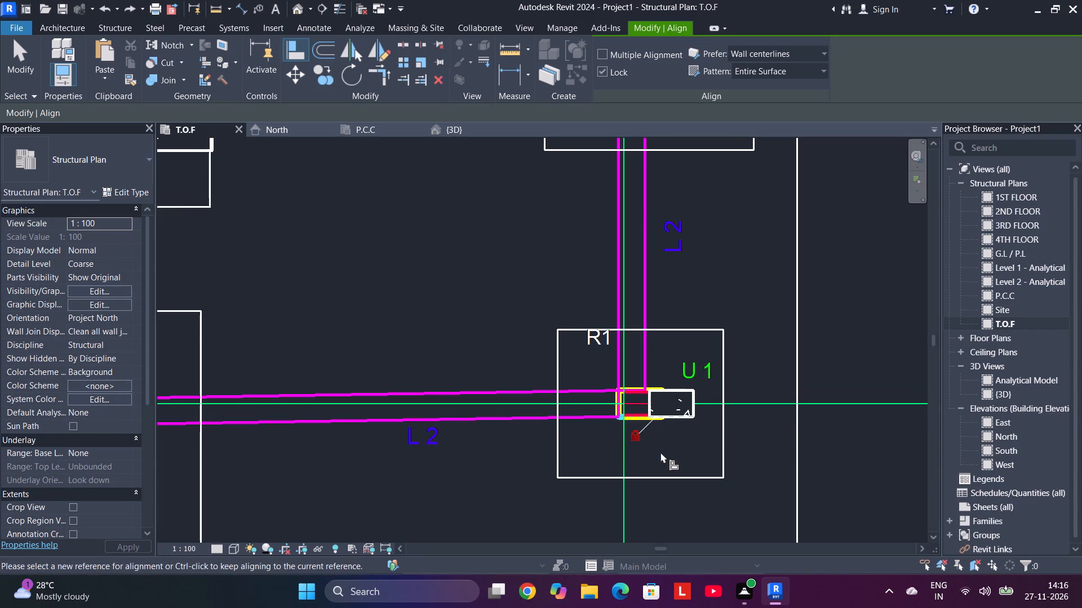
left_click(617, 397)
left_click(649, 402)
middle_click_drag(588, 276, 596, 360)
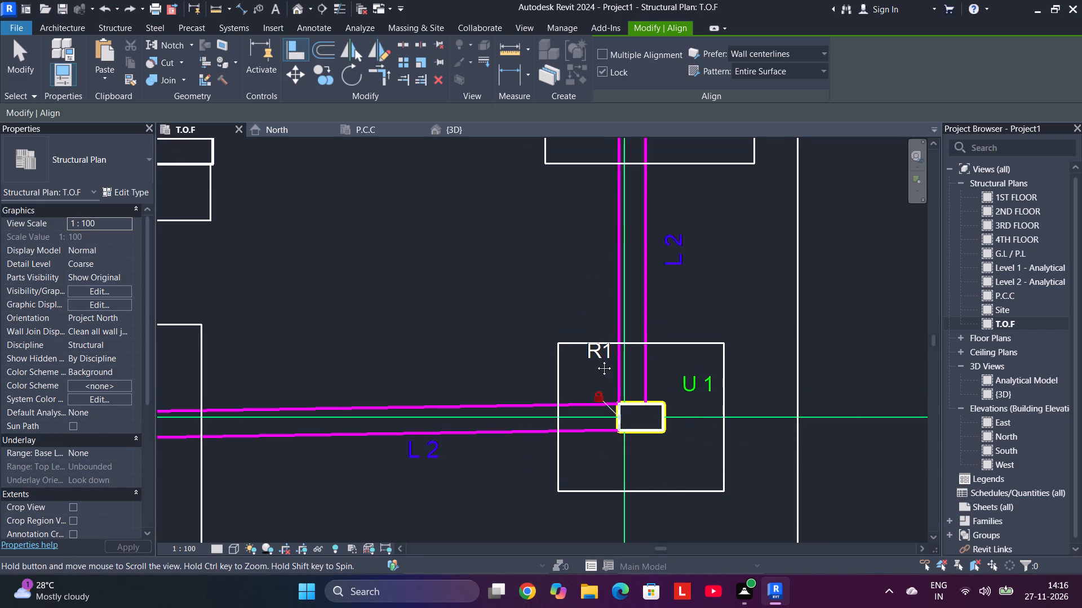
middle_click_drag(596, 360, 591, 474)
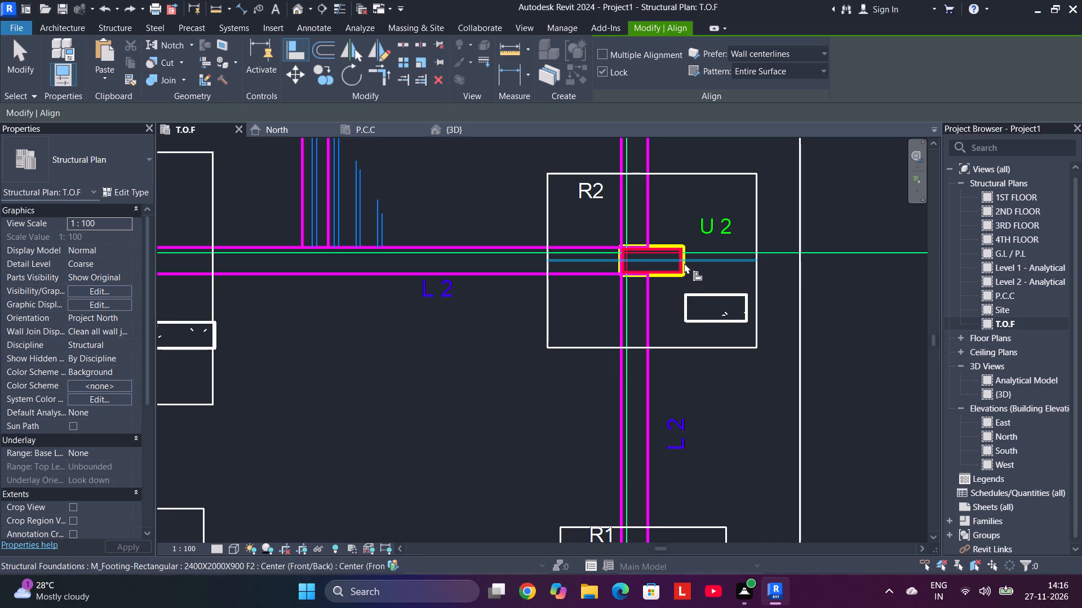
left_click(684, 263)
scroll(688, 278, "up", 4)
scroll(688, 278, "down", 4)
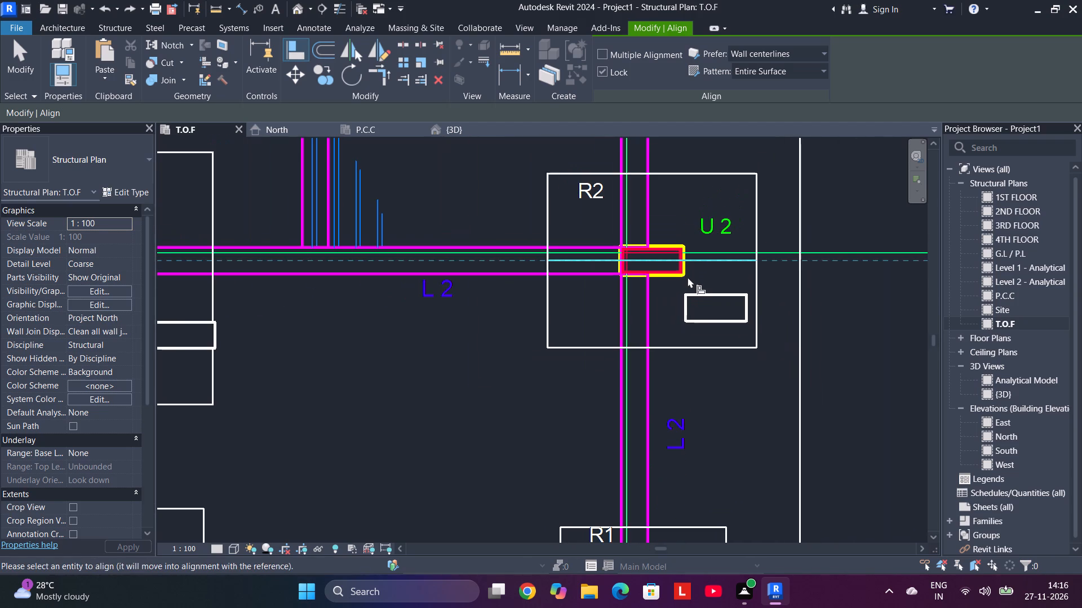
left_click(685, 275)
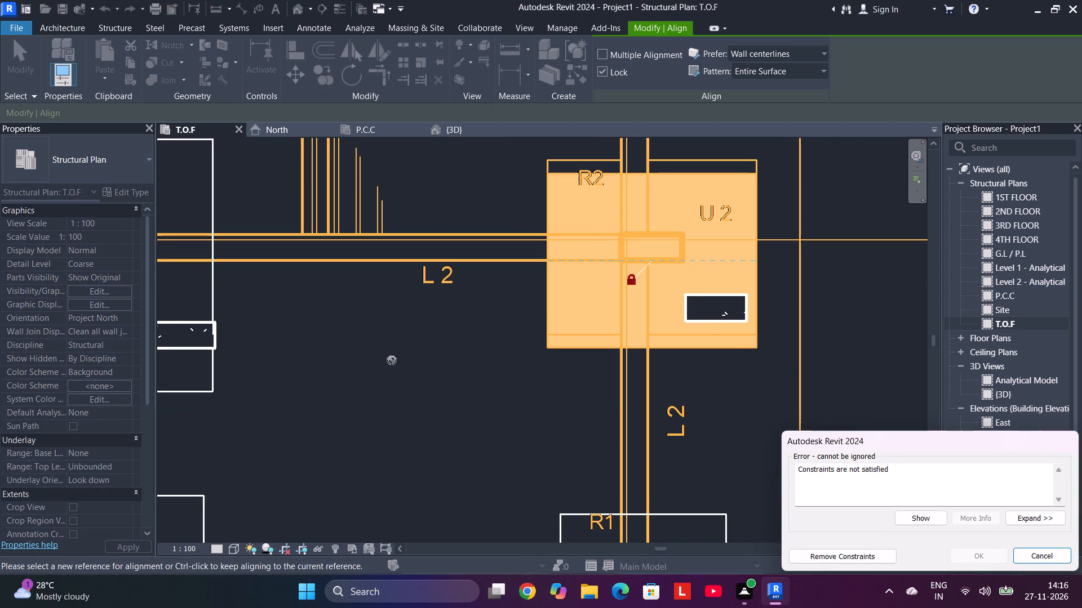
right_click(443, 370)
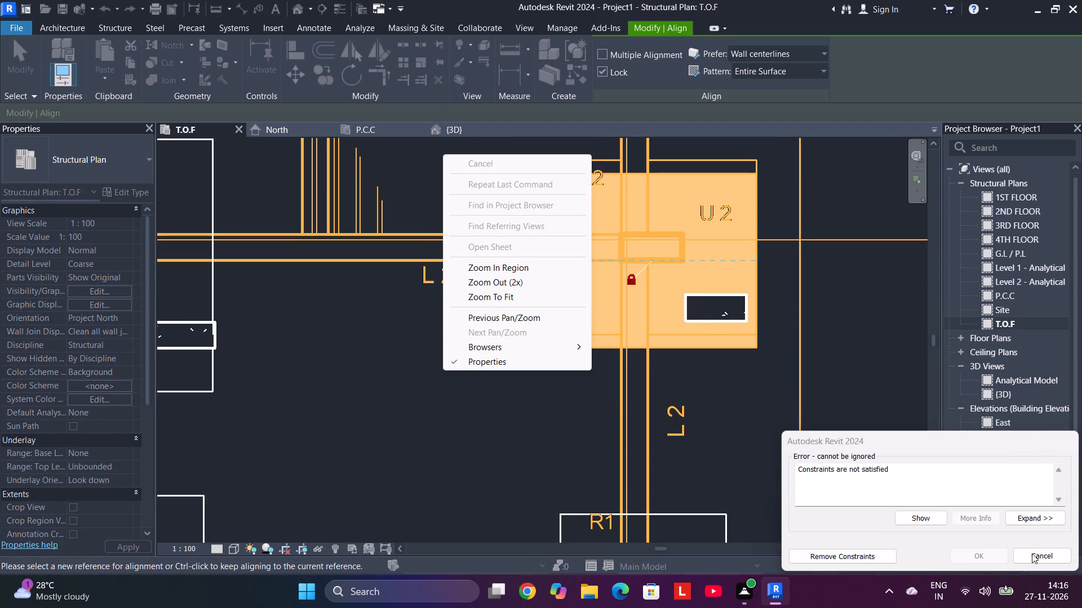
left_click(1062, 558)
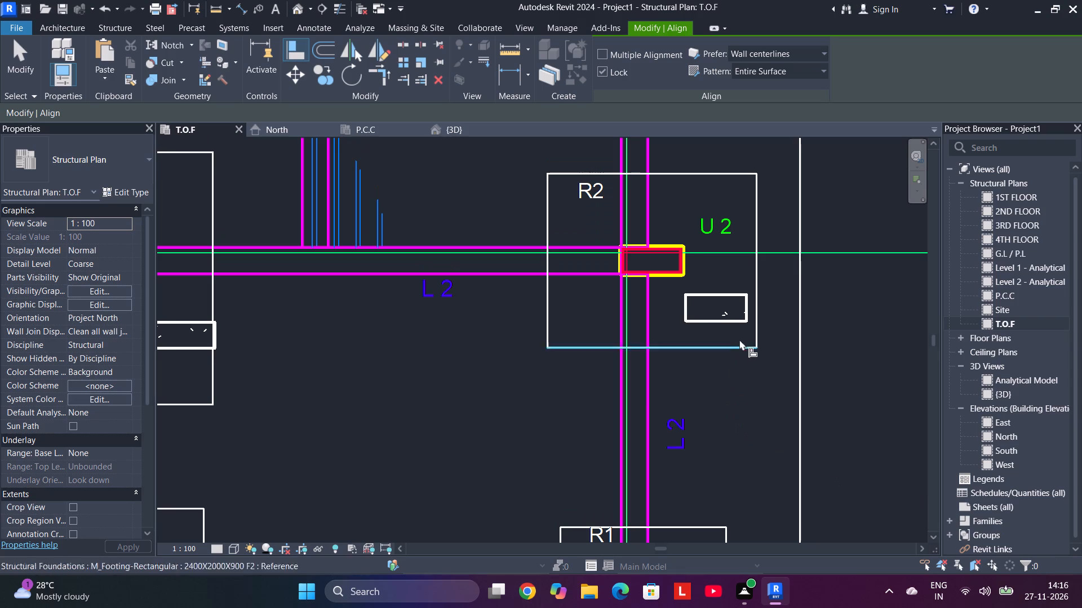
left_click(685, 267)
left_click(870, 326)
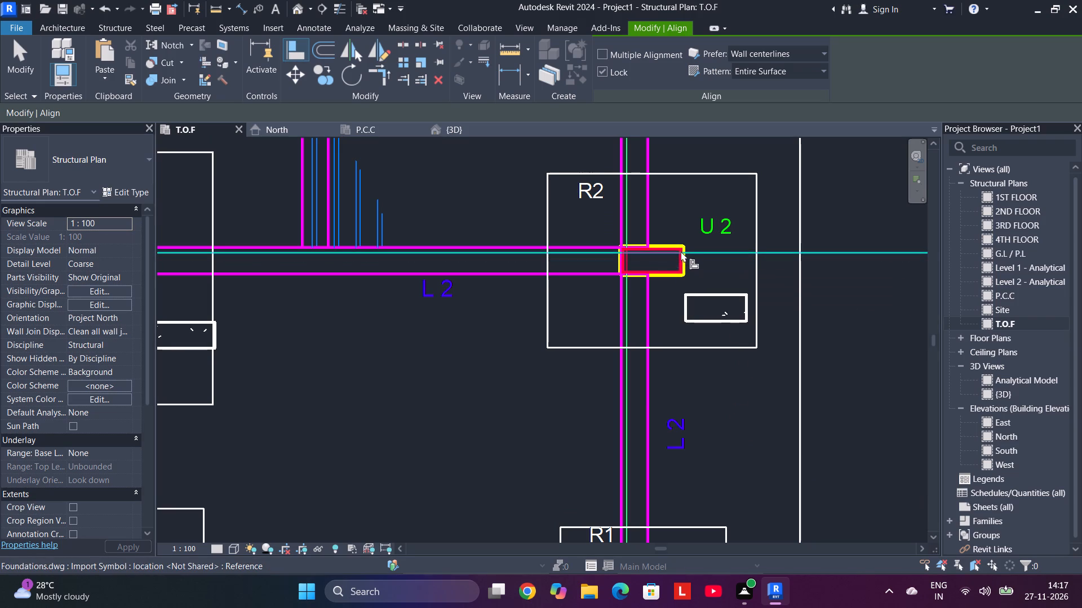
Align the right and bottom edges of the column with its U 2 outline in the R2 footing directly above R1.
scroll(682, 246, "up", 4)
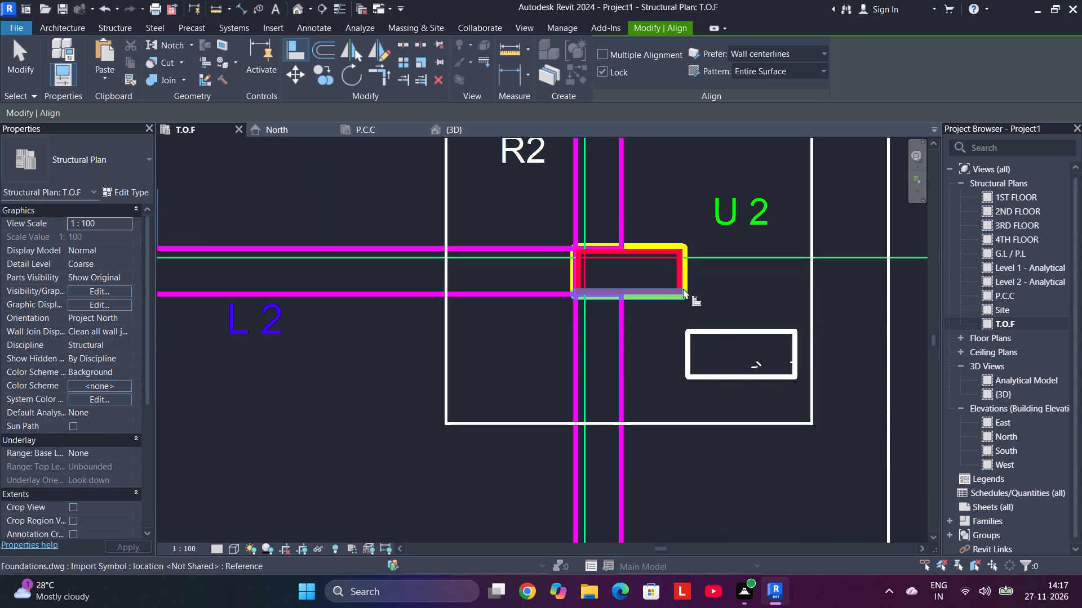
left_click(684, 280)
left_click(794, 355)
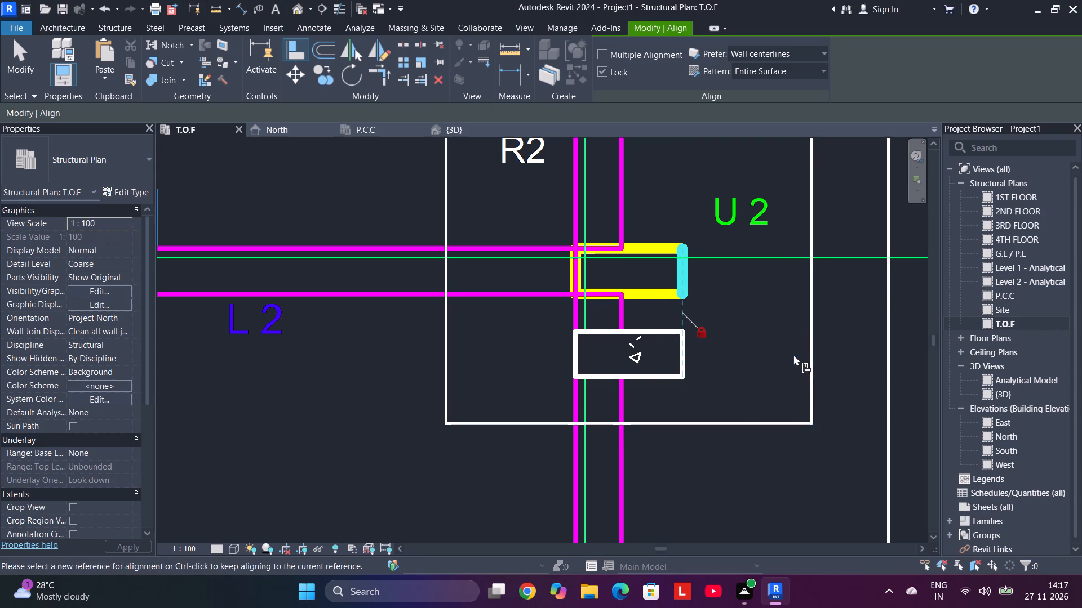
middle_click_drag(638, 321, 857, 352)
scroll(638, 321, "up", 1)
middle_click_drag(861, 353, 868, 354)
middle_click(868, 354)
scroll(868, 354, "down", 4)
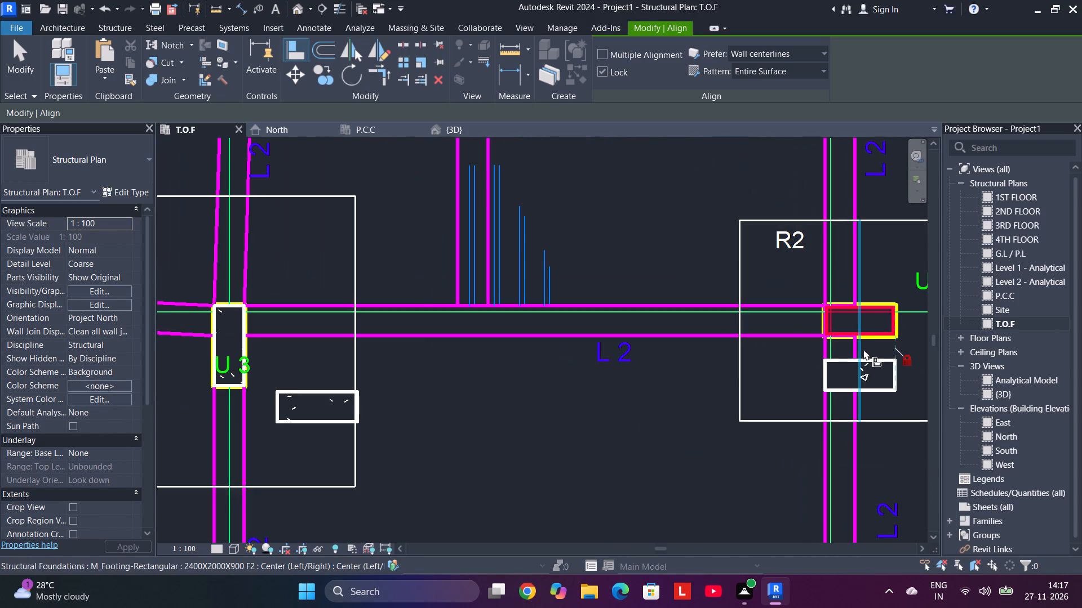
left_click(873, 338)
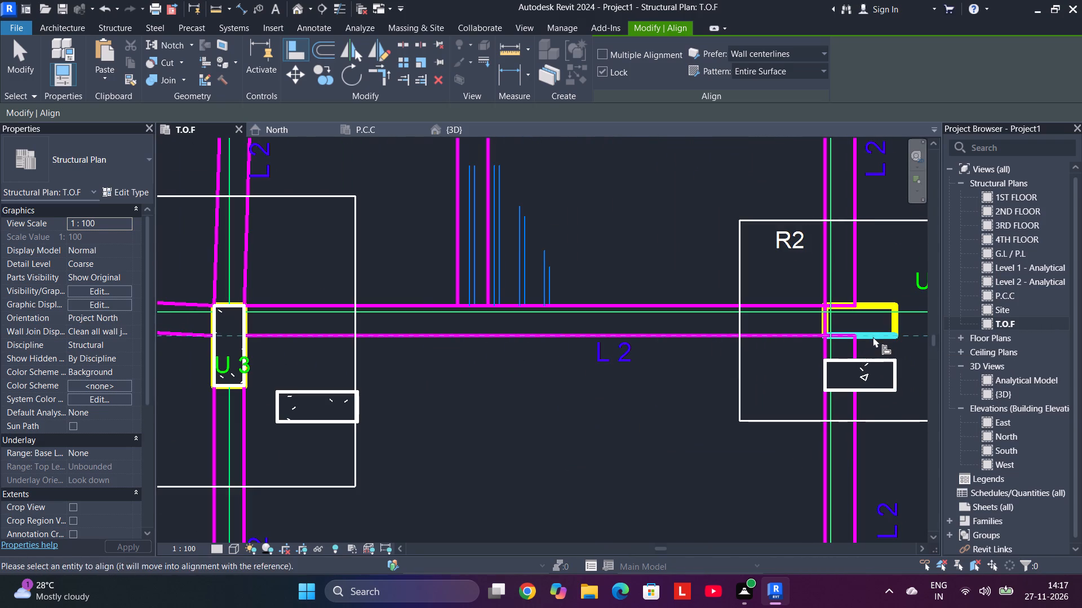
left_click(883, 393)
Align the right and top edges of the column with its U 2 outline in the second R2 footing above R1.
middle_click_drag(854, 262, 828, 419)
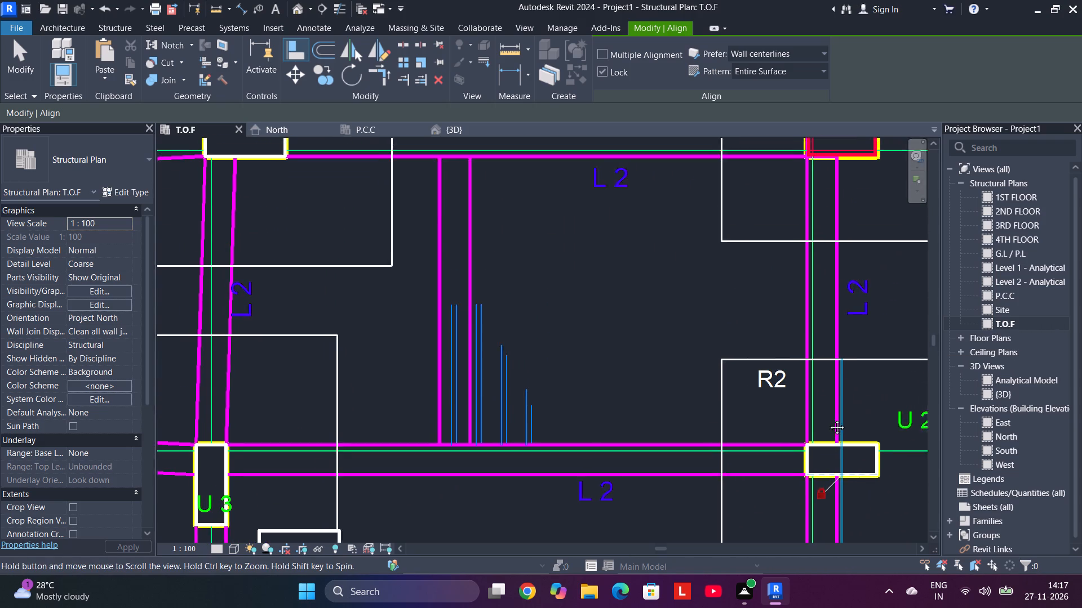
middle_click_drag(828, 419, 824, 432)
middle_click_drag(807, 243, 708, 385)
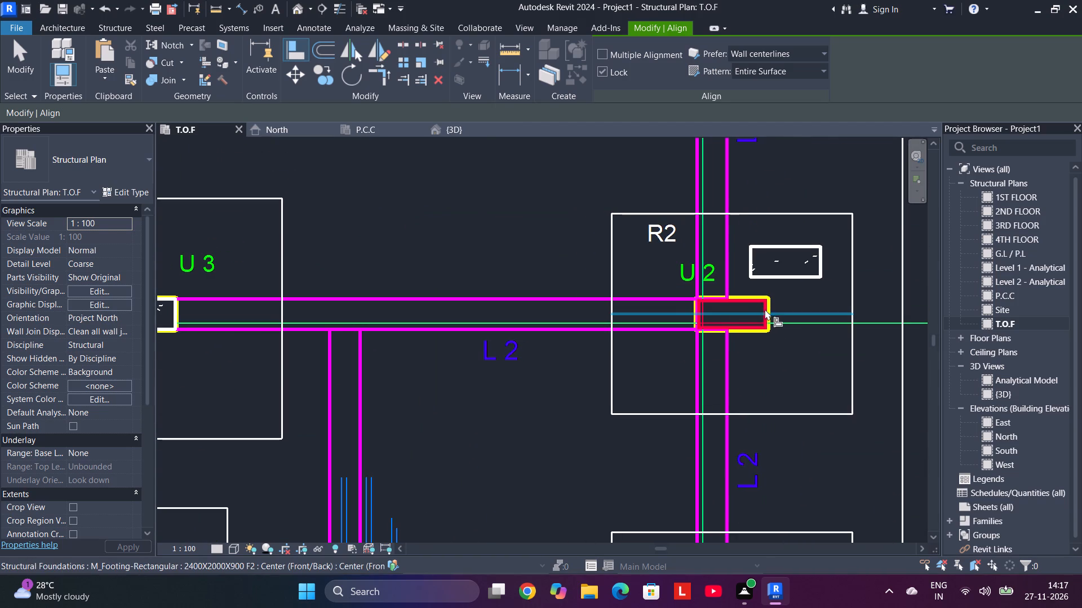
left_click(768, 307)
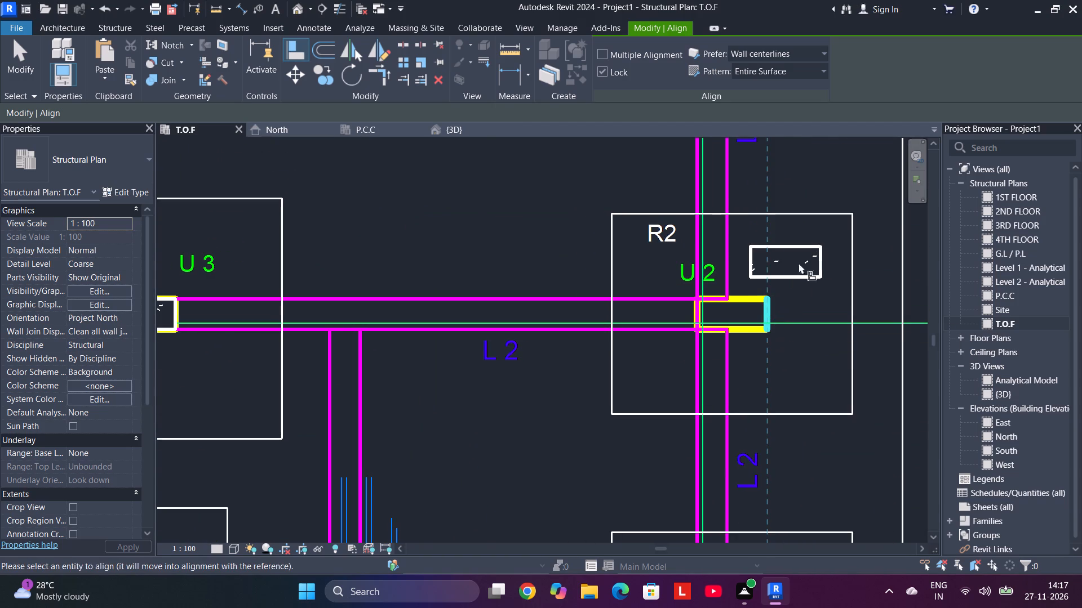
left_click(818, 251)
left_click(749, 294)
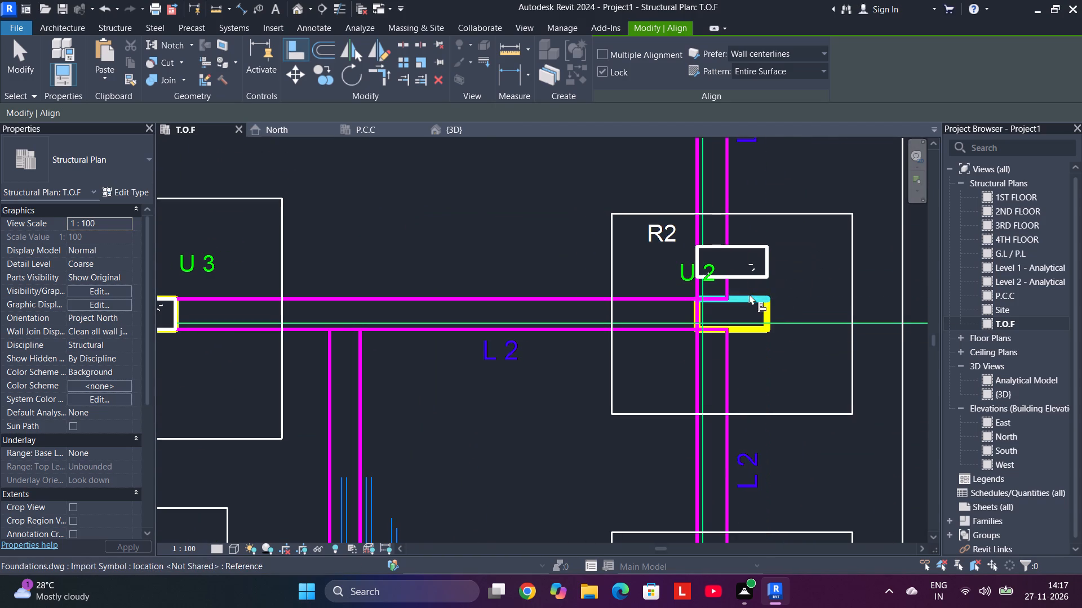
left_click(752, 244)
Align the bottom and left edges of the column with its U 2 outline in the third R2 footing above R1.
scroll(754, 198, "down", 1)
middle_click_drag(754, 202, 774, 431)
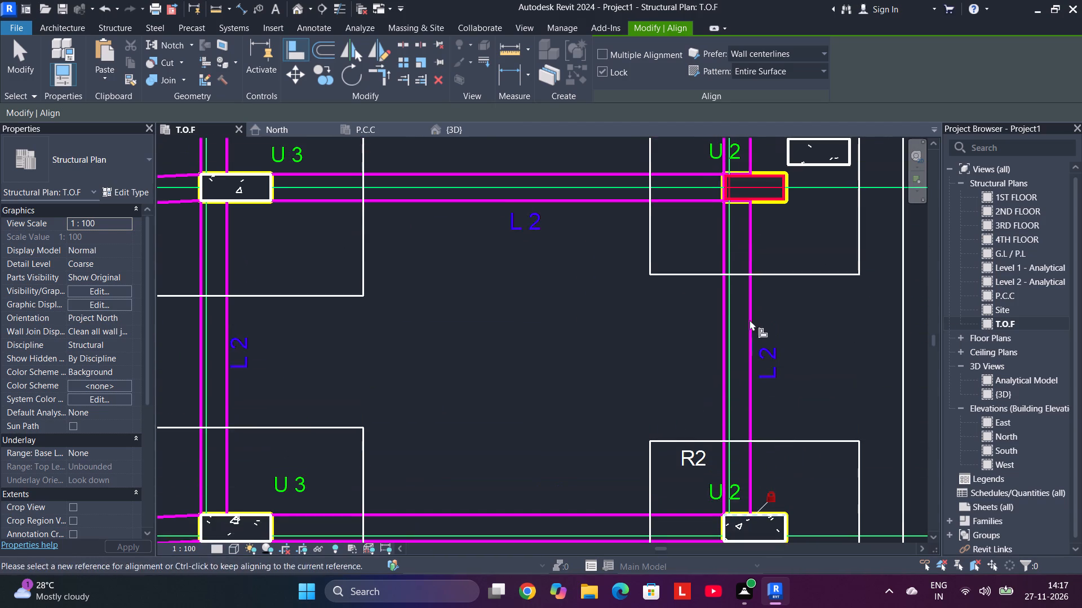
middle_click_drag(749, 277, 762, 448)
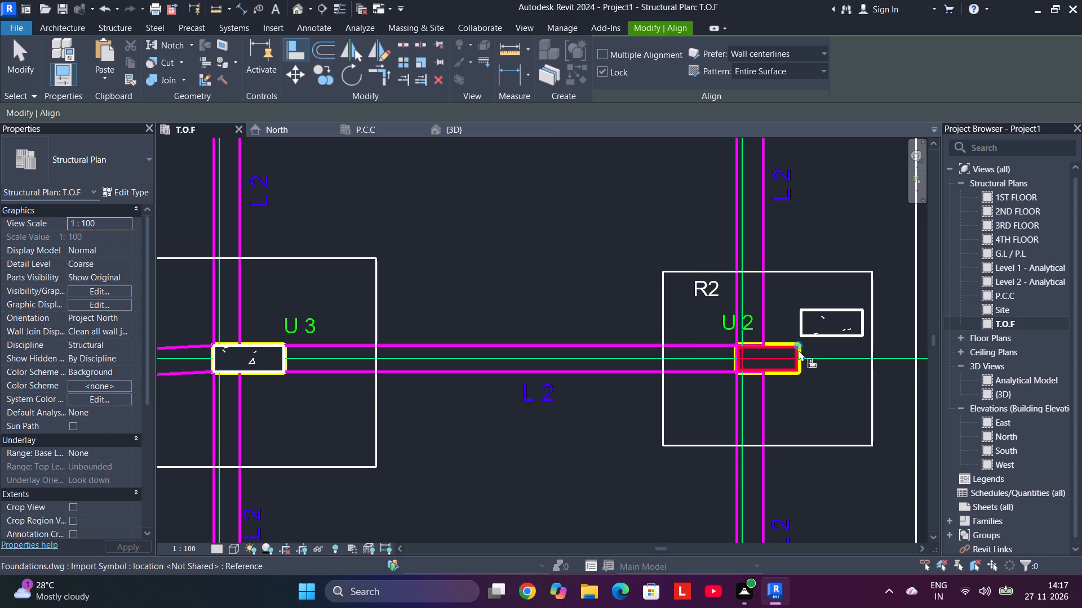
left_click(800, 367)
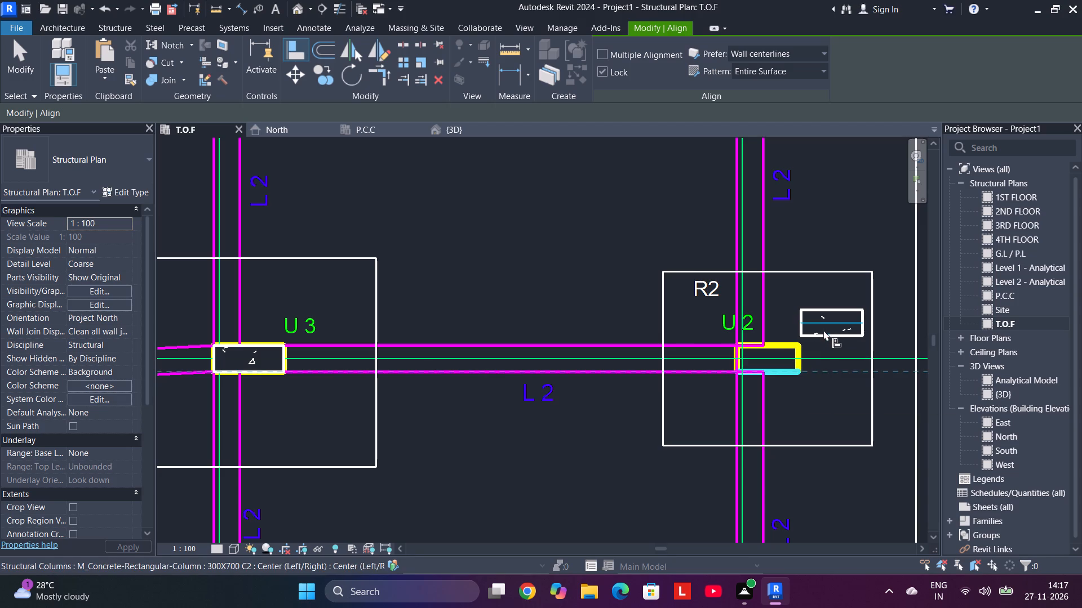
left_click(824, 332)
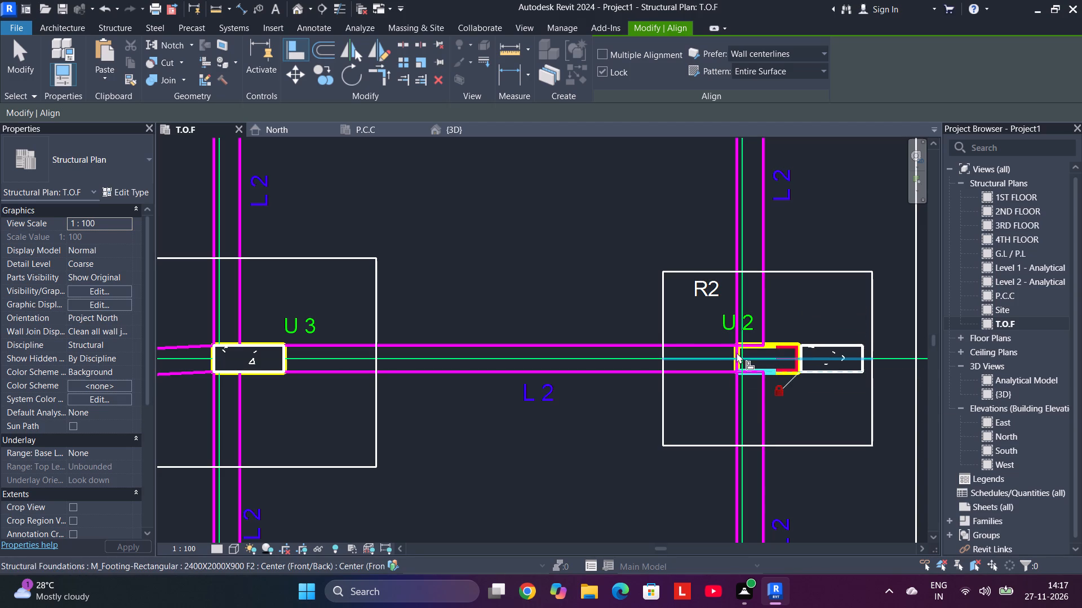
scroll(737, 358, "up", 4)
left_click(737, 345)
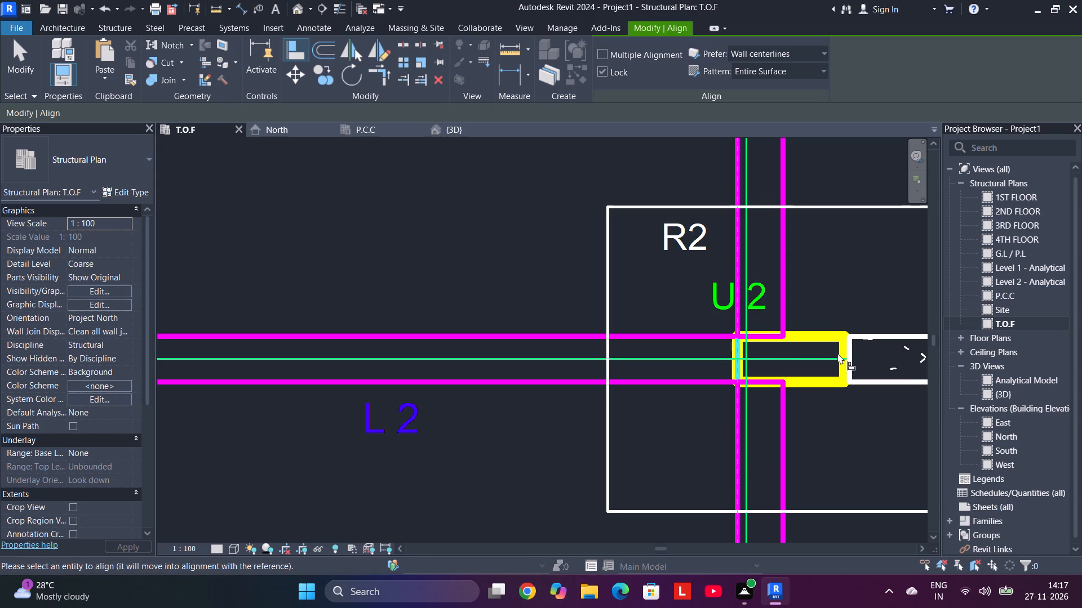
left_click(849, 358)
Align the right and top edges of the column with its U 2 outline in the fourth R2 footing above R1, level with the upper R5 footing.
middle_click_drag(830, 283, 829, 433)
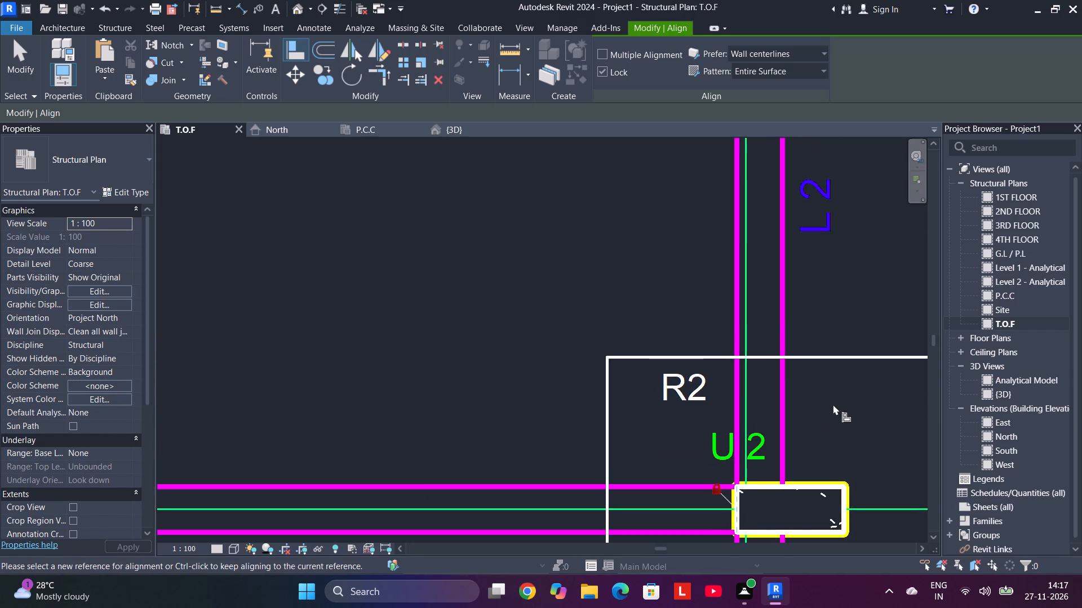
scroll(833, 380, "down", 5)
middle_click_drag(833, 351, 827, 503)
scroll(804, 352, "down", 1)
middle_click_drag(804, 352, 760, 464)
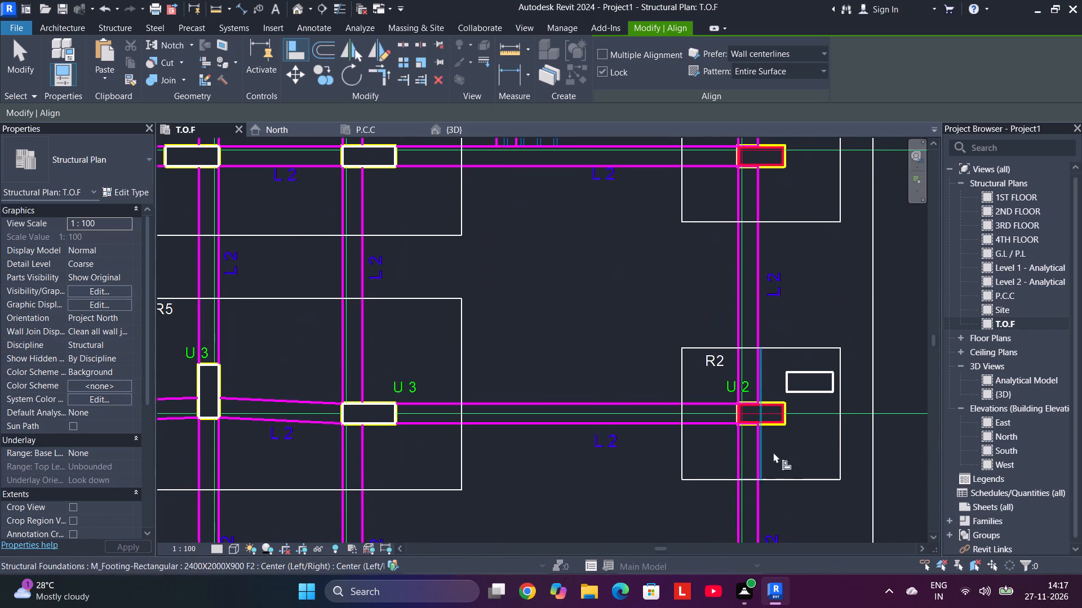
scroll(810, 436, "up", 5)
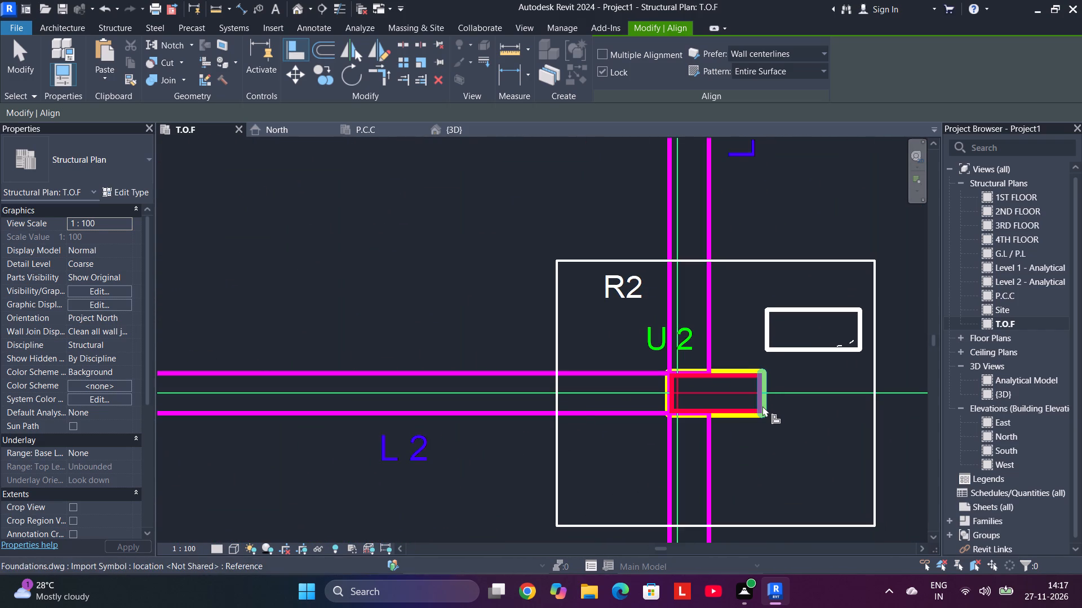
left_click(762, 406)
left_click(864, 332)
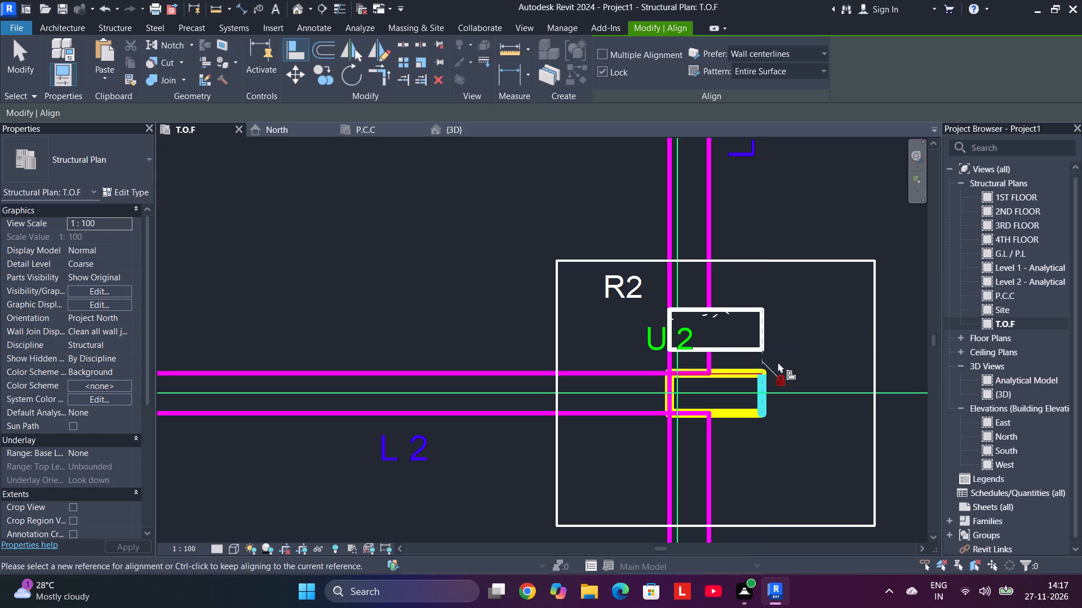
left_click(744, 374)
left_click(737, 305)
Align the right and bottom edges of the column with its U 2 outline in the fifth R2 footing above R1.
middle_click_drag(755, 258, 757, 276)
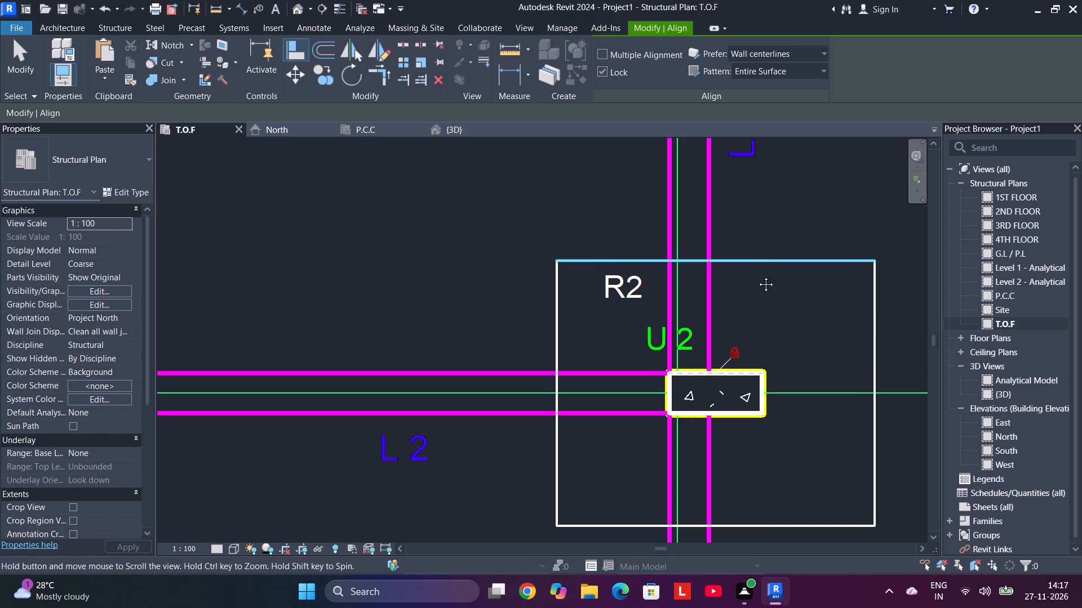
middle_click_drag(757, 276, 759, 601)
middle_click_drag(737, 352, 726, 534)
left_click(756, 409)
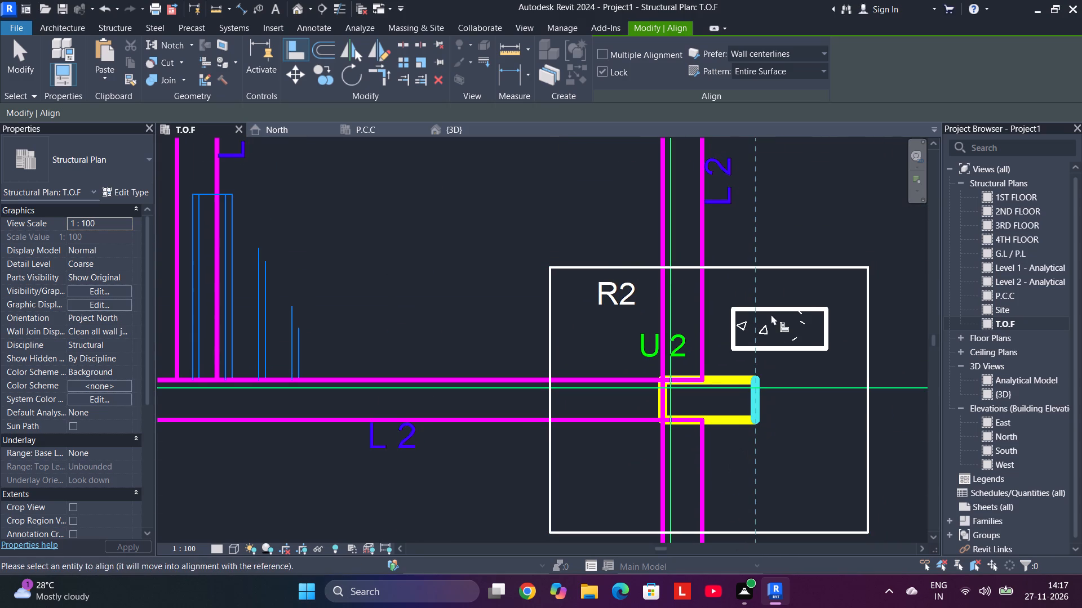
left_click(827, 325)
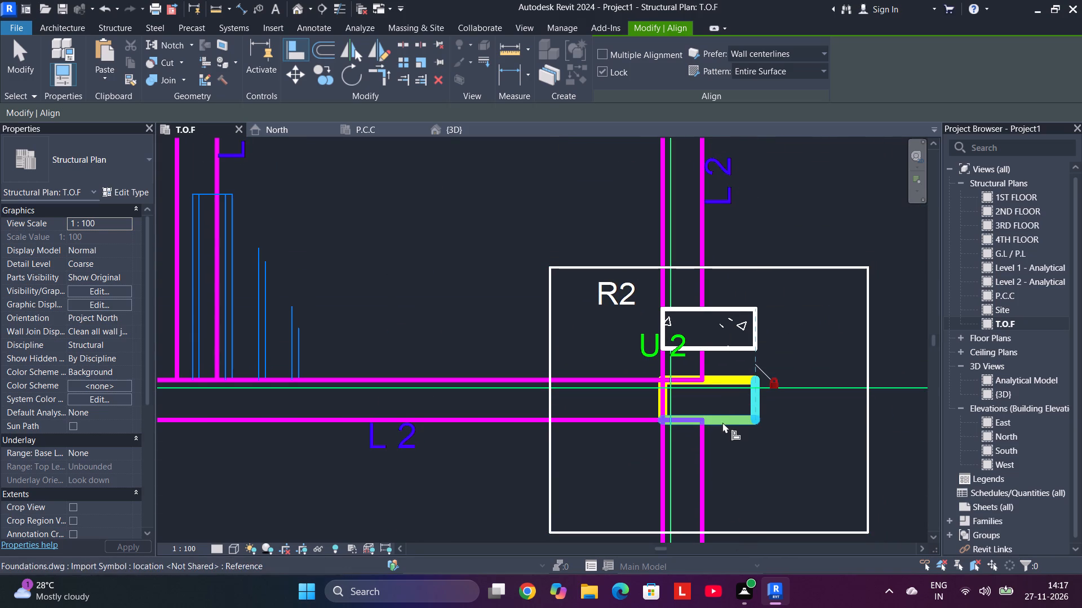
left_click(722, 422)
left_click(729, 346)
Align the top and left edges of the column with its U 2 outline in the sixth R2 footing above R1, on grid F.
scroll(749, 425, "down", 8)
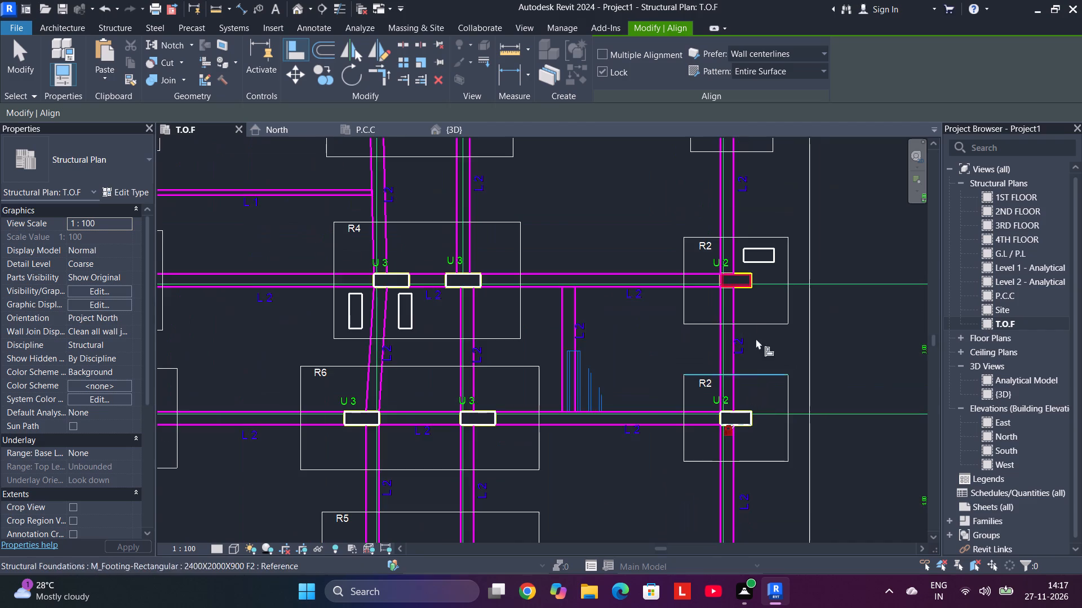
middle_click_drag(758, 328, 748, 448)
scroll(756, 410, "up", 9)
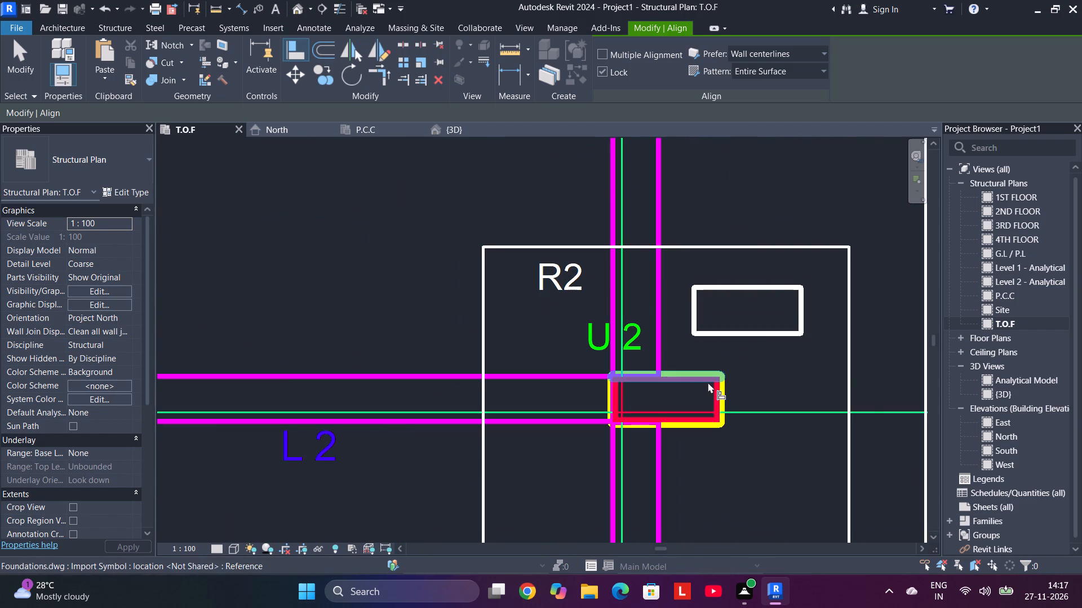
left_click(693, 375)
left_click(727, 287)
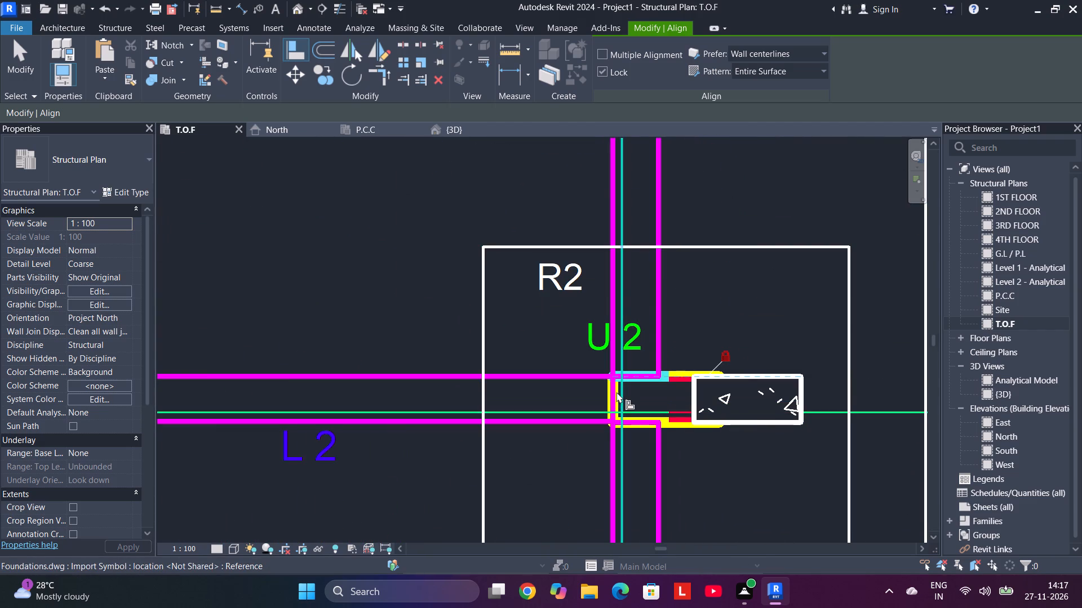
left_click(613, 392)
left_click(689, 401)
middle_click_drag(720, 325, 722, 346)
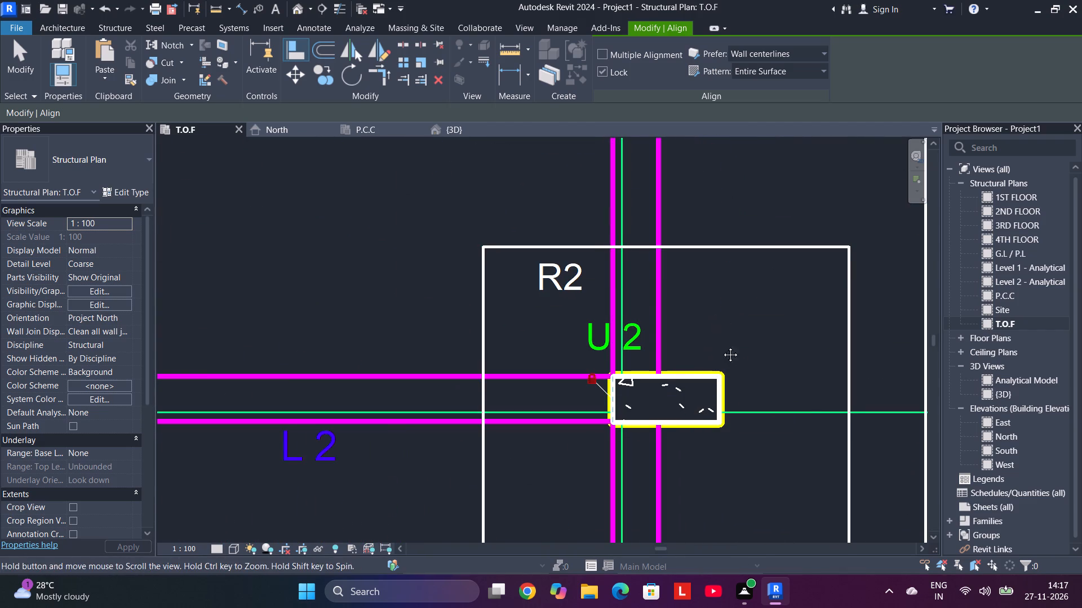
Align the top and left edges of the 300X500 C1 column with its U 1 outline in the R1 footing at the plan's upper-right corner.
middle_click_drag(722, 346, 694, 570)
middle_click_drag(686, 285, 674, 526)
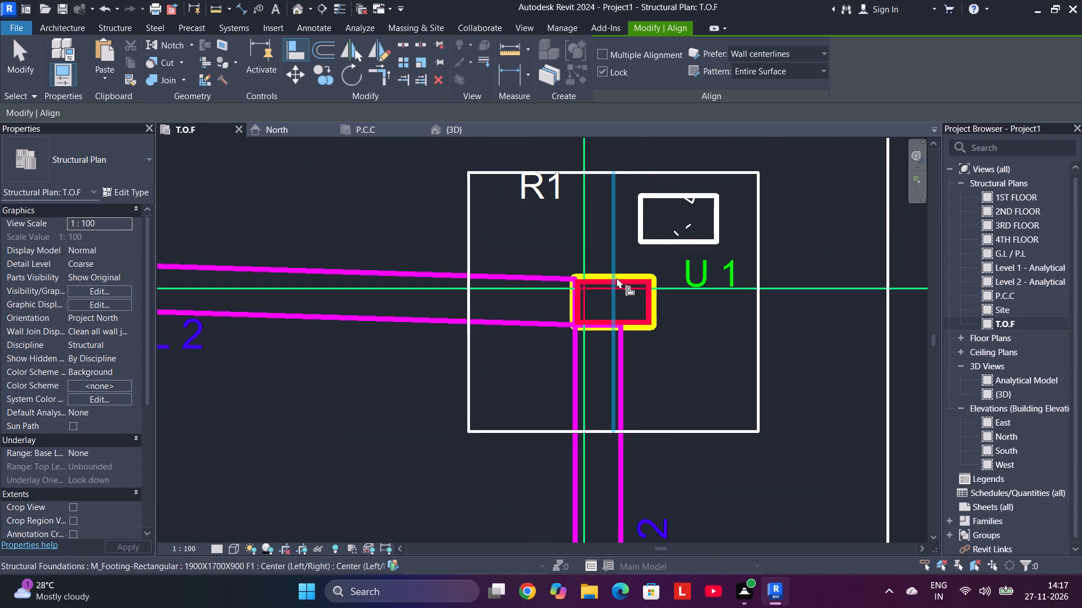
left_click(627, 276)
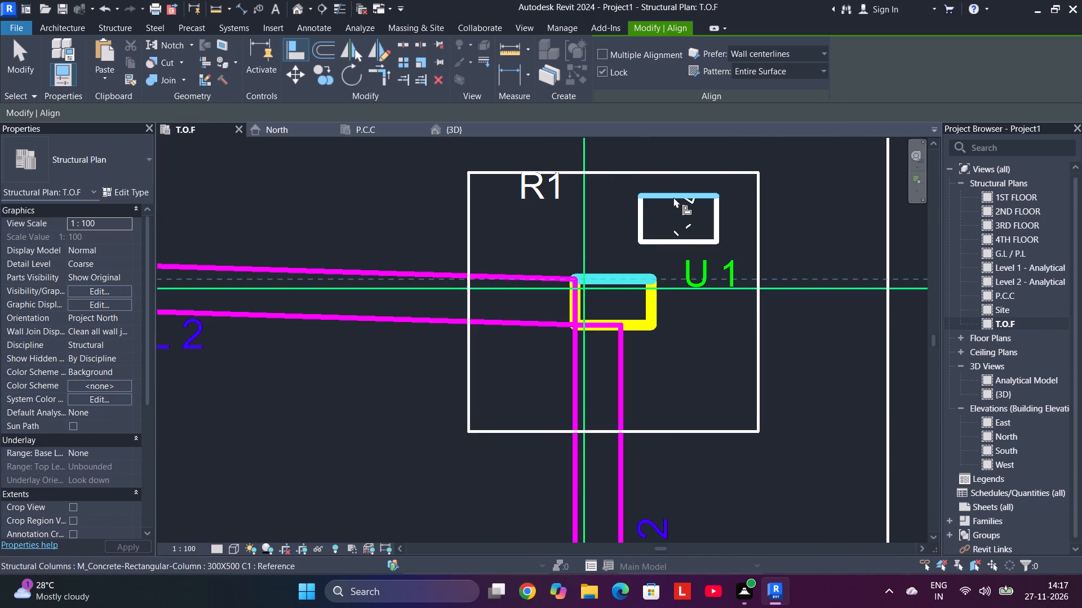
left_click(675, 200)
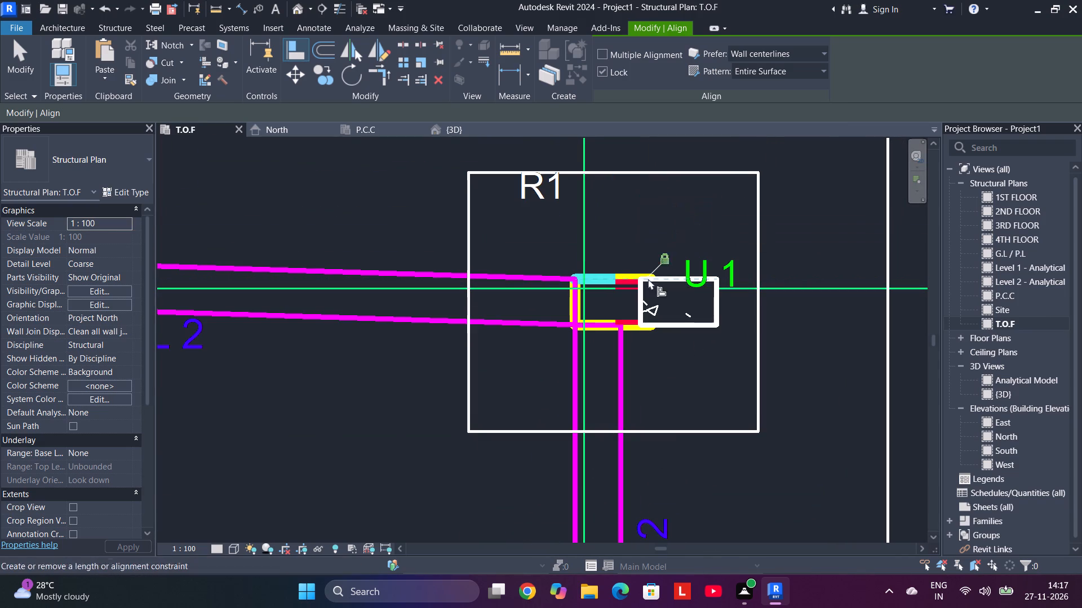
left_click(571, 317)
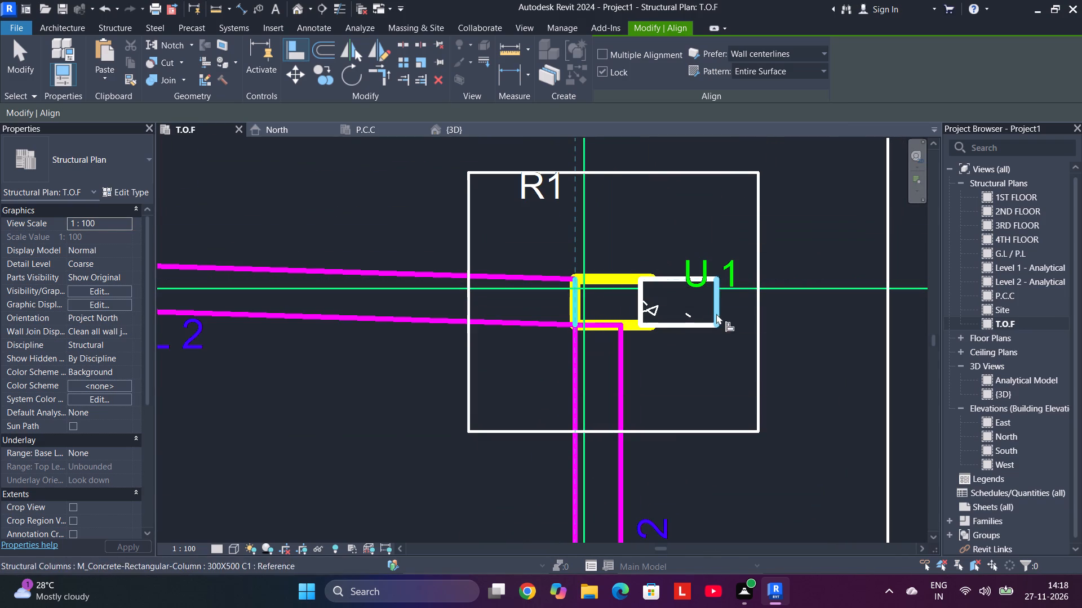
left_click(639, 301)
End the Align command and delete the two spare upright 300X800 C3 columns in the R4 footing directly above R6.
scroll(641, 300, "down", 11)
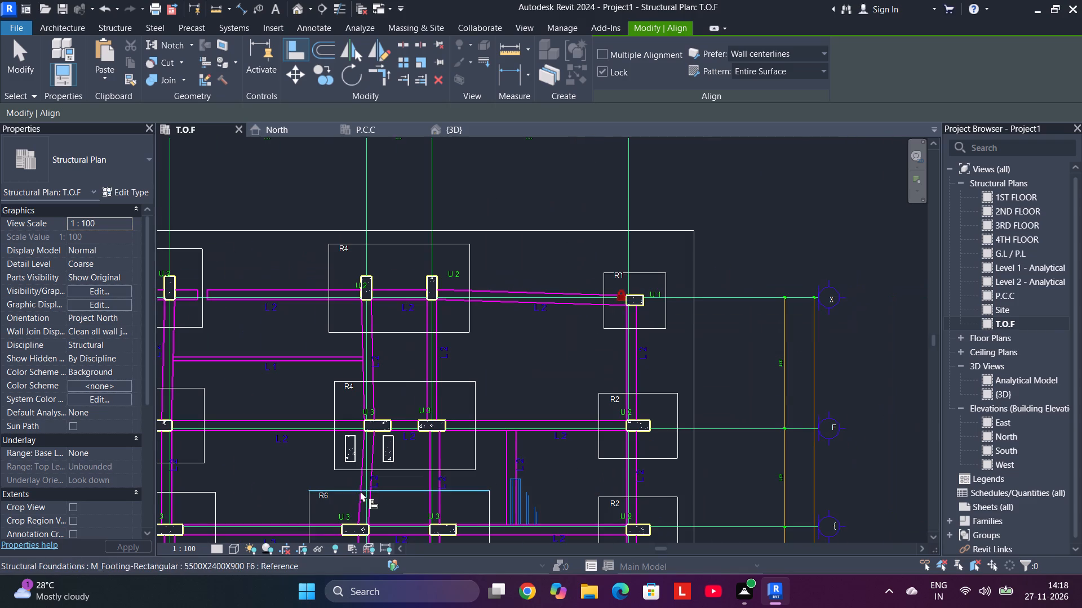
middle_click_drag(389, 464, 591, 288)
middle_click(591, 288)
right_click(789, 281)
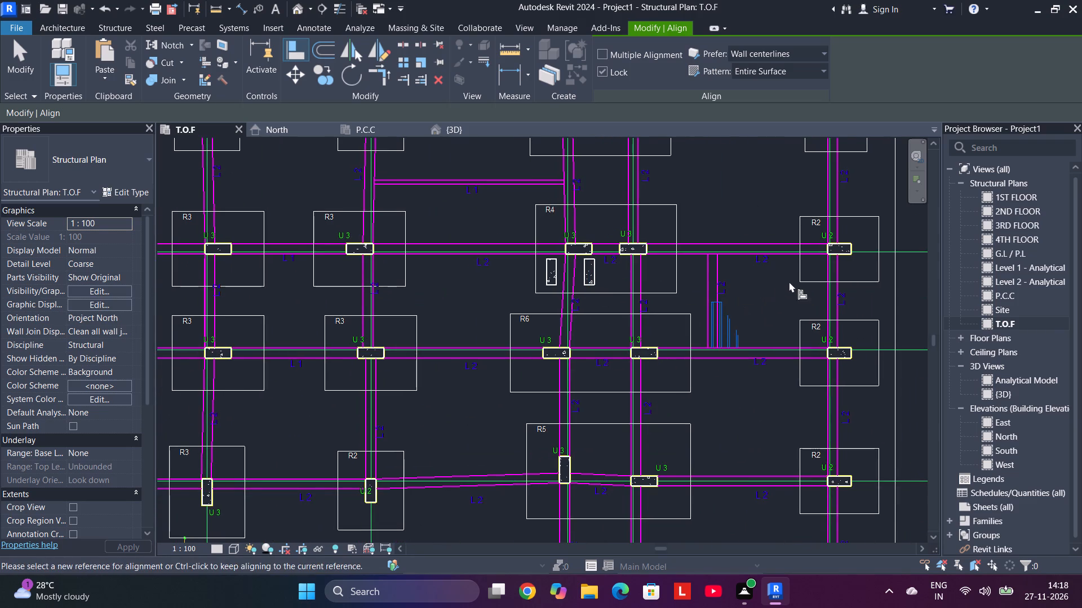
left_click(821, 293)
scroll(596, 294, "up", 2)
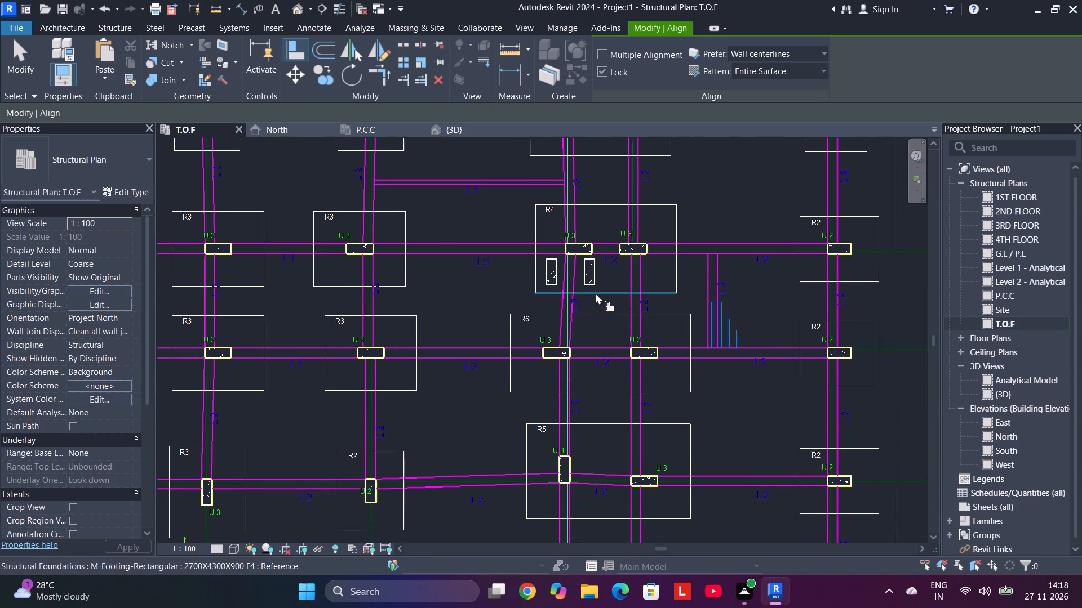
scroll(596, 293, "up", 3)
left_click(592, 274)
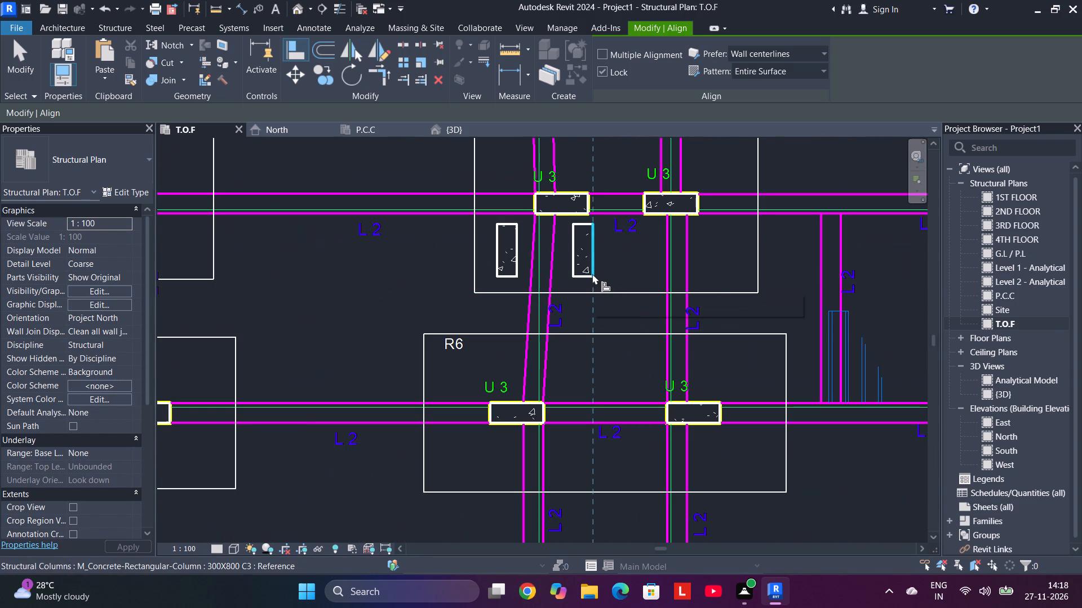
right_click(387, 284)
left_click(442, 290)
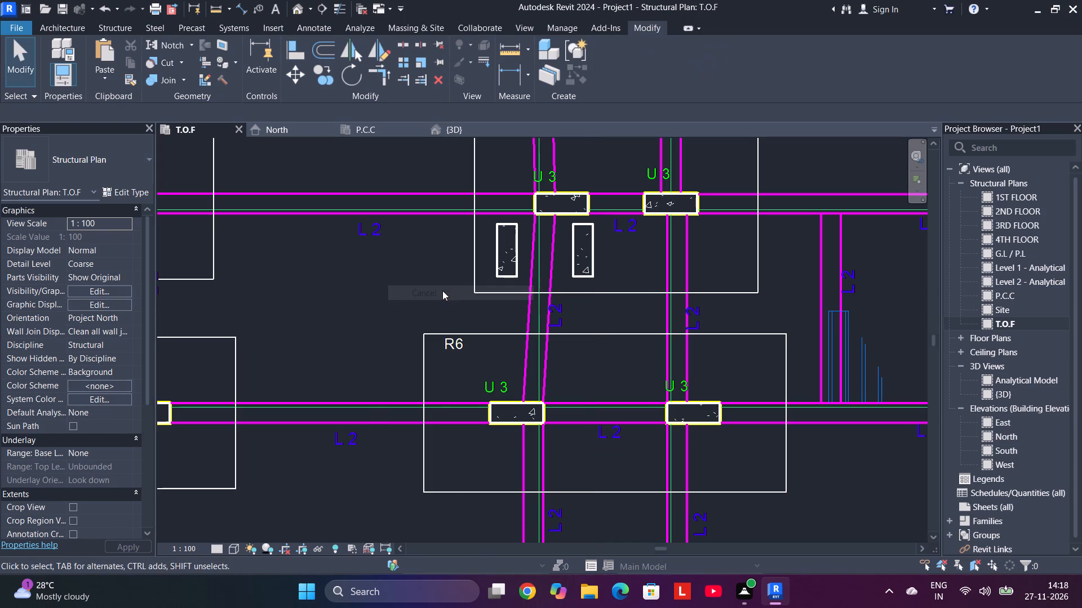
left_click(583, 248)
right_click(583, 248)
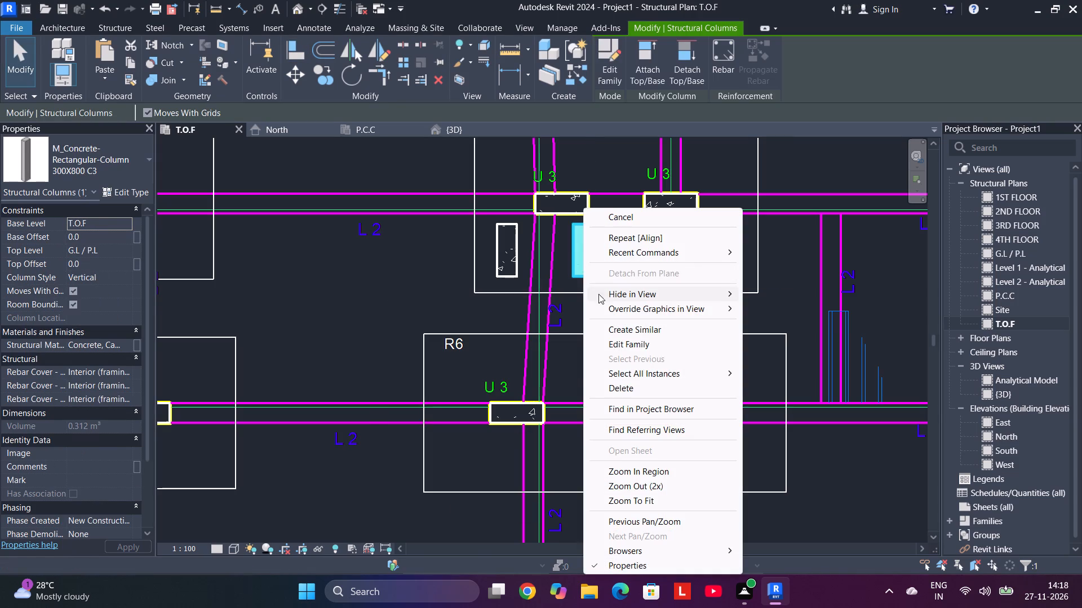
left_click(614, 386)
left_click(520, 273)
right_click(520, 273)
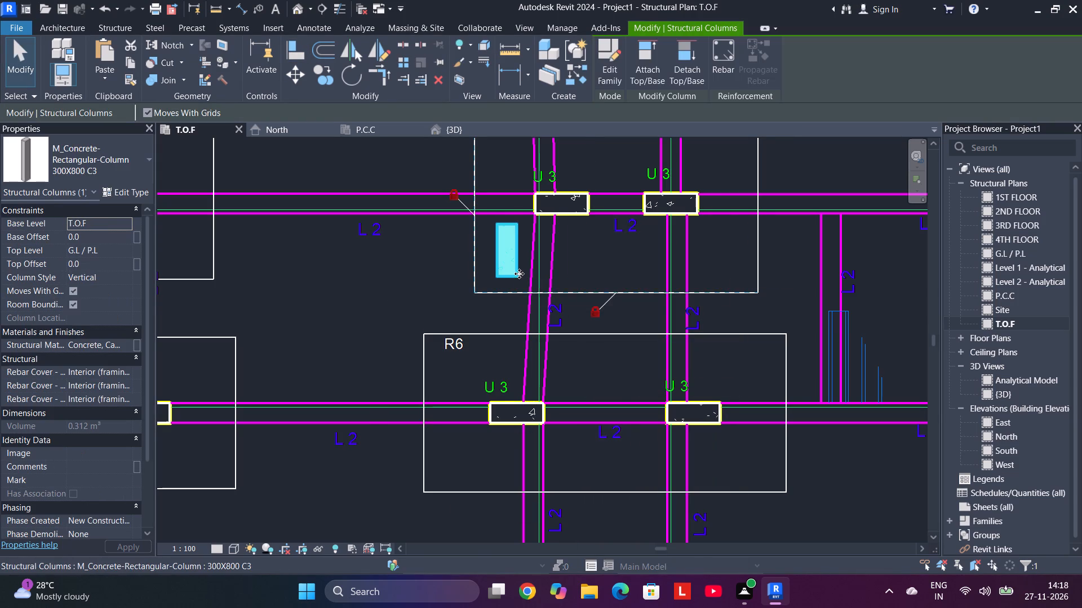
left_click(580, 393)
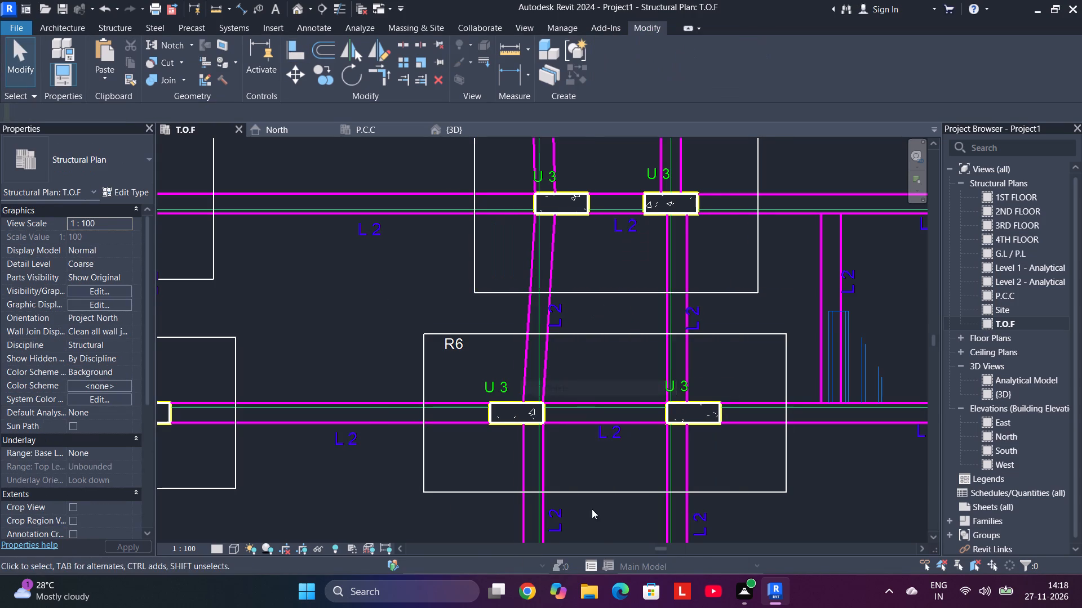
Examine the column placement and leftover annotations across the whole T.O.F foundation plan.
middle_click_drag(605, 511, 601, 318)
scroll(601, 319, "down", 12)
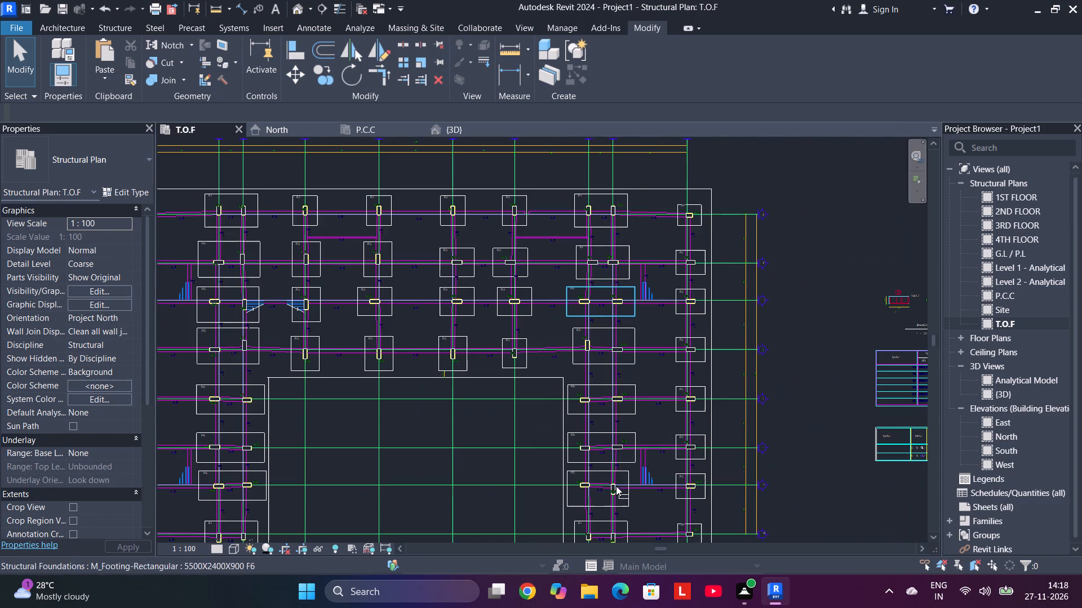
middle_click_drag(617, 464, 613, 289)
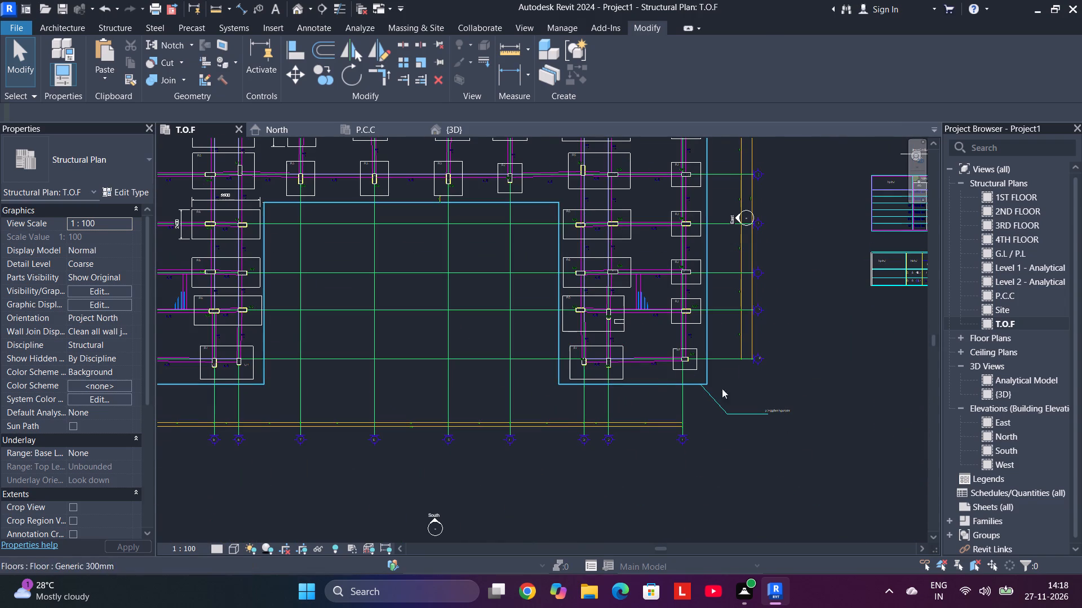
middle_click_drag(662, 312, 651, 410)
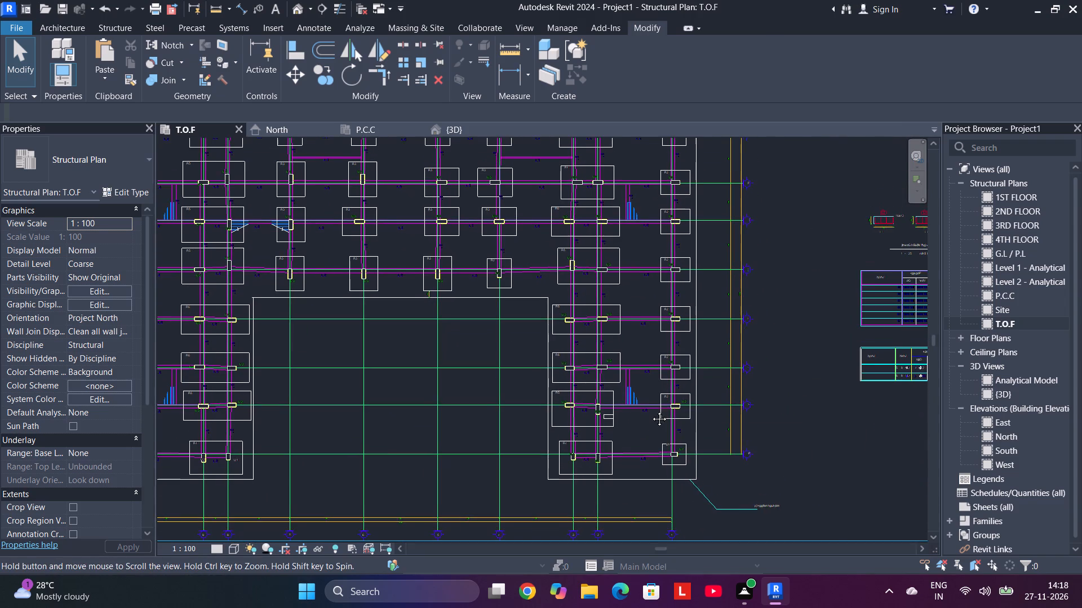
middle_click_drag(651, 410, 647, 444)
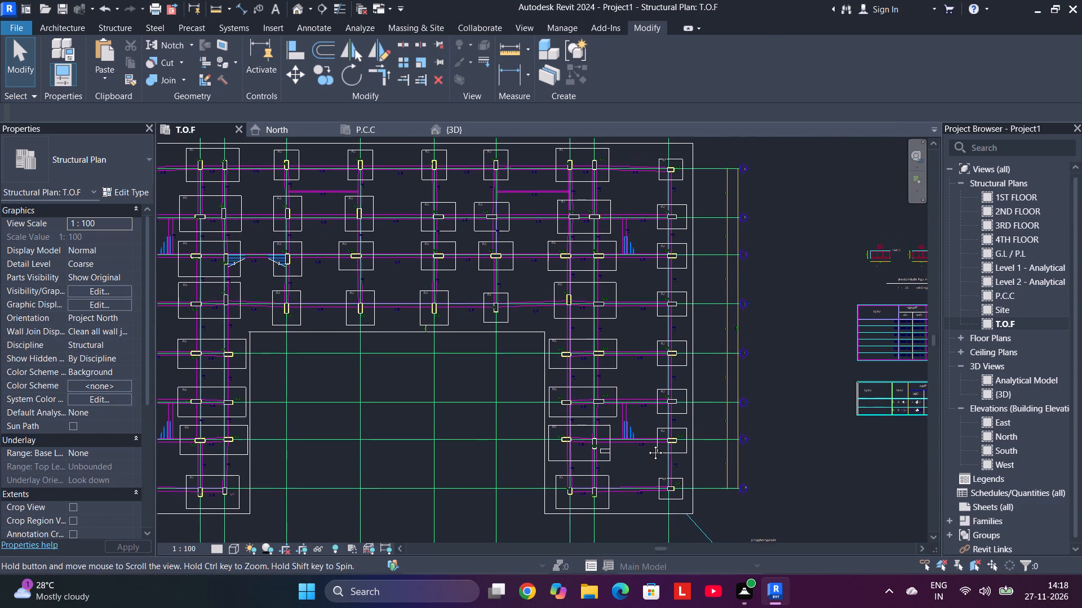
middle_click_drag(647, 444, 646, 450)
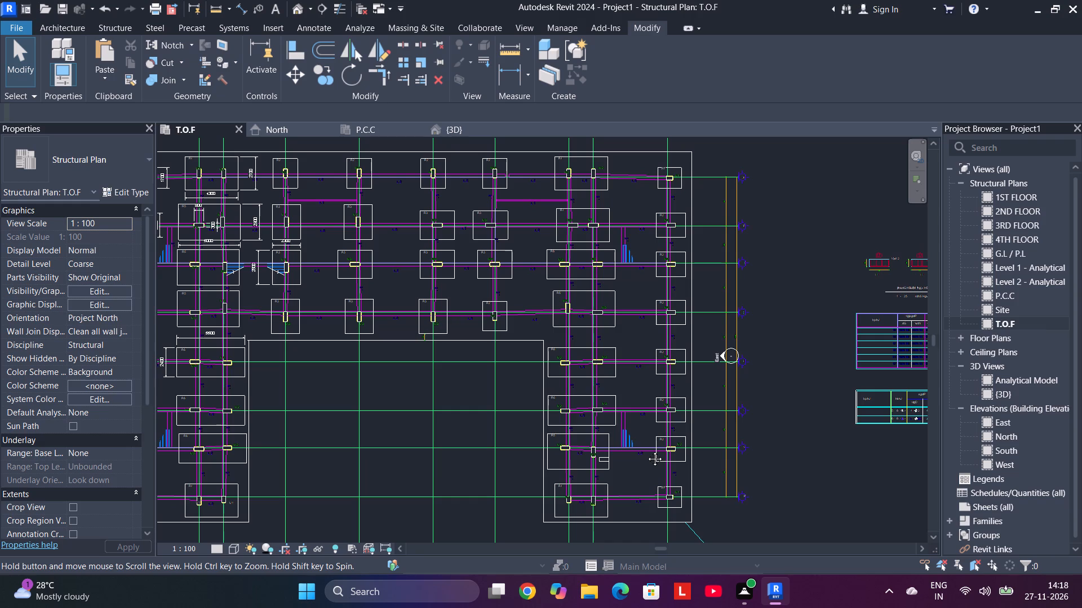
middle_click_drag(646, 450, 647, 450)
middle_click_drag(647, 450, 806, 445)
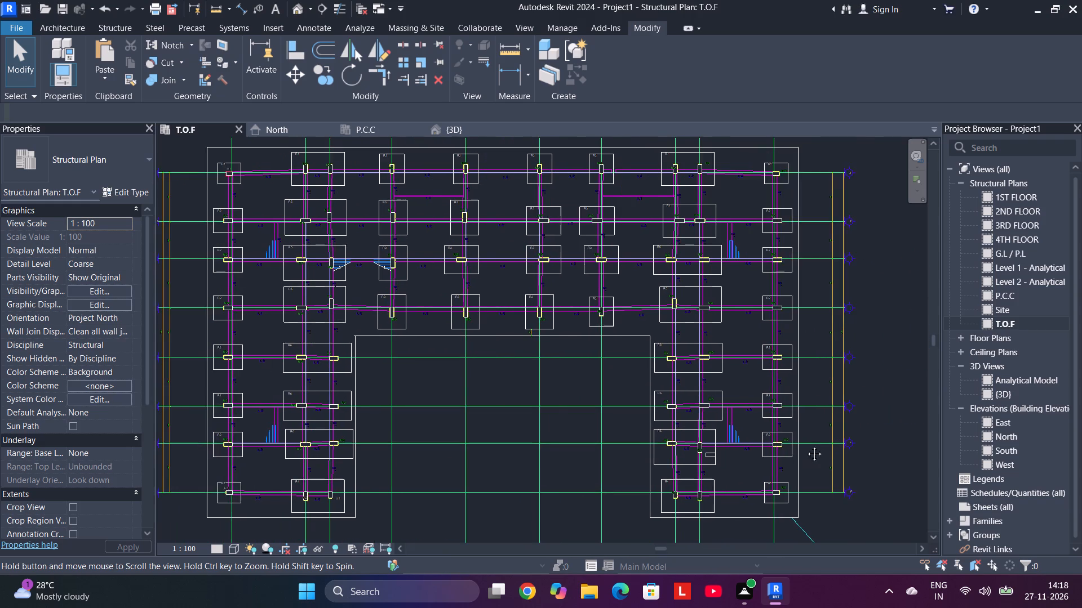
middle_click_drag(806, 445, 844, 450)
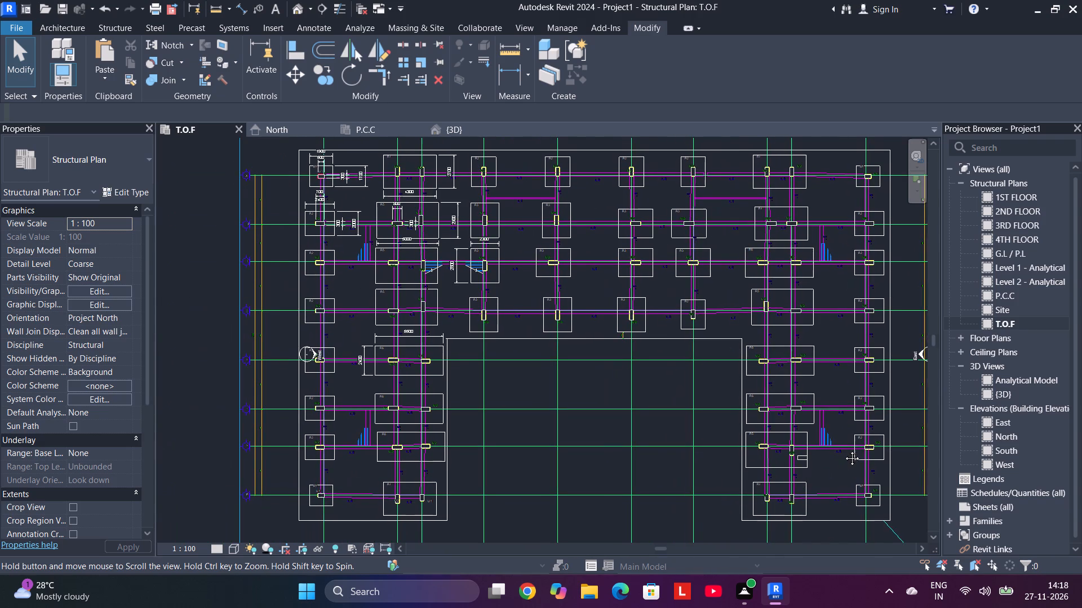
middle_click_drag(844, 450, 835, 460)
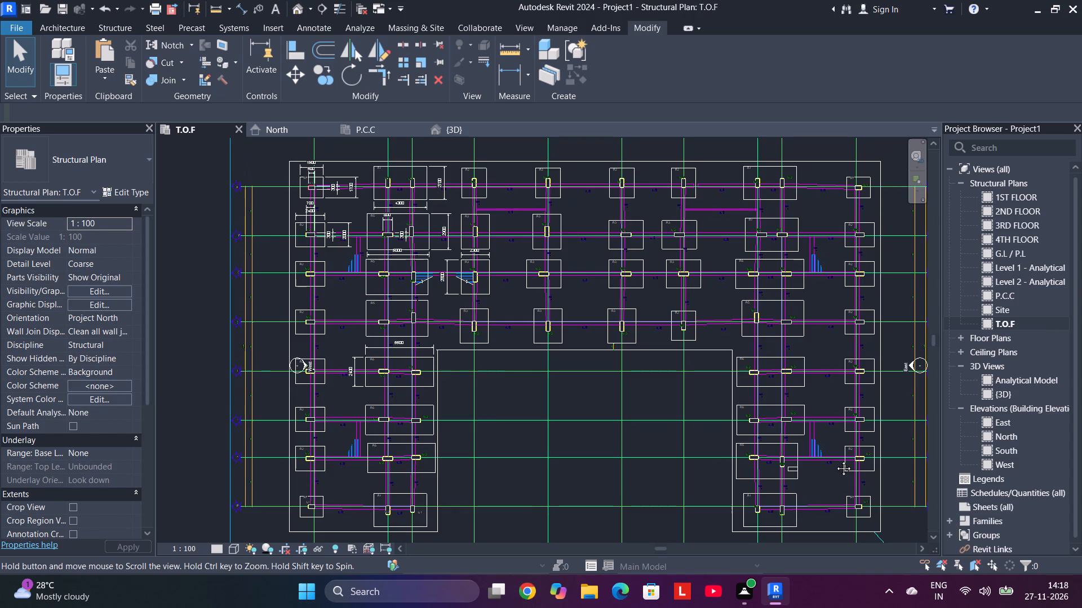
middle_click_drag(835, 460, 810, 466)
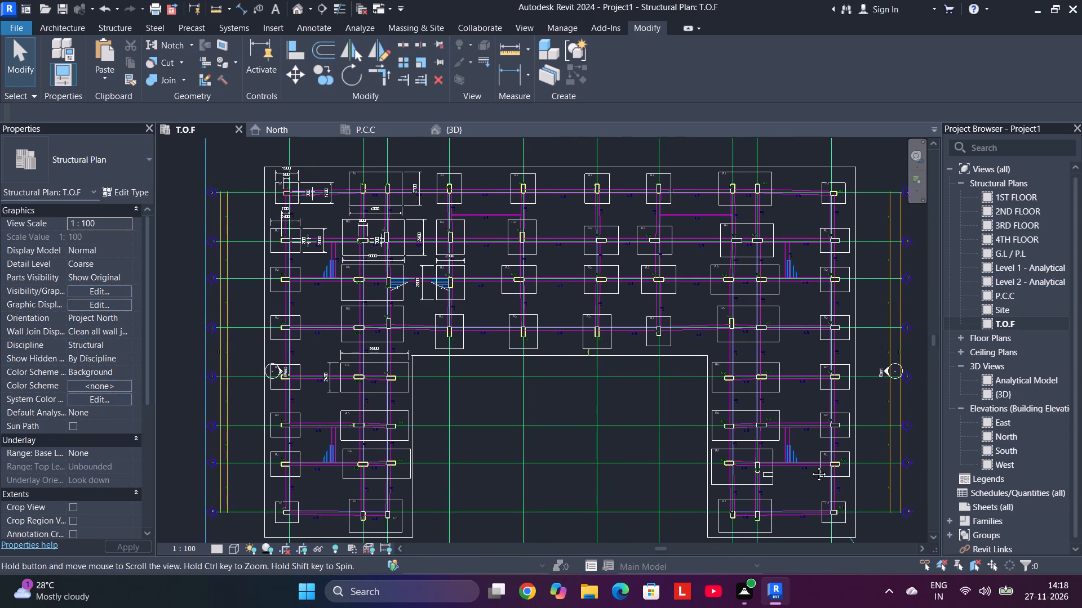
middle_click_drag(810, 466, 780, 469)
middle_click_drag(812, 456, 866, 458)
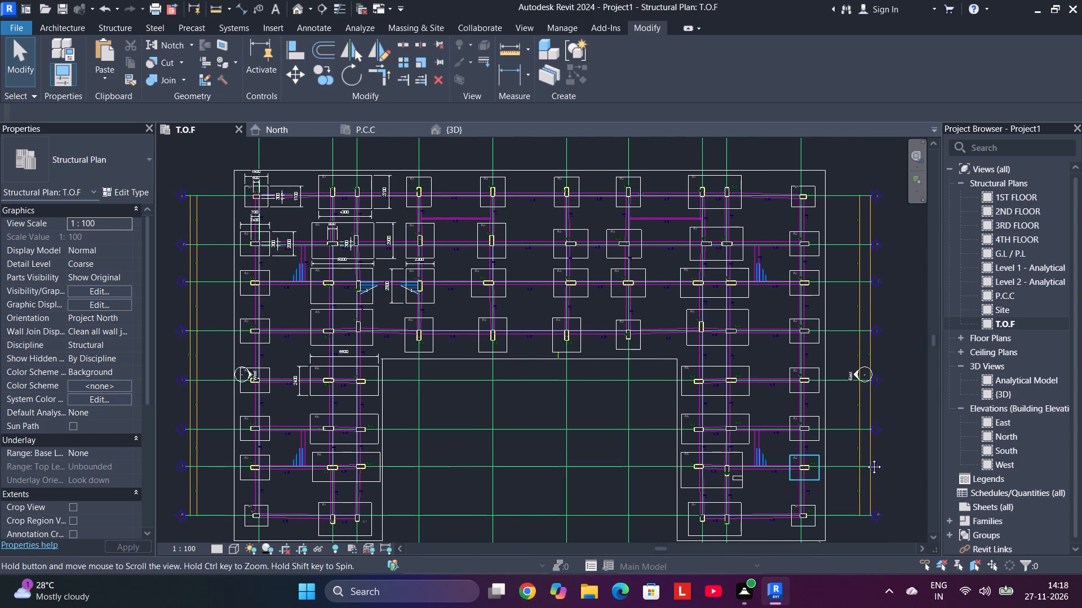
middle_click_drag(866, 458, 866, 458)
middle_click_drag(617, 432, 722, 382)
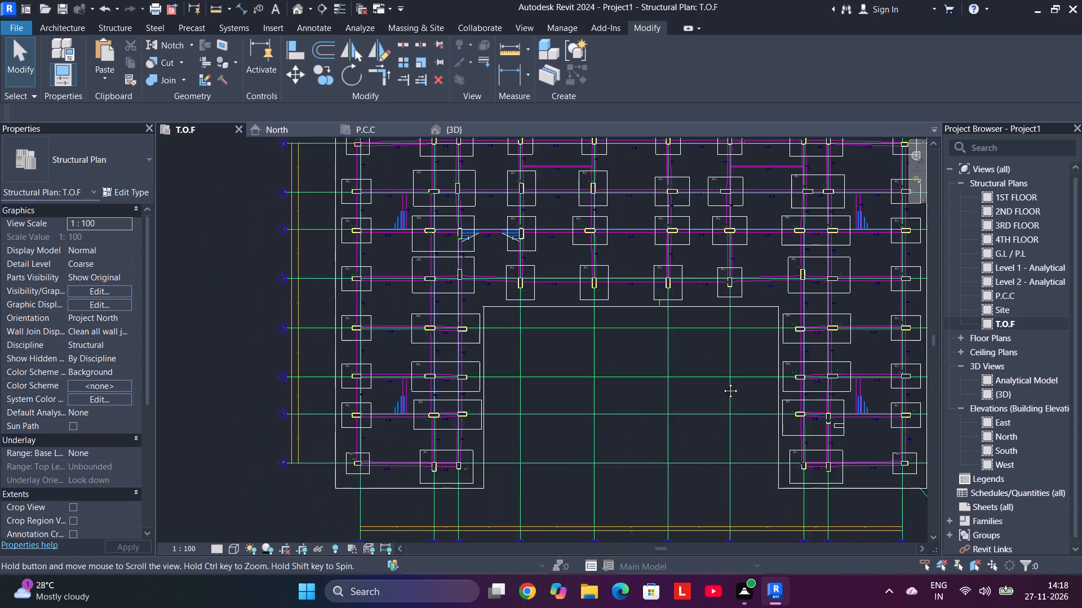
middle_click_drag(722, 382, 777, 397)
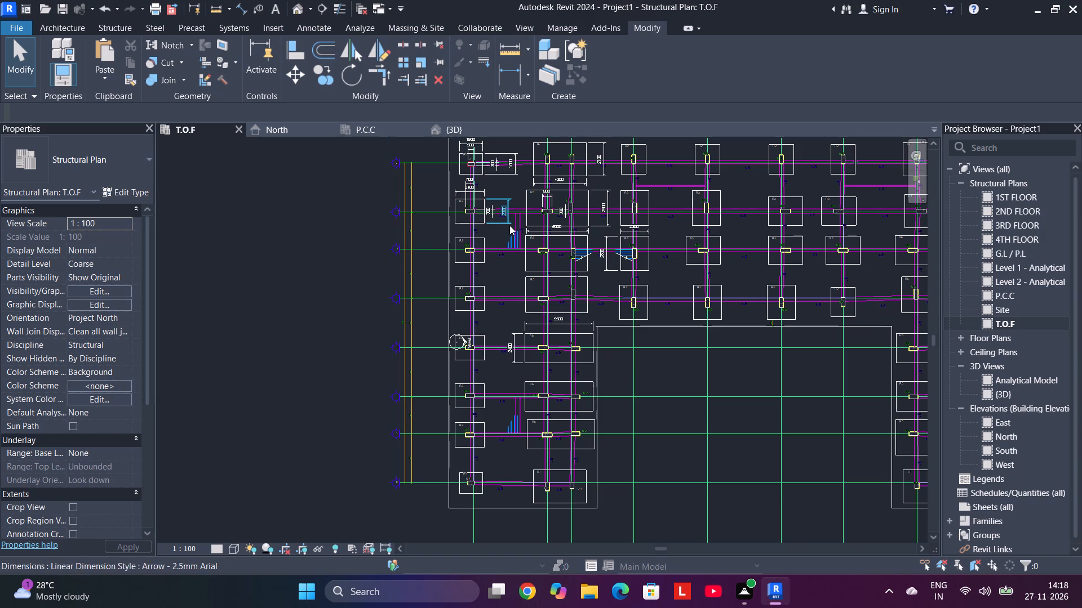
Delete the 2000, 300 and 700 dimensions around the leftmost R2 footing on grid F, below the R1 footing.
scroll(507, 186, "up", 7)
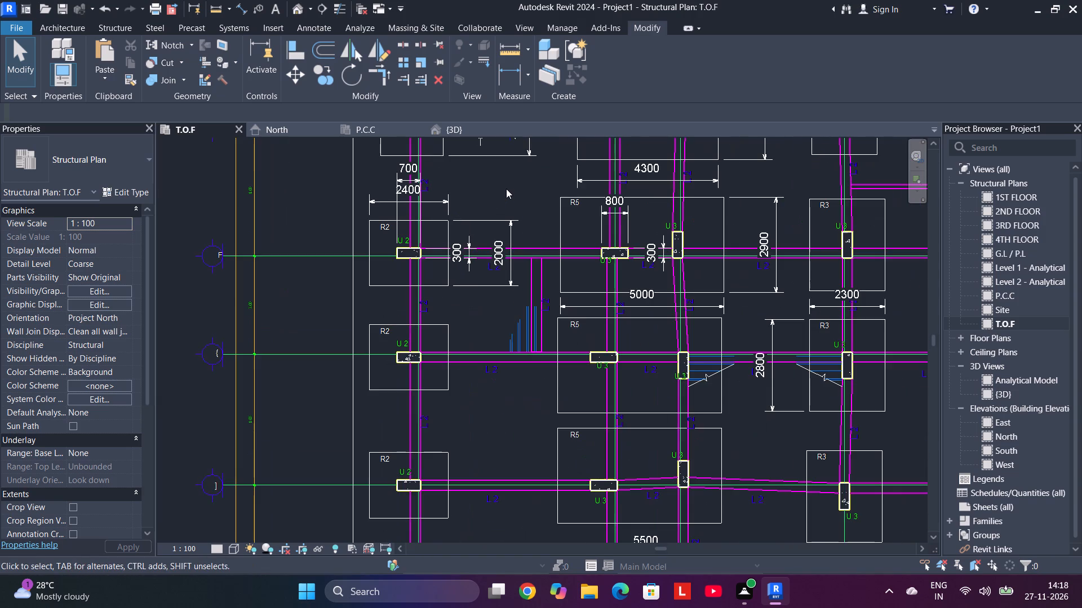
middle_click_drag(506, 190, 503, 278)
left_click(497, 311)
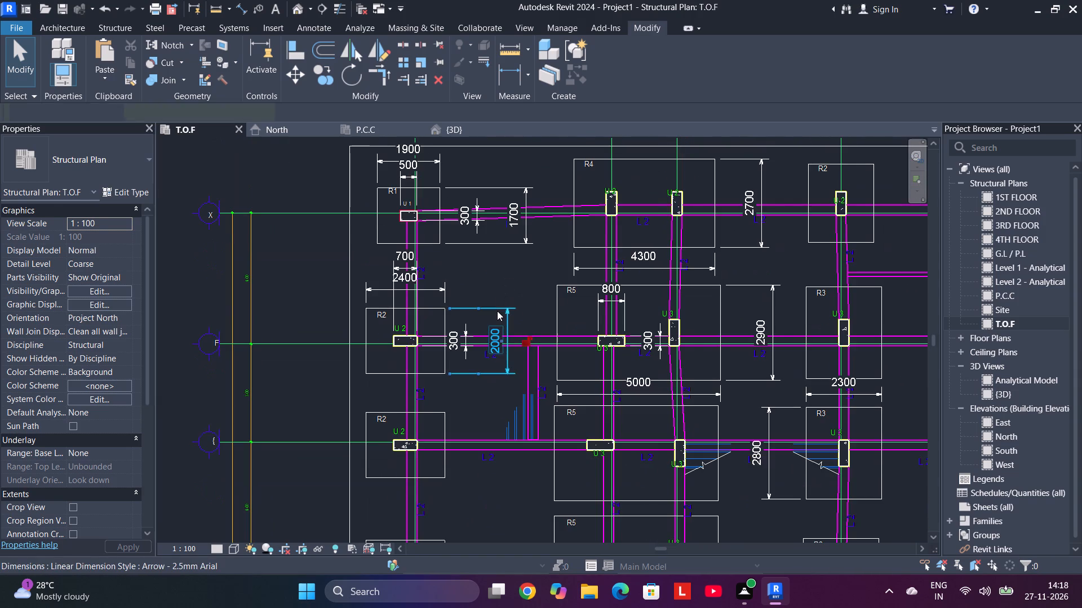
right_click(497, 311)
left_click(531, 383)
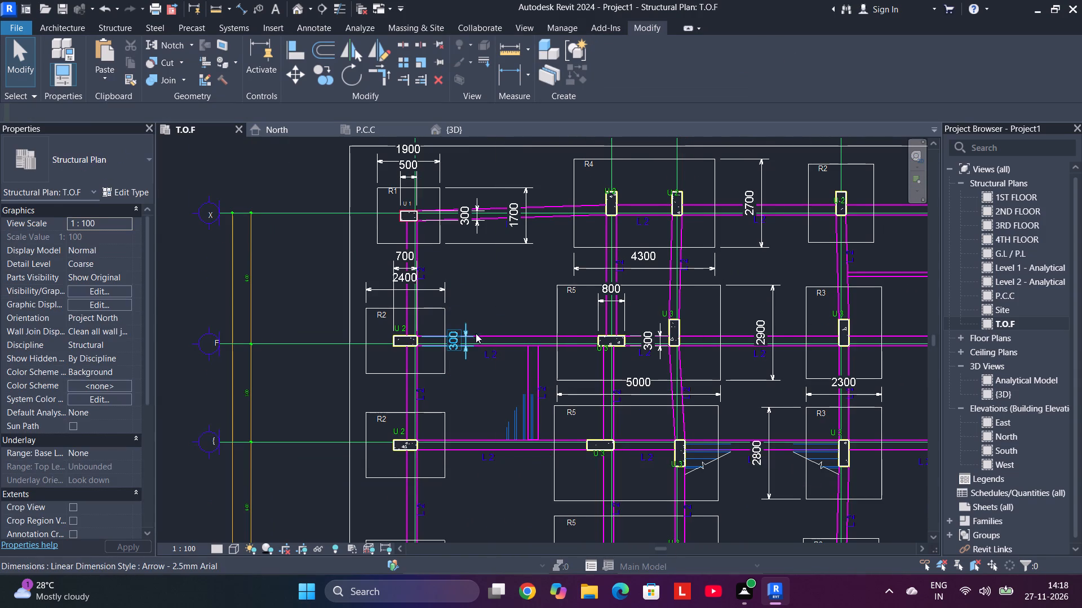
left_click(474, 331)
right_click(473, 330)
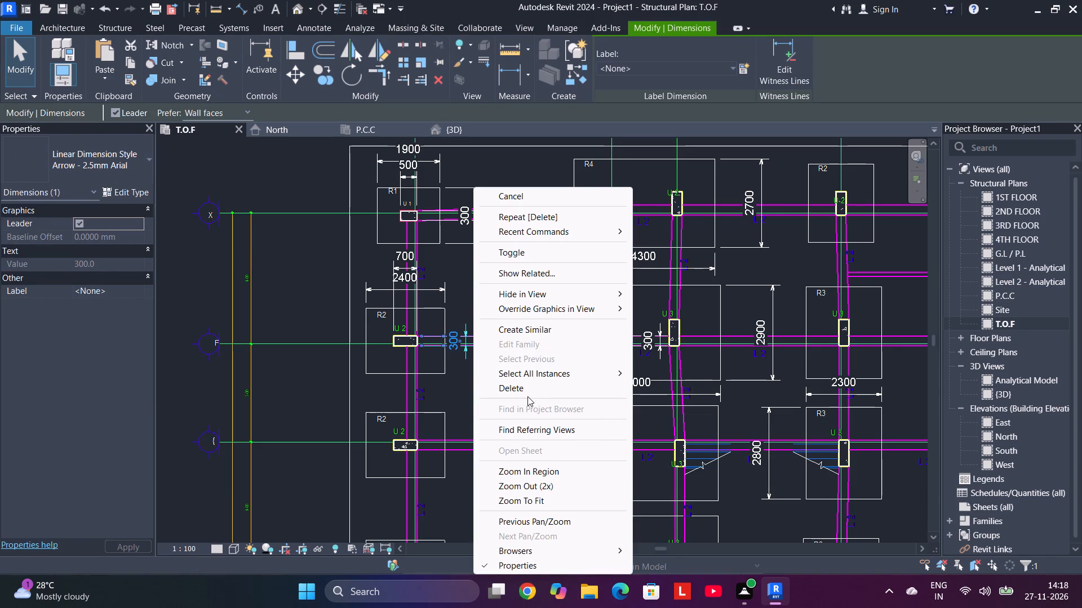
left_click(527, 396)
left_click(526, 392)
left_click(402, 264)
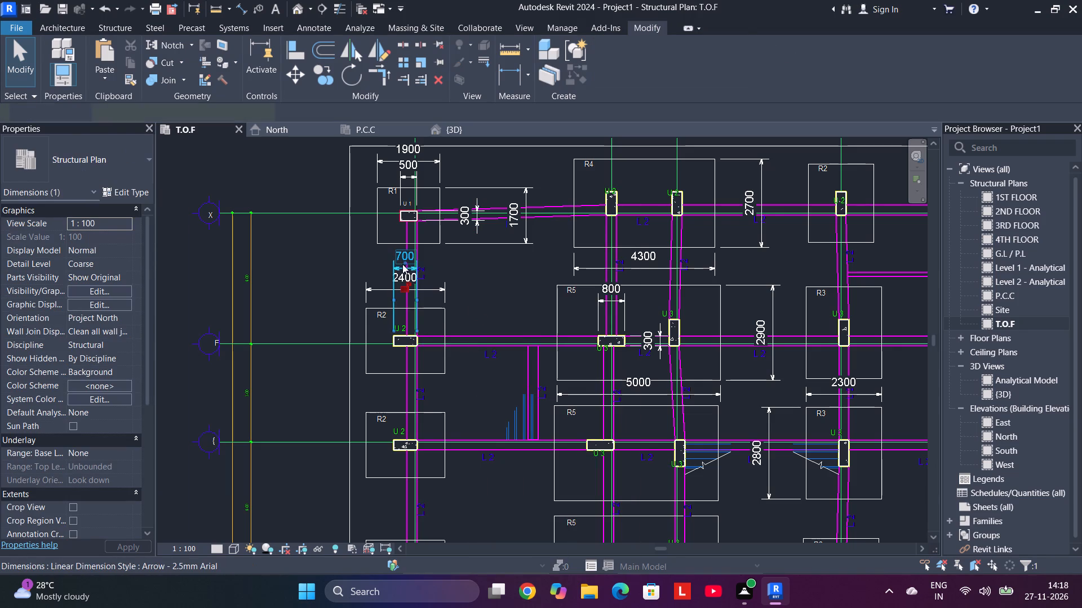
right_click(403, 264)
left_click(454, 388)
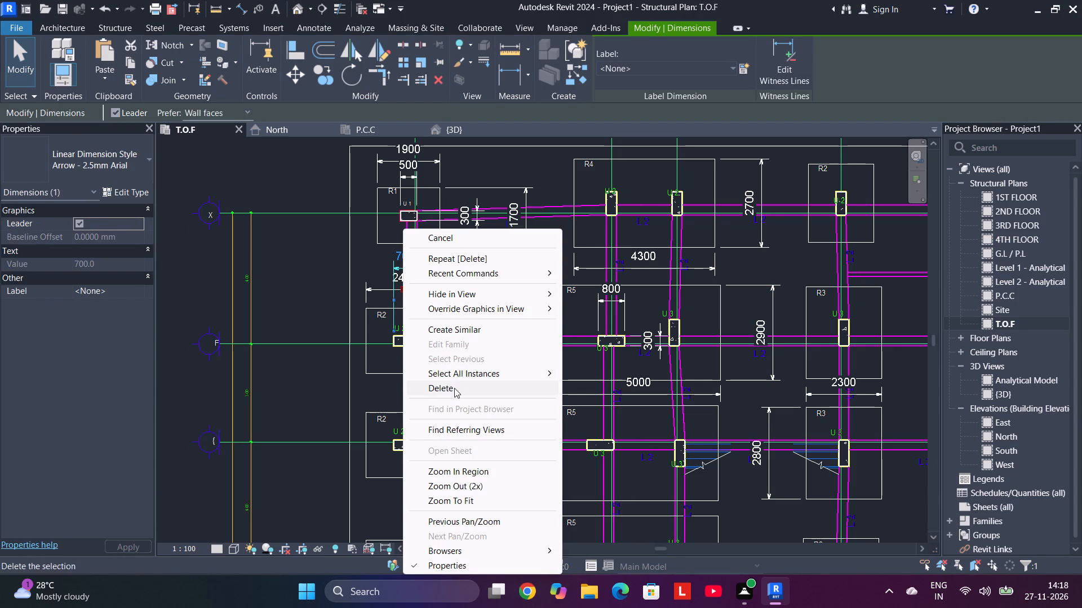
Delete the remaining 2400 width dimension above the leftmost R2 footing on grid F.
left_click(446, 295)
right_click(446, 295)
left_click(485, 393)
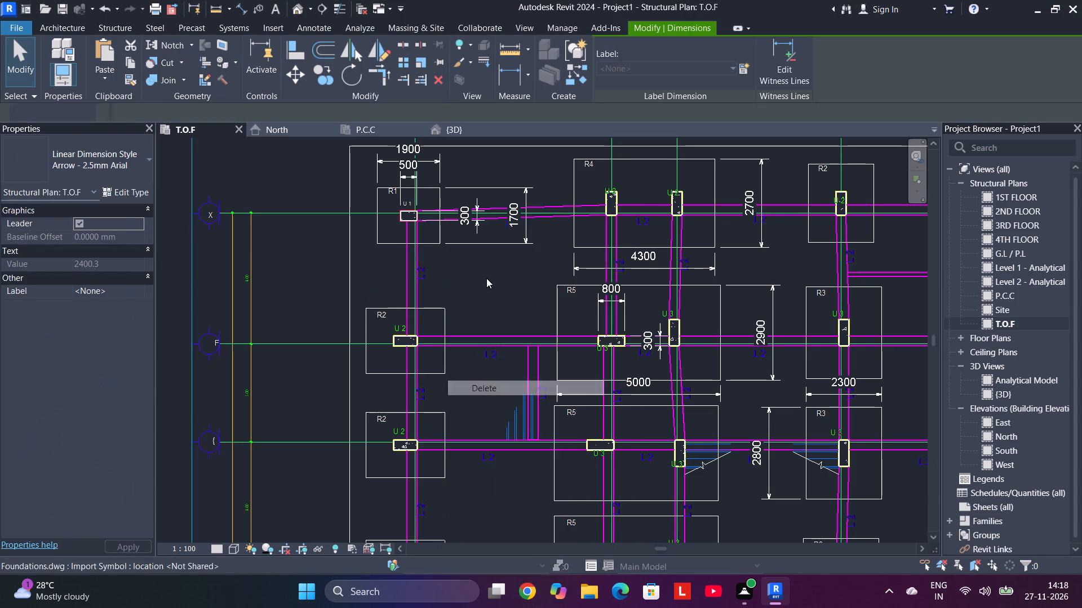
Delete the 1700, 300, 1900 and 500 dimensions around the R1 footing at the plan's upper-left corner.
middle_click_drag(487, 277, 494, 400)
left_click(535, 369)
right_click(535, 369)
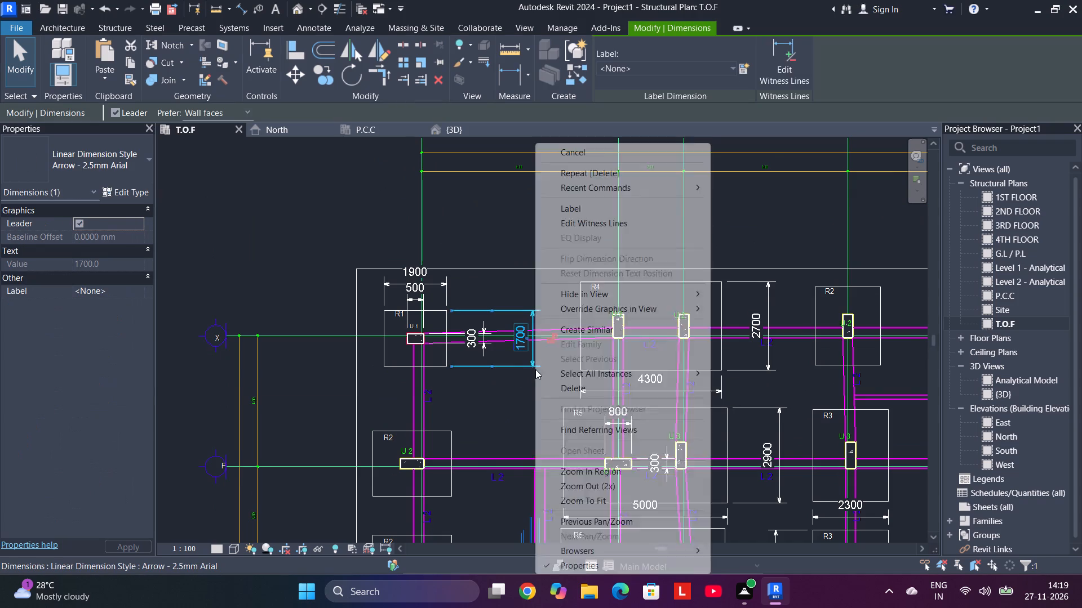
left_click(544, 390)
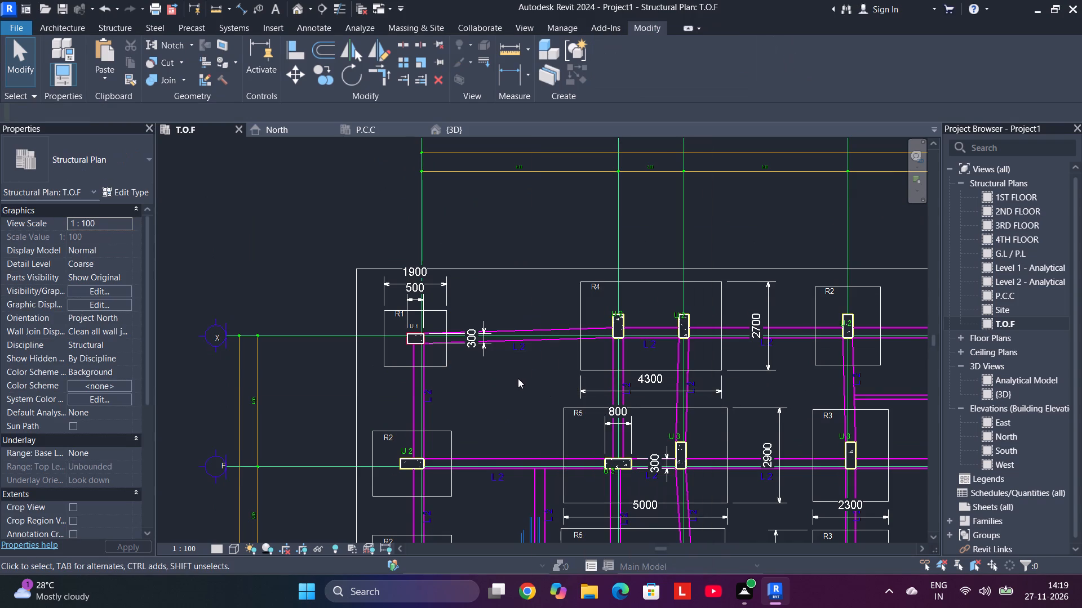
left_click(479, 350)
right_click(479, 350)
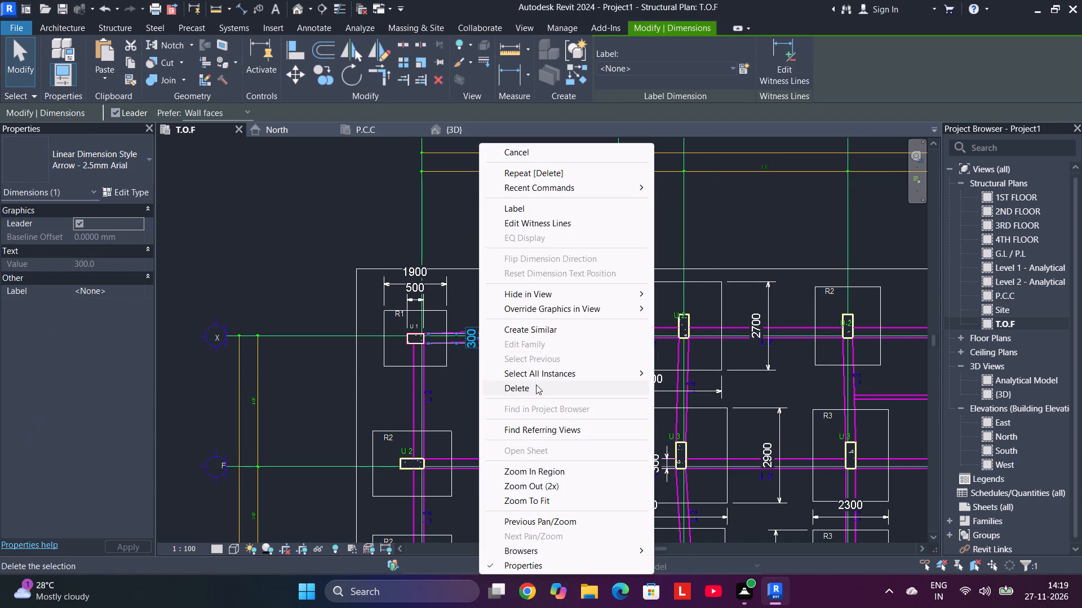
left_click(536, 385)
left_click(448, 290)
right_click(448, 290)
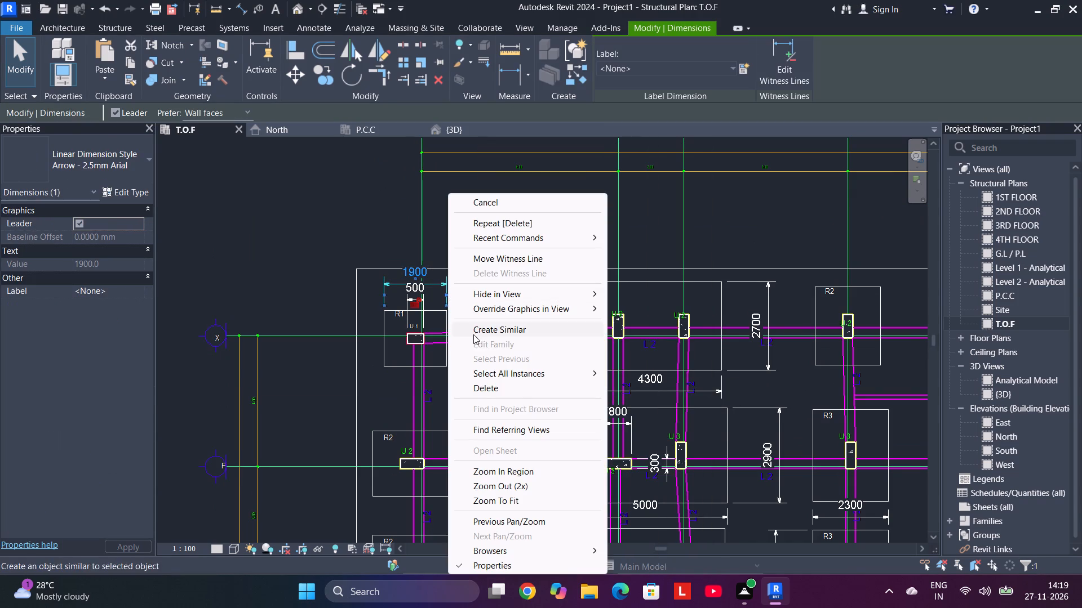
left_click(488, 389)
left_click(425, 292)
right_click(425, 292)
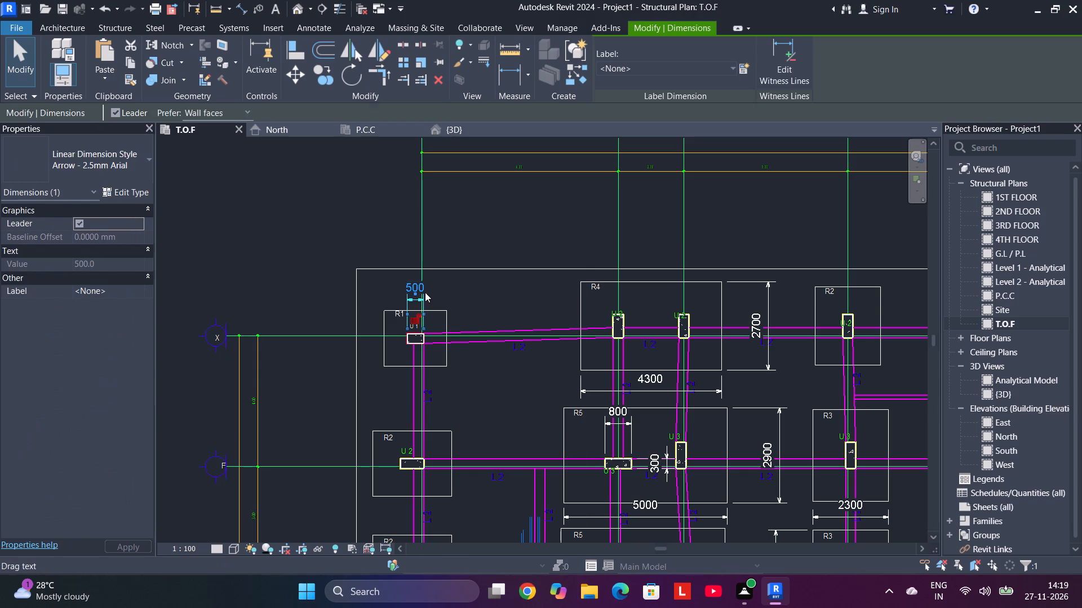
left_click(497, 387)
Delete the 2700 and 4300 dimensions of the R4 footing in the top row, beside the upper-left R1 footing.
middle_click_drag(797, 361, 535, 343)
left_click_drag(529, 345, 466, 360)
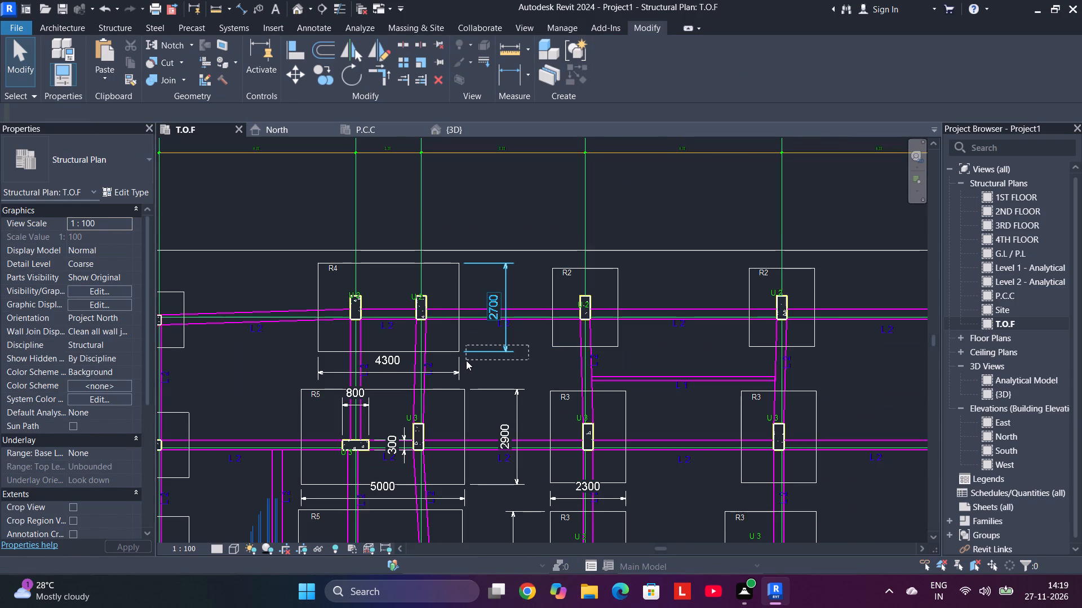
left_click_drag(466, 360, 471, 361)
right_click(473, 356)
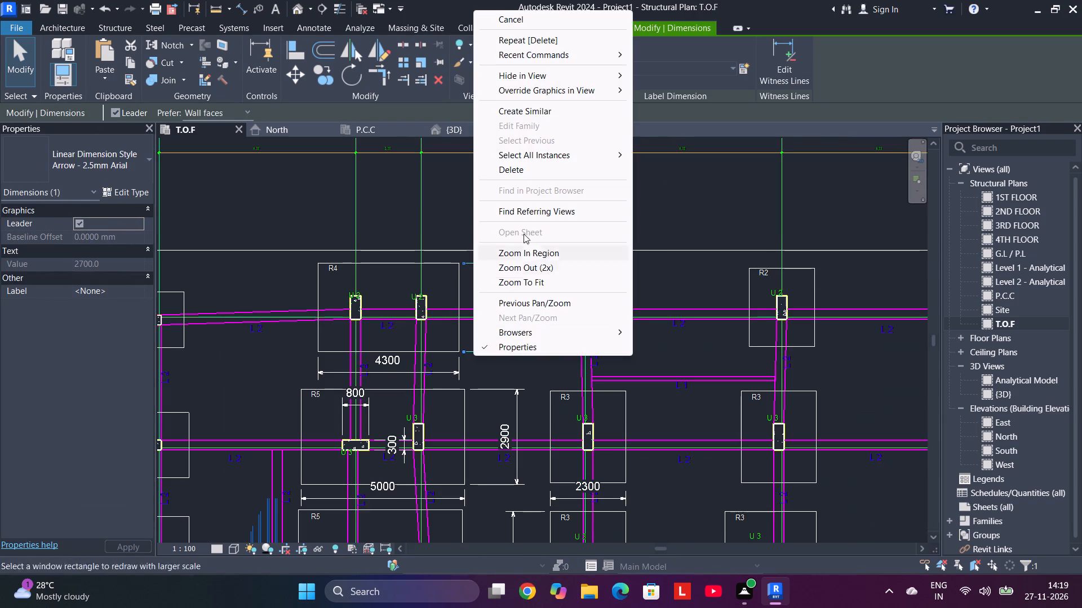
left_click(529, 173)
left_click_drag(494, 360, 473, 371)
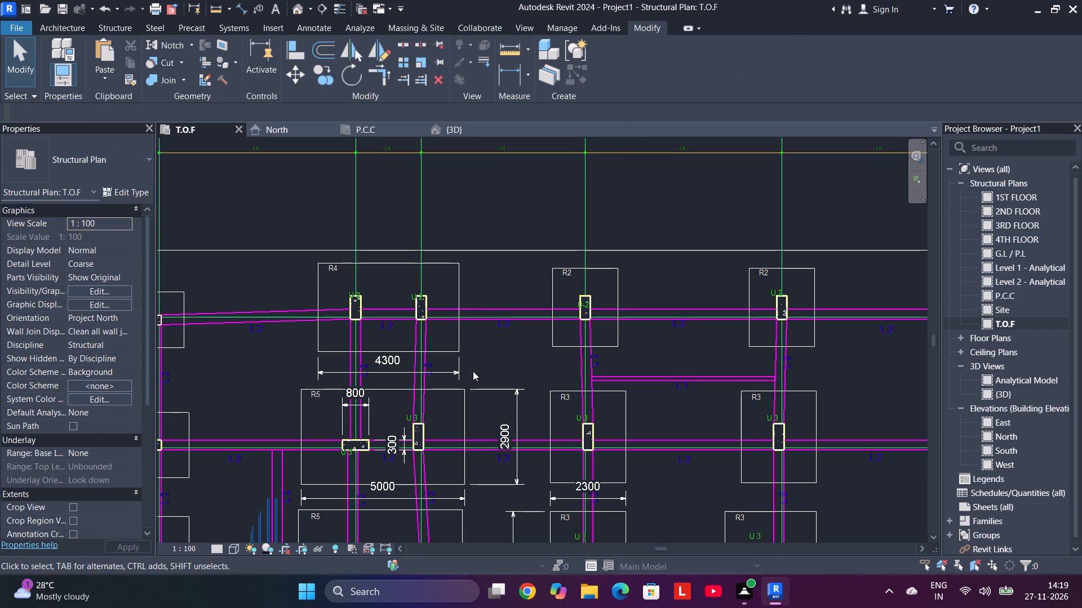
left_click_drag(473, 371, 452, 373)
right_click(451, 373)
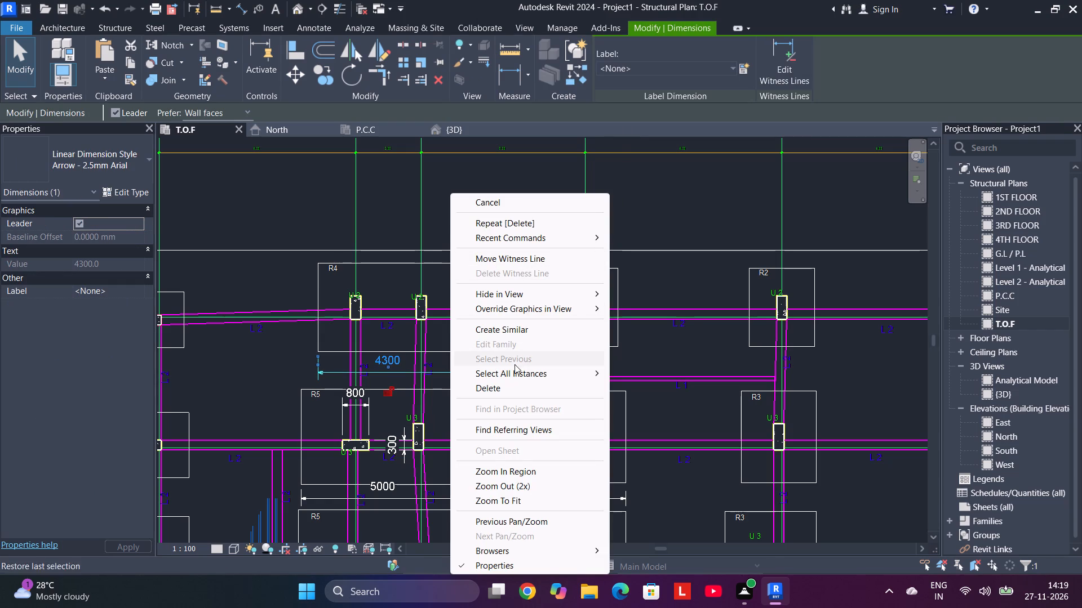
left_click(515, 388)
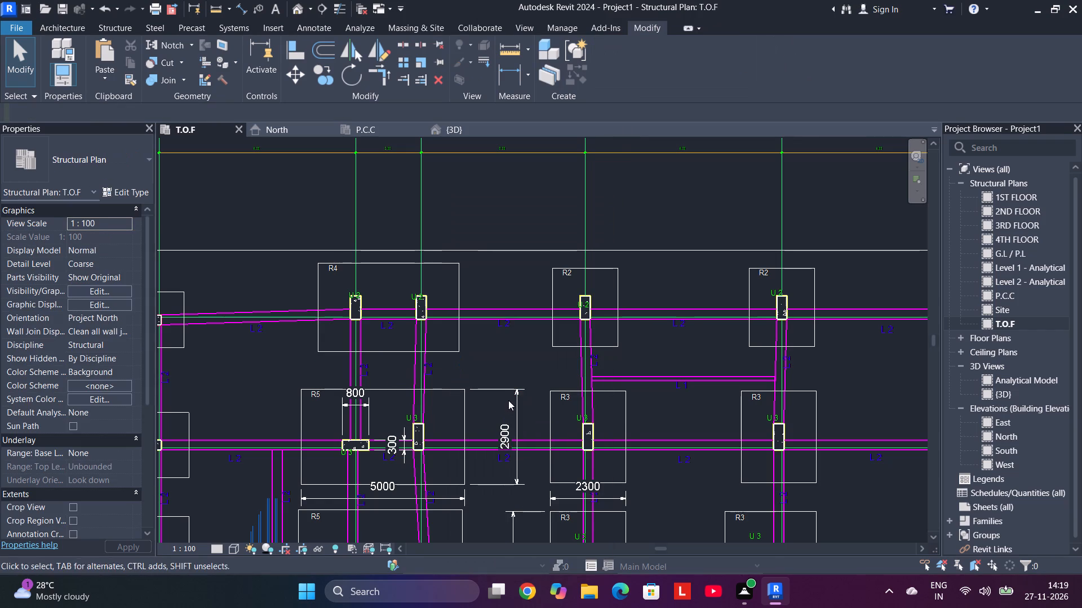
Delete the 2900 and 5000 outer dimensions of the R5 footing directly below the R4 footing.
left_click(509, 391)
right_click(509, 390)
left_click(558, 391)
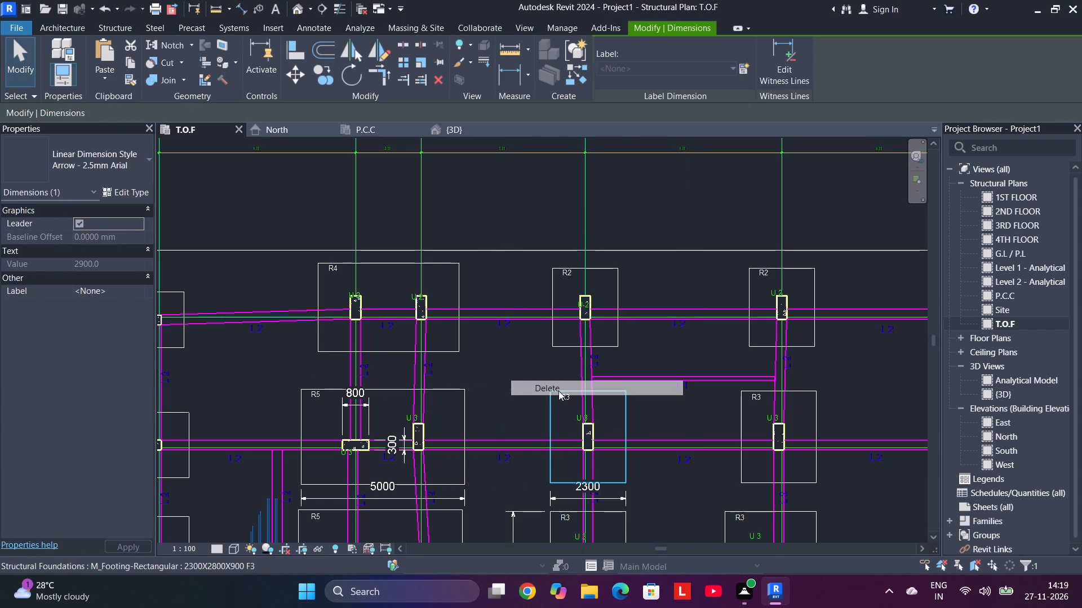
middle_click_drag(507, 476, 535, 318)
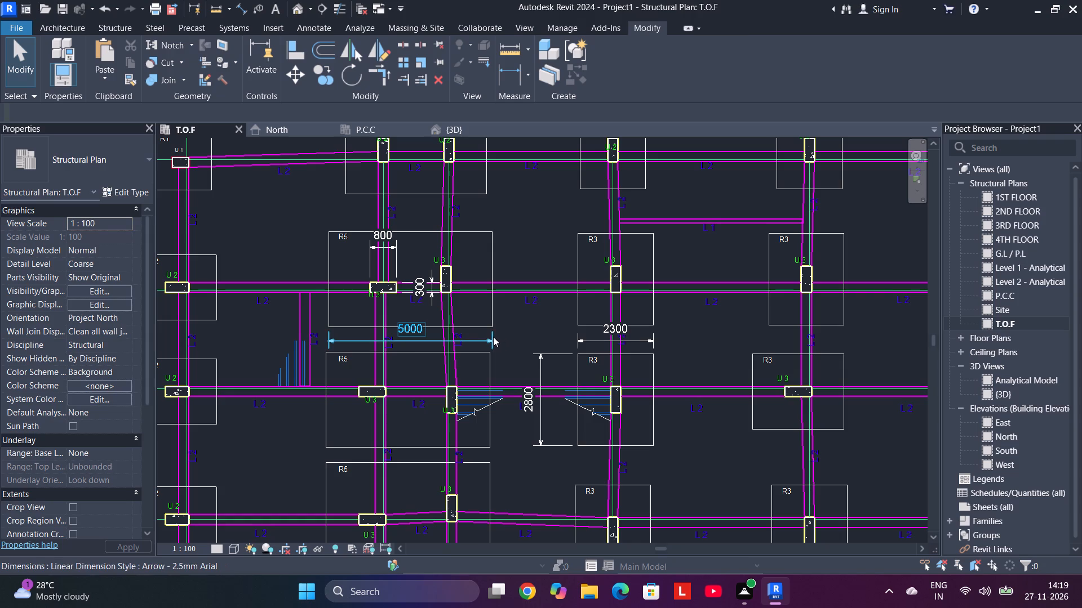
left_click(493, 337)
right_click(493, 337)
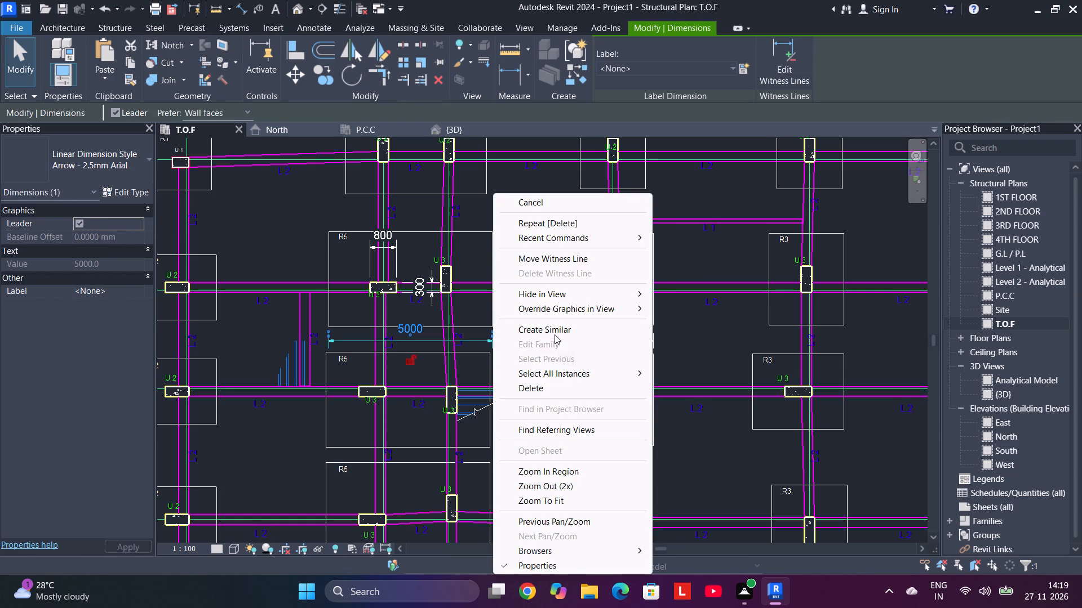
left_click(562, 392)
Delete the 2800 and 2300 dimensions of the R3 footing beside the second R5 footing down.
middle_click_drag(583, 462, 571, 431)
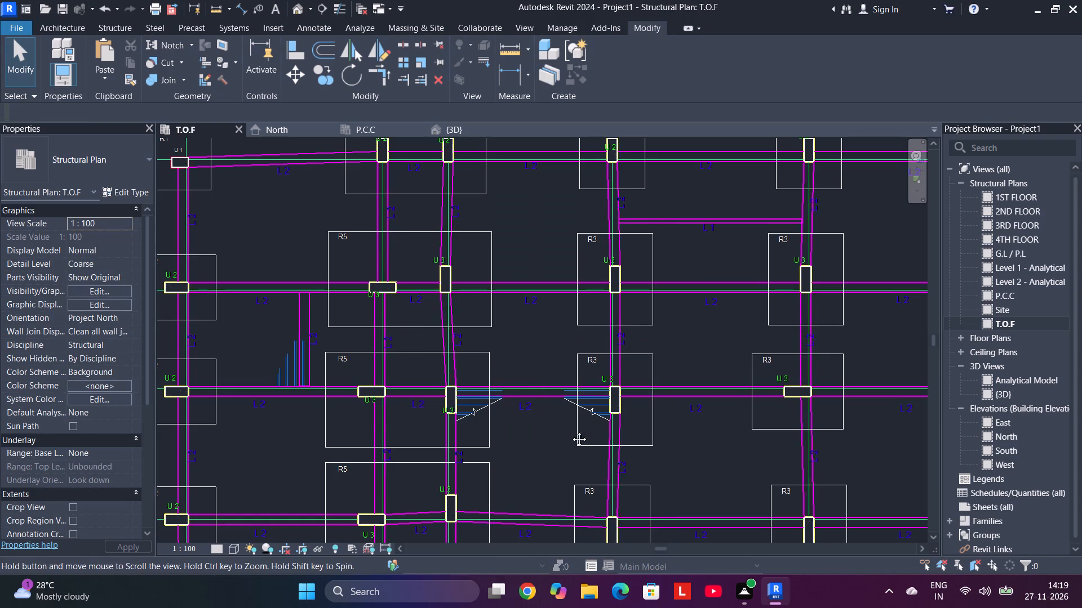
middle_click_drag(571, 431, 531, 267)
left_click(502, 252)
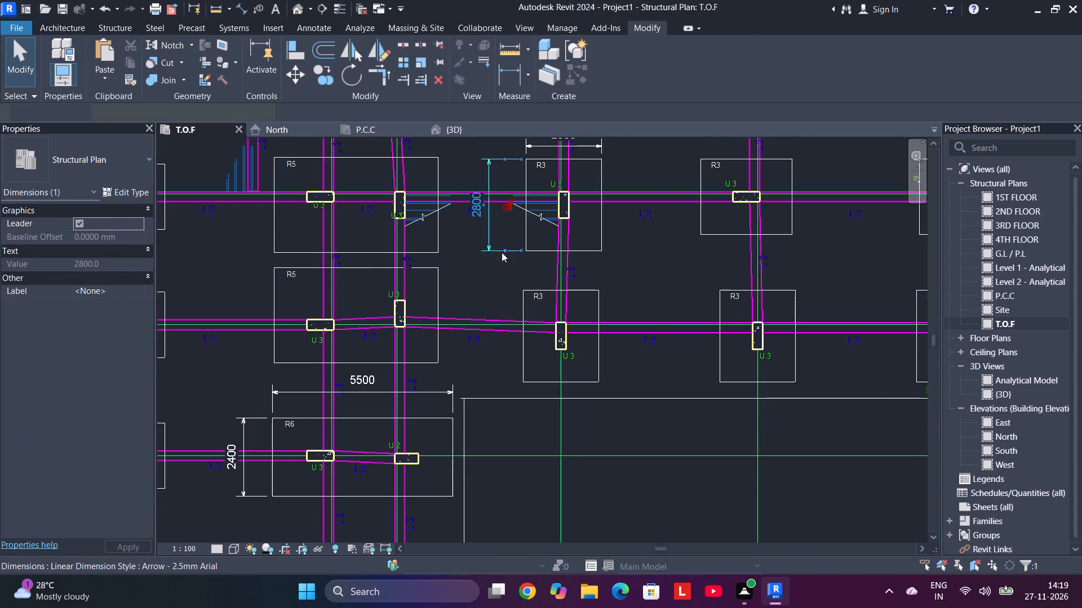
right_click(502, 252)
left_click(549, 386)
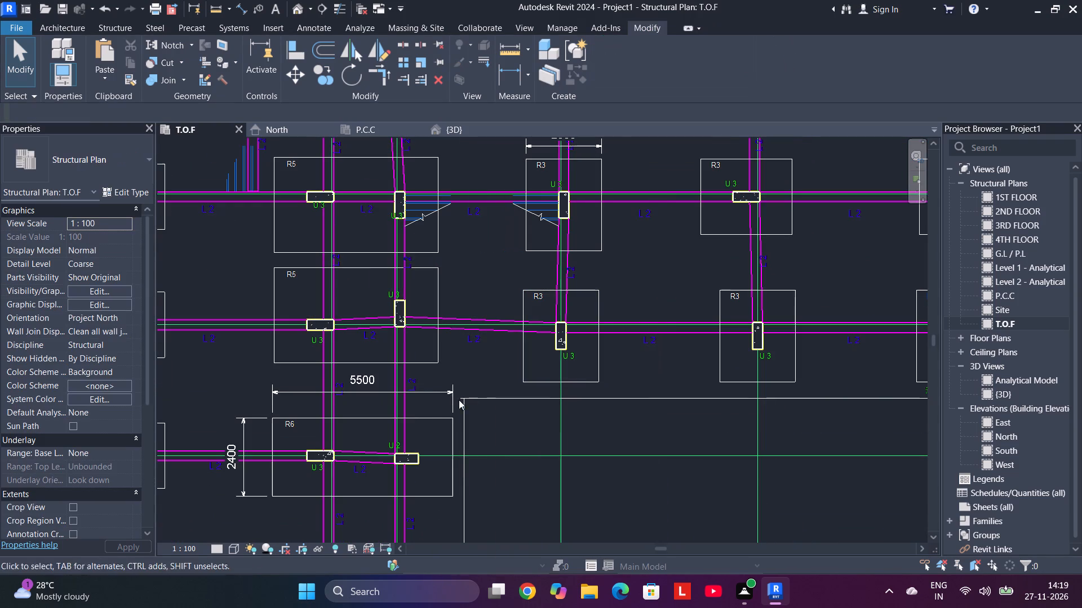
left_click(540, 146)
right_click(540, 146)
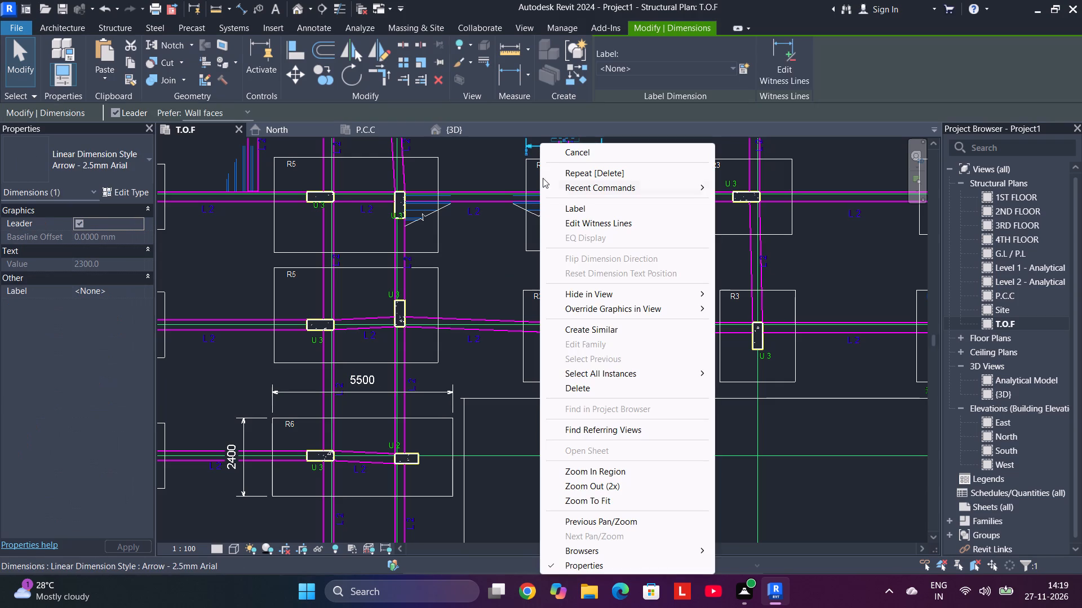
left_click(587, 384)
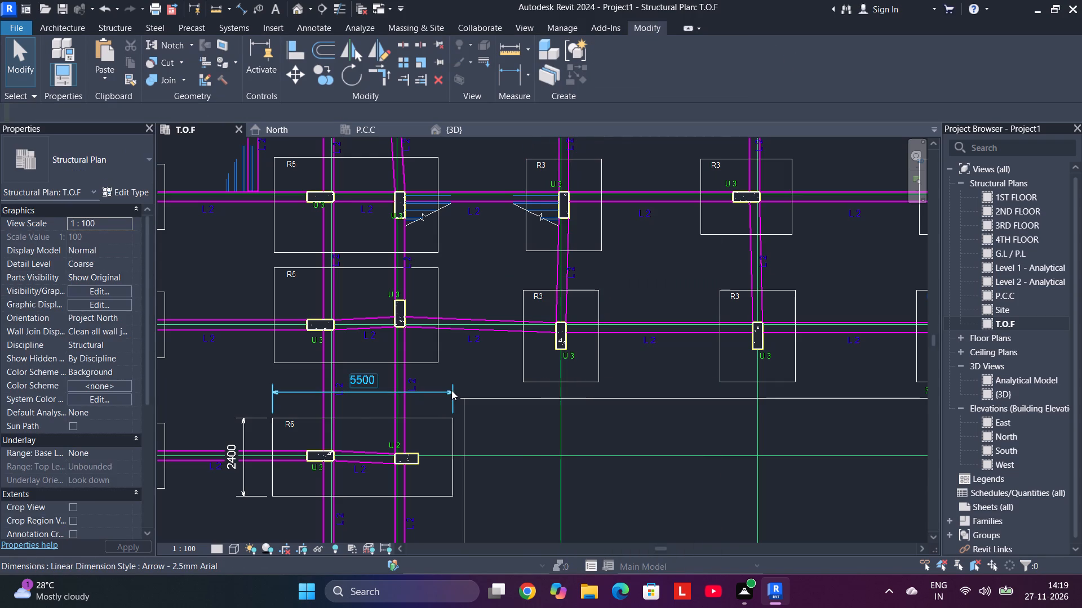
Delete the 5500 and 2400 dimensions of the uppermost R6 footing in the plan's left wing.
left_click(451, 390)
right_click(451, 388)
left_click(494, 392)
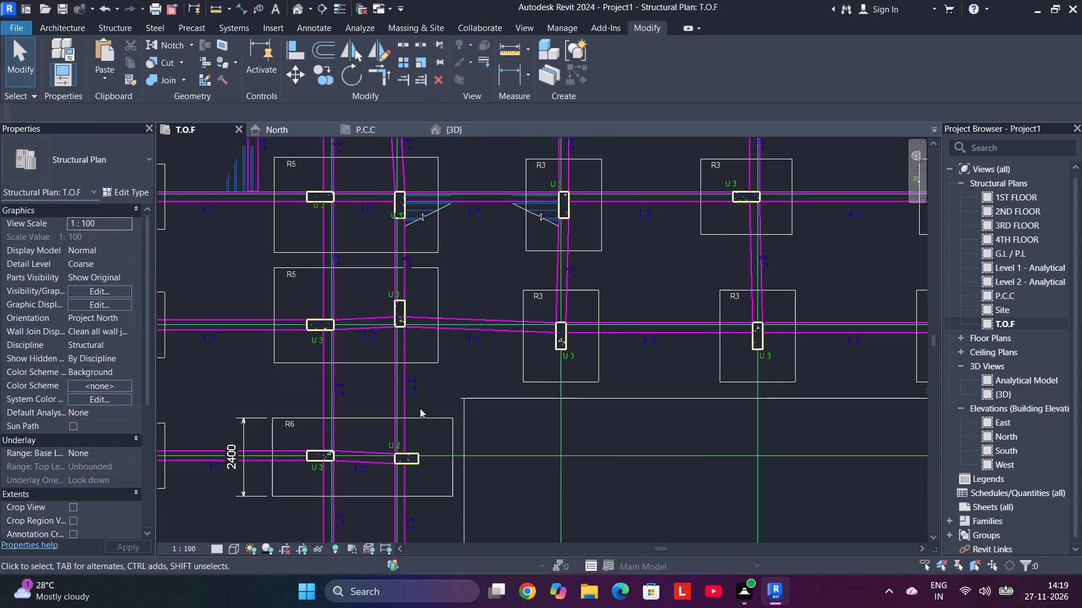
middle_click_drag(420, 408, 493, 328)
left_click(314, 340)
right_click(314, 340)
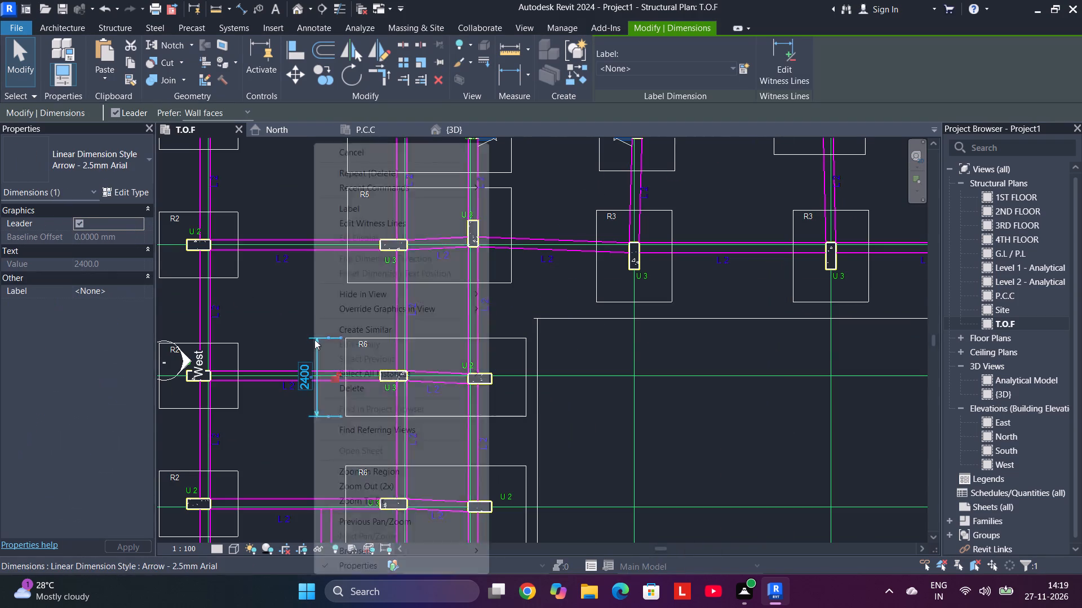
left_click(388, 390)
Examine the whole T.O.F foundation plan for leftovers and check the columns and footings in the 3D view.
scroll(473, 303, "down", 5)
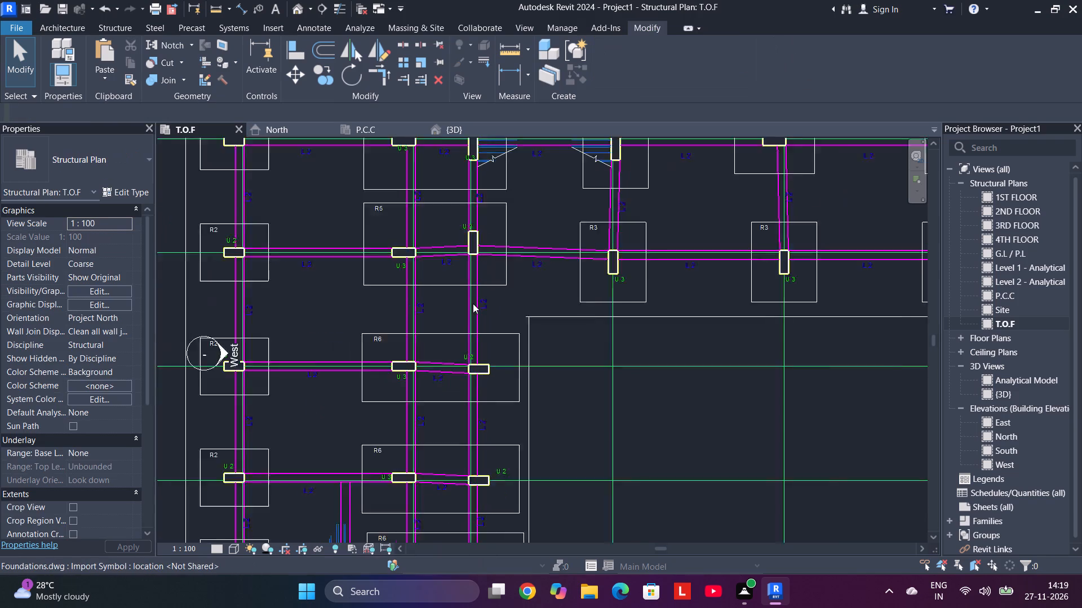
scroll(473, 302, "down", 5)
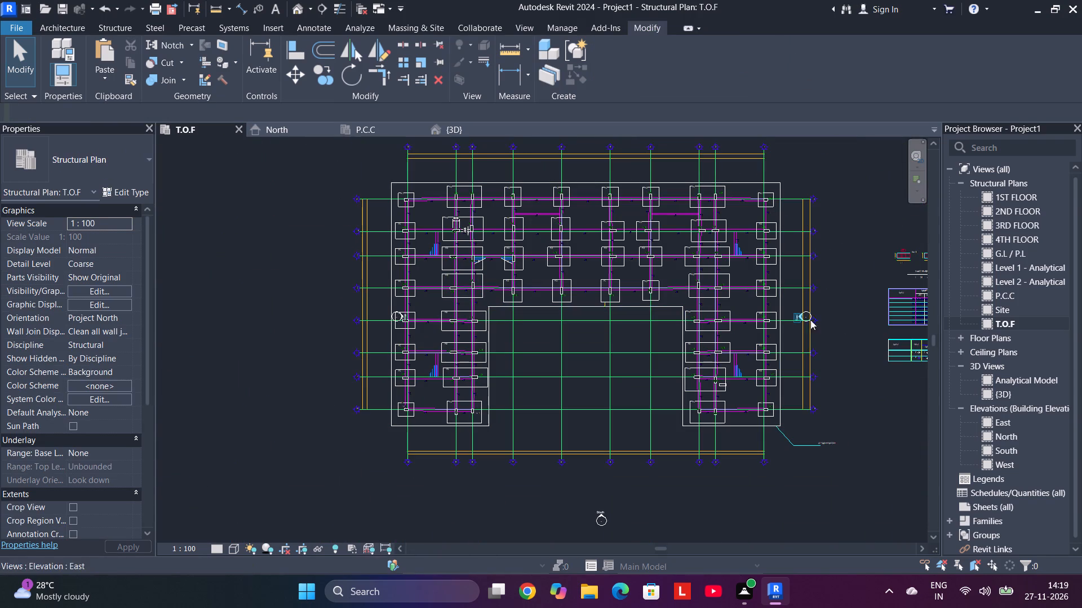
middle_click_drag(845, 388, 841, 424)
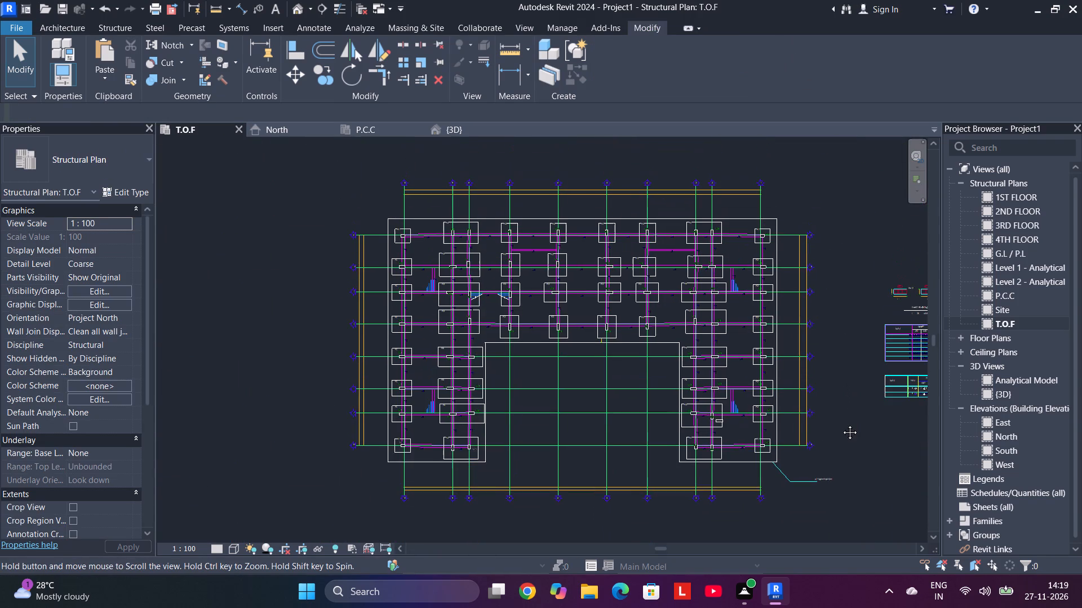
middle_click_drag(841, 424, 855, 403)
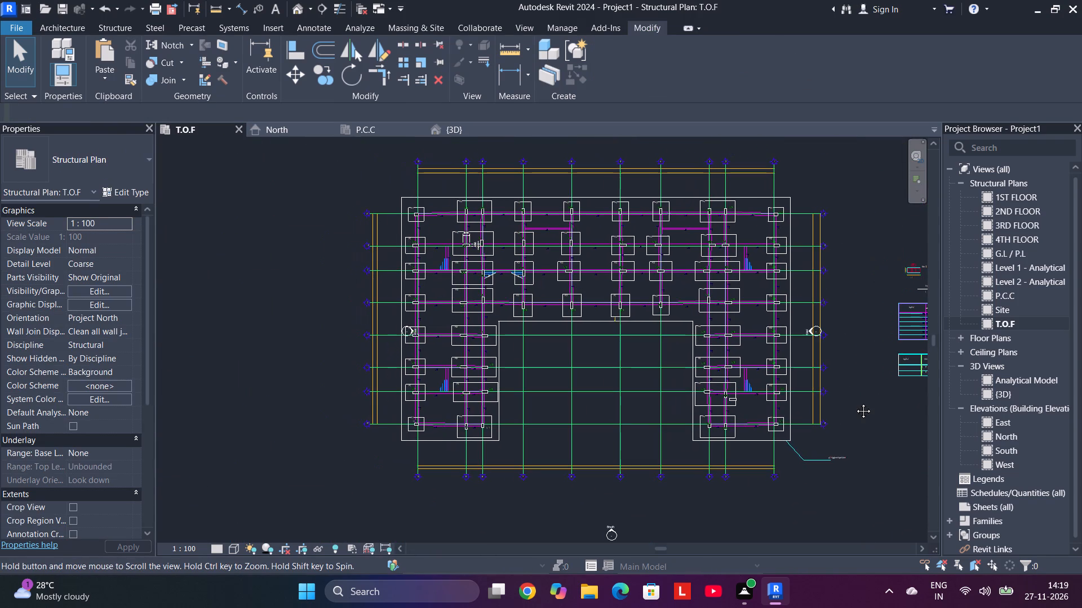
middle_click_drag(855, 403, 854, 402)
middle_click_drag(854, 401, 836, 396)
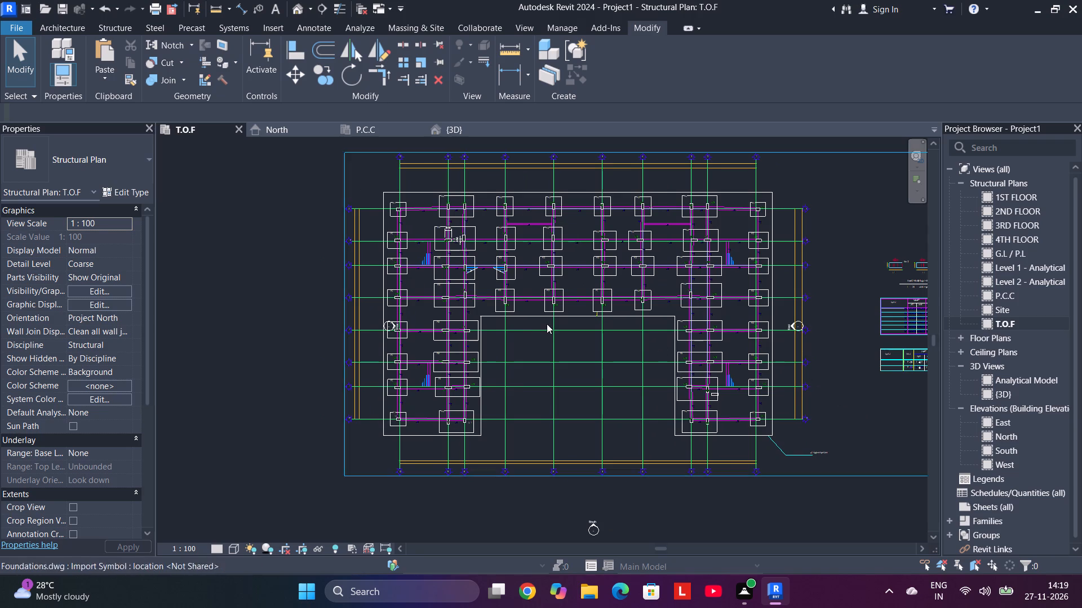
scroll(542, 323, "up", 3)
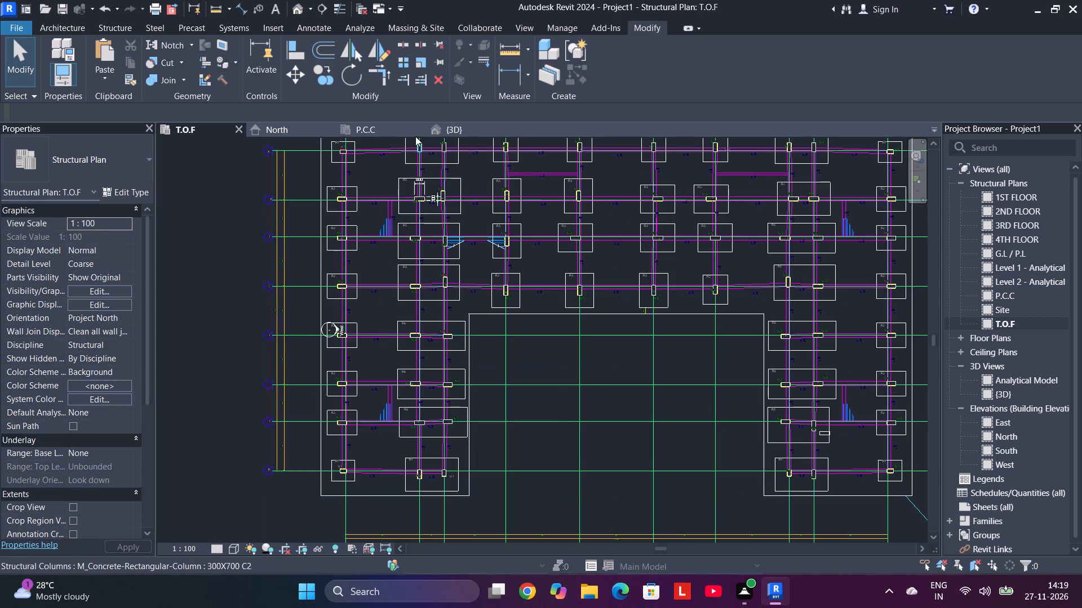
left_click(459, 129)
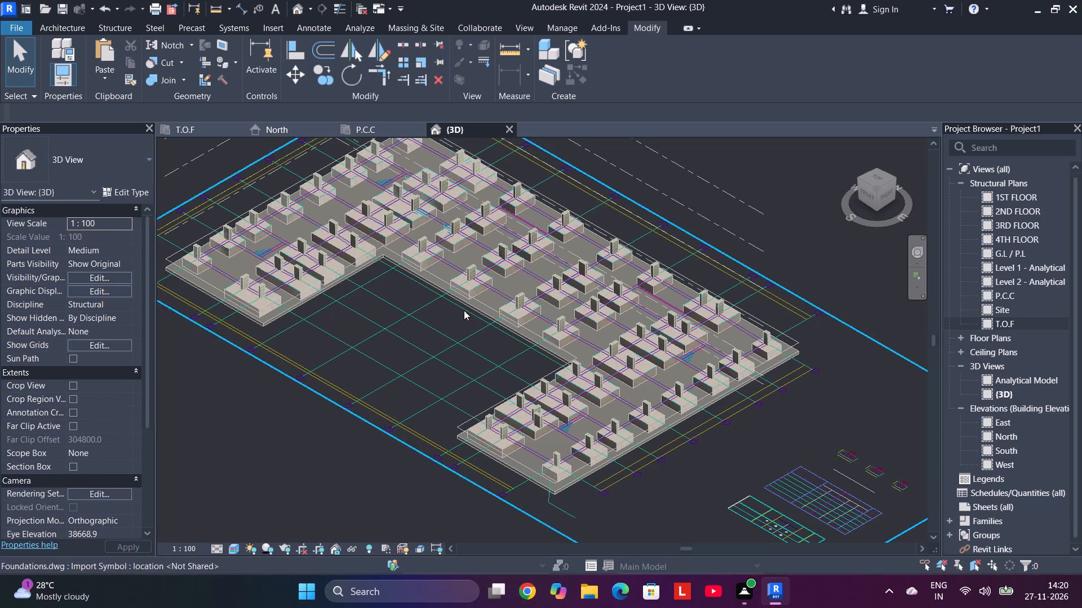
In the North elevation, select all columns between T.O.F and G.L / P.L and assign Concrete, Cast In Situ as their structural material.
left_click(284, 132)
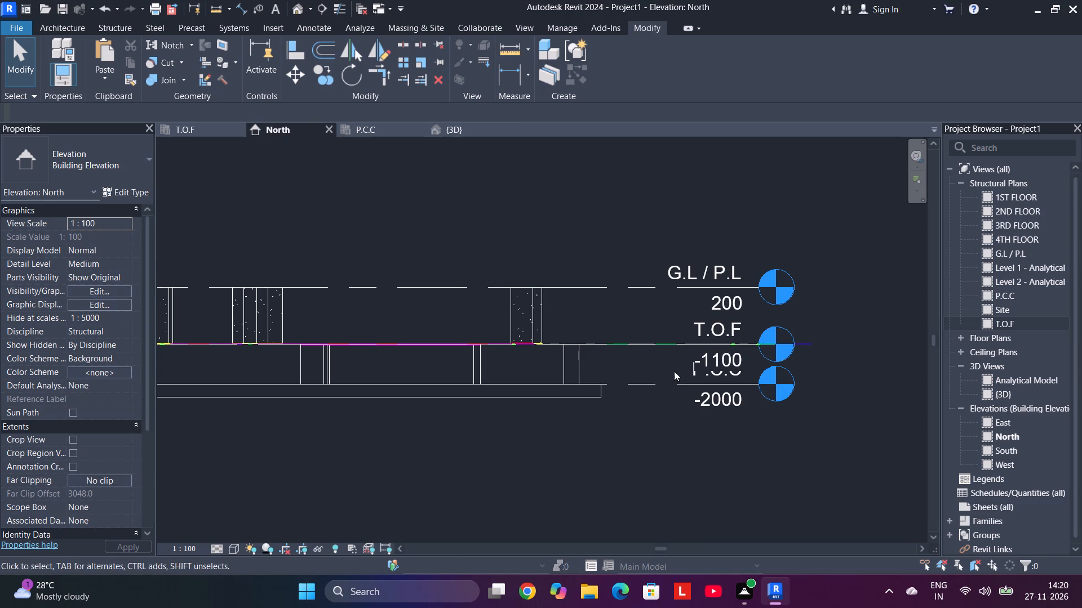
scroll(650, 329, "down", 3)
middle_click_drag(675, 330, 752, 337)
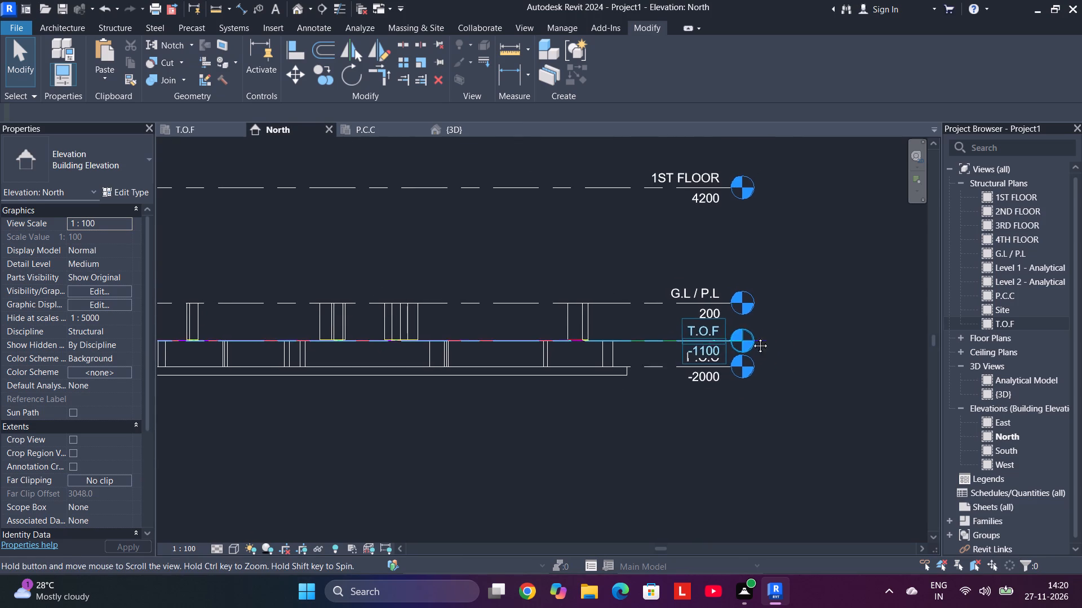
middle_click_drag(752, 337, 925, 354)
scroll(880, 347, "down", 2)
middle_click_drag(879, 345, 897, 357)
scroll(897, 356, "down", 3)
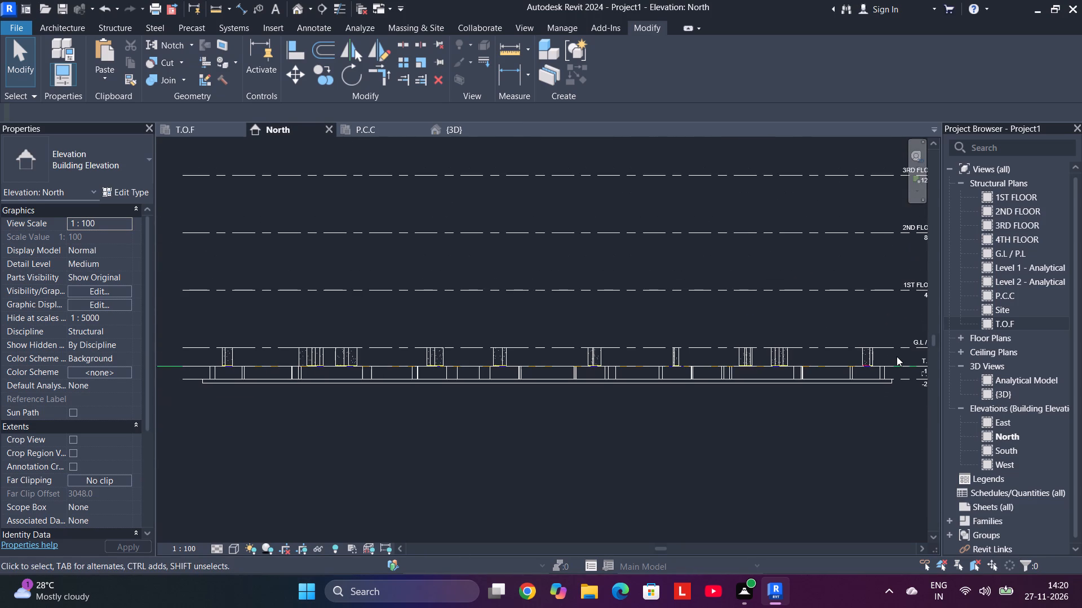
left_click_drag(897, 356, 779, 374)
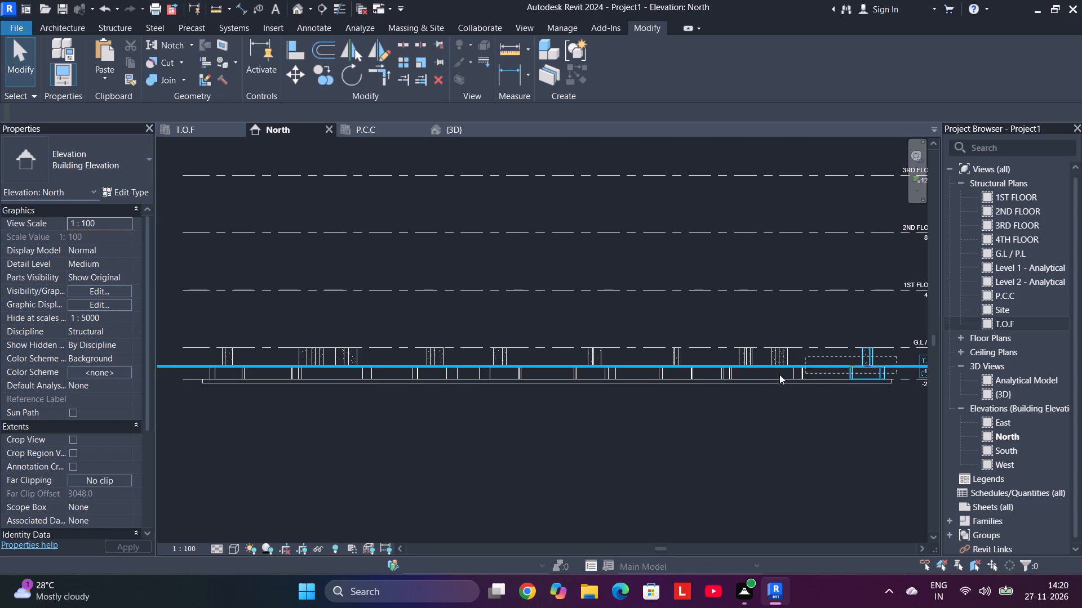
left_click_drag(779, 374, 179, 360)
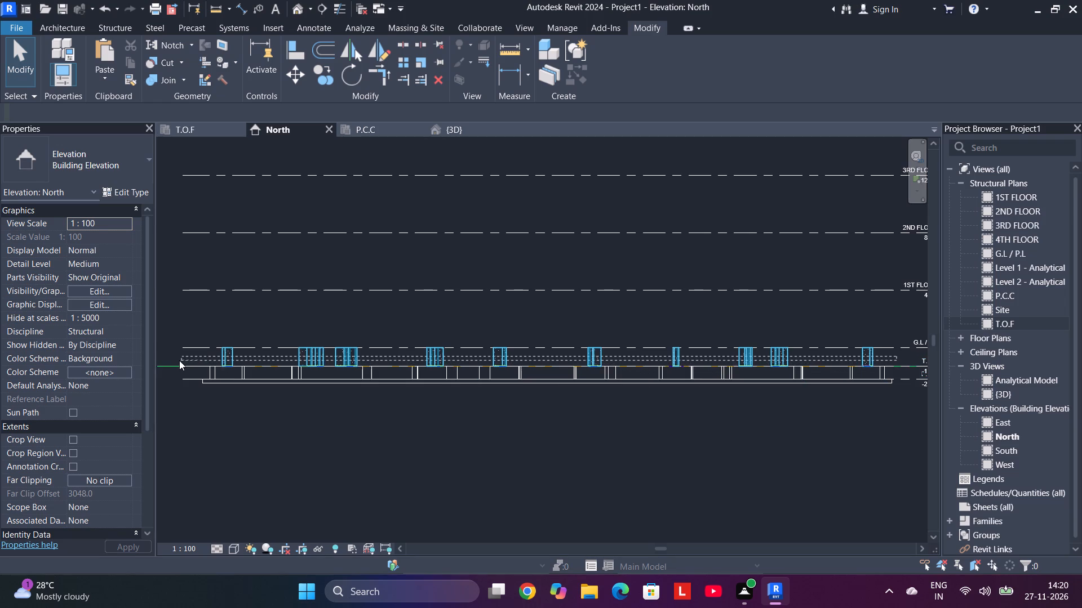
left_click_drag(179, 360, 180, 357)
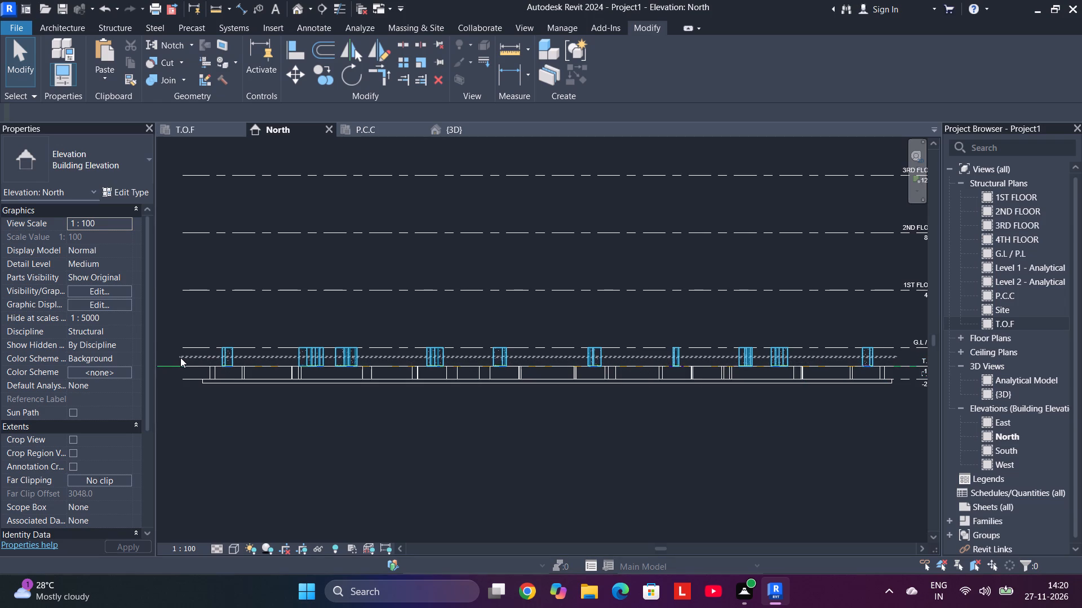
left_click_drag(180, 357, 181, 356)
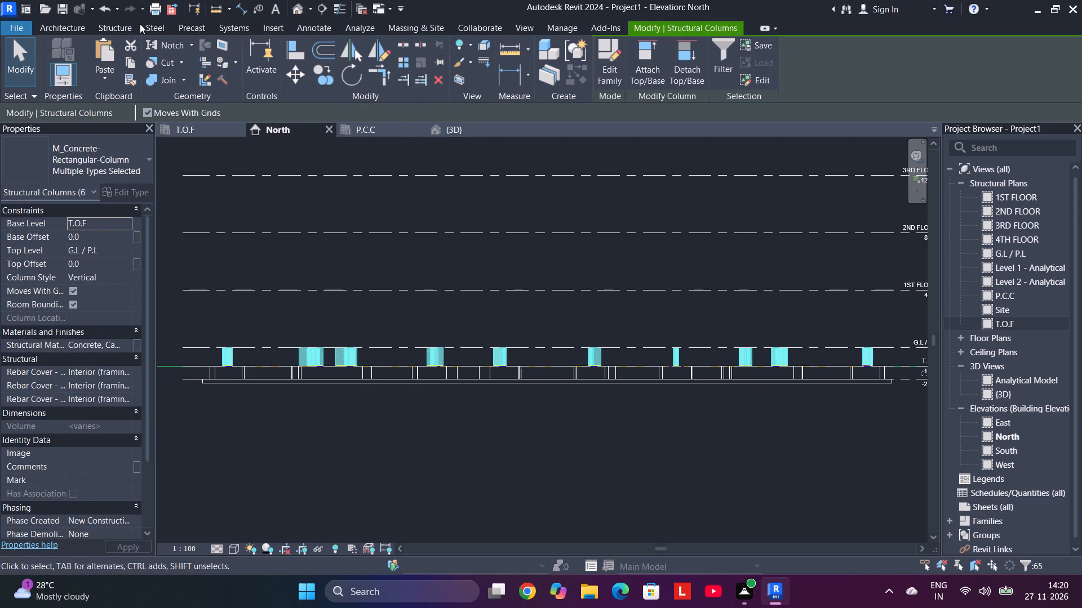
left_click(96, 30)
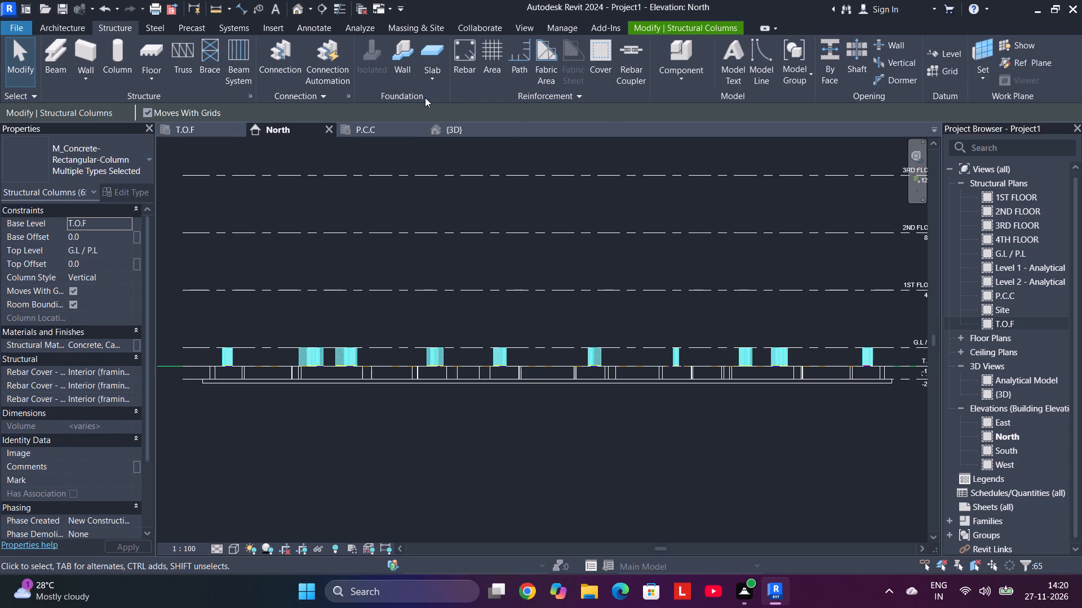
left_click(128, 345)
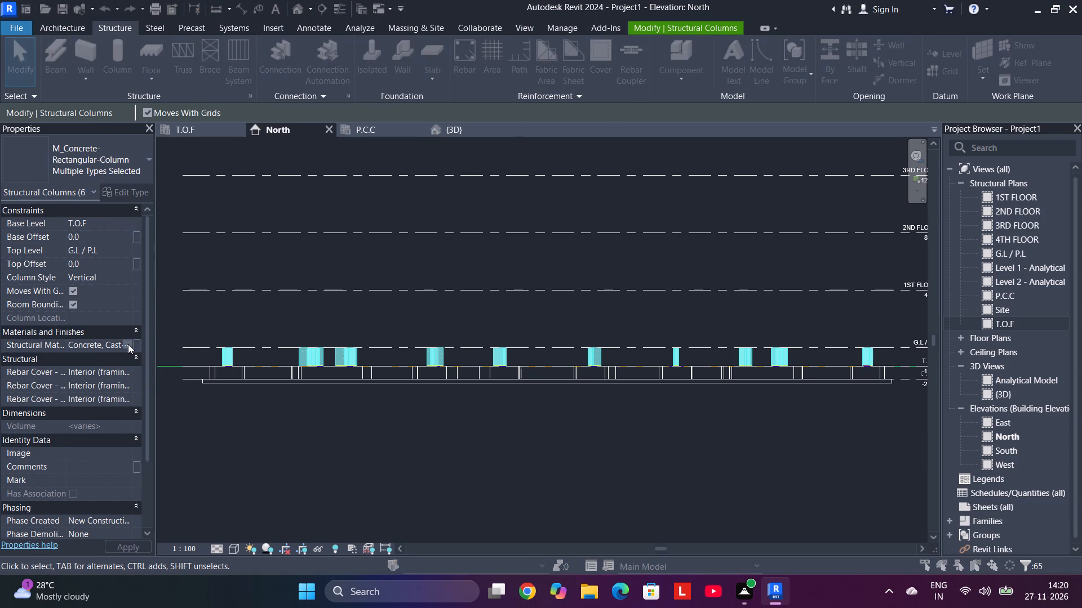
left_click(466, 263)
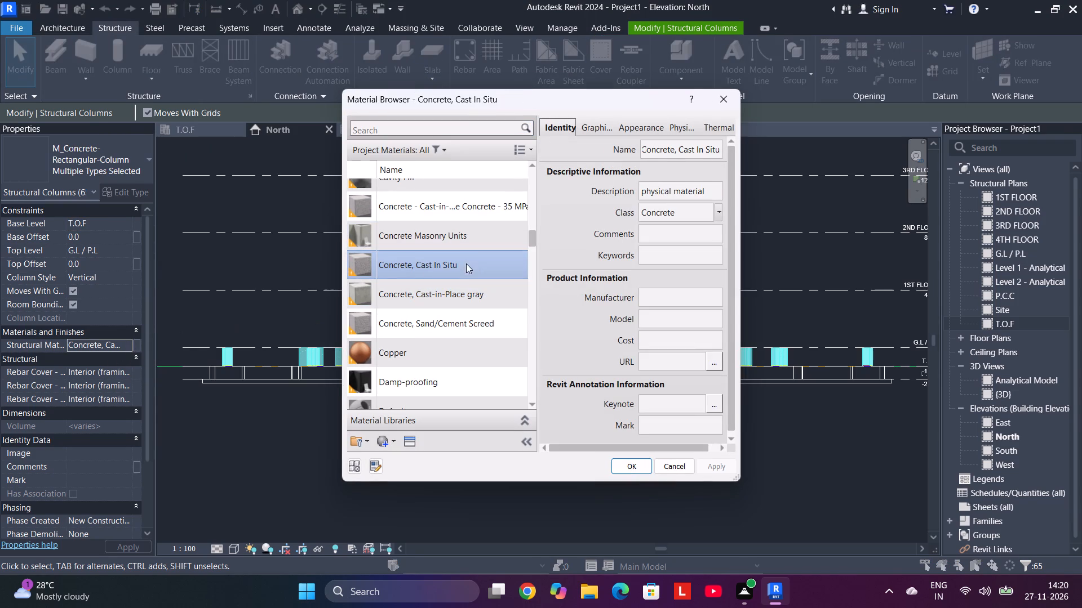
left_click(635, 463)
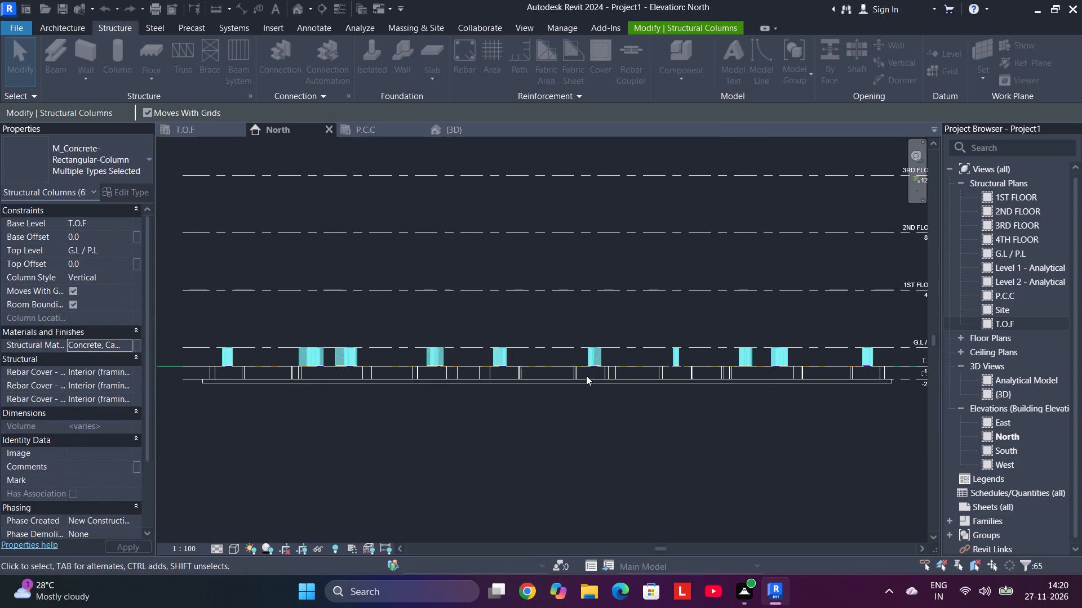
left_click(558, 315)
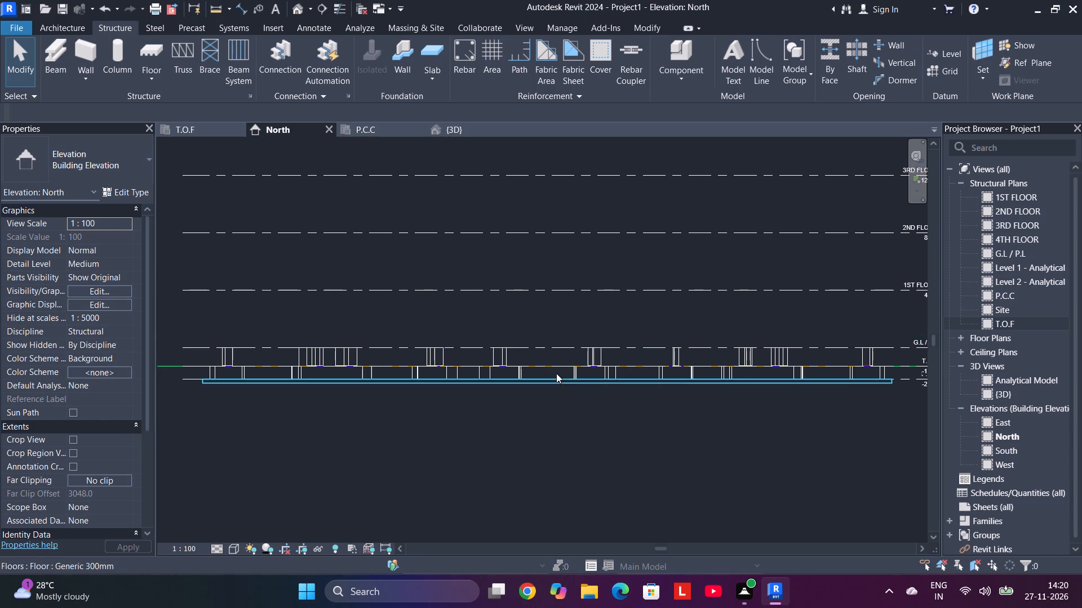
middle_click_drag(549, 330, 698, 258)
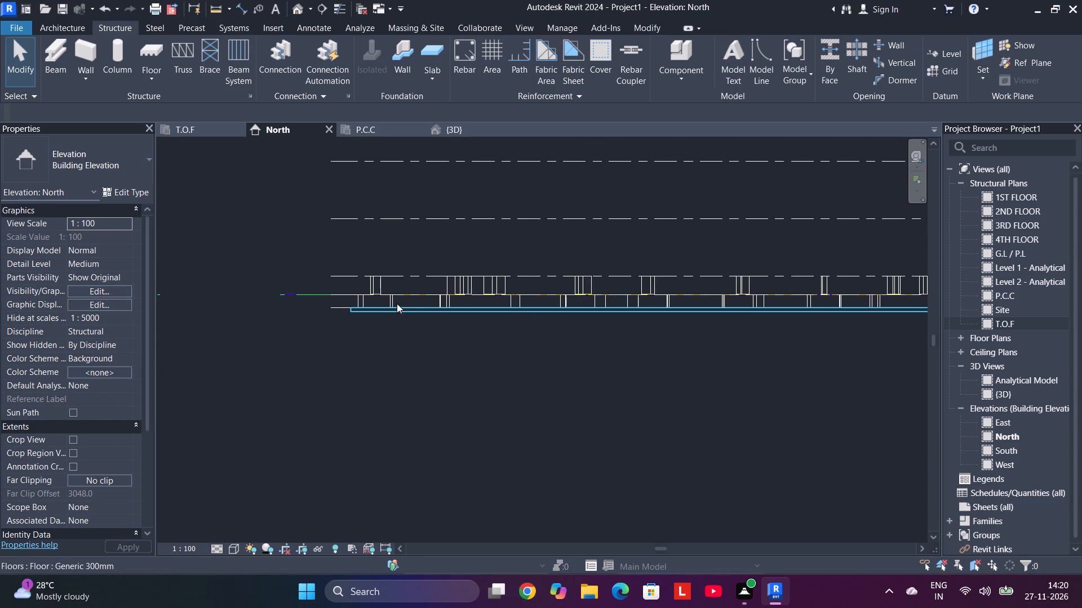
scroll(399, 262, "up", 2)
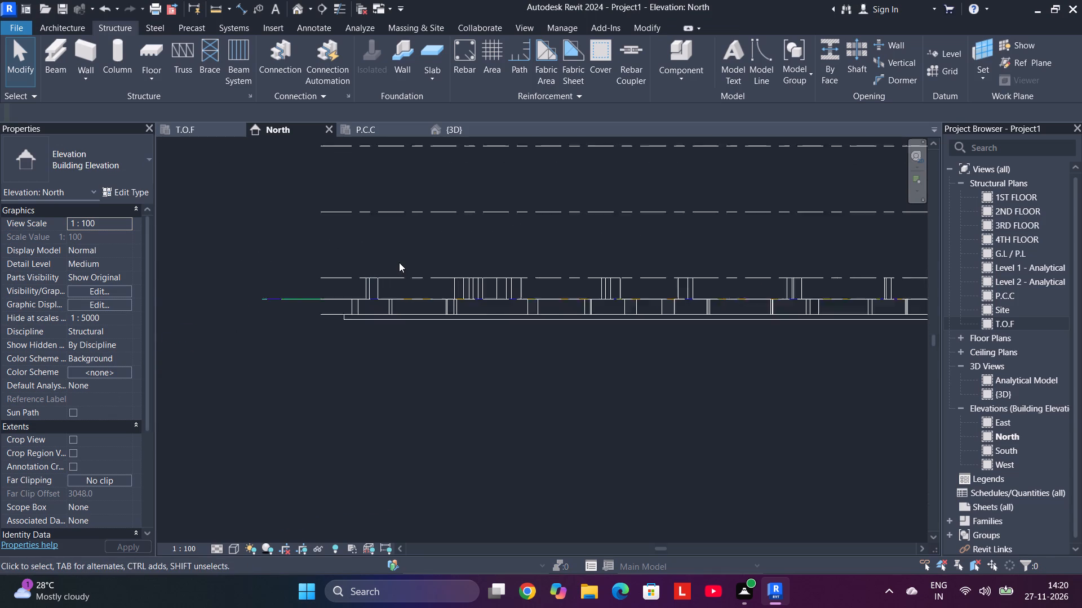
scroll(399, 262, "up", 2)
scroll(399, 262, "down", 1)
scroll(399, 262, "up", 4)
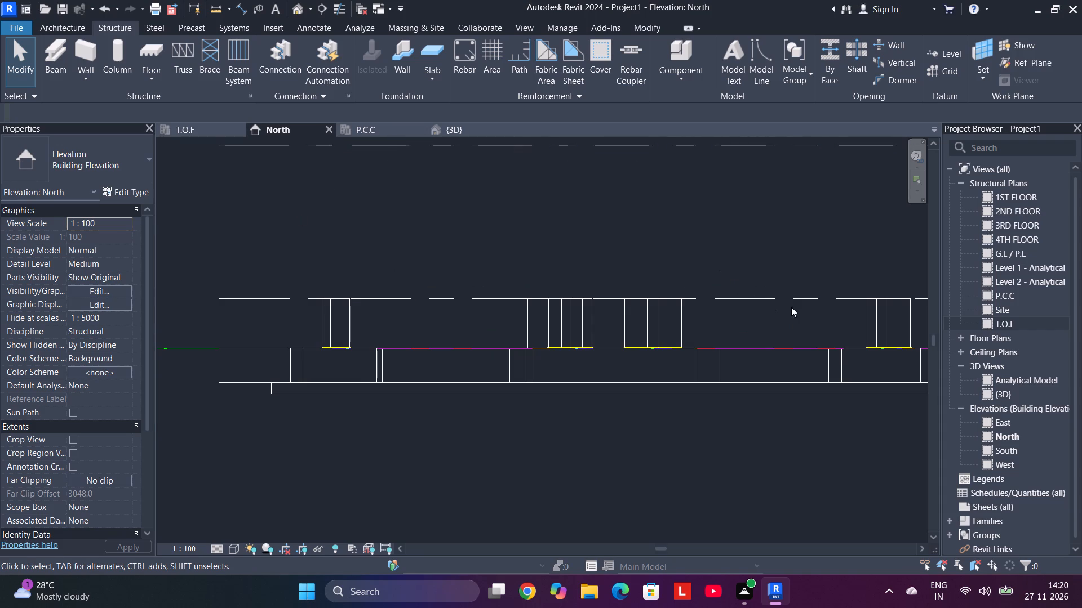
Open the G.L / P.L structural plan without saving the project and examine the L2 beam layout between the U1, U2 and U3 columns.
double_click(988, 254)
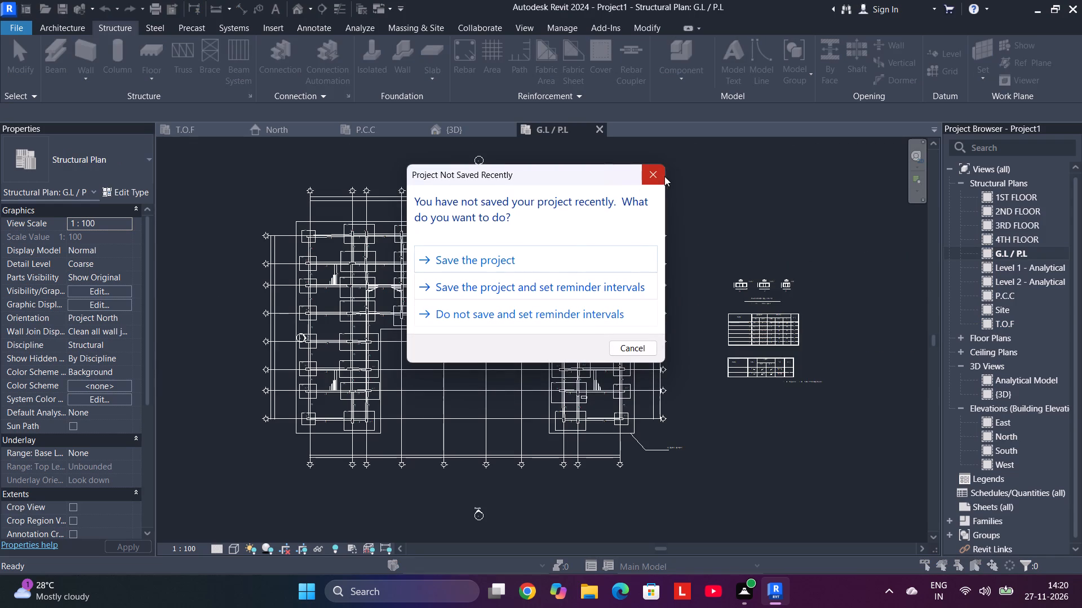
left_click(655, 182)
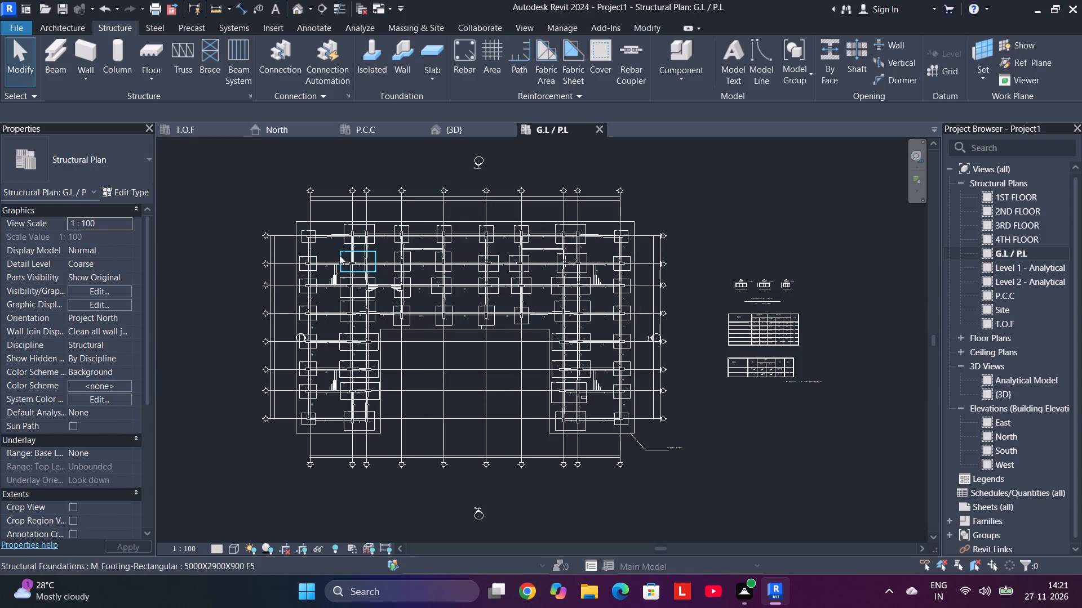
scroll(360, 253, "up", 4)
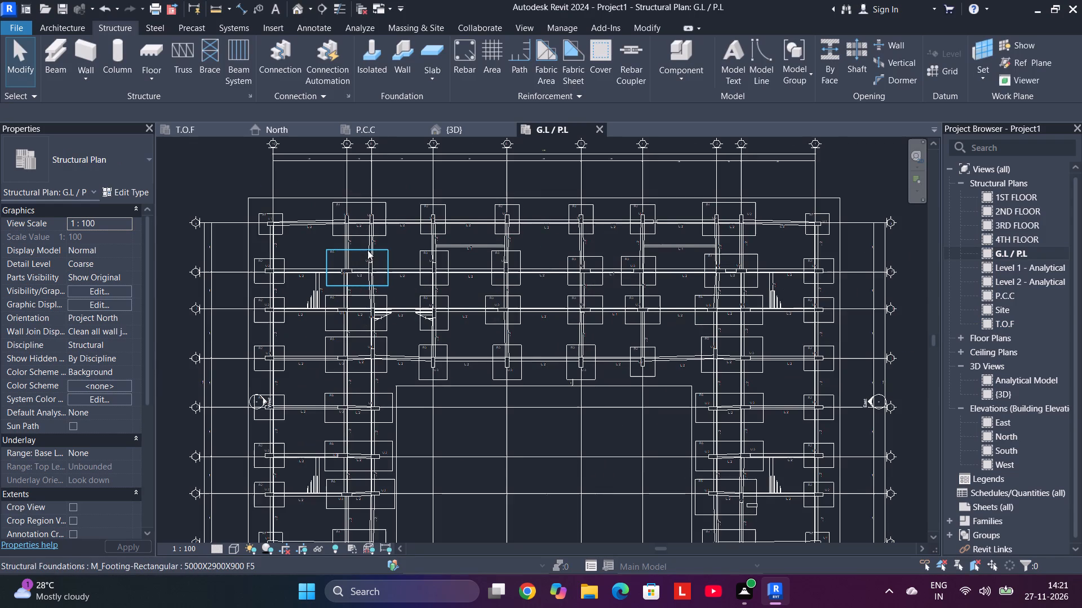
scroll(415, 226, "up", 1)
middle_click_drag(462, 234, 782, 253)
scroll(576, 256, "up", 2)
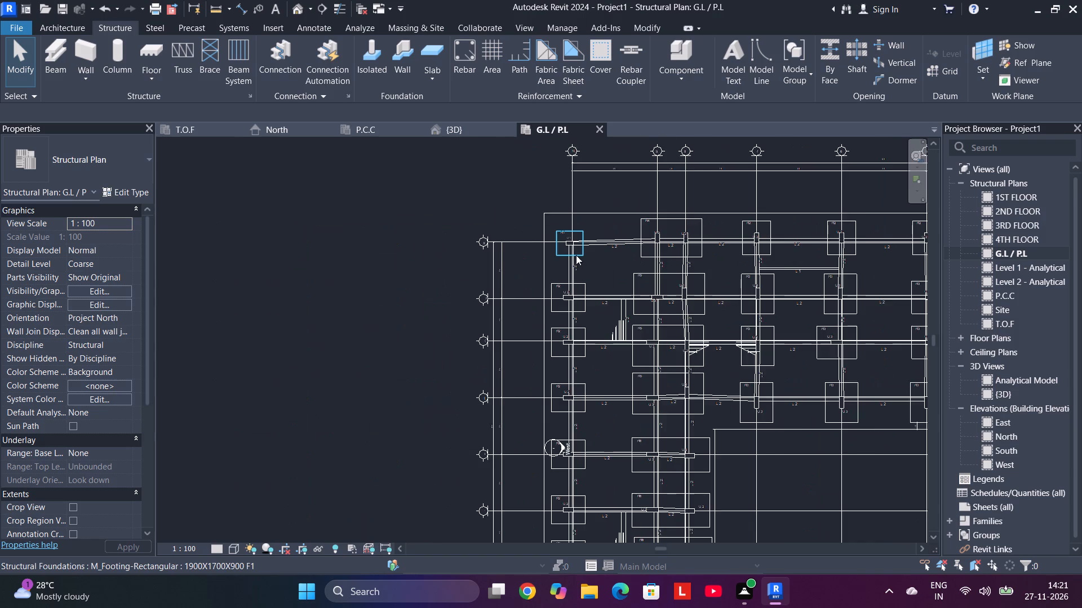
scroll(576, 255, "up", 7)
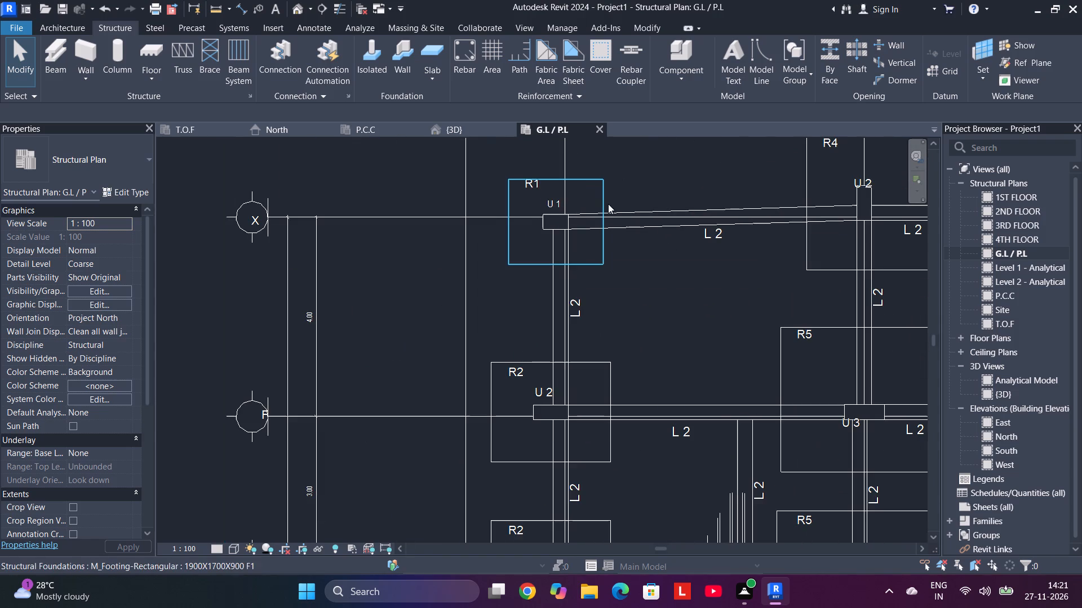
left_click_drag(713, 283, 513, 305)
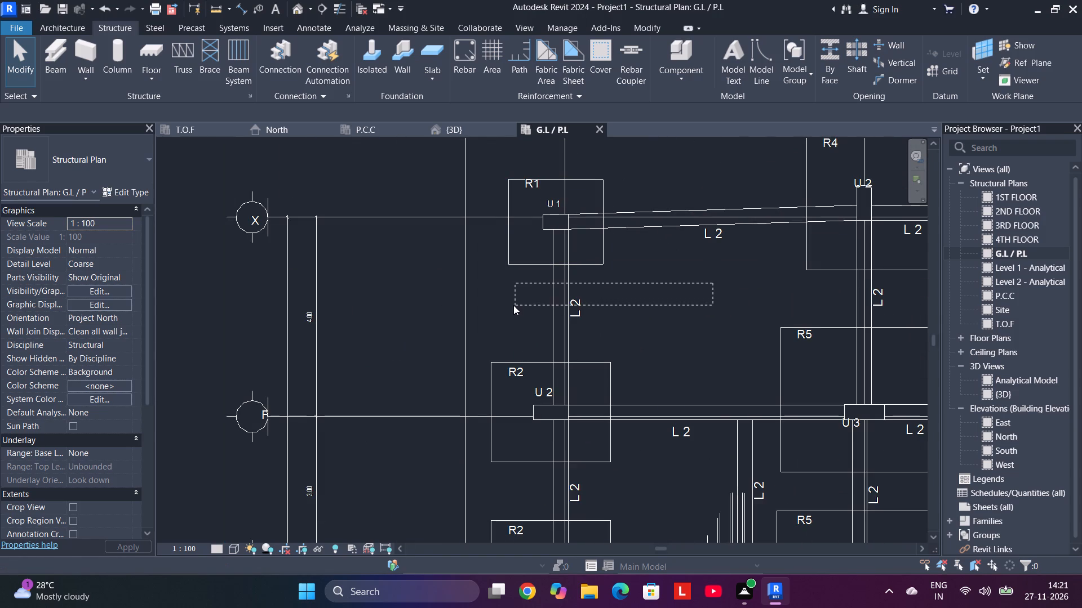
left_click_drag(513, 305, 620, 286)
left_click_drag(620, 286, 636, 309)
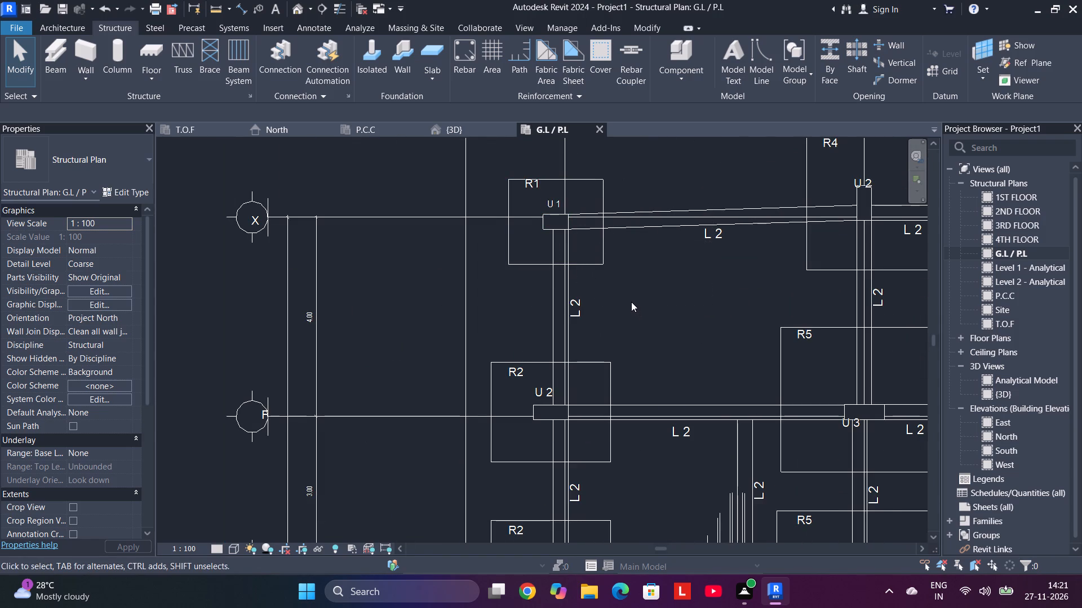
scroll(631, 302, "down", 4)
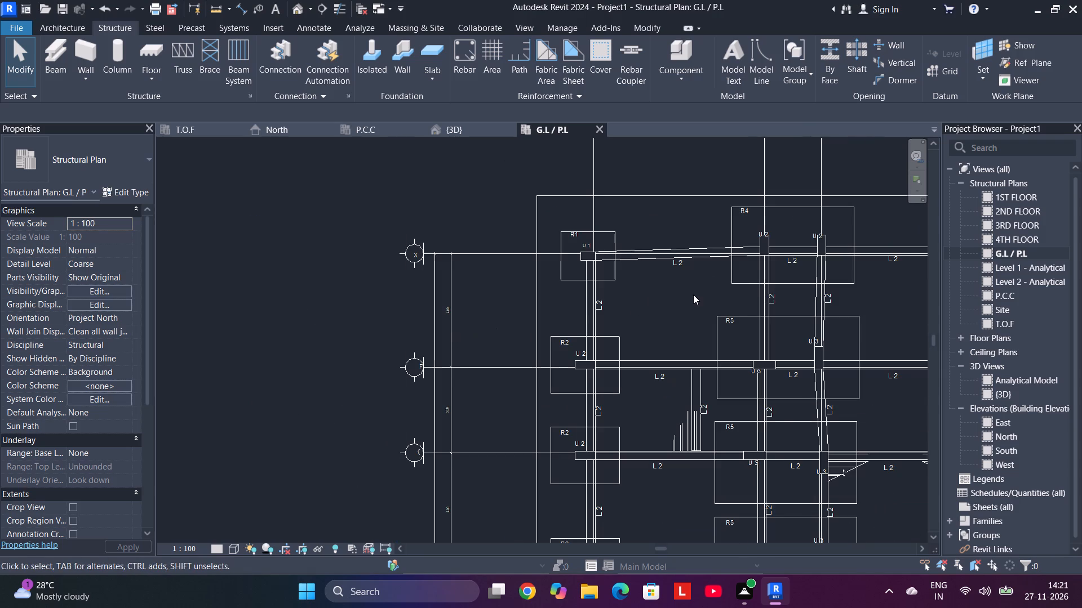
middle_click_drag(698, 296, 578, 309)
scroll(542, 253, "up", 5)
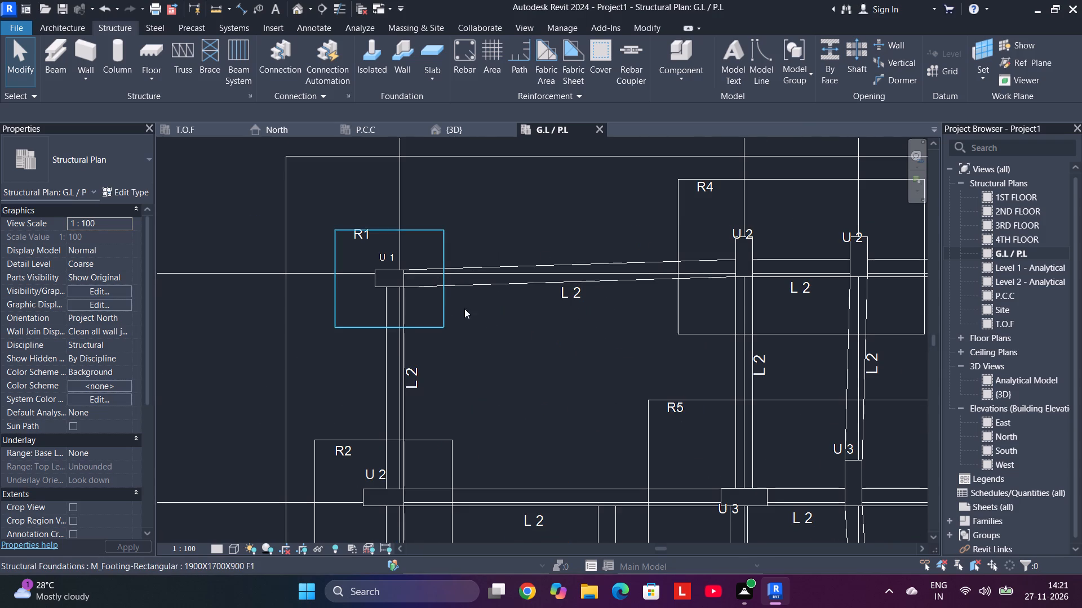
left_click_drag(519, 321, 575, 345)
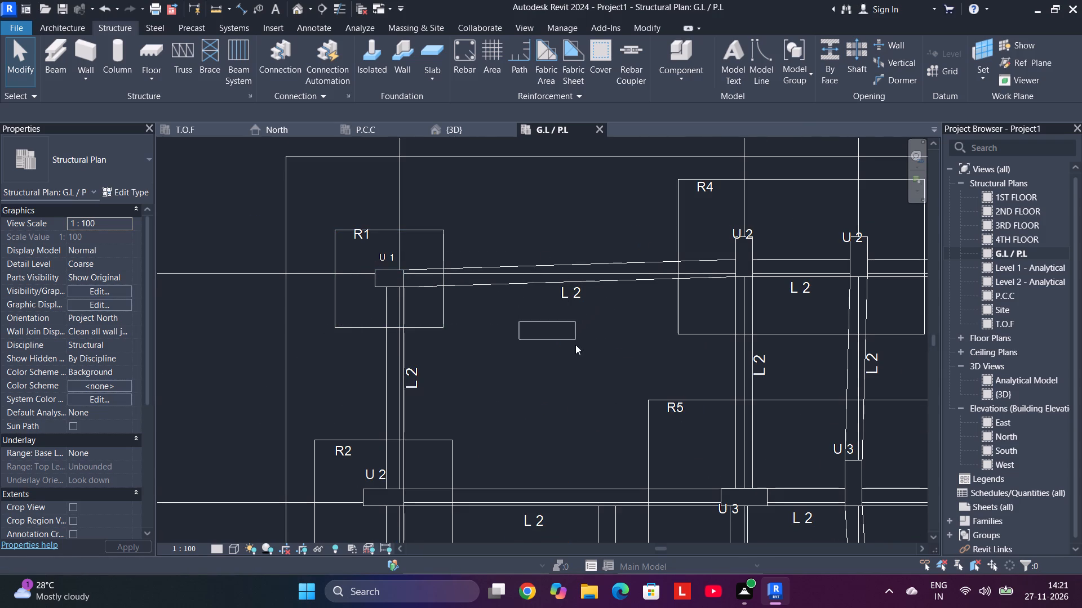
left_click_drag(575, 345, 542, 373)
double_click(580, 283)
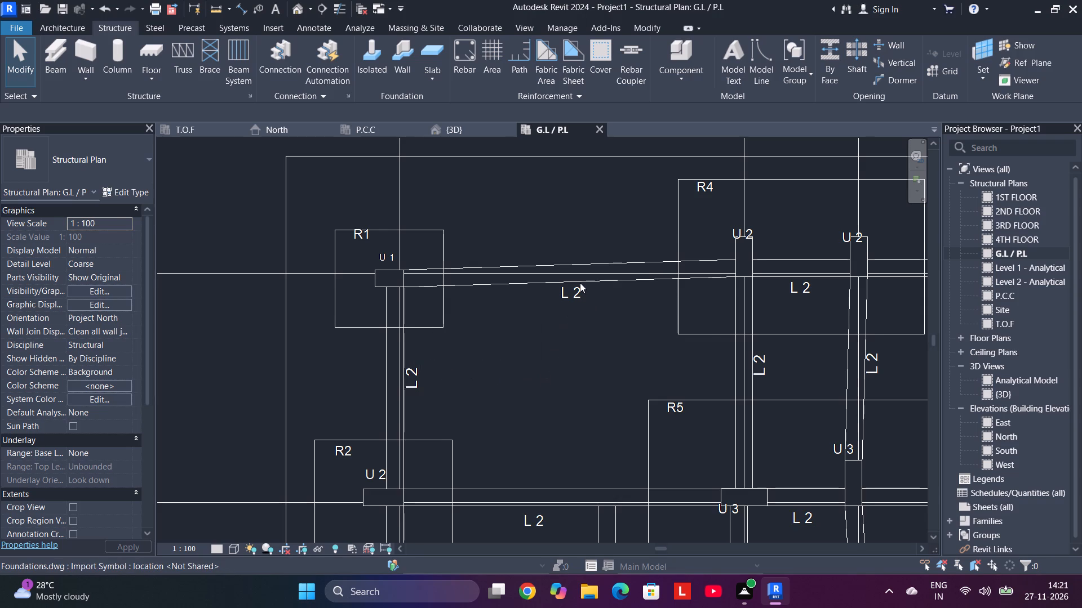
left_click(240, 320)
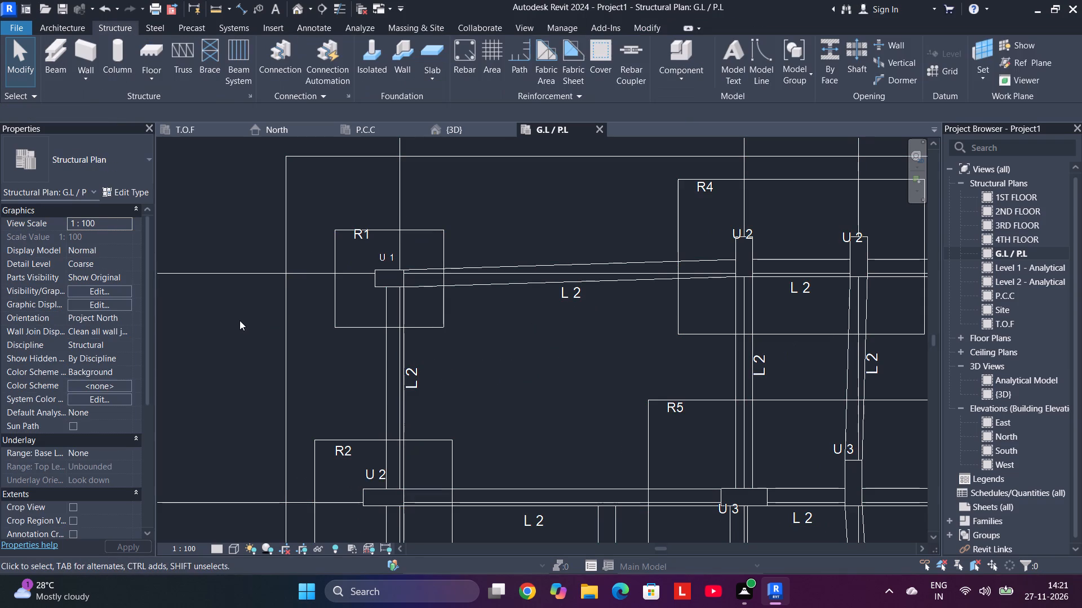
scroll(243, 318, "down", 10)
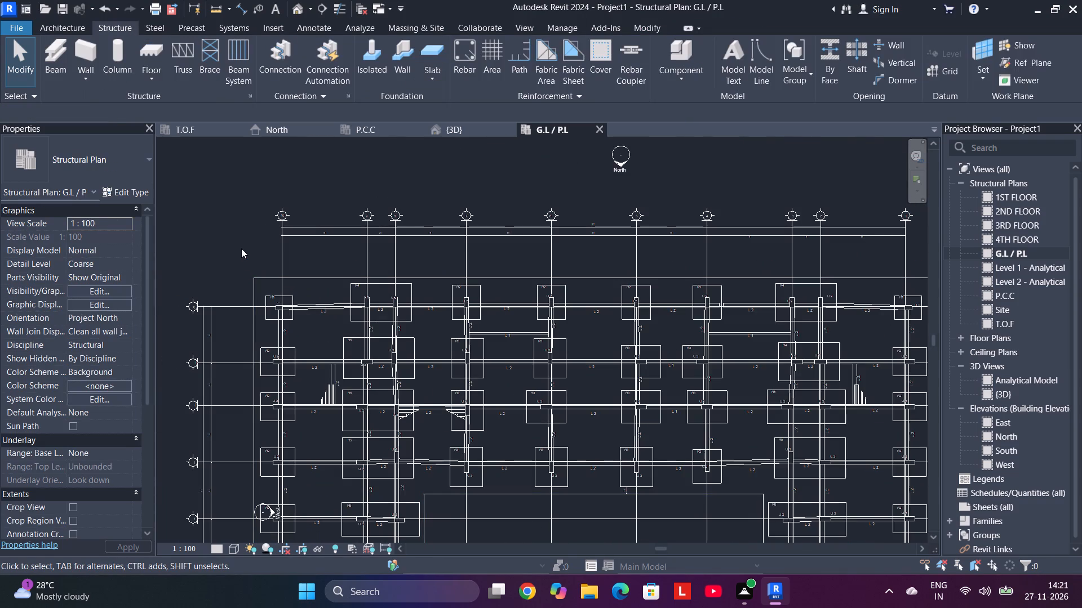
left_click(176, 218)
scroll(499, 385, "up", 4)
middle_click_drag(218, 367, 446, 367)
scroll(328, 270, "up", 7)
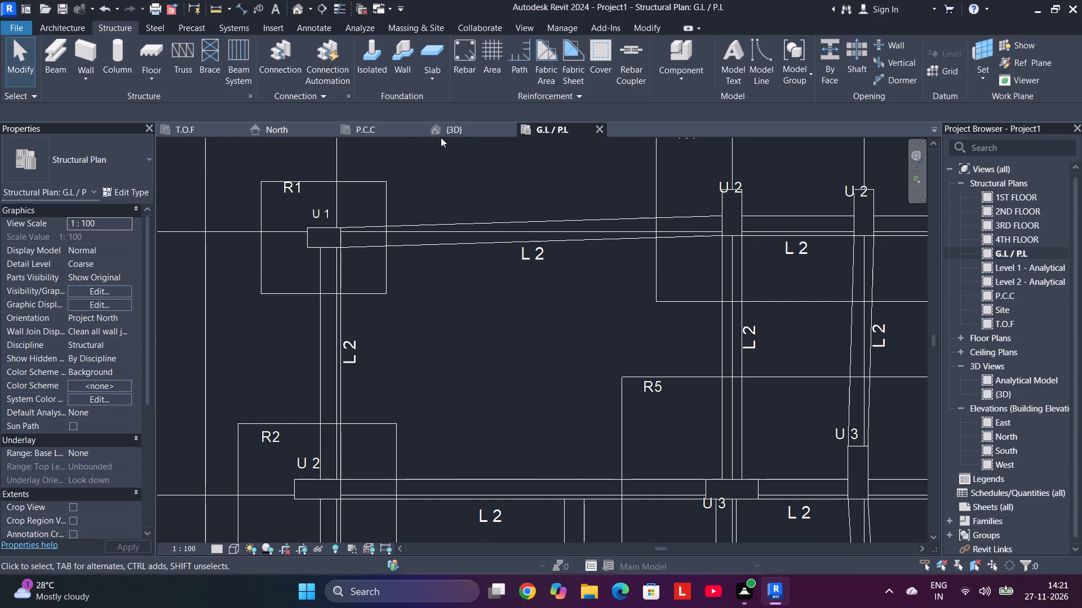
Orbit the 3D model to examine the columns and footings from the front and from above for misplaced elements.
left_click(454, 129)
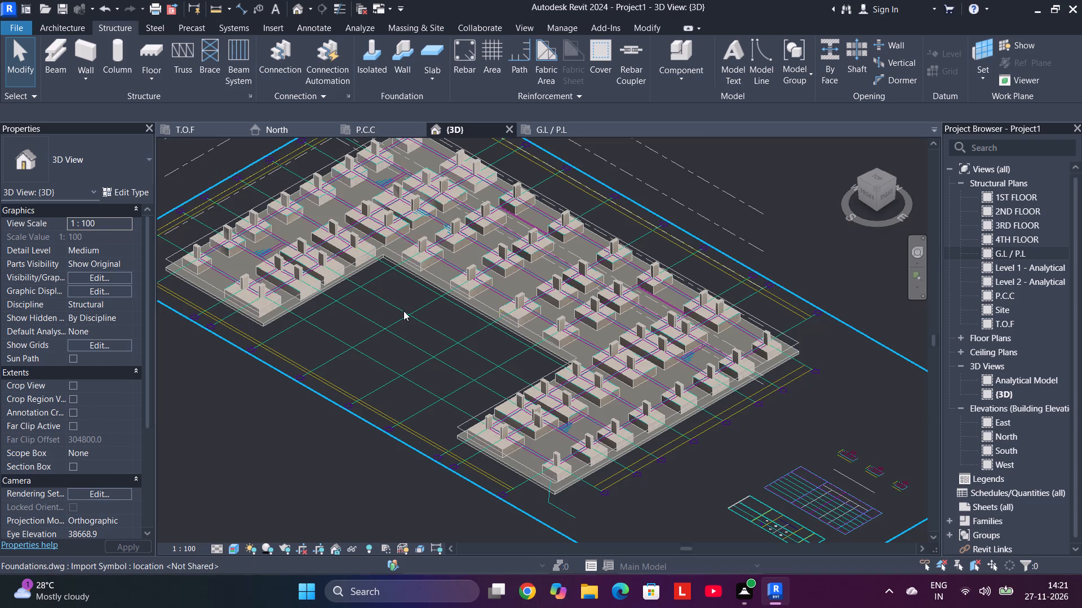
middle_click_drag(403, 313, 456, 387)
middle_click_drag(458, 386, 458, 386, "shift")
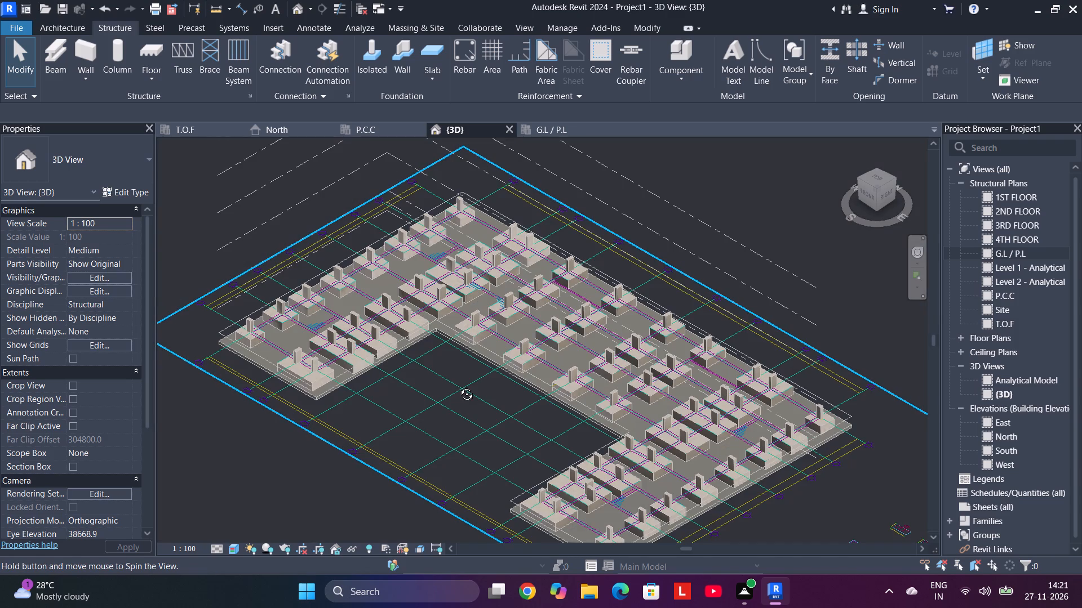
middle_click_drag(458, 386, 571, 243, "shift")
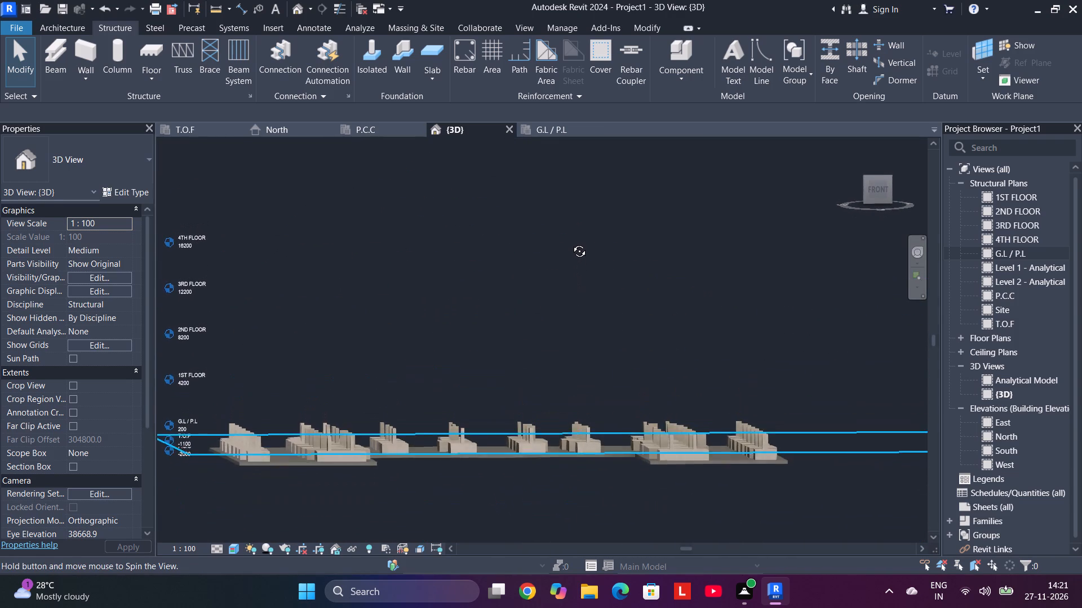
middle_click_drag(571, 243, 484, 524, "shift")
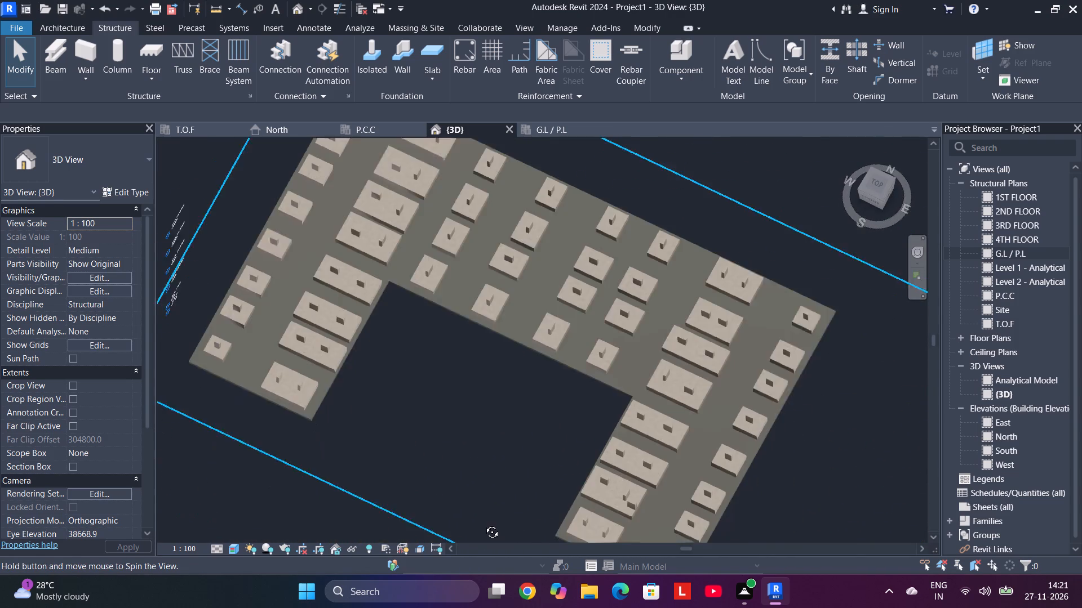
middle_click_drag(484, 524, 586, 519, "shift")
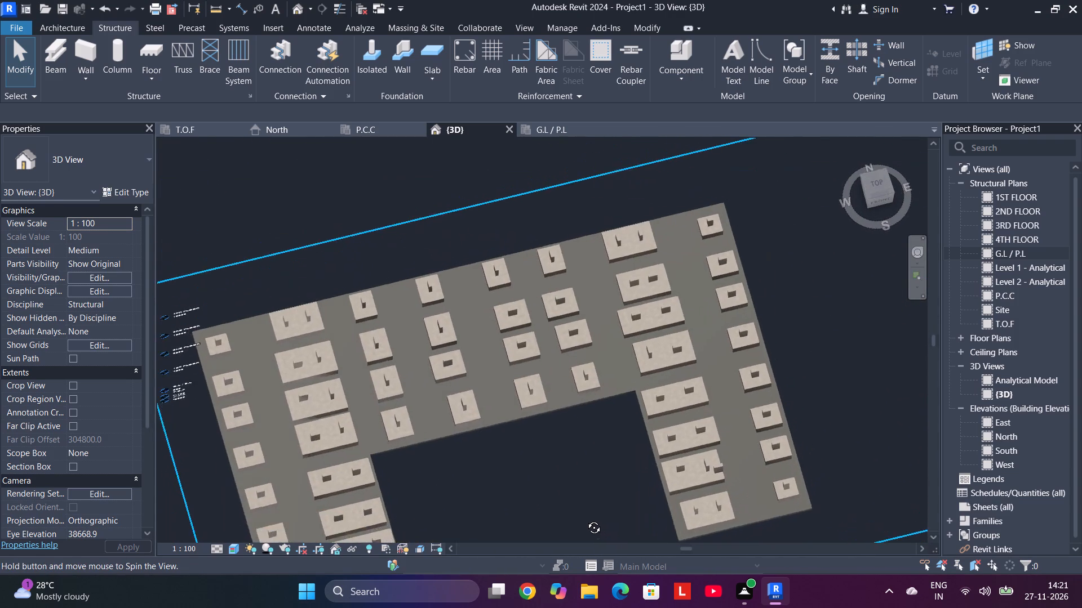
middle_click_drag(586, 519, 555, 515, "shift")
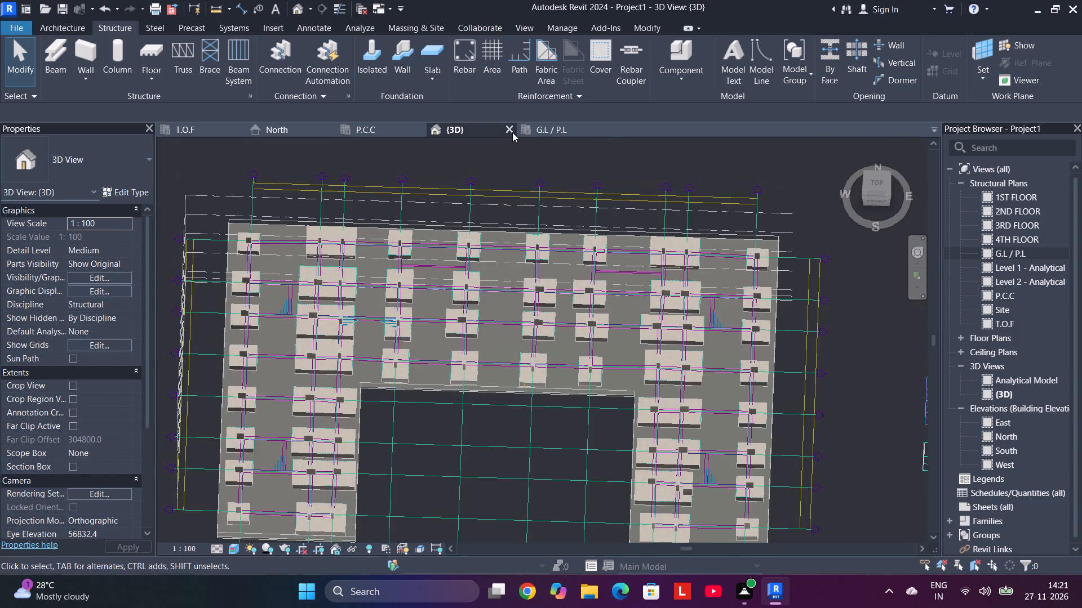
In the T.O.F plan, delete the stray 300X800 C3 column beside the U3 column in the right wing's lower R5 footing.
left_click(191, 131)
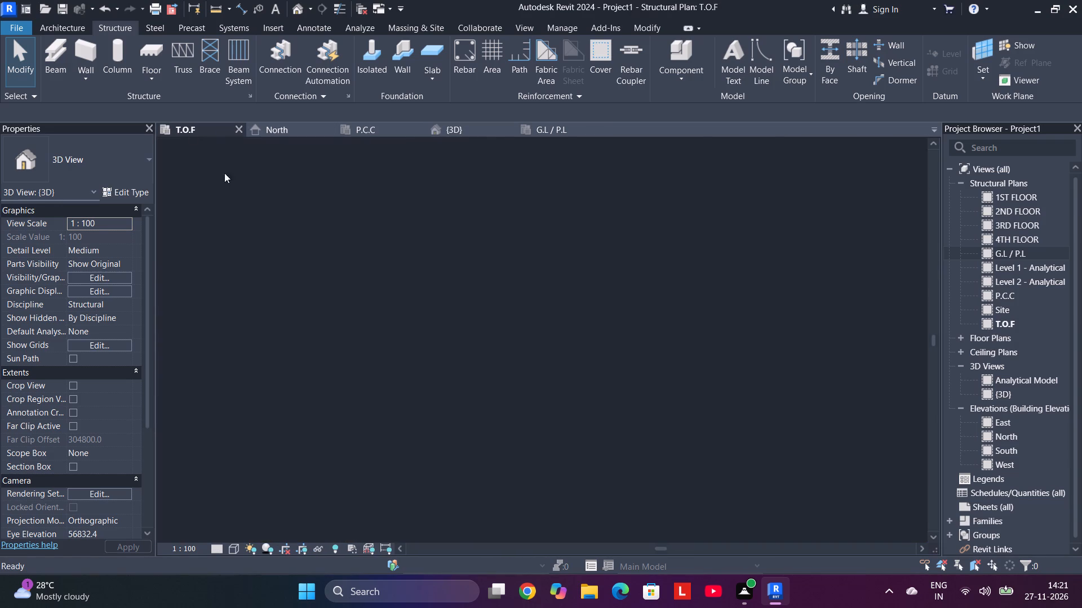
middle_click_drag(769, 470, 638, 458)
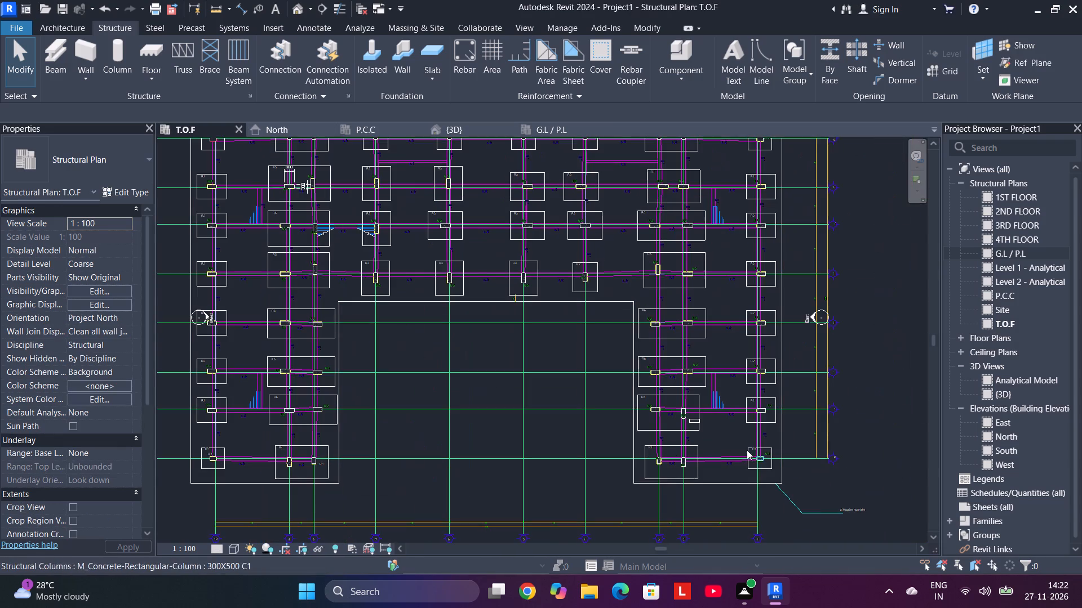
scroll(690, 441, "up", 5)
scroll(698, 388, "up", 5)
left_click(708, 409)
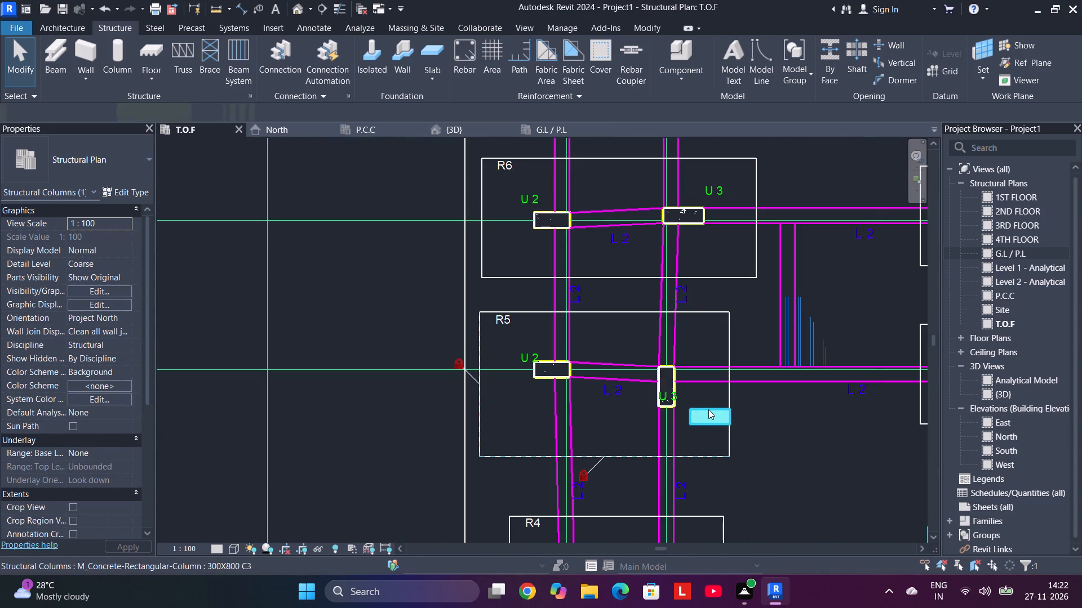
right_click(708, 409)
left_click(775, 227)
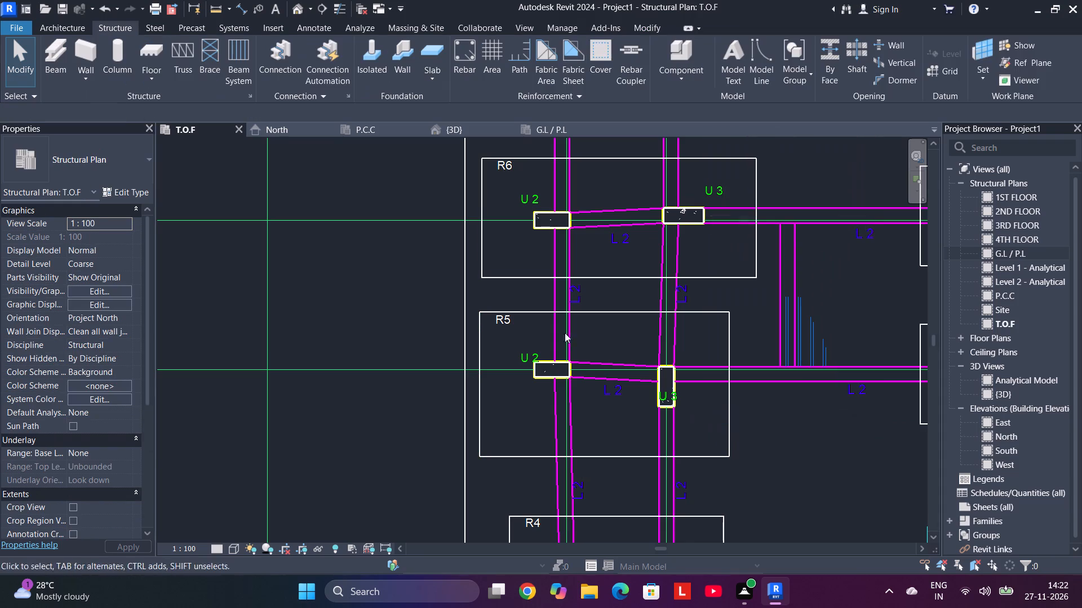
Delete the 800 and 300 column dimensions in the R5 footing directly below the left R4 footing at the plan's upper edge.
scroll(549, 467, "down", 3)
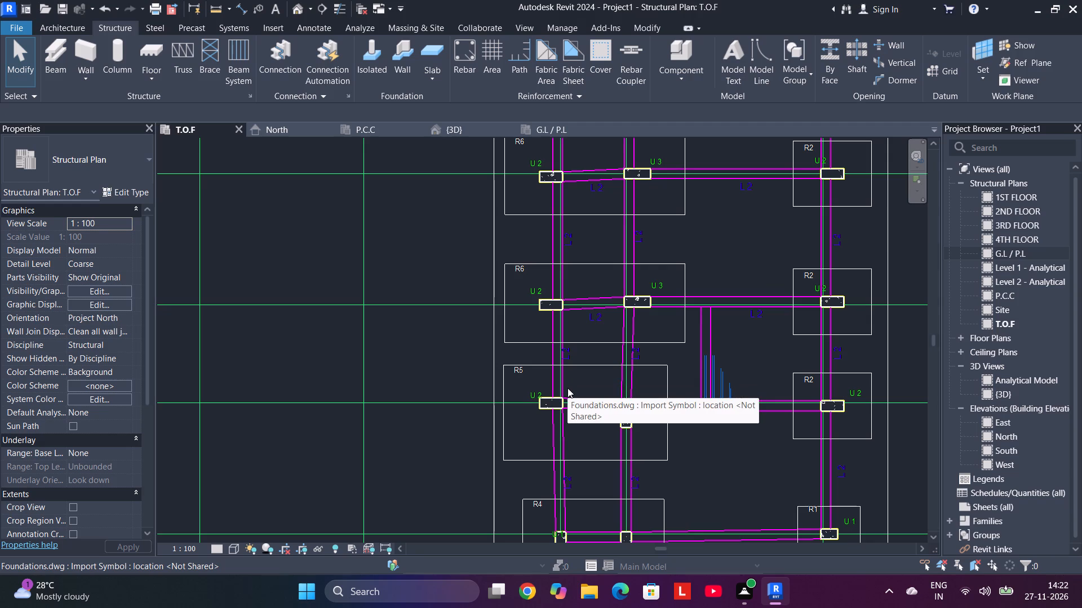
scroll(552, 396, "down", 3)
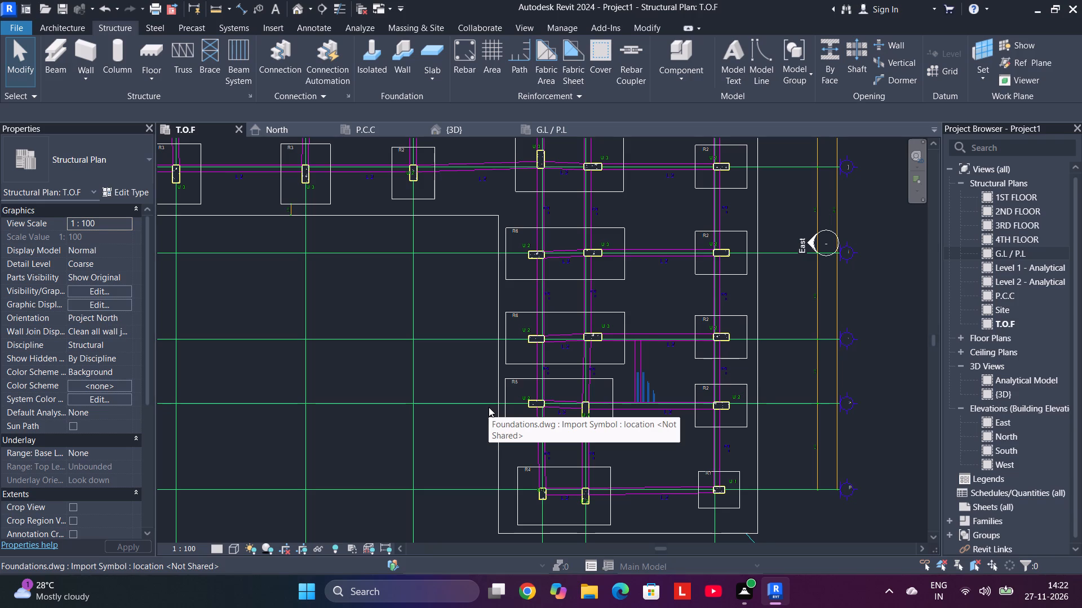
scroll(489, 407, "down", 4)
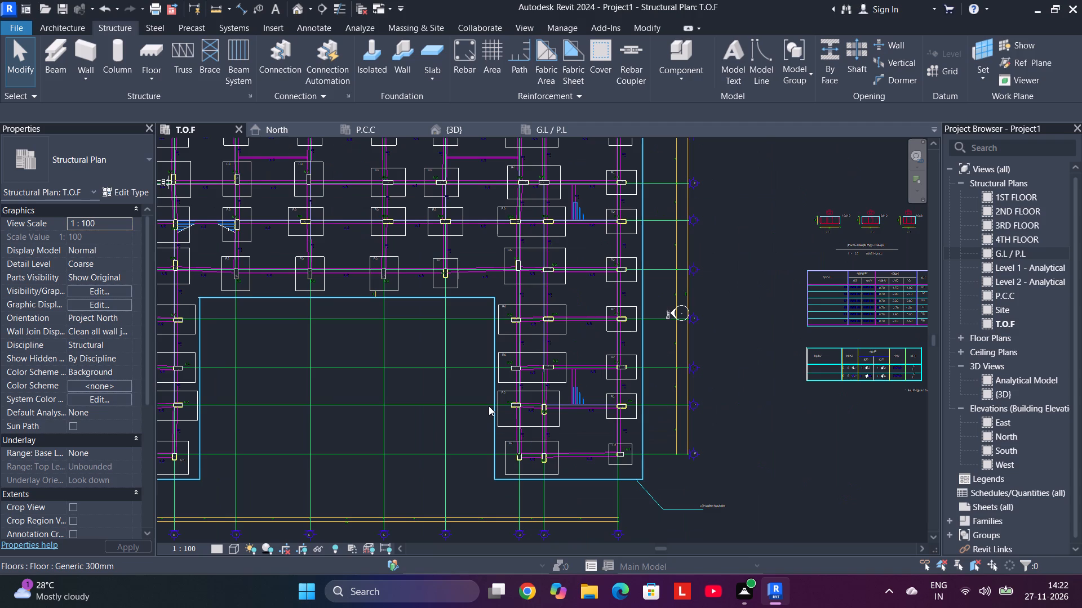
scroll(489, 406, "down", 7)
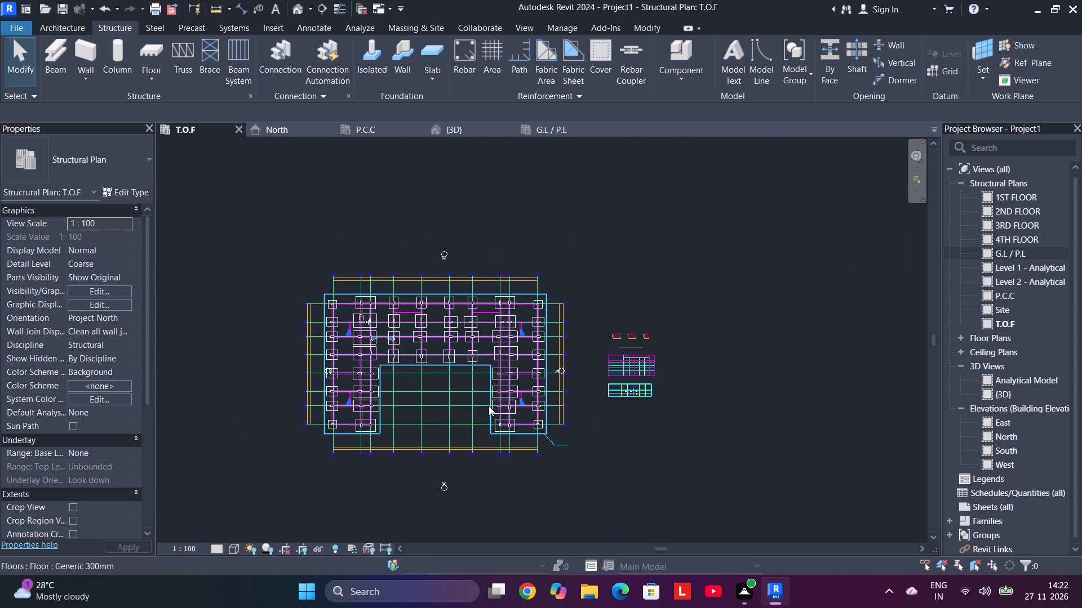
middle_click_drag(489, 406, 560, 410)
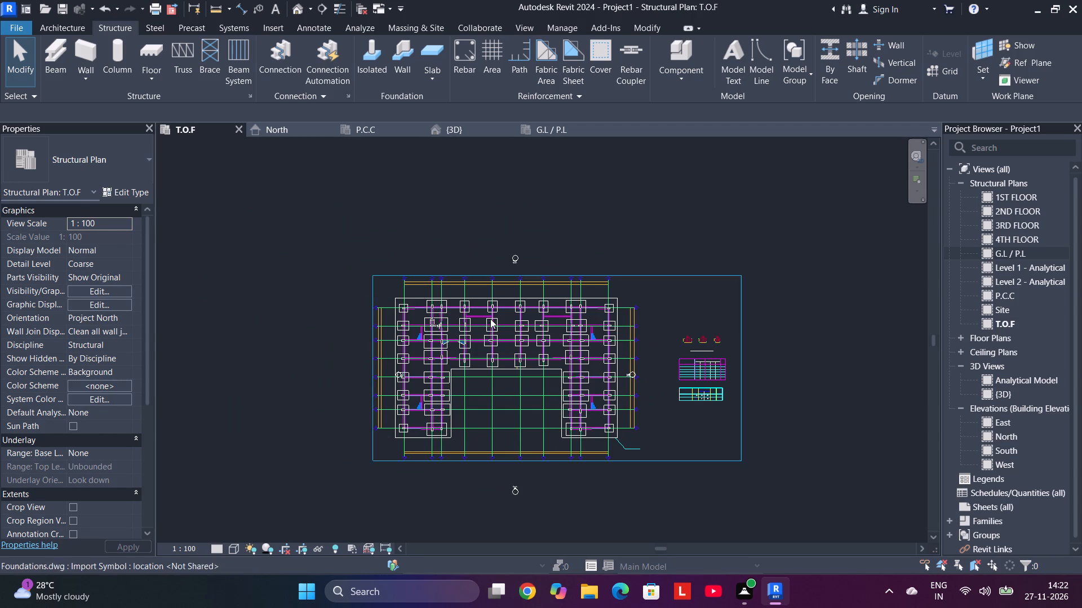
scroll(363, 331, "up", 4)
scroll(558, 315, "up", 4)
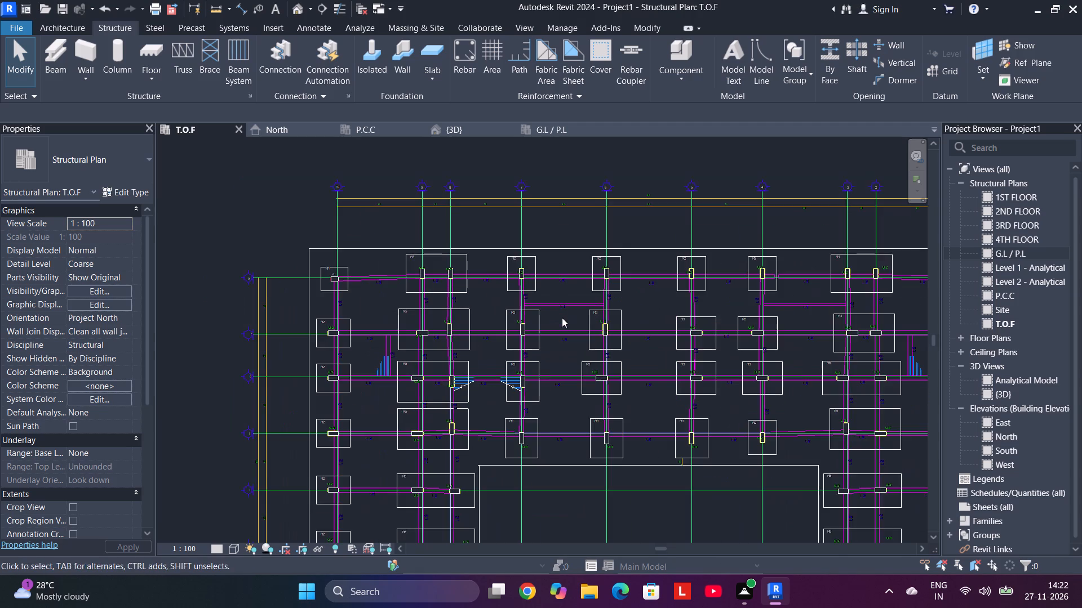
scroll(591, 320, "up", 2)
key("Escape")
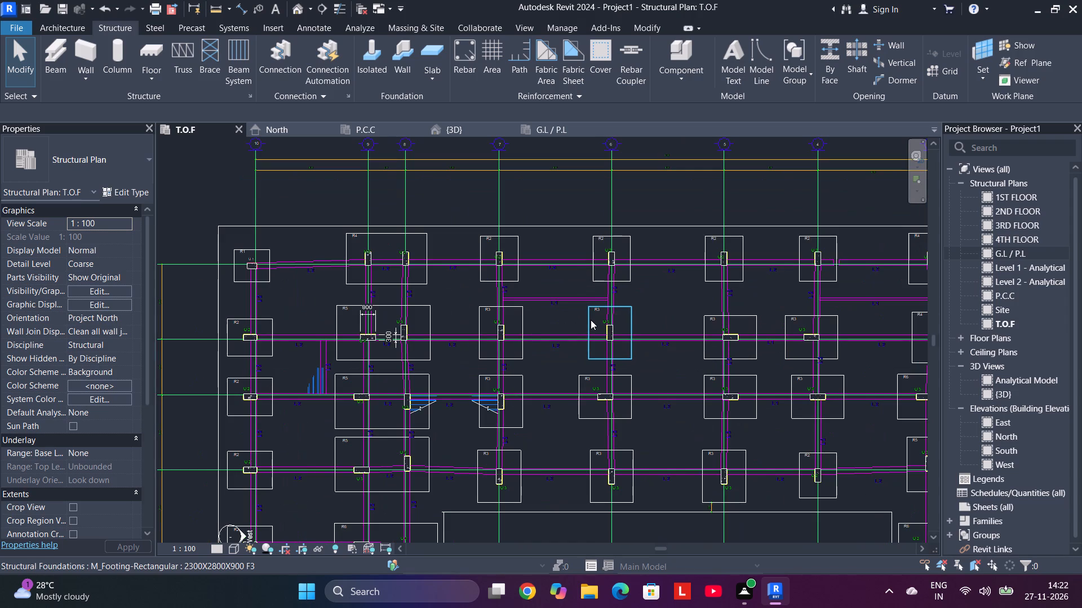
scroll(381, 309, "up", 4)
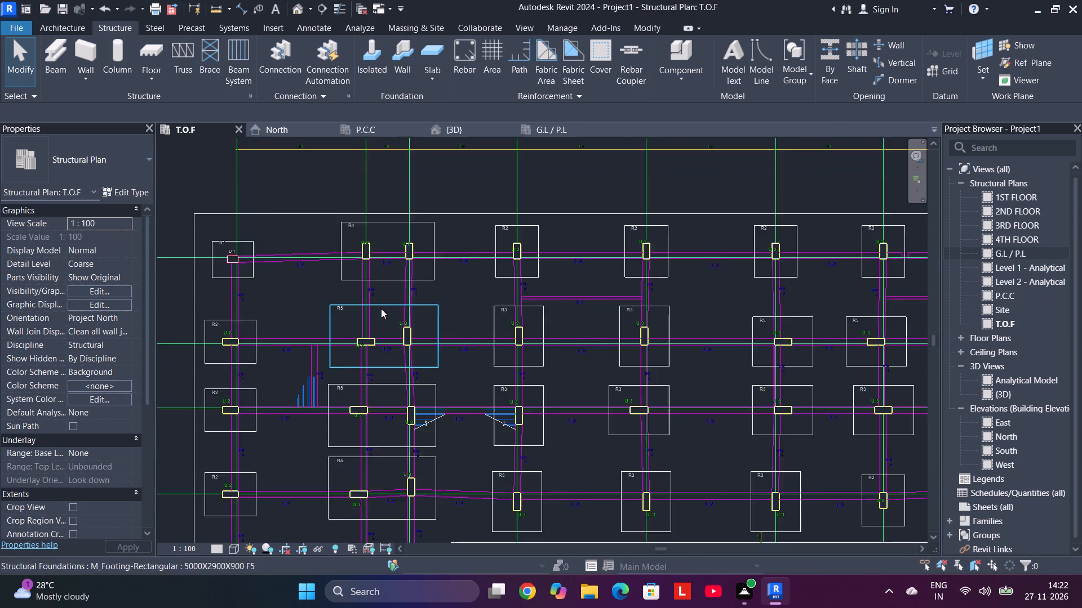
scroll(381, 309, "up", 1)
left_click(367, 315)
right_click(367, 315)
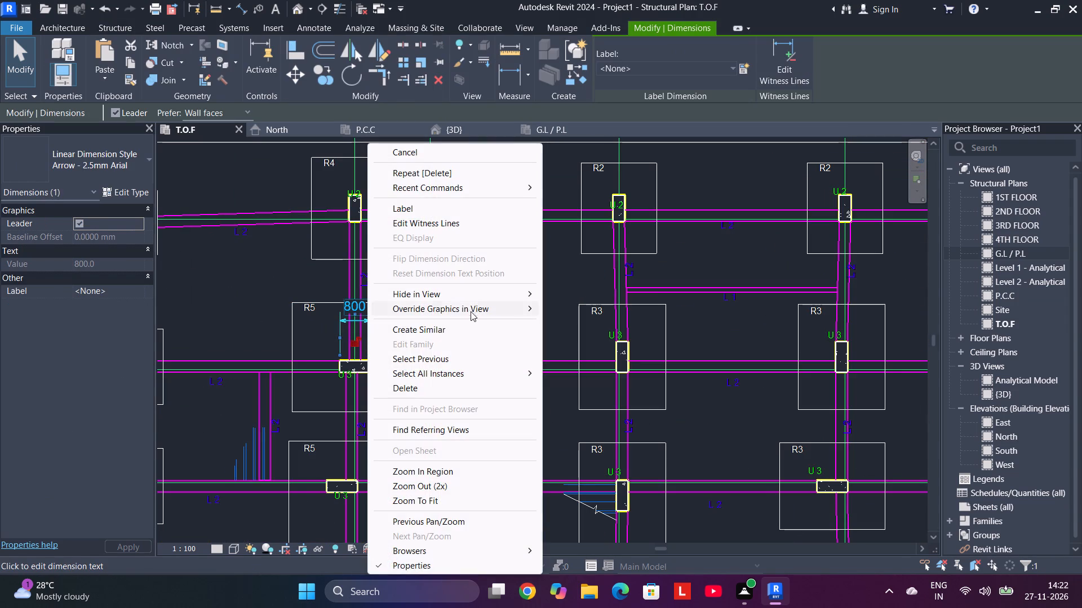
left_click(454, 391)
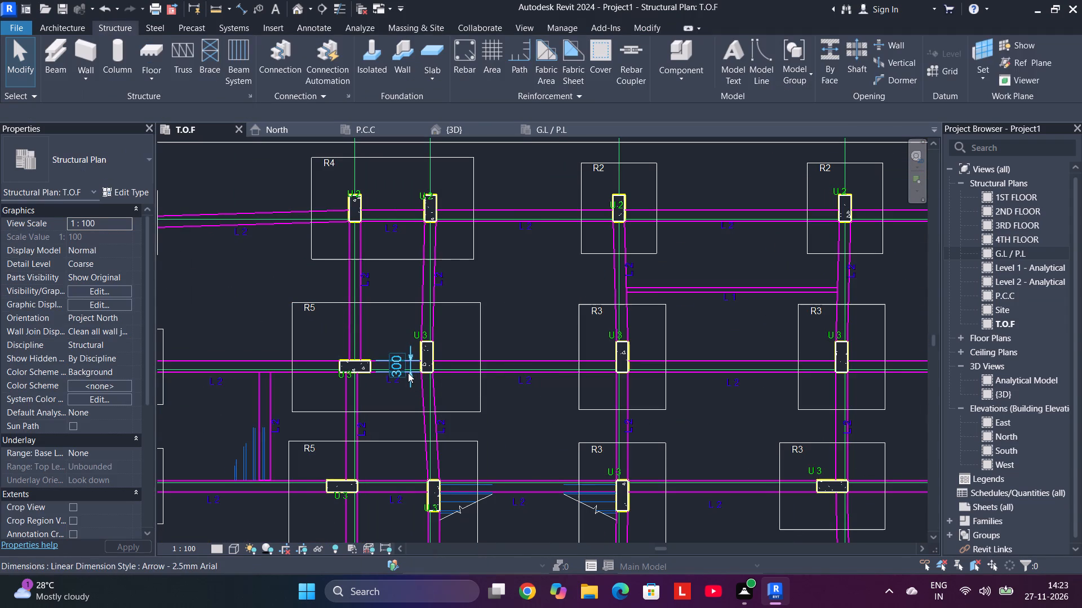
left_click(408, 373)
right_click(407, 372)
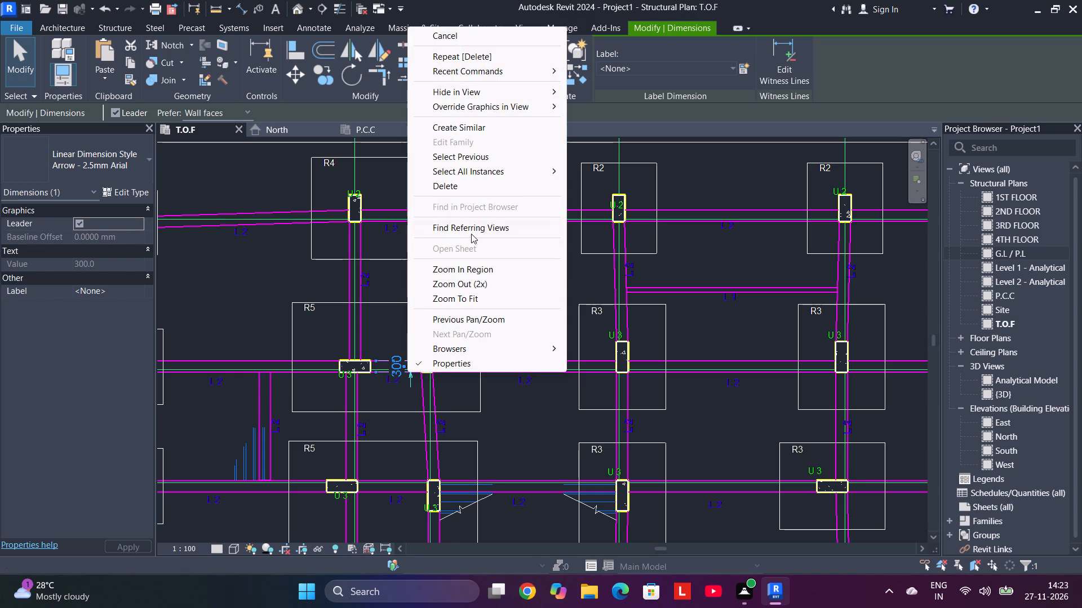
left_click(483, 186)
Review the whole T.O.F plan and examine the columns on their footings from several angles in the 3D view.
scroll(508, 413, "down", 6)
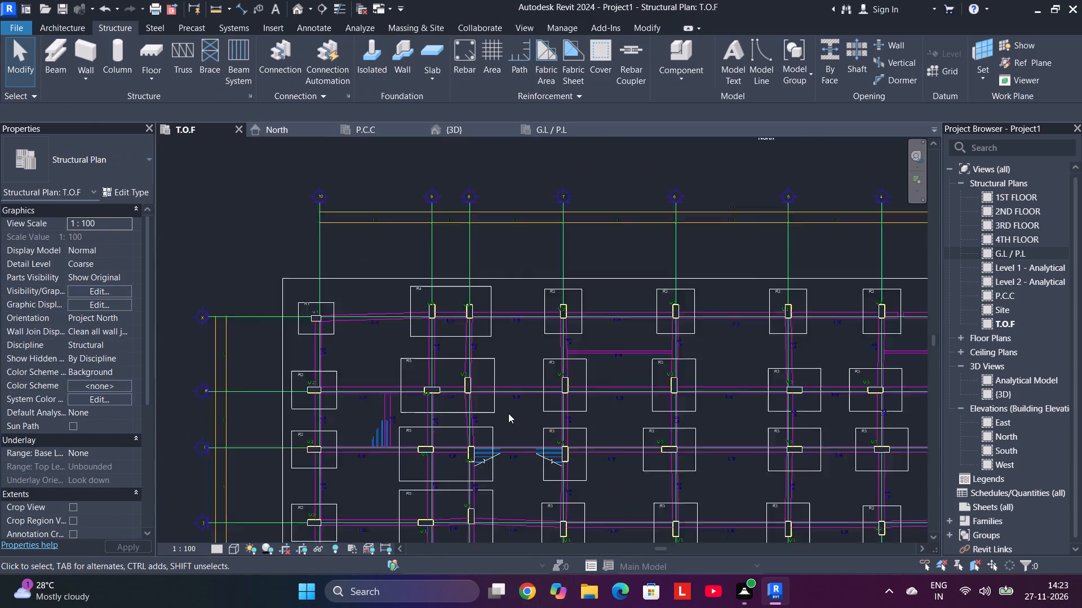
scroll(508, 413, "down", 3)
middle_click_drag(508, 413, 432, 321)
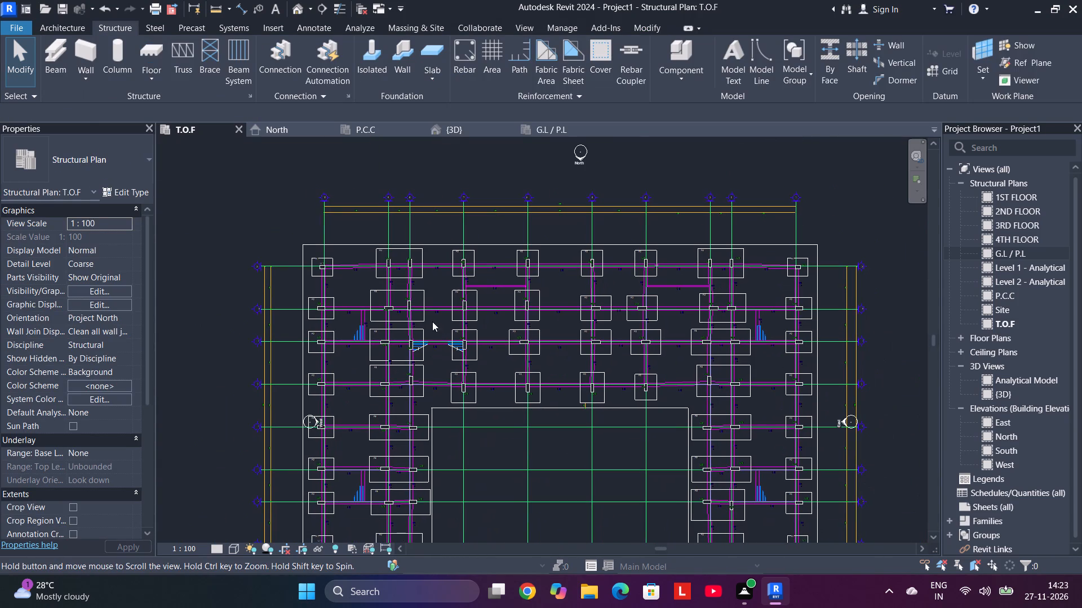
left_click(449, 125)
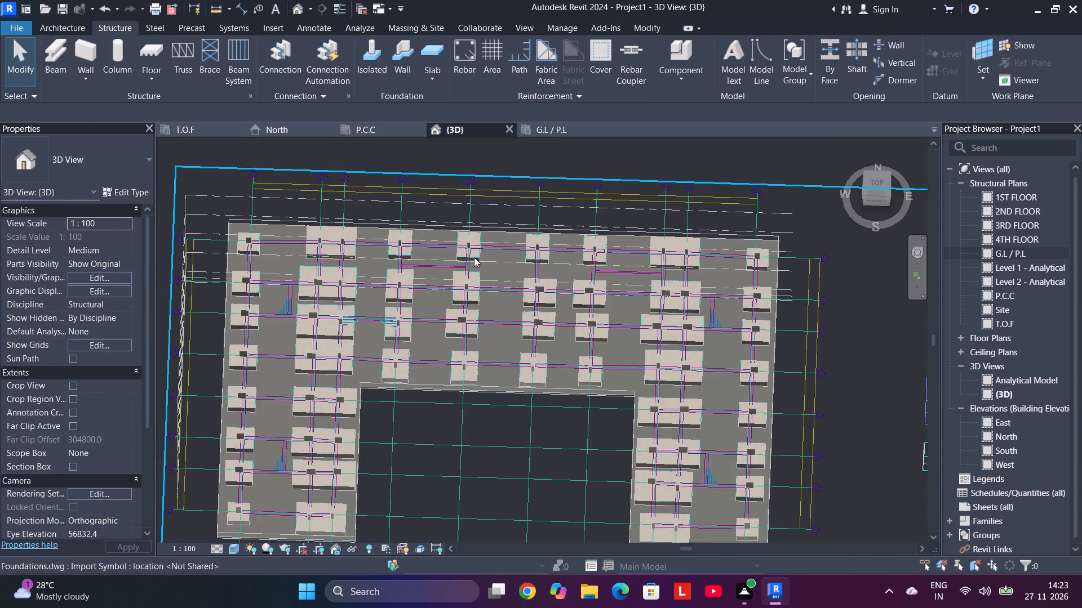
middle_click_drag(533, 448, 493, 445, "shift")
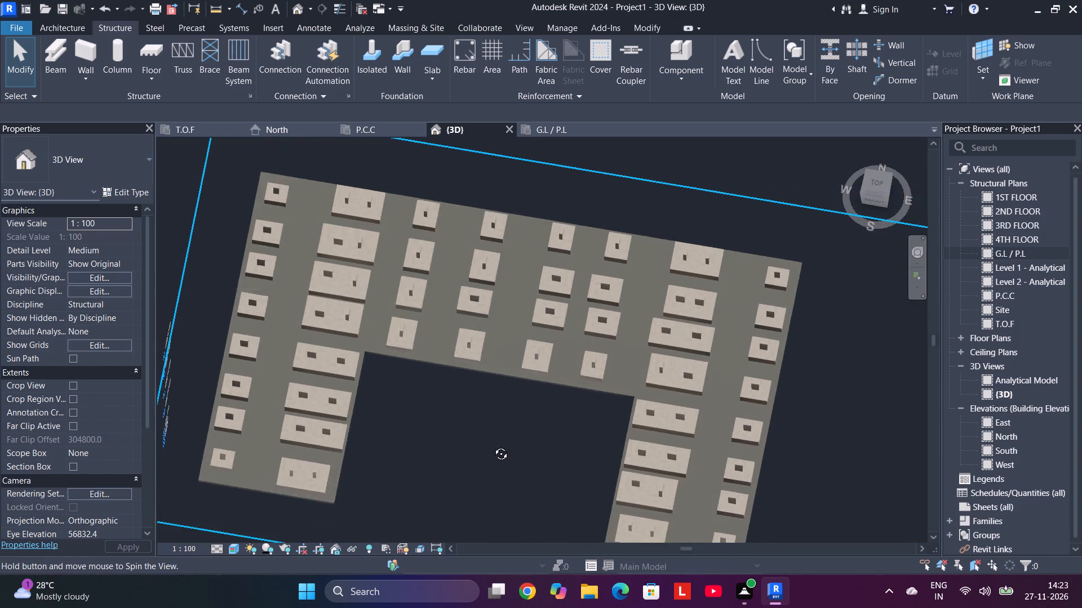
middle_click_drag(493, 445, 419, 244, "shift")
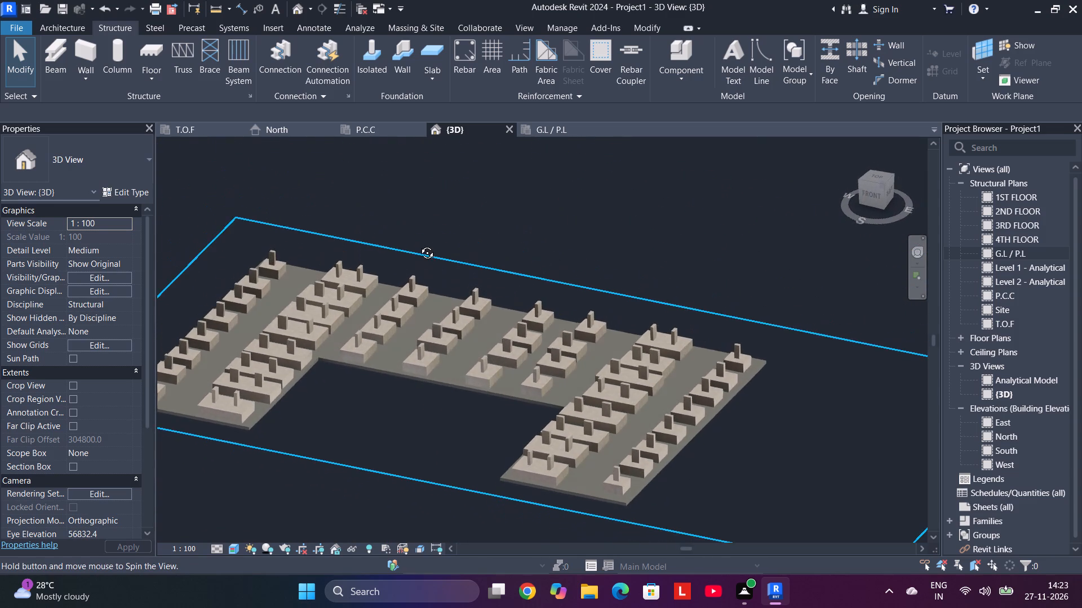
middle_click_drag(419, 244, 385, 251, "shift")
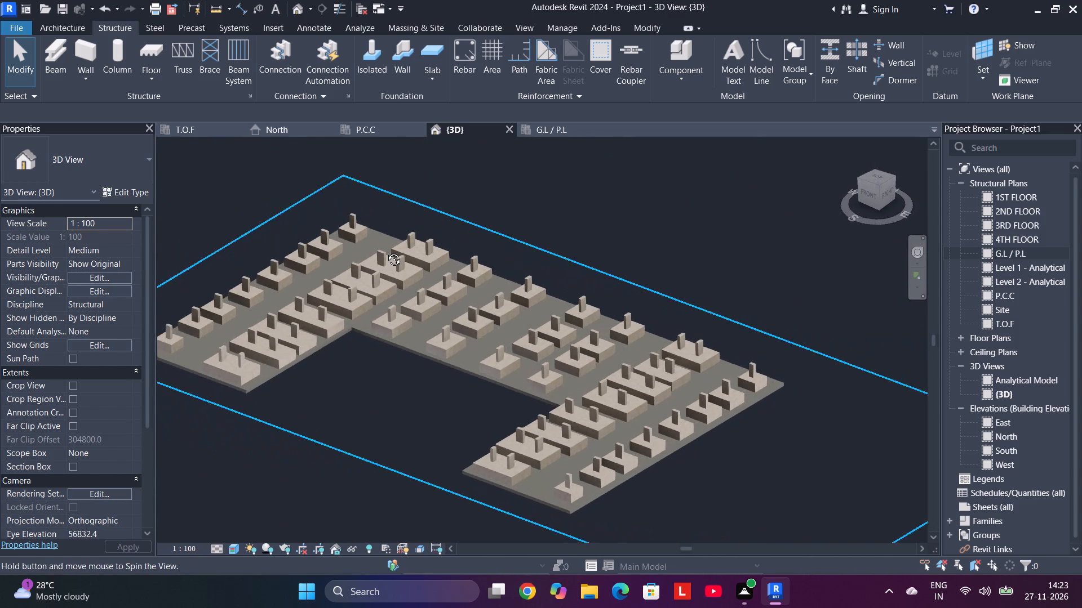
middle_click_drag(385, 251, 414, 252, "shift")
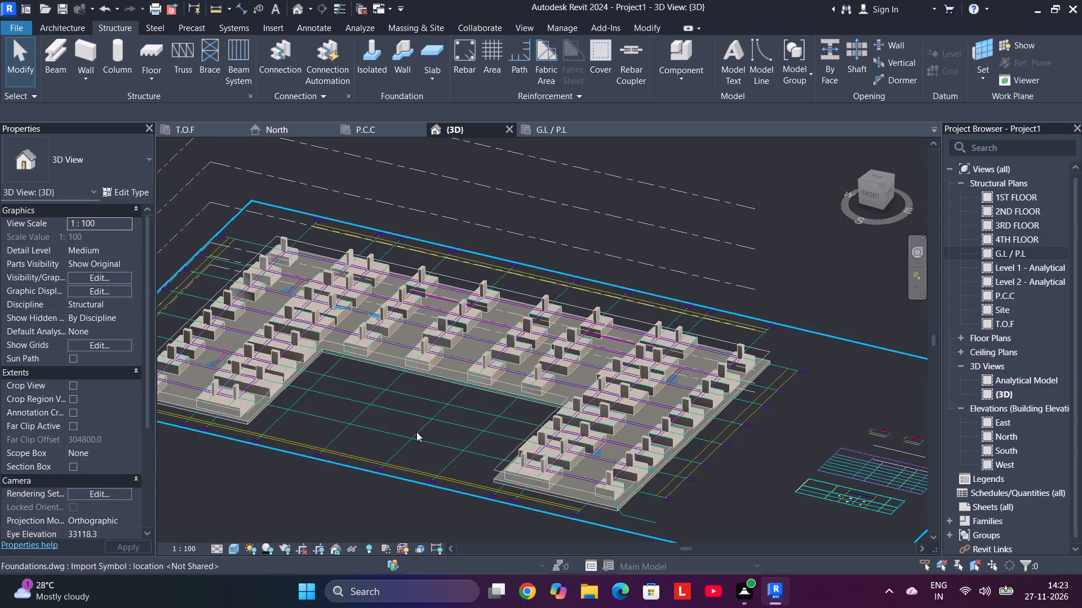
middle_click_drag(385, 410, 523, 459)
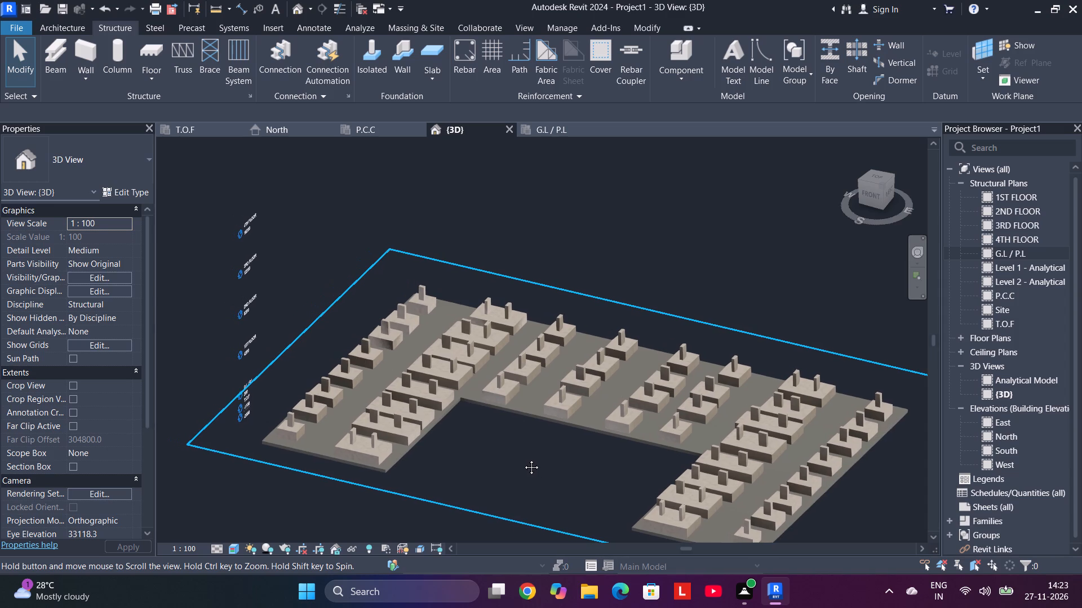
middle_click_drag(523, 459, 505, 460)
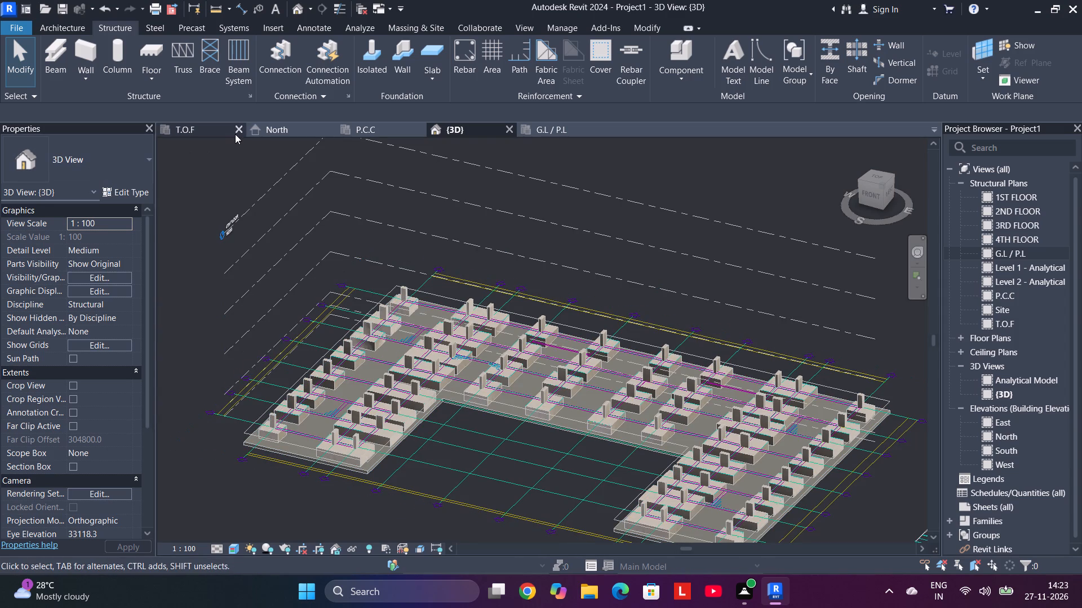
Check the foundations and columns in the North elevation and 3D view, and the footing layout in the P.C.C plan.
left_click(278, 126)
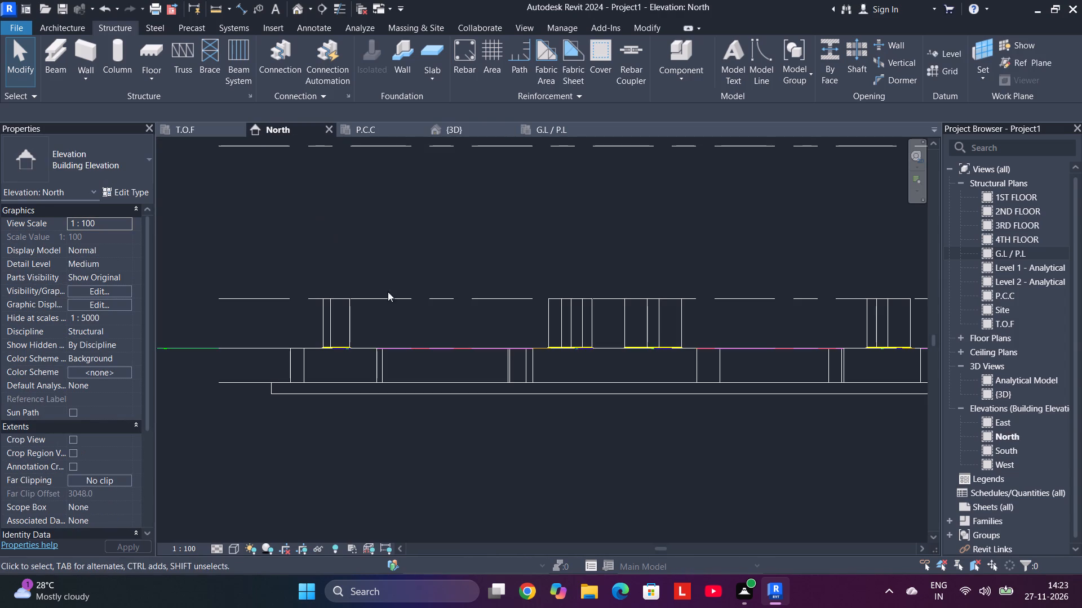
scroll(440, 327, "down", 2)
scroll(440, 327, "up", 2)
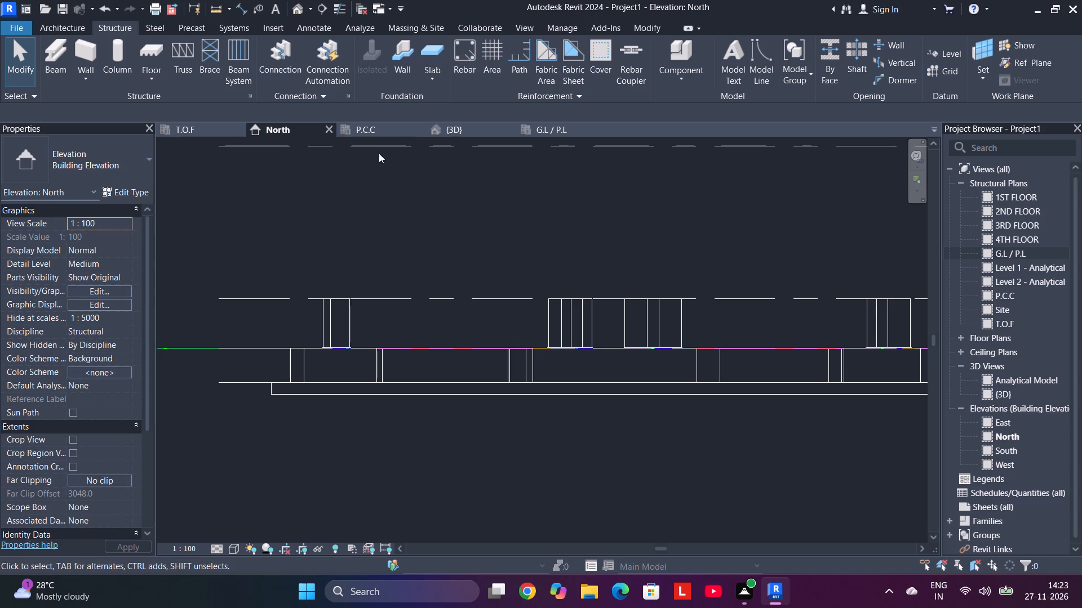
left_click(477, 131)
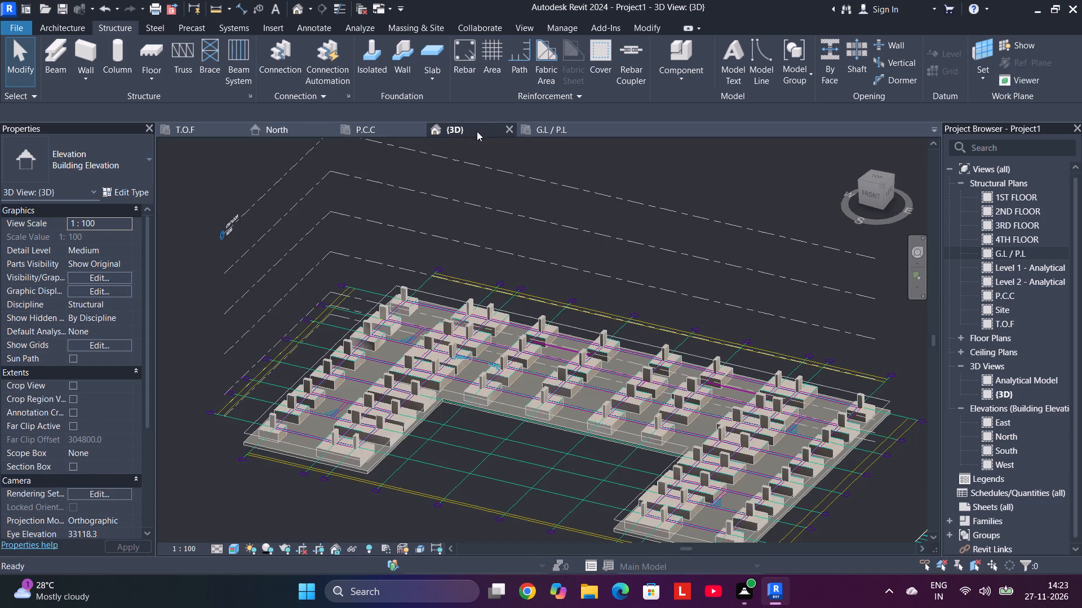
left_click(362, 129)
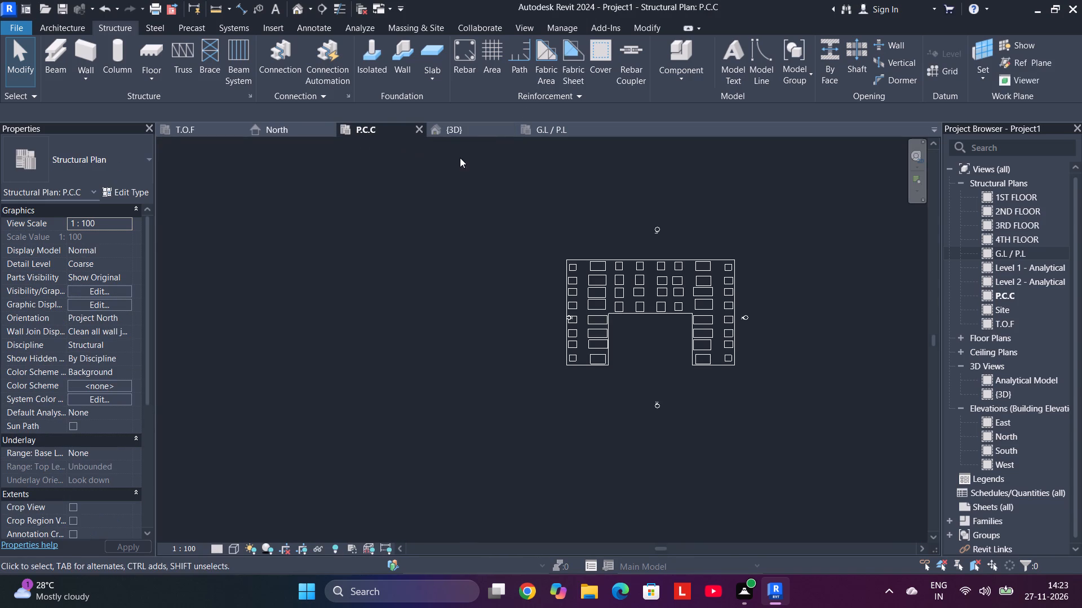
scroll(665, 342, "up", 4)
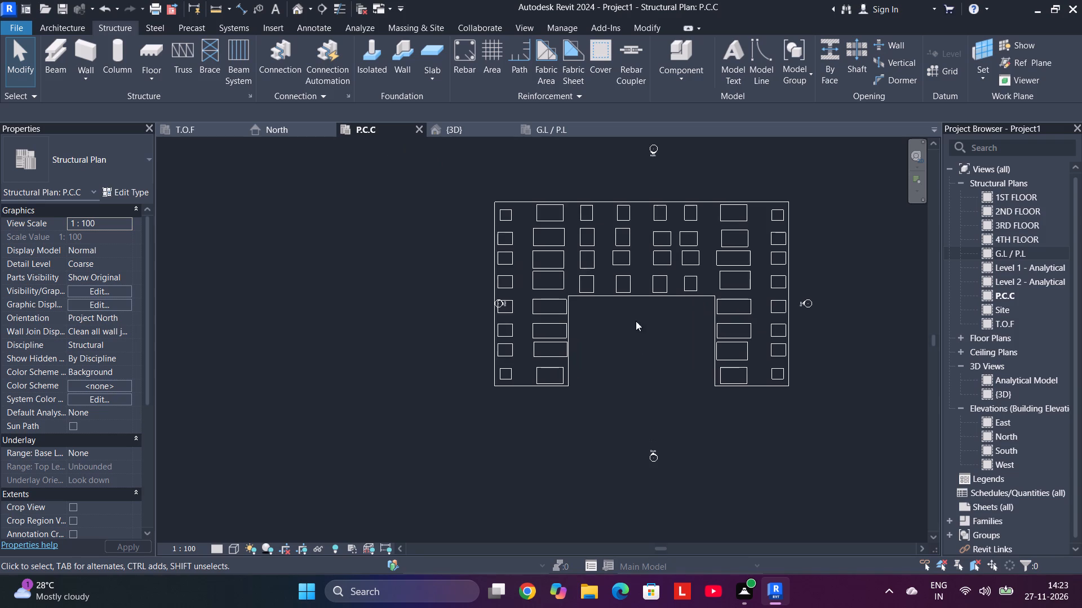
Review the G.L / P.L plan, examining the L 1 and L 2 beam layout around the columns and footings.
left_click(546, 132)
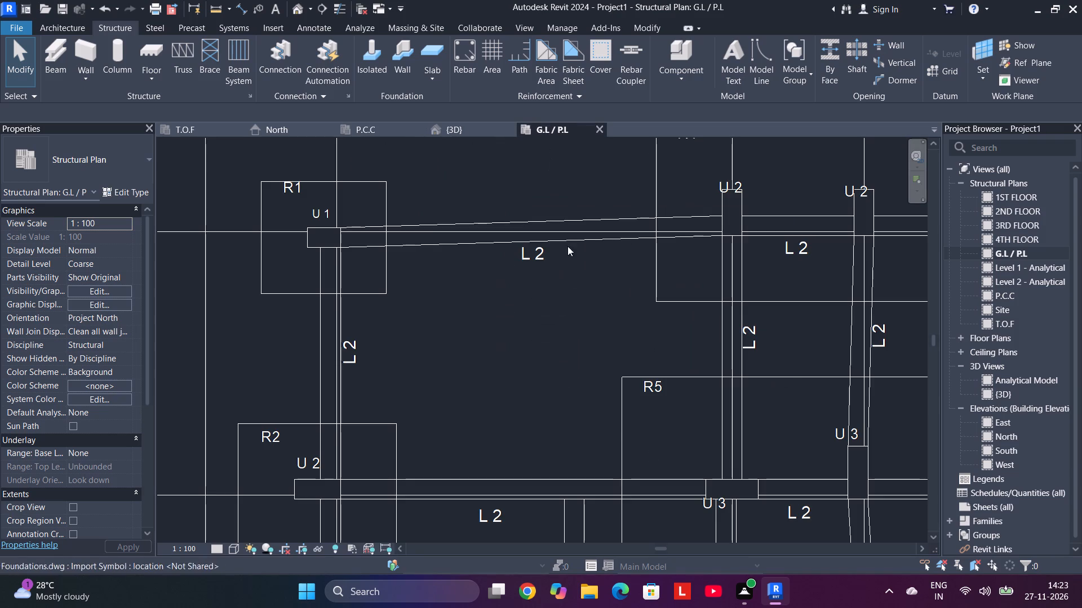
scroll(450, 275, "down", 1)
middle_click_drag(465, 274, 435, 290)
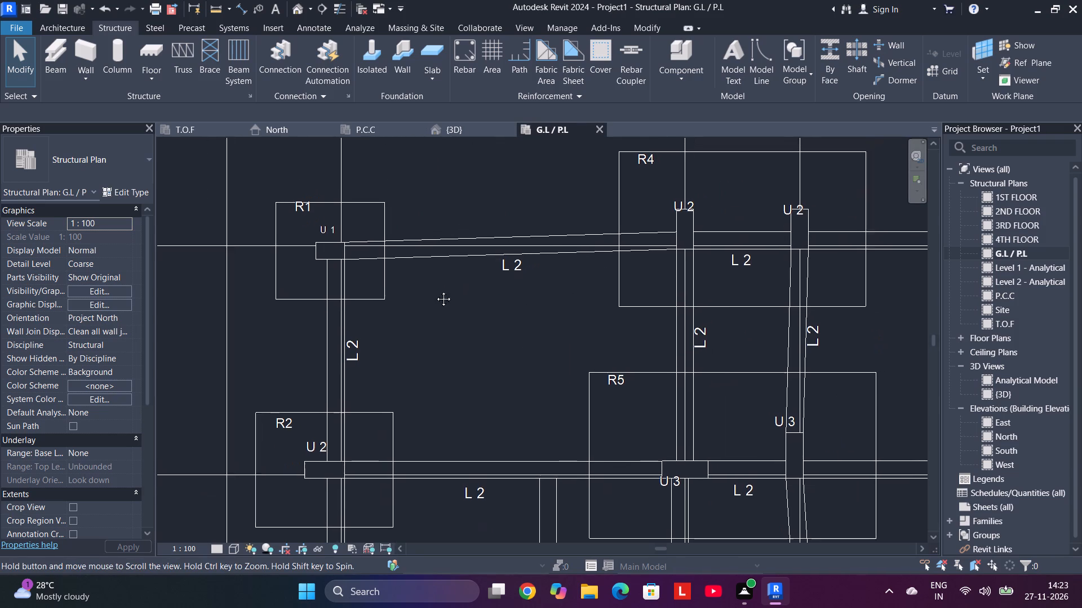
middle_click_drag(435, 290, 510, 196)
scroll(531, 233, "down", 4)
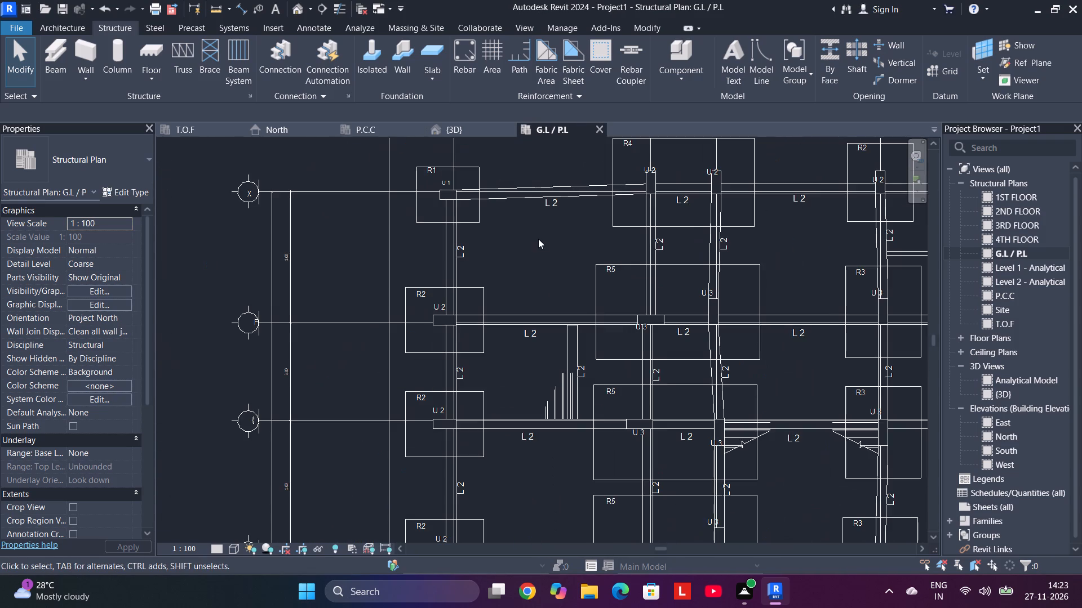
middle_click_drag(539, 250, 399, 284)
scroll(398, 284, "down", 4)
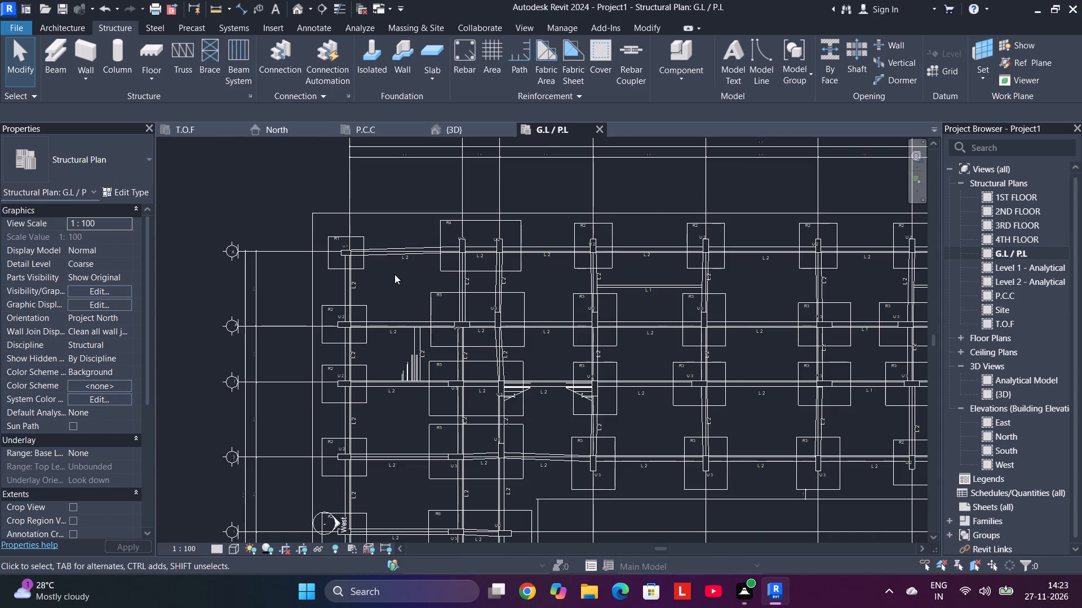
scroll(401, 270, "down", 4)
scroll(488, 271, "down", 1)
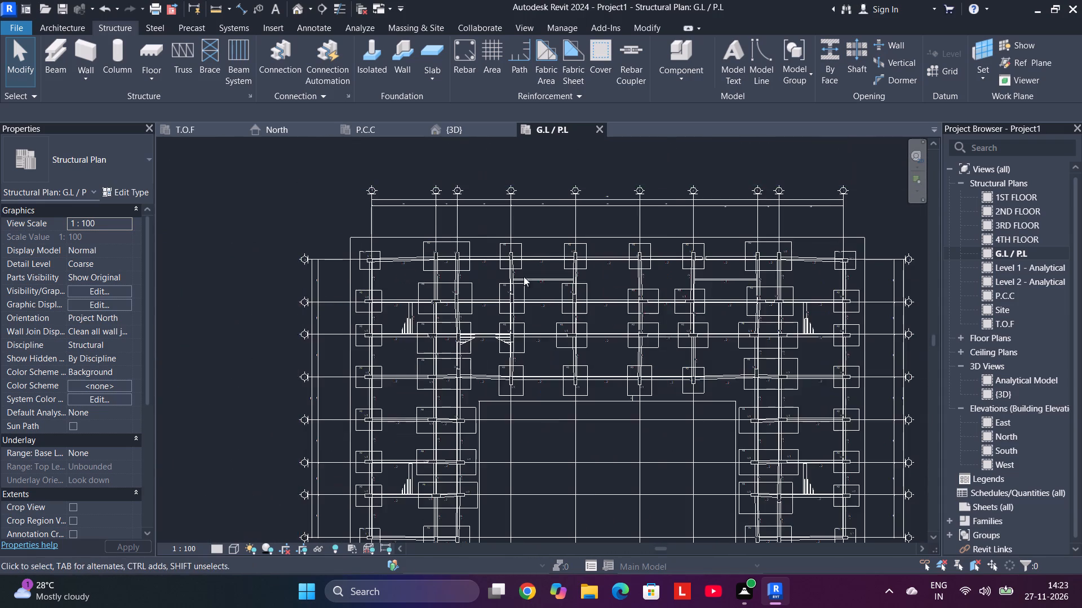
scroll(524, 276, "down", 2)
scroll(469, 519, "up", 3)
scroll(465, 437, "up", 5)
scroll(453, 364, "down", 1)
middle_click_drag(453, 364, 455, 408)
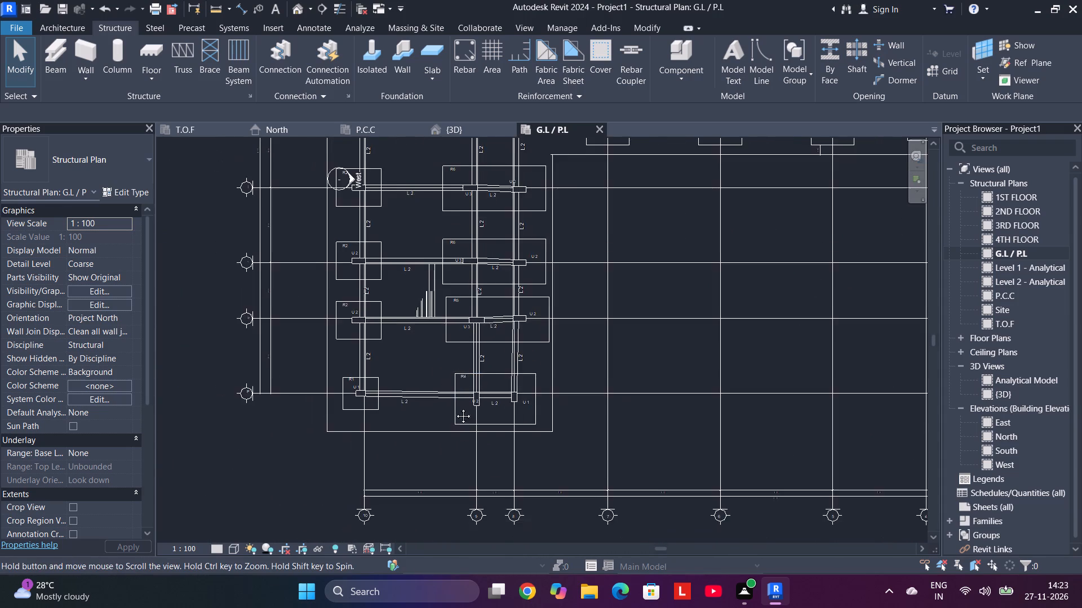
middle_click_drag(455, 408, 455, 490)
middle_click_drag(454, 498, 453, 439)
scroll(460, 455, "up", 8)
middle_click_drag(460, 456, 462, 466)
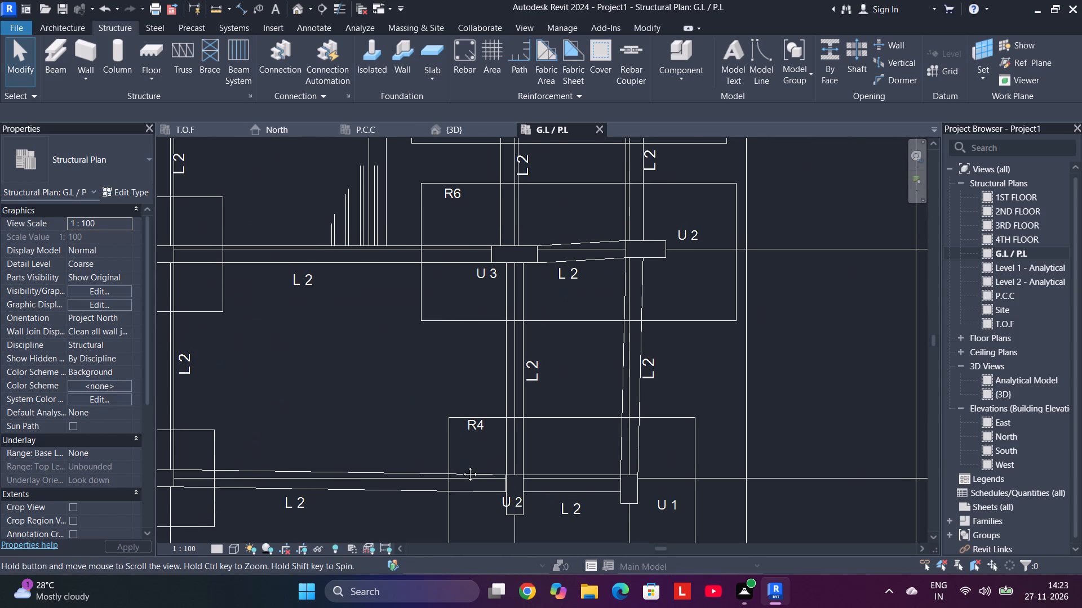
middle_click_drag(462, 466, 462, 476)
scroll(428, 375, "down", 5)
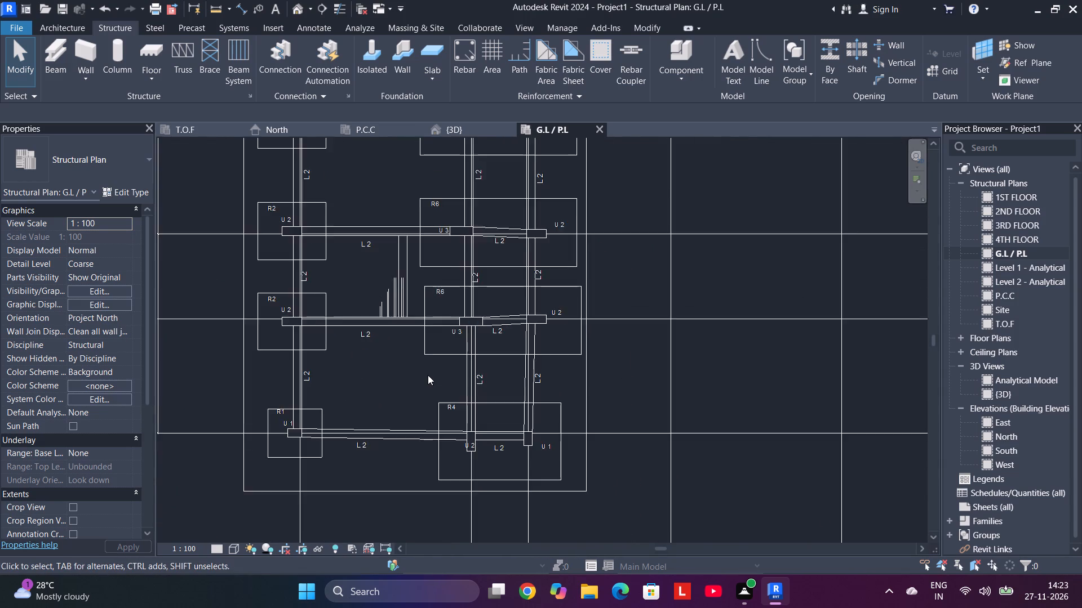
scroll(428, 375, "down", 4)
middle_click_drag(564, 349, 573, 467)
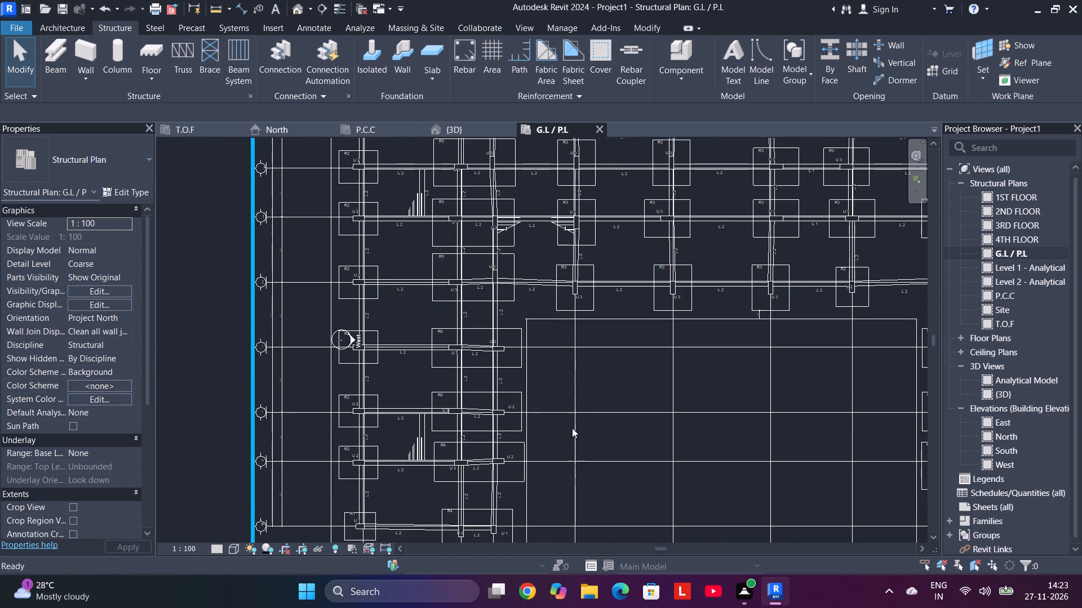
middle_click_drag(569, 324, 570, 456)
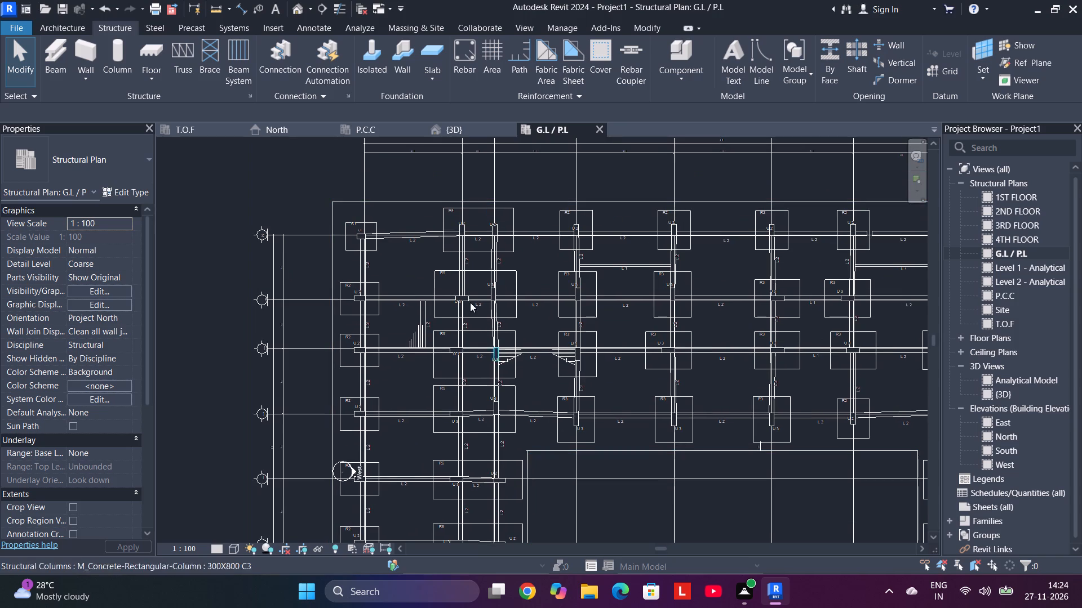
middle_click_drag(458, 270, 470, 361)
scroll(452, 314, "up", 7)
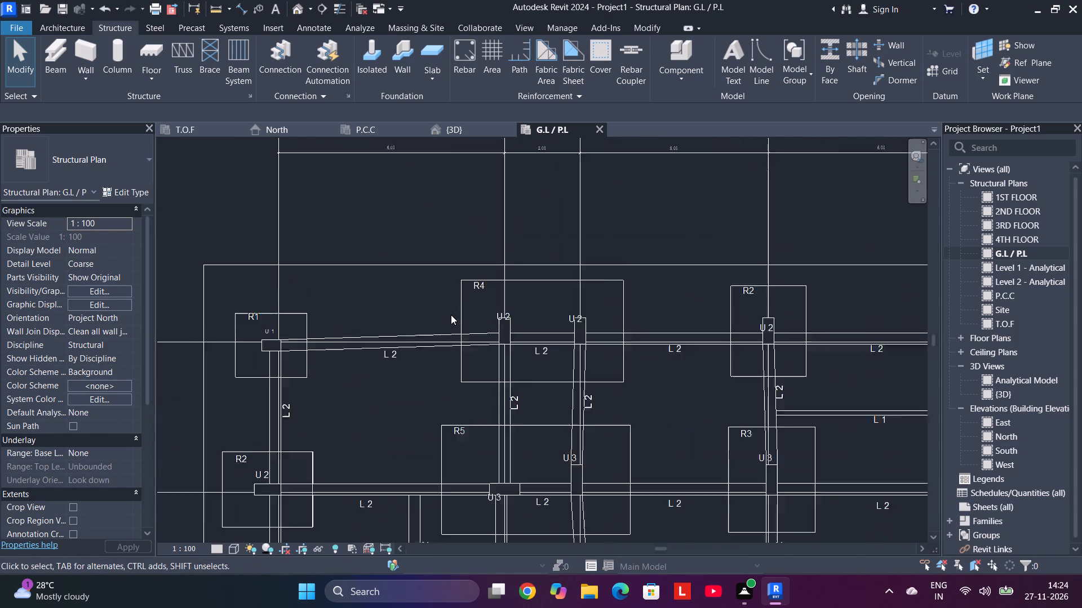
scroll(451, 315, "up", 2)
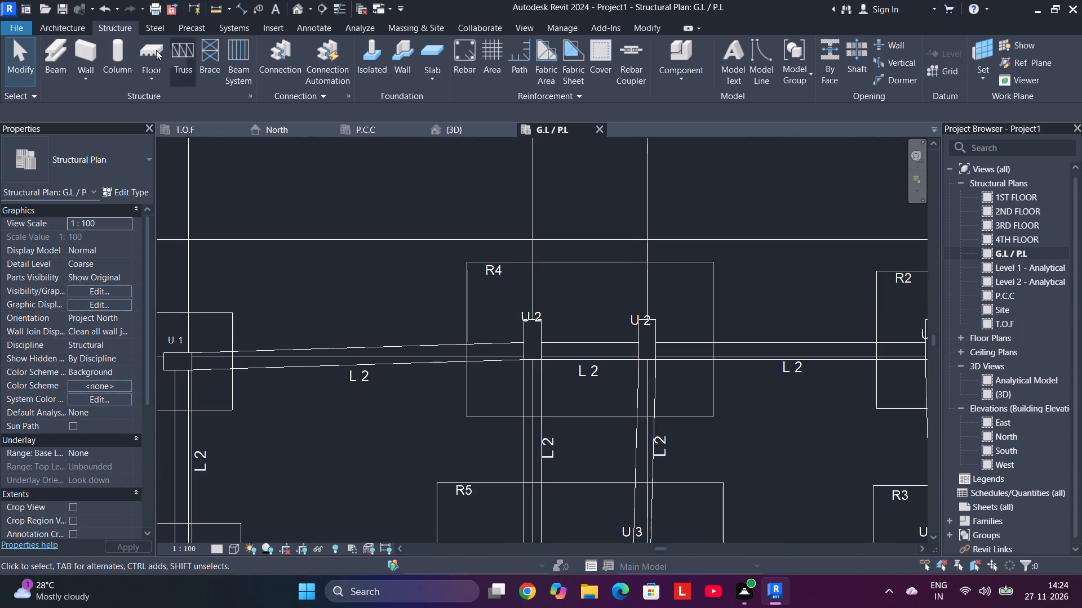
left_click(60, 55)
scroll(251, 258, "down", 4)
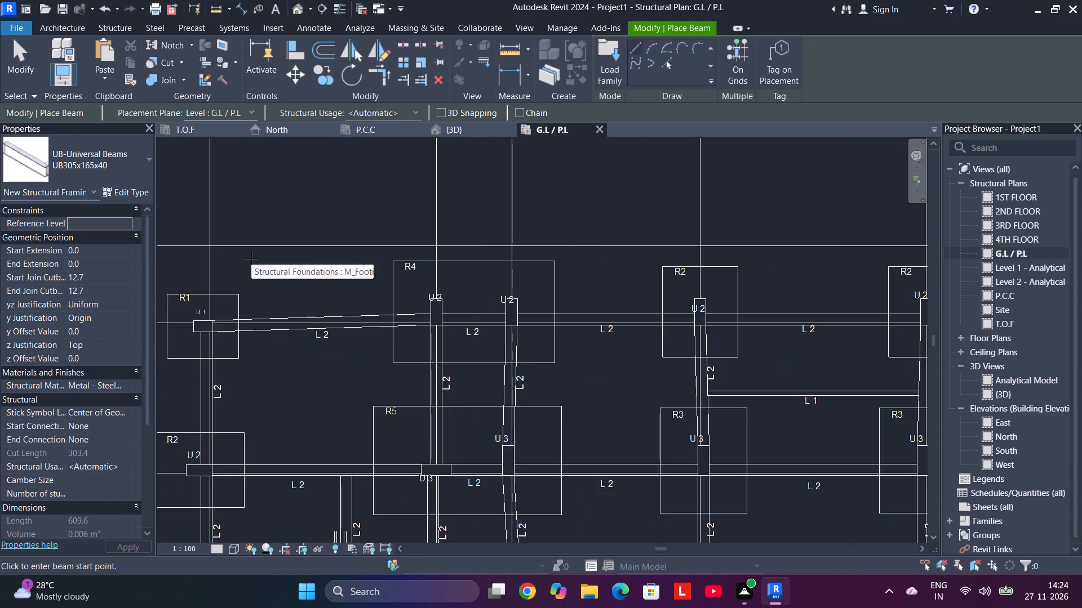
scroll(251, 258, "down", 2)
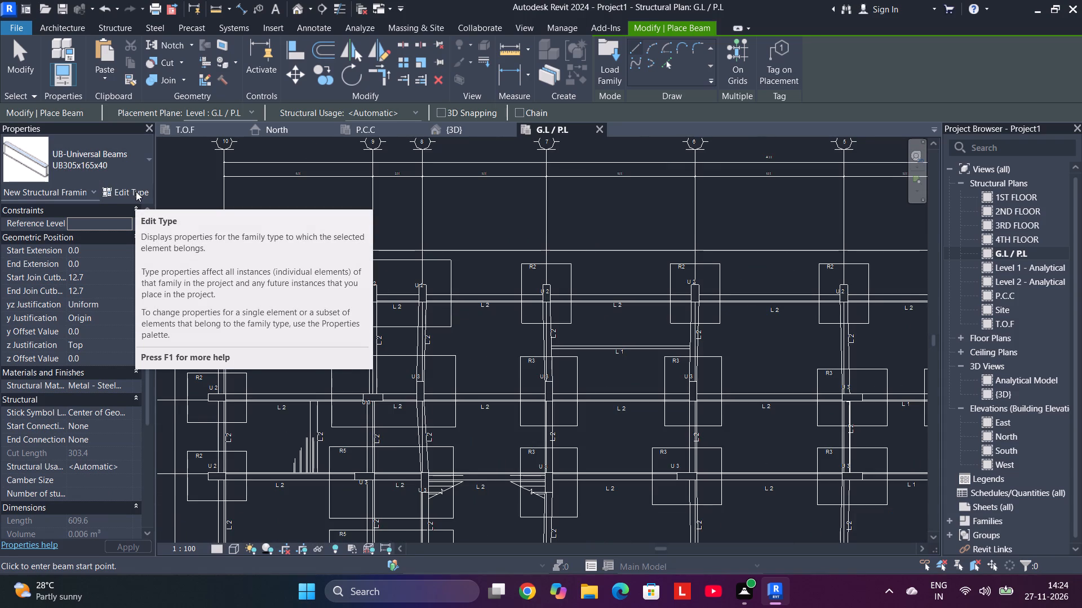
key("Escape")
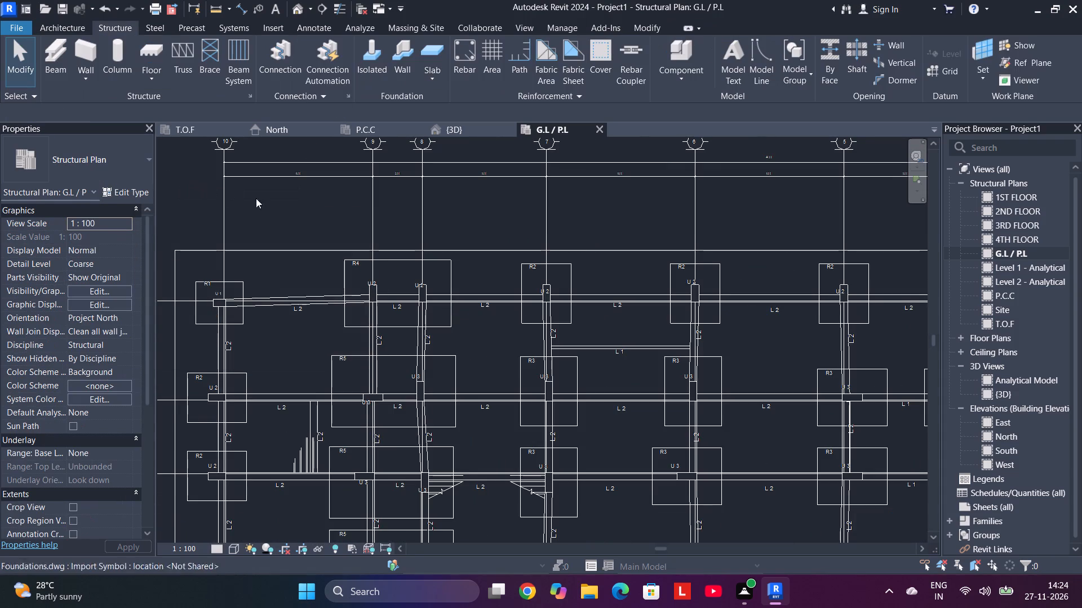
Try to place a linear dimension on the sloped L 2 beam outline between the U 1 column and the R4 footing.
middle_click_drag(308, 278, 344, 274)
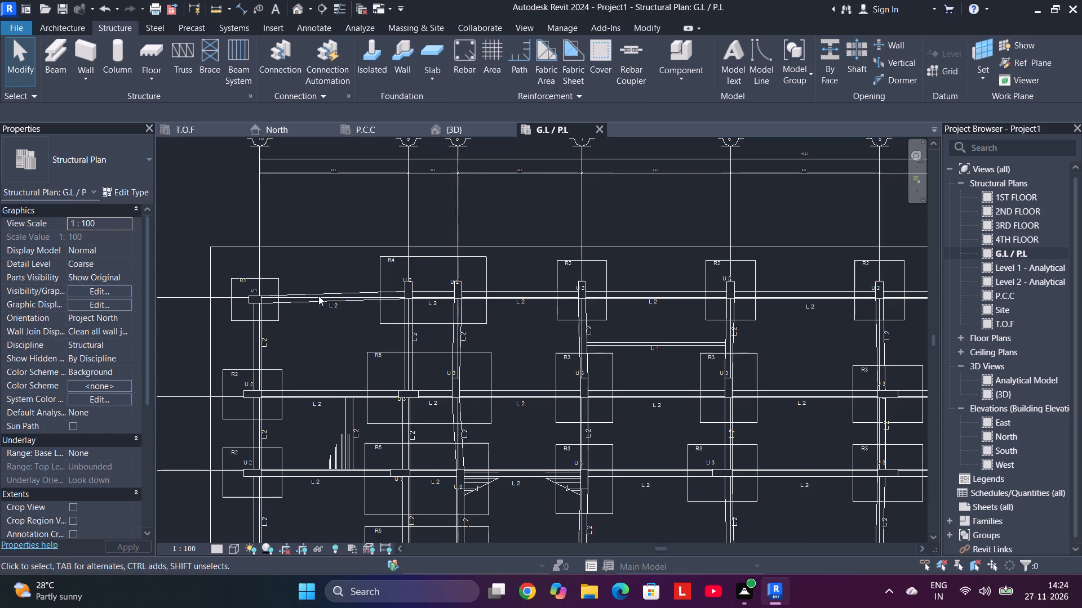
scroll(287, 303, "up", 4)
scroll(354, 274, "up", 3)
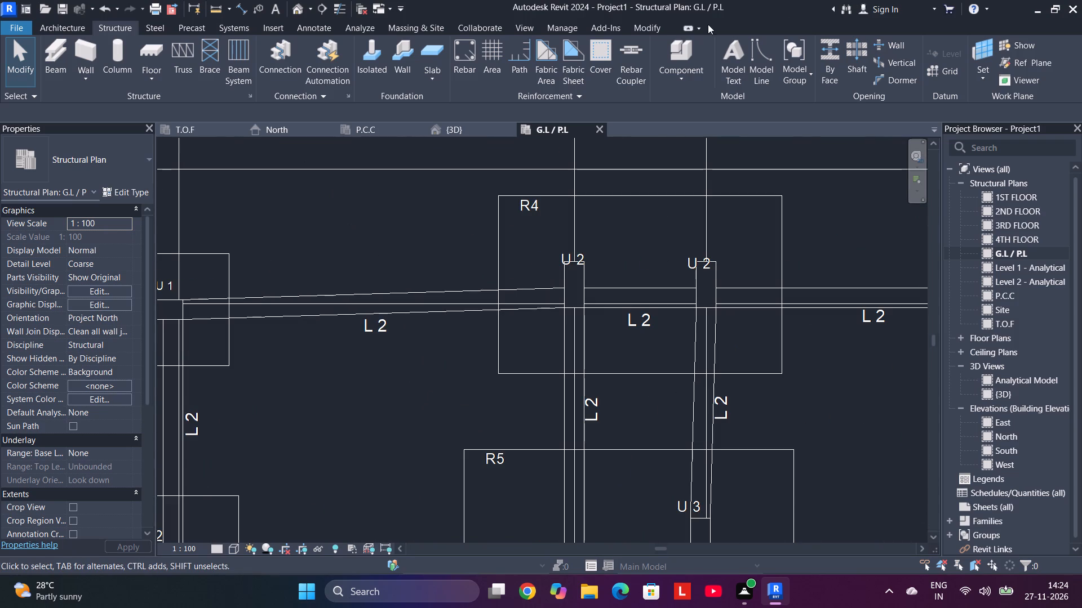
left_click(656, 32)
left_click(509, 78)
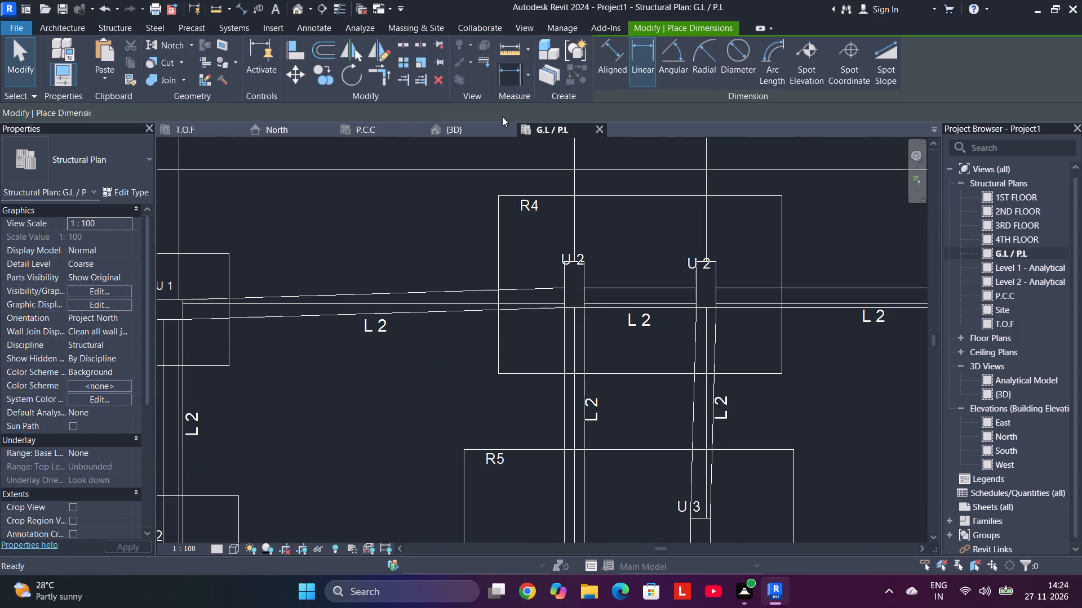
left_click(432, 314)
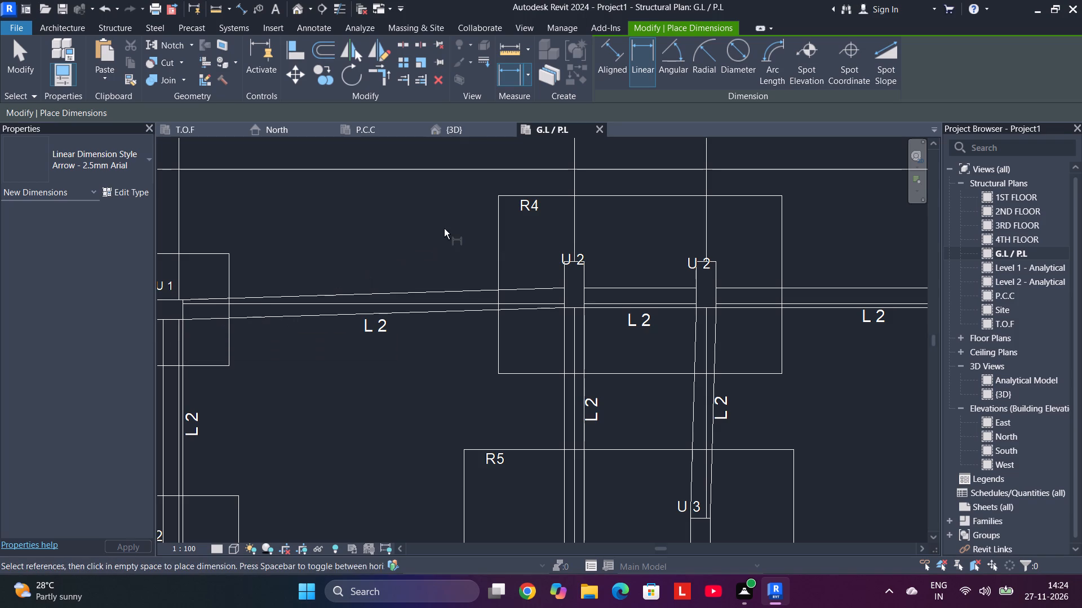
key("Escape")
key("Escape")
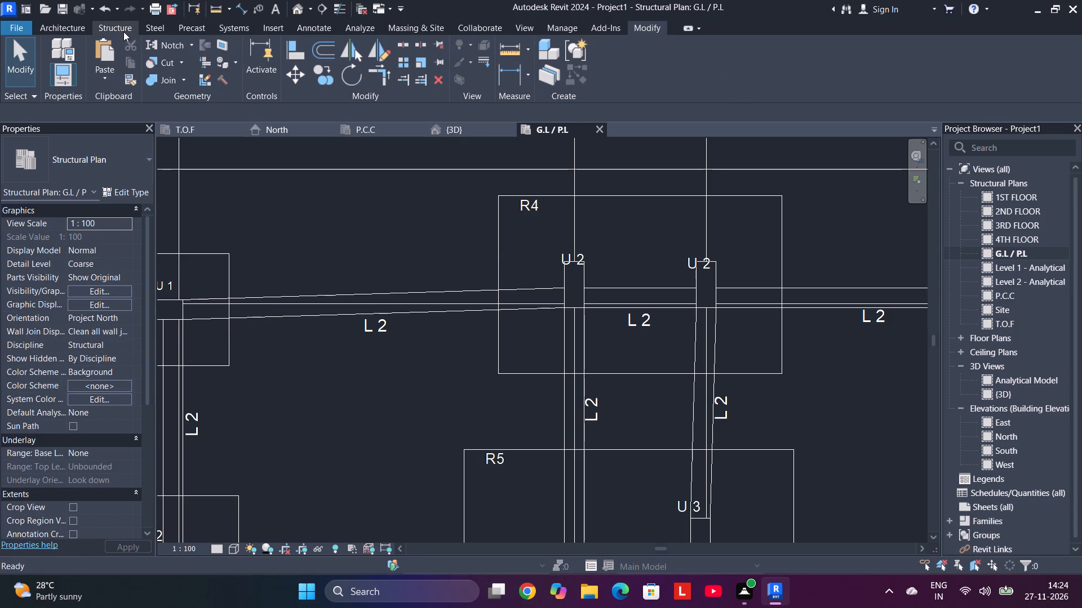
Start the Beam command in the G.L / P.L plan with the M_Concrete-Rectangular Beam 300 x 600mm type.
left_click(125, 32)
scroll(360, 220, "down", 1)
middle_click_drag(361, 220, 519, 242)
middle_click_drag(501, 250, 475, 242)
left_click(50, 75)
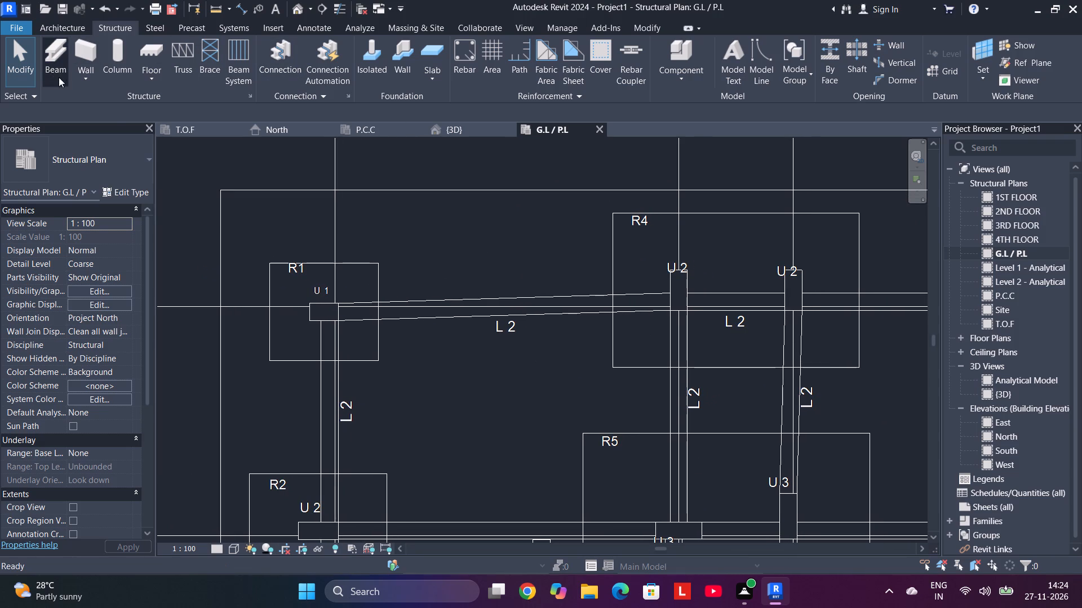
left_click(136, 198)
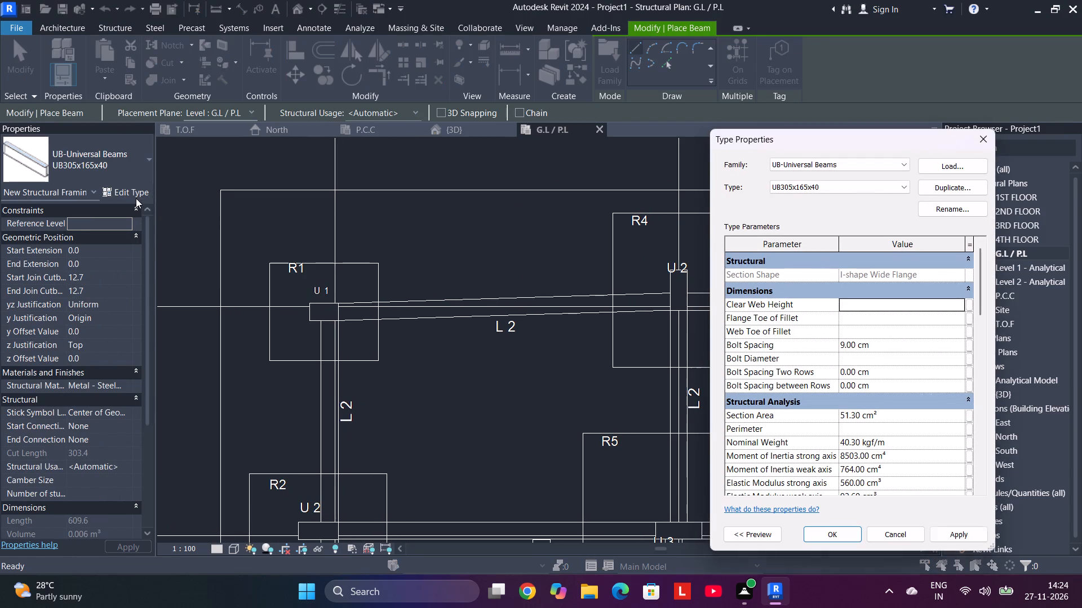
left_click(136, 198)
left_click(979, 137)
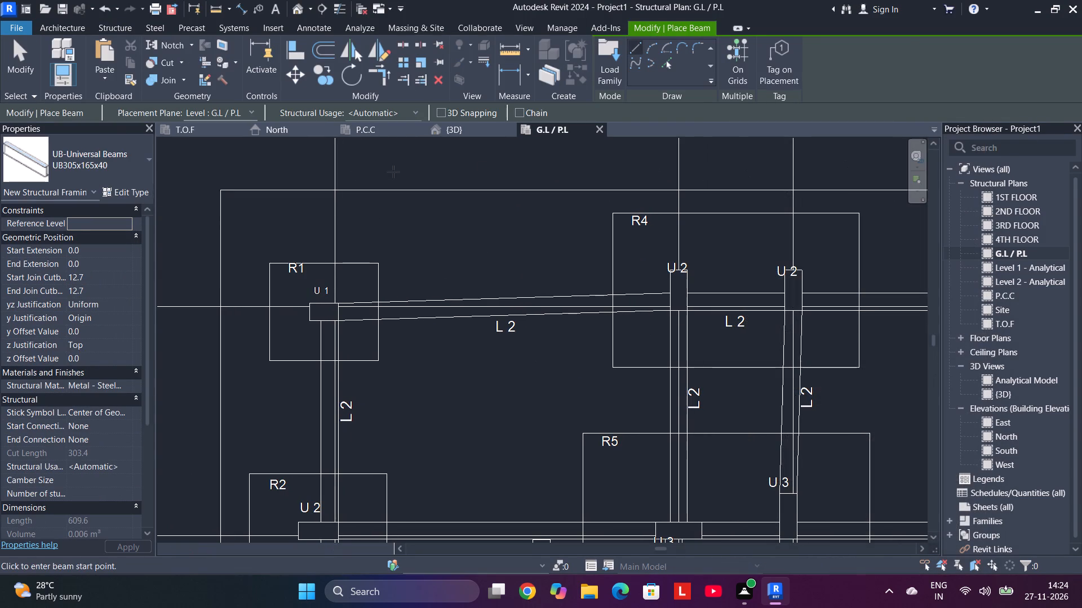
left_click(133, 177)
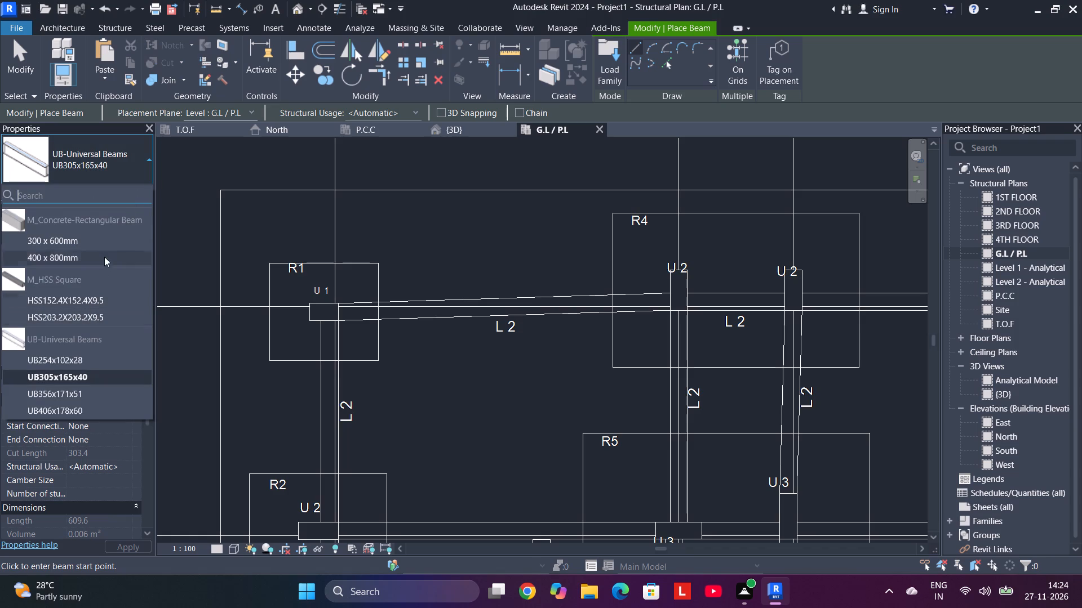
left_click(106, 239)
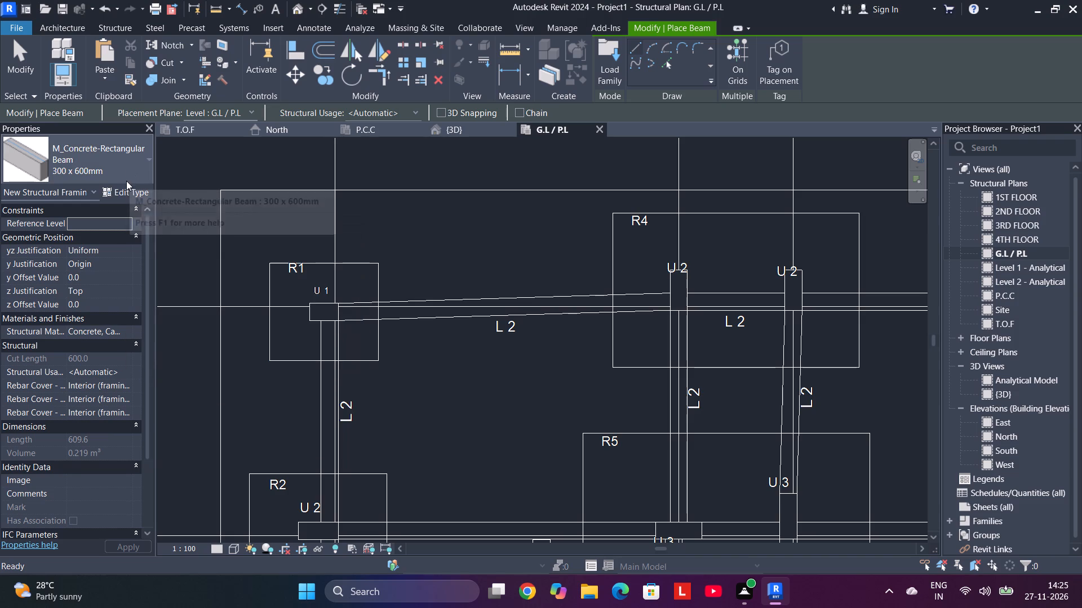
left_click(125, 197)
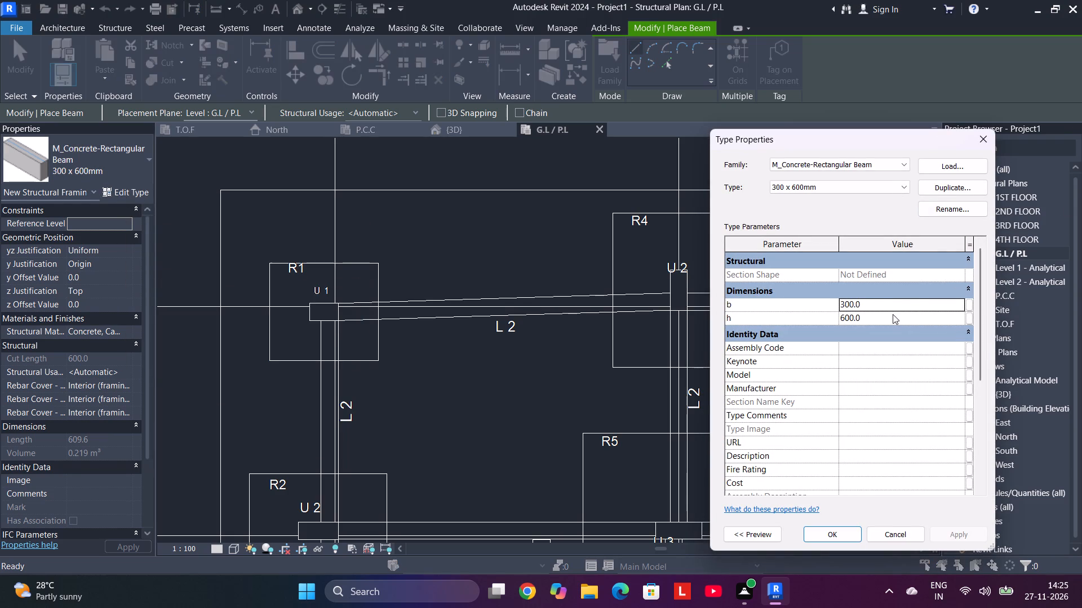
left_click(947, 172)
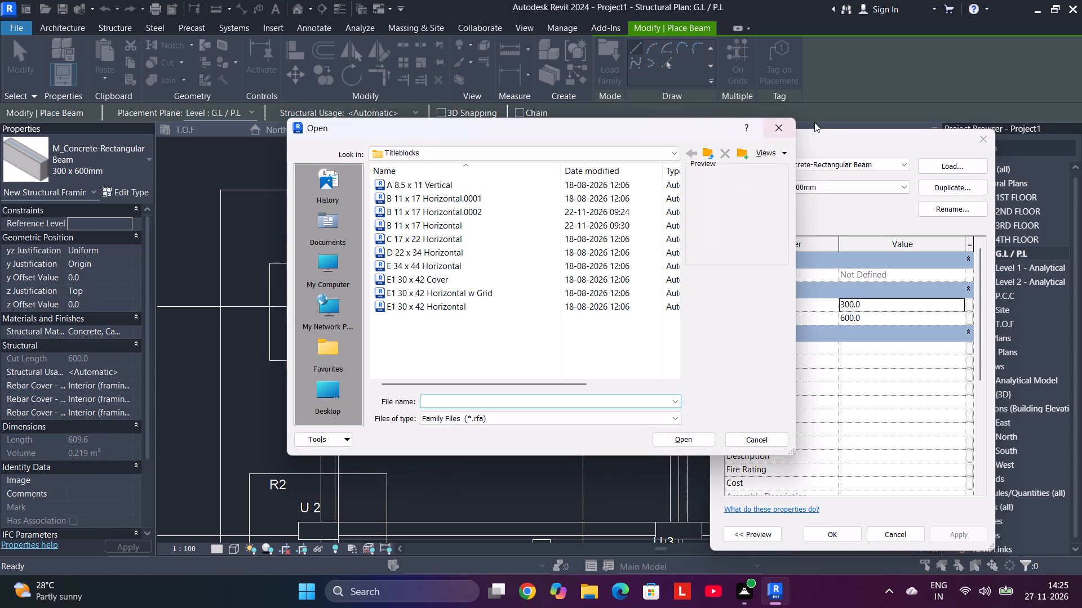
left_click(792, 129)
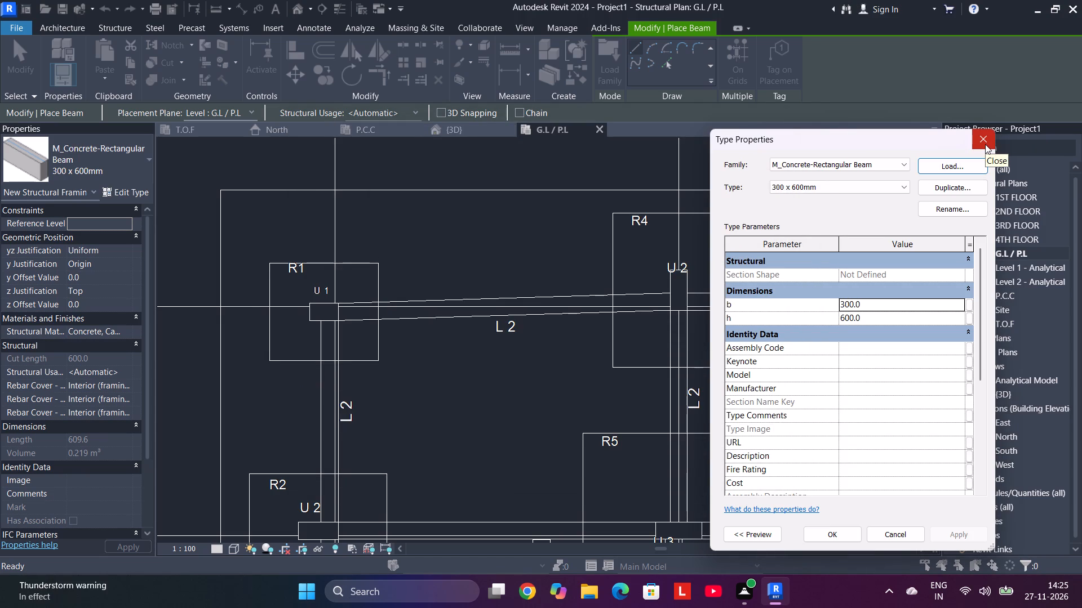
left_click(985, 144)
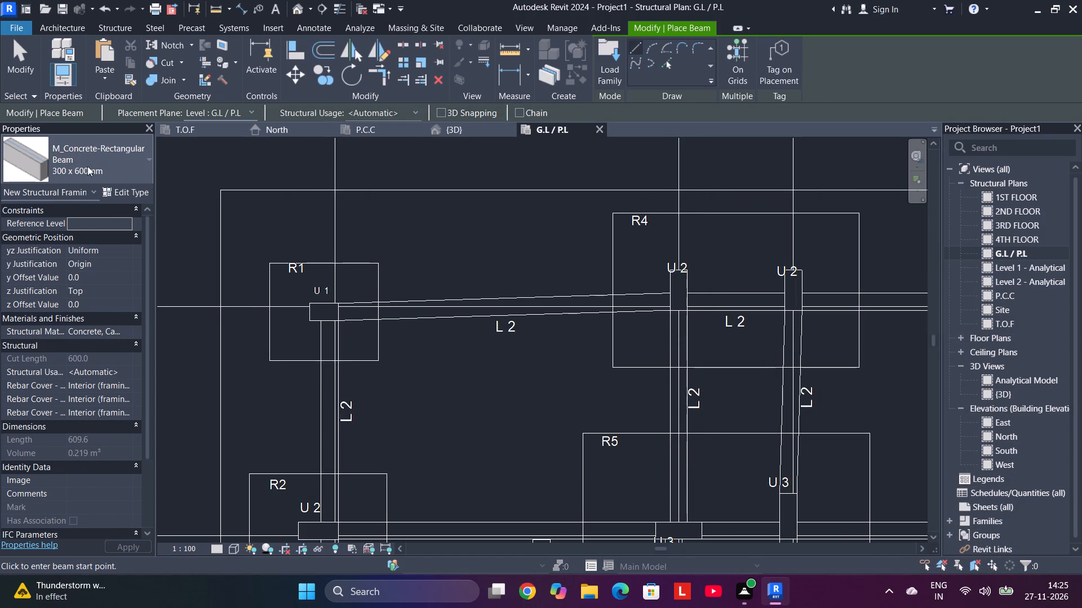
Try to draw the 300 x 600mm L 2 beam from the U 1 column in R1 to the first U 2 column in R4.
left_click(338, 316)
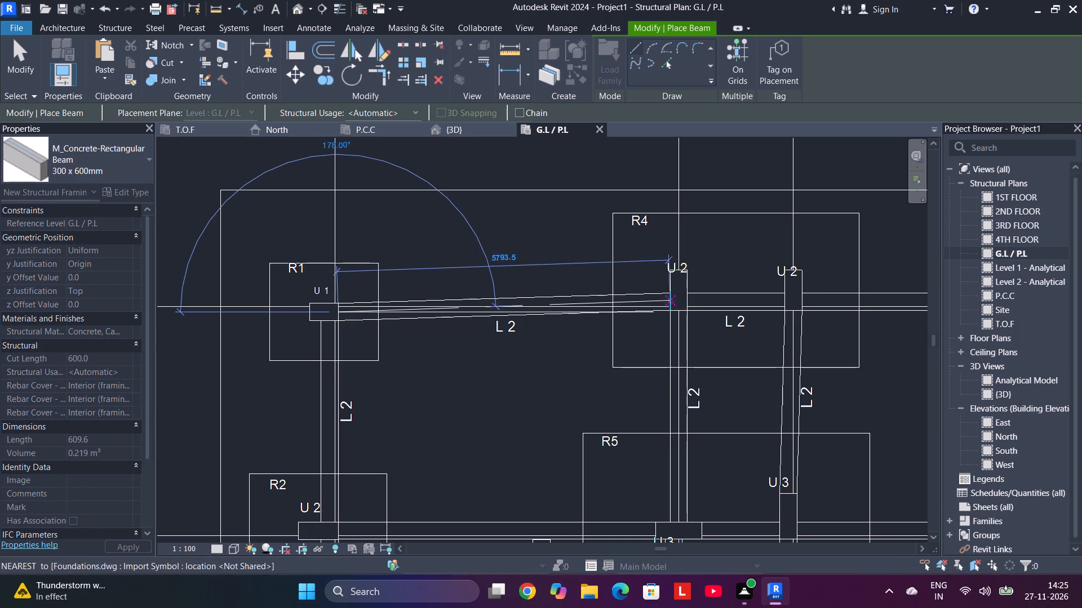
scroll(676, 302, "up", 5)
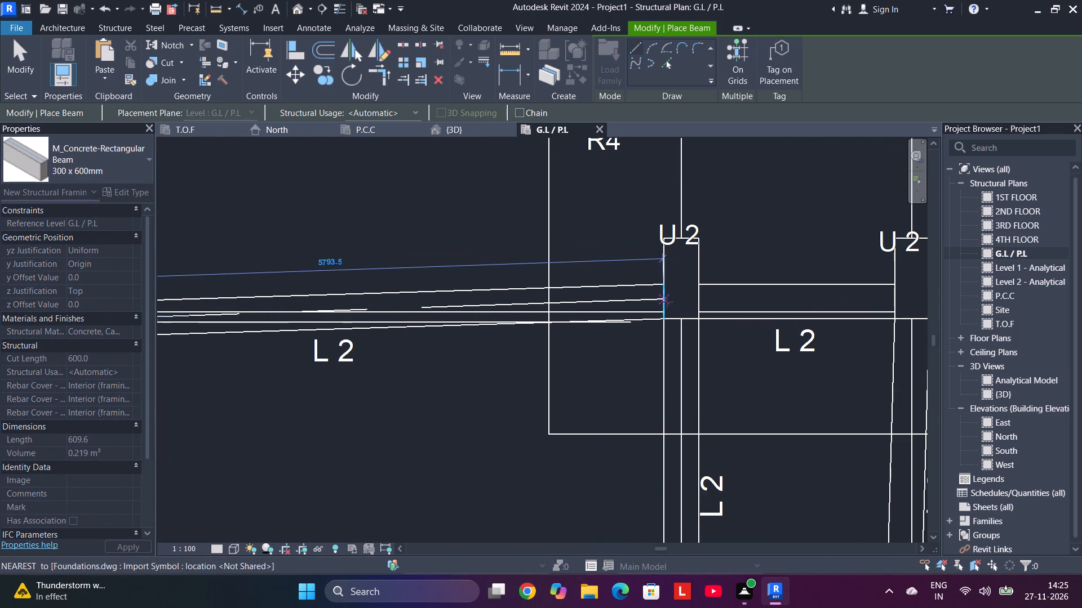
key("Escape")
Examine the overall beam layout and the L 2 beam's junction with the U 1 column in the R1 footing.
scroll(667, 302, "down", 19)
middle_click_drag(667, 302, 508, 288)
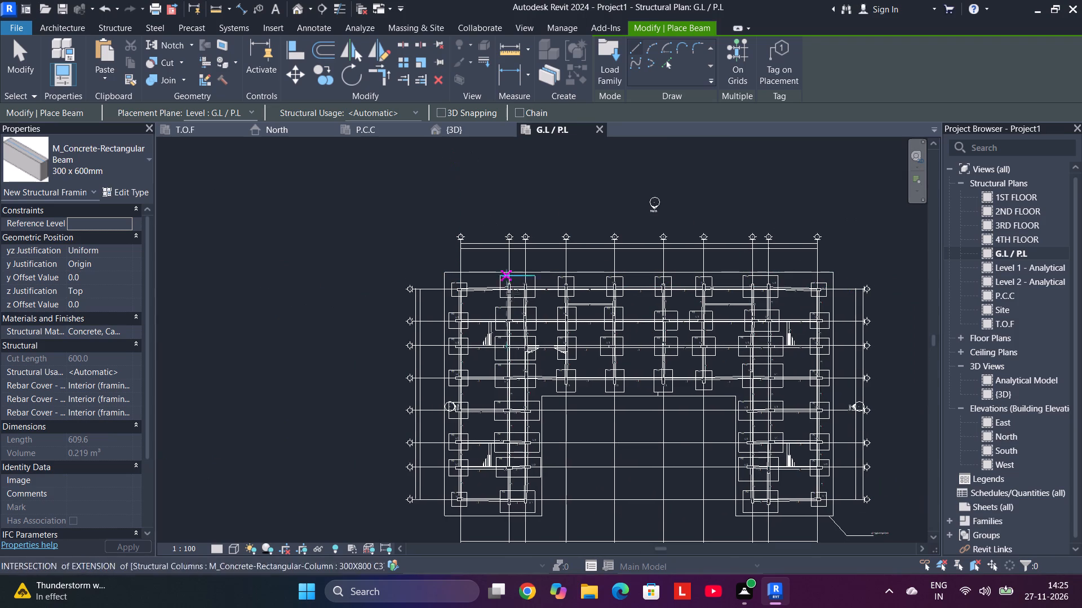
scroll(460, 297, "up", 10)
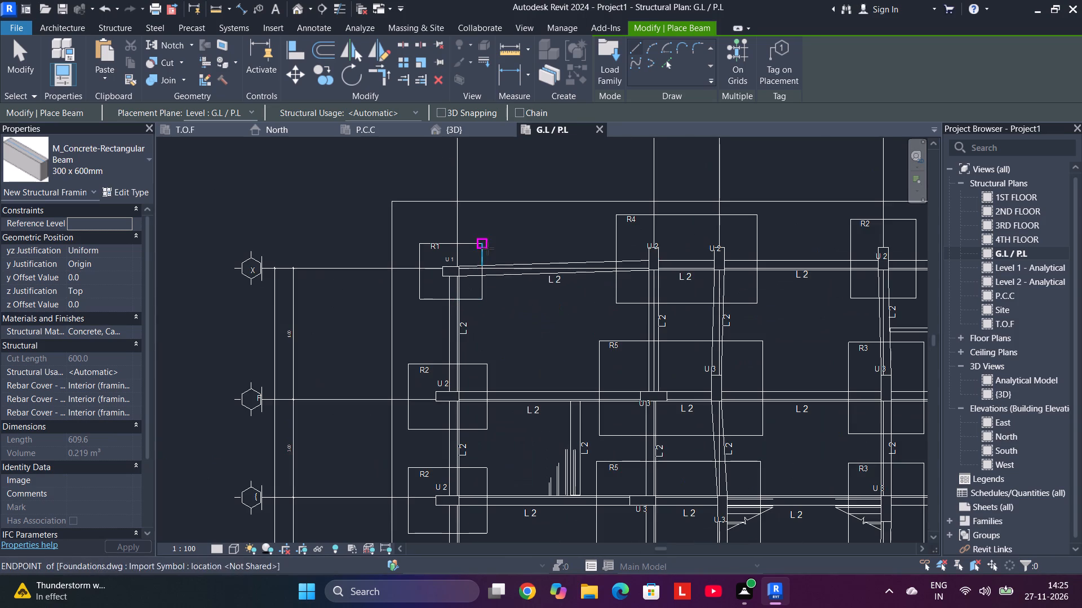
scroll(498, 269, "up", 7)
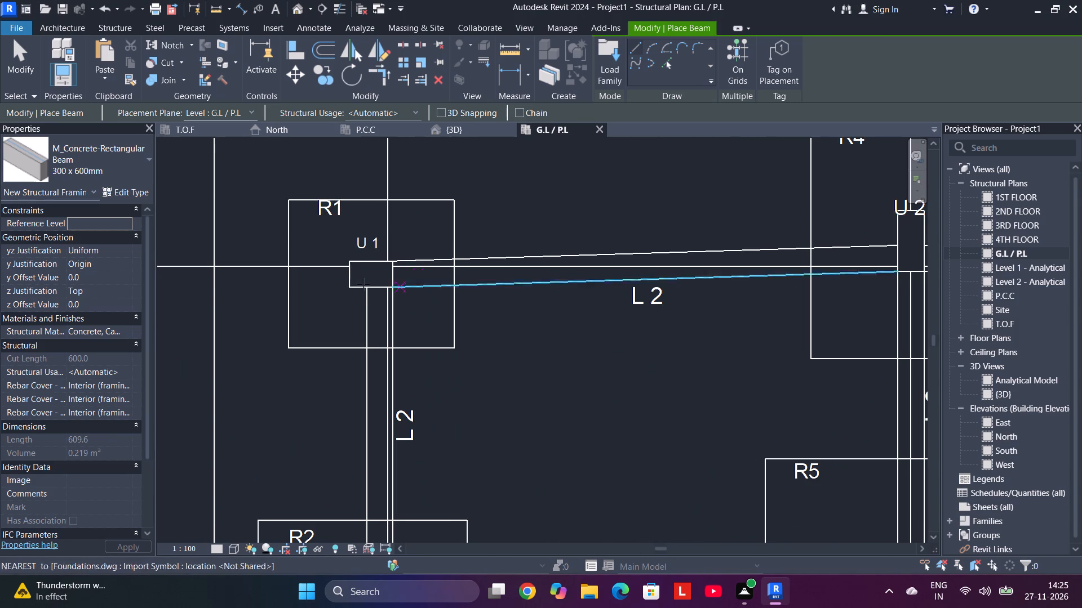
scroll(337, 288, "up", 3)
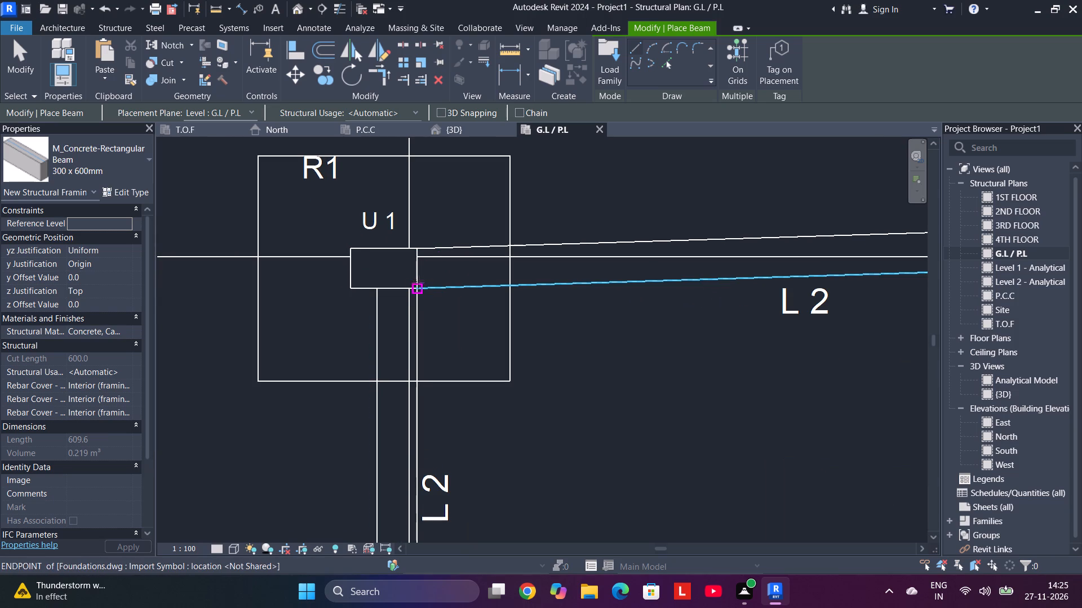
Draw the sloped 300 x 600mm L 2 beam from the U 1 column in R1 to the first U 2 column in R4.
left_click(383, 271)
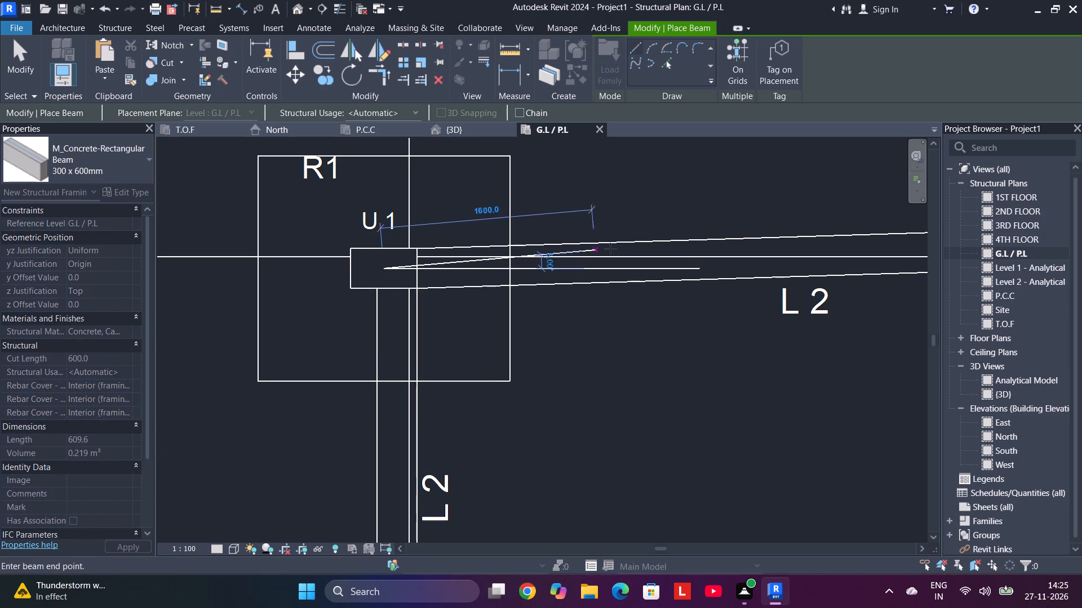
middle_click_drag(737, 258, 365, 311)
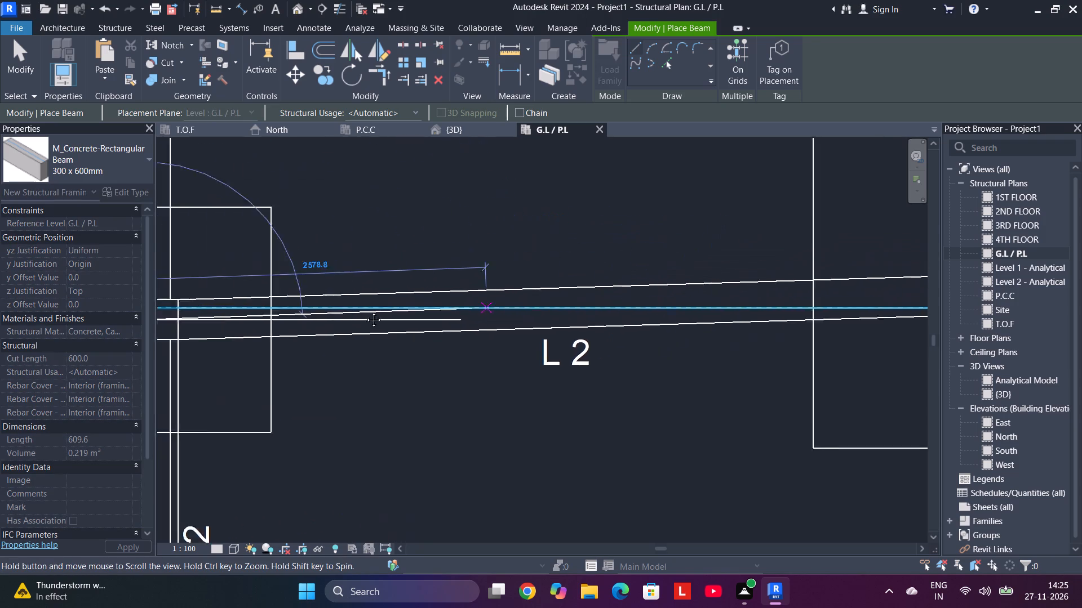
middle_click_drag(365, 311, 267, 307)
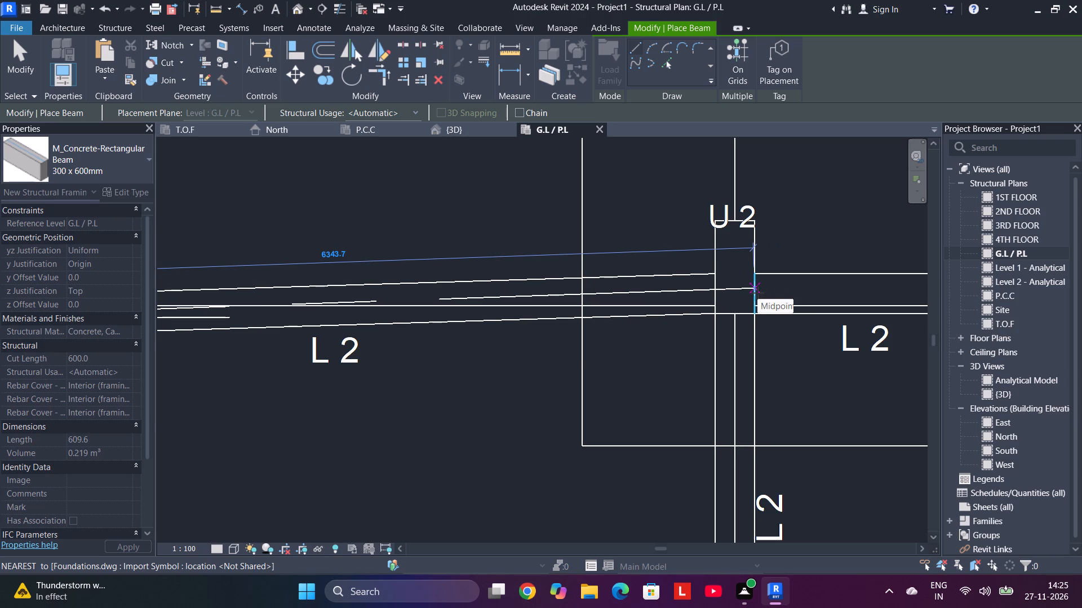
left_click(757, 293)
scroll(758, 291, "down", 8)
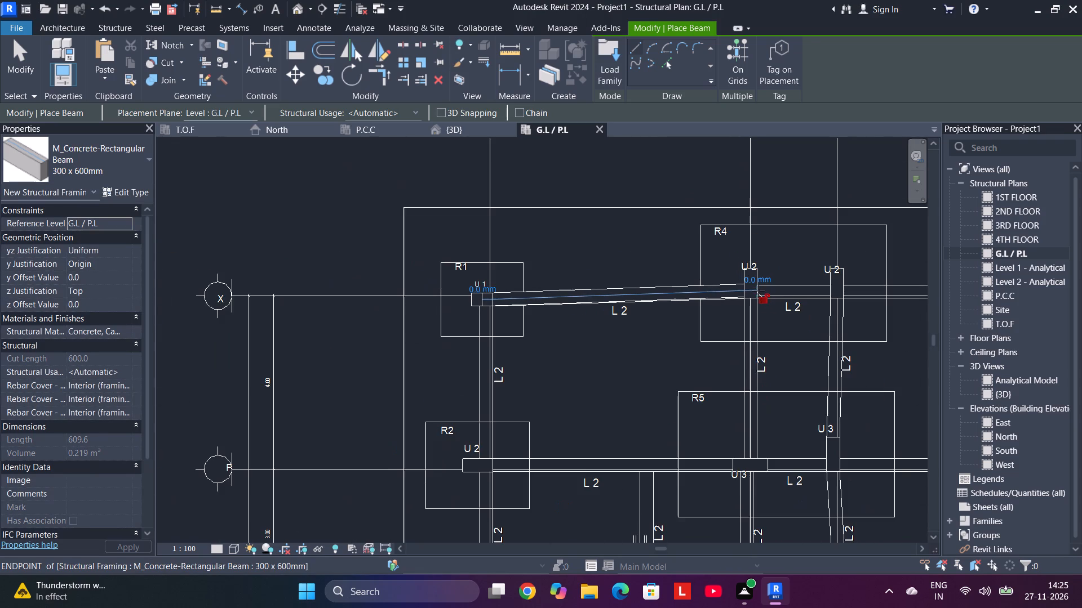
scroll(547, 310, "up", 4)
scroll(477, 301, "up", 5)
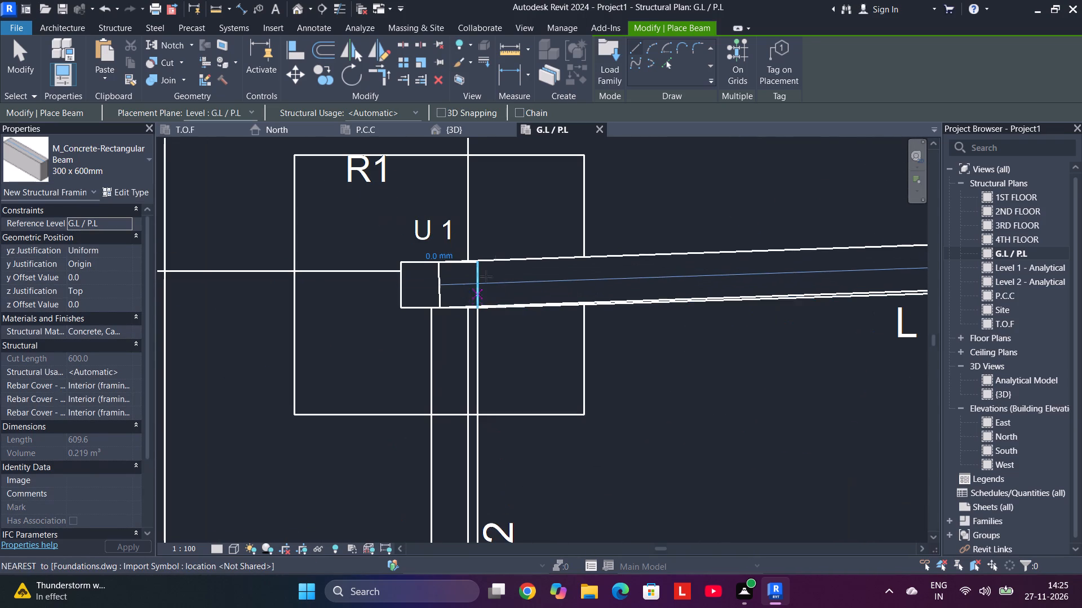
scroll(525, 236, "up", 4)
scroll(525, 236, "down", 5)
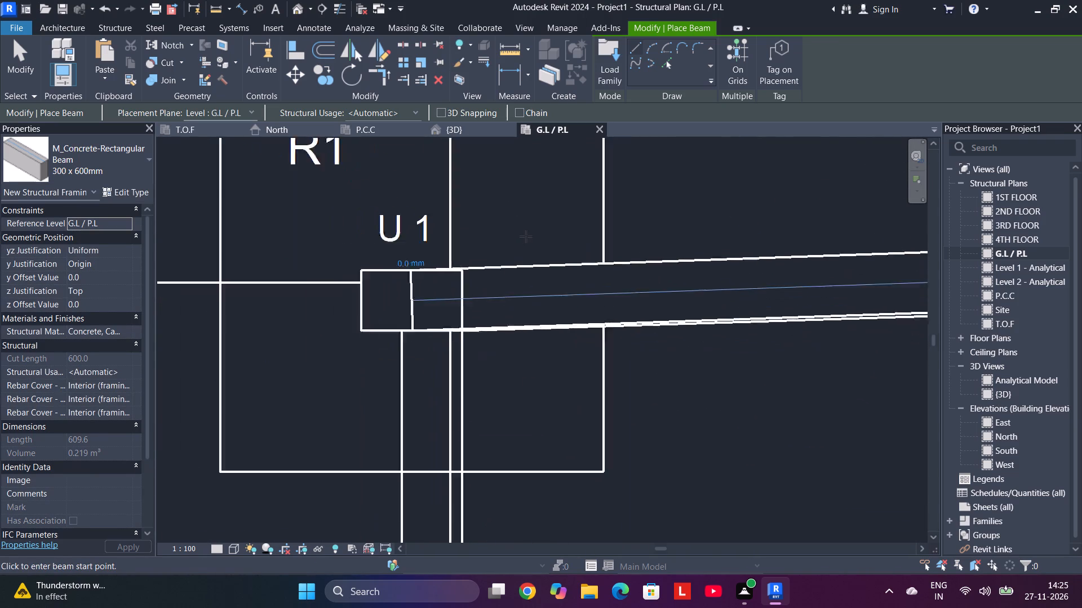
Draw one straight 300 x 600mm L 2 beam along the row, from R4's first U 2 column to the last U 2 column in the far R4 footing.
scroll(526, 236, "down", 5)
middle_click_drag(778, 335, 505, 340)
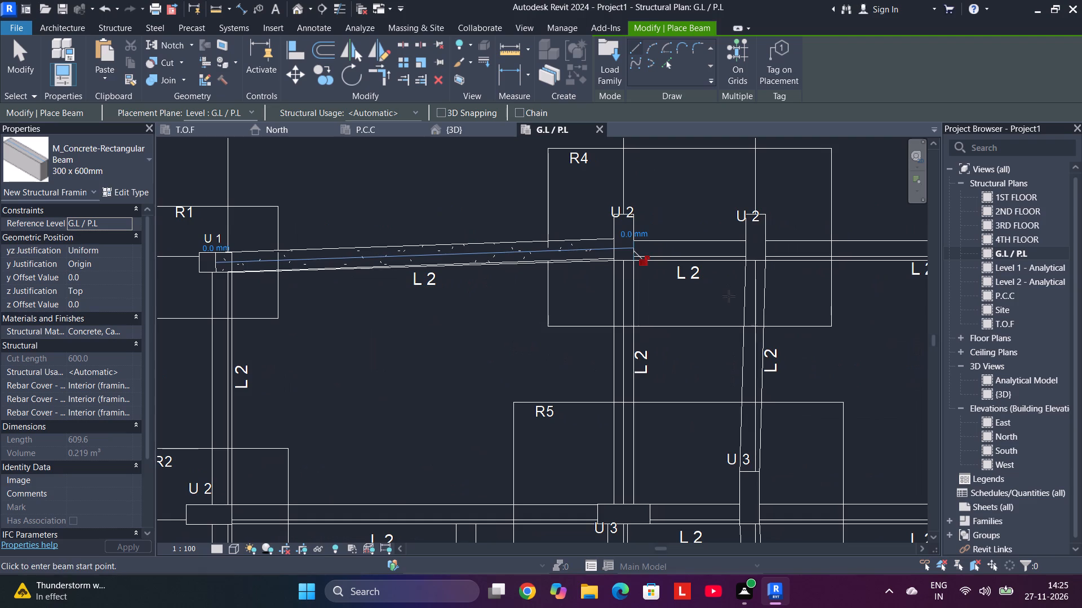
middle_click_drag(729, 297, 626, 315)
scroll(507, 261, "up", 5)
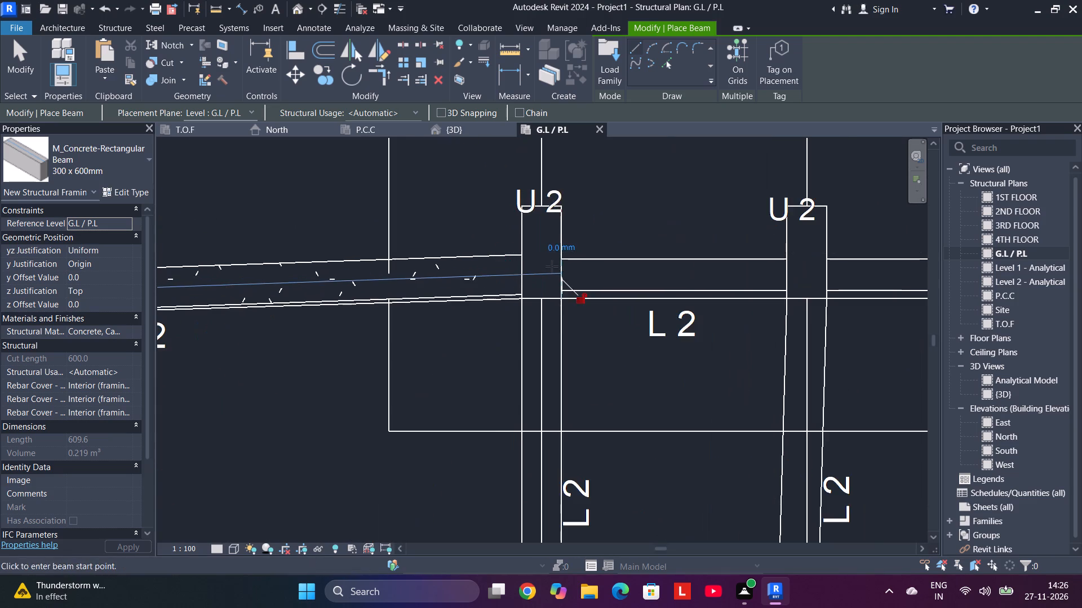
scroll(552, 267, "up", 4)
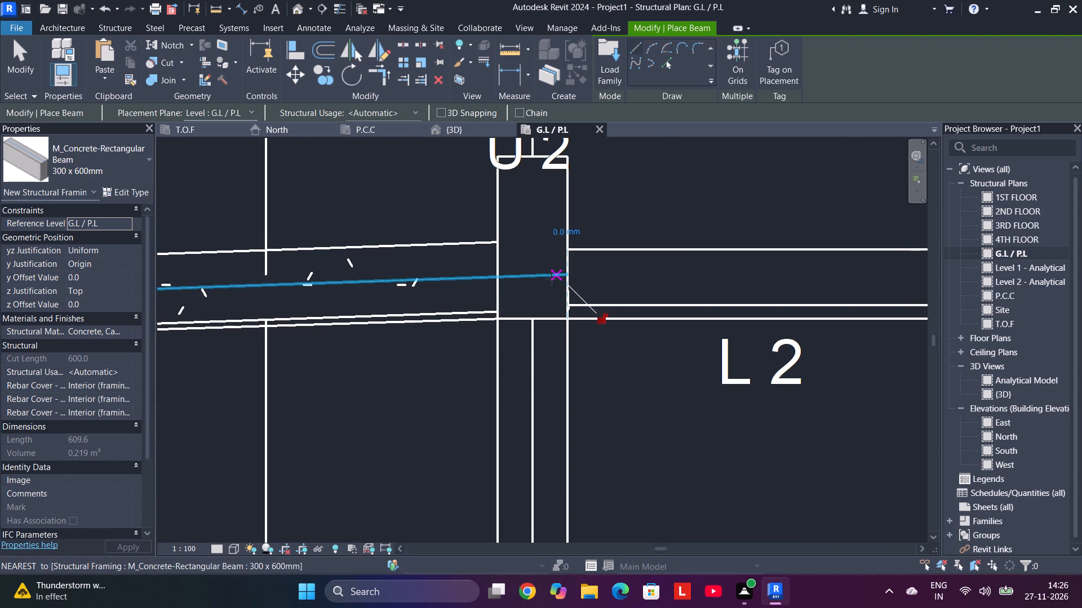
left_click(531, 278)
middle_click_drag(786, 277, 292, 288)
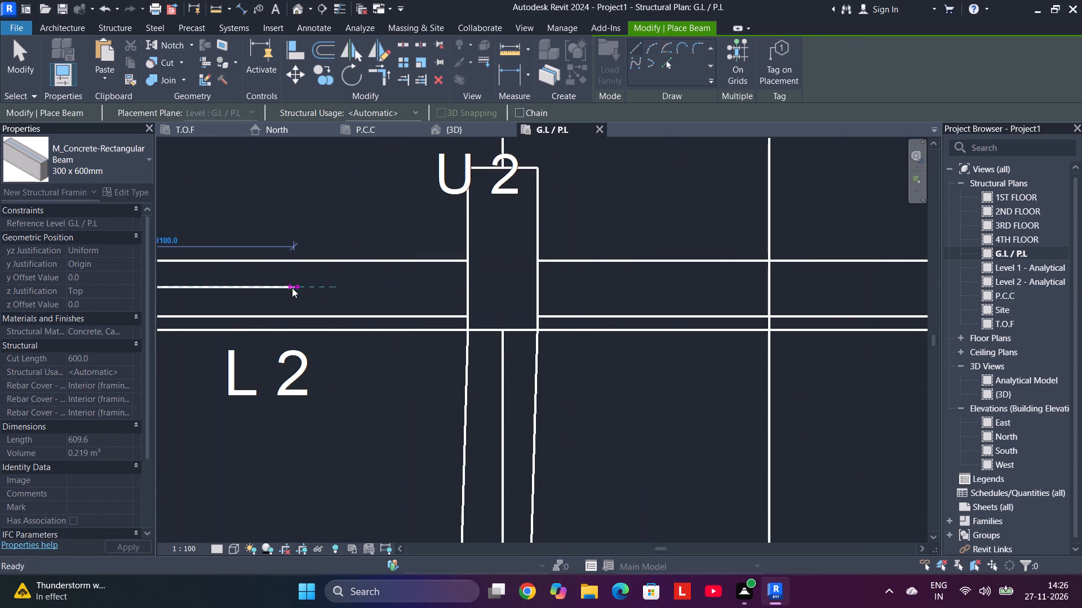
scroll(542, 280, "down", 9)
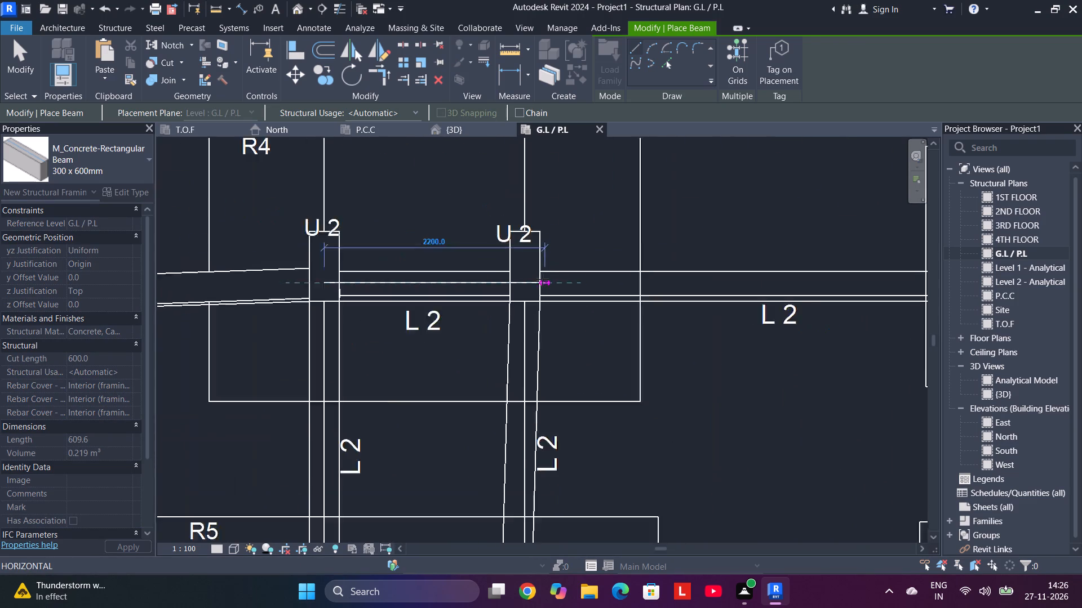
scroll(542, 279, "down", 4)
middle_click_drag(751, 287, 331, 310)
middle_click_drag(677, 311, 326, 303)
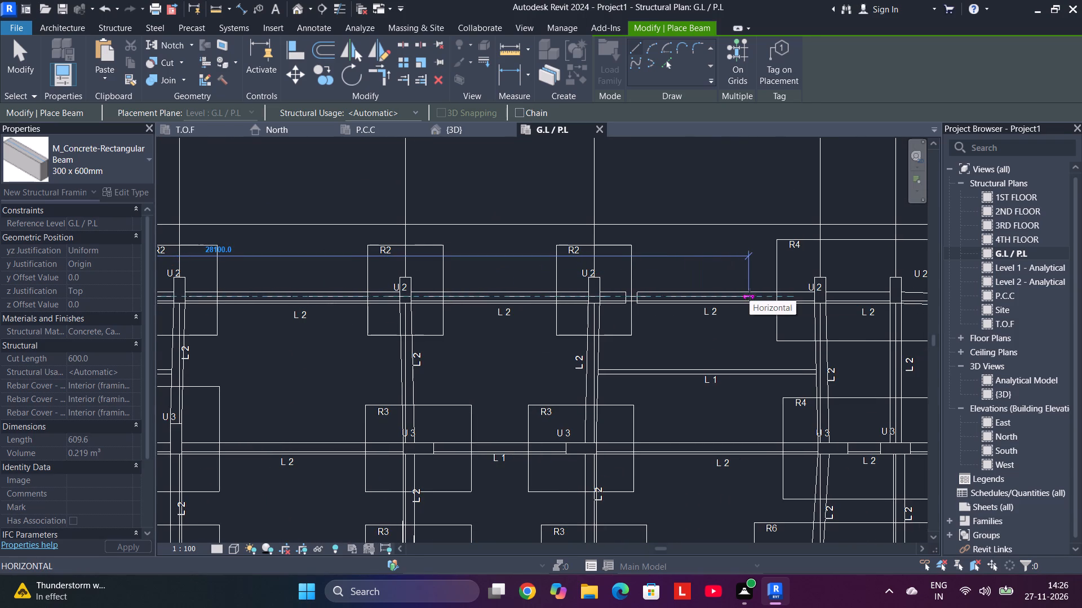
middle_click_drag(750, 294, 424, 284)
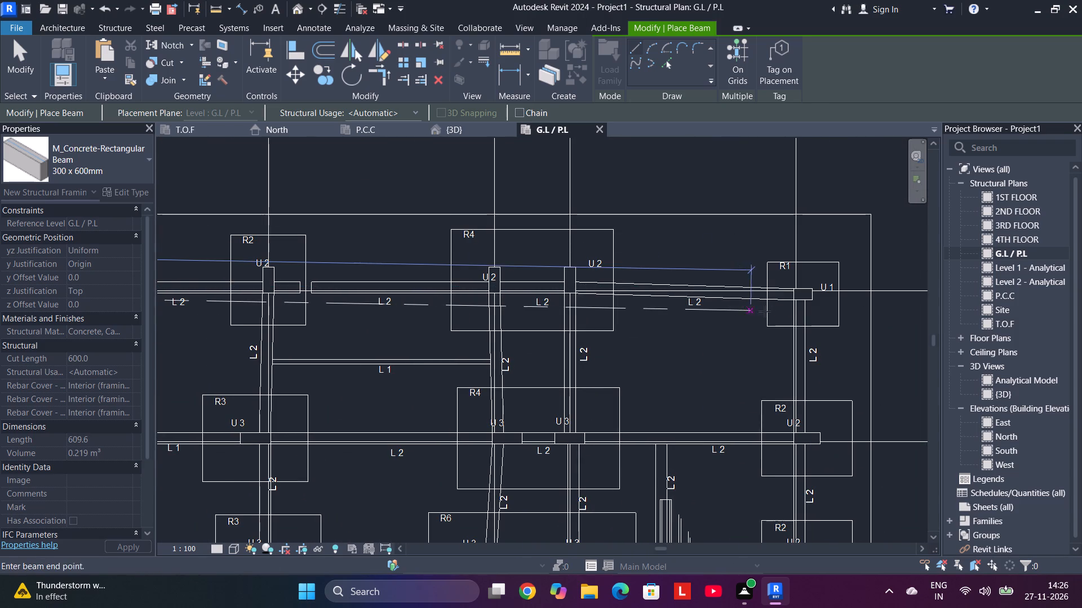
scroll(575, 297, "up", 3)
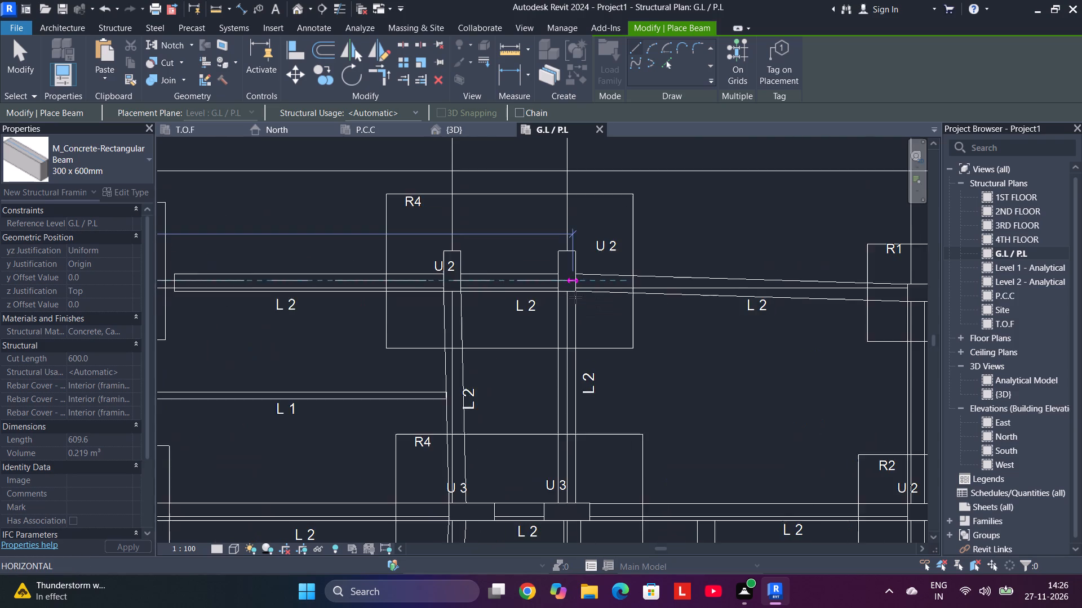
scroll(575, 297, "up", 9)
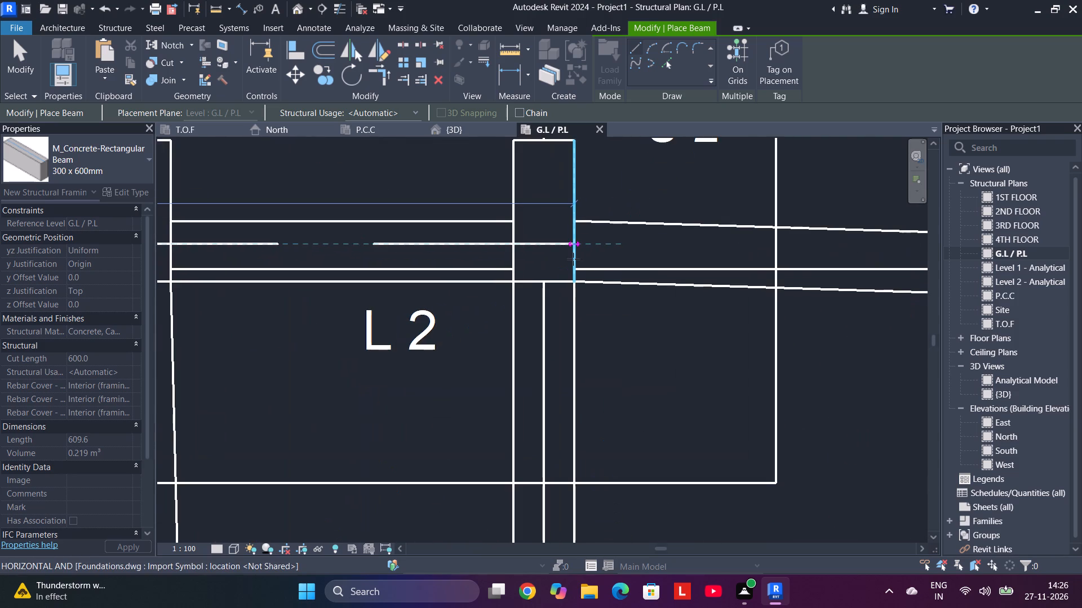
scroll(573, 258, "up", 1)
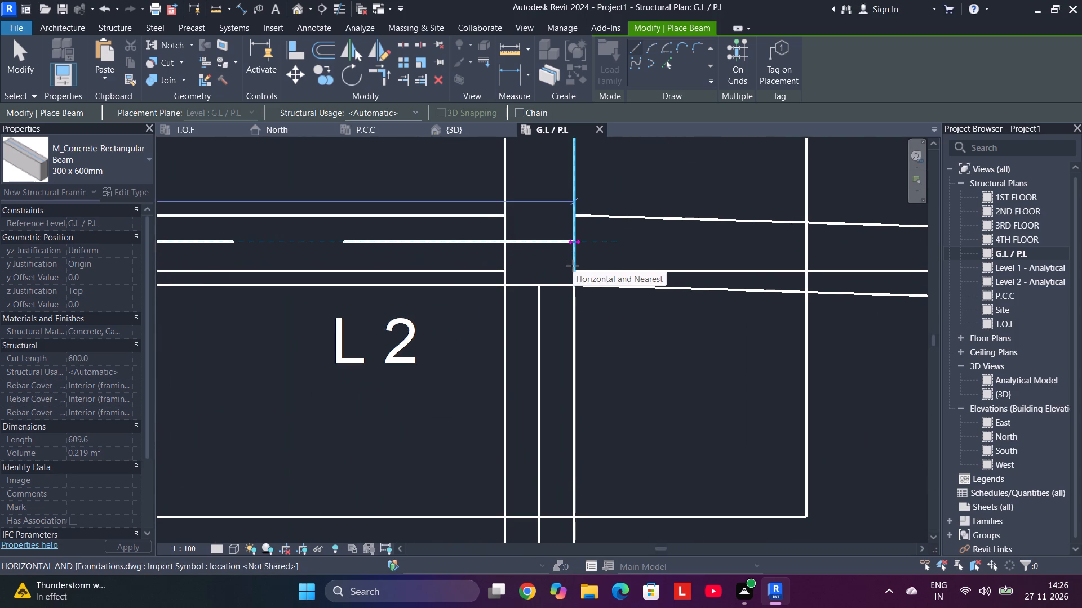
left_click(573, 266)
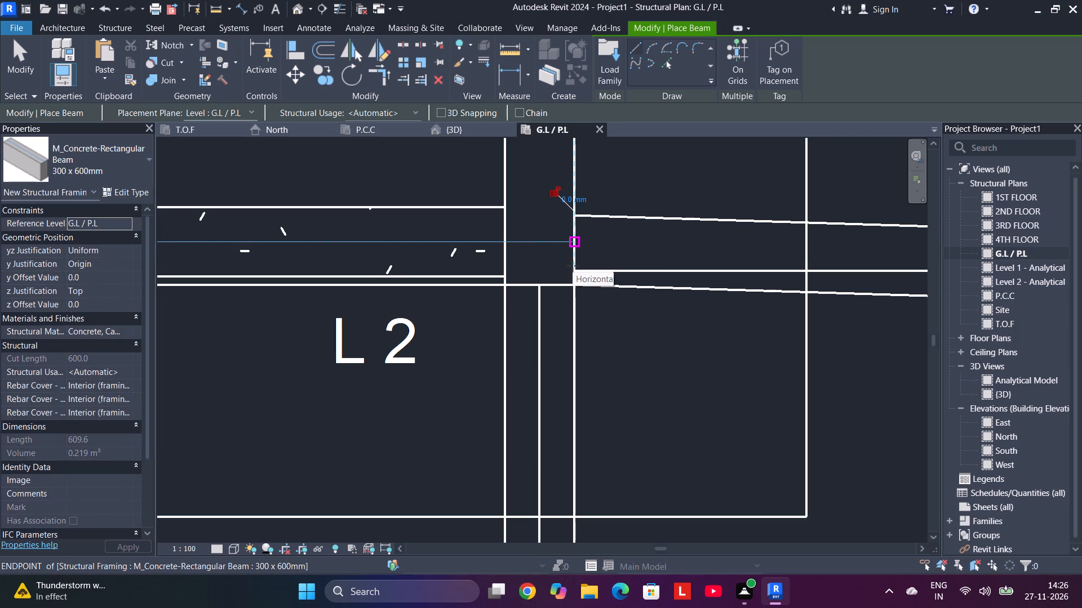
key("Escape")
Align the lower edge of the long straight beam with the lower L 2 outline in the imported drawing.
left_click(296, 58)
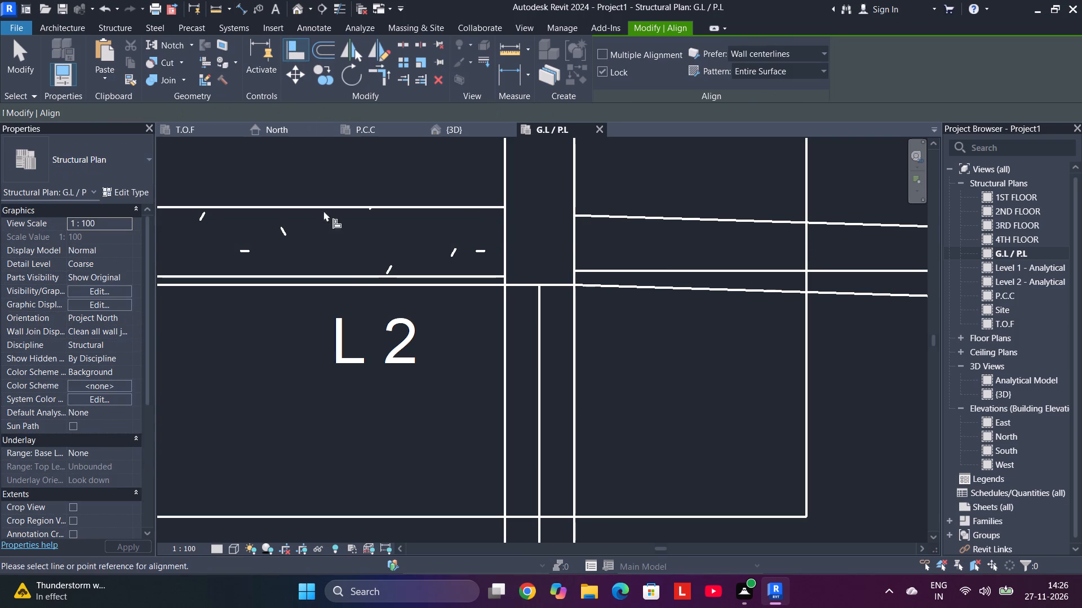
left_click(336, 287)
left_click(340, 277)
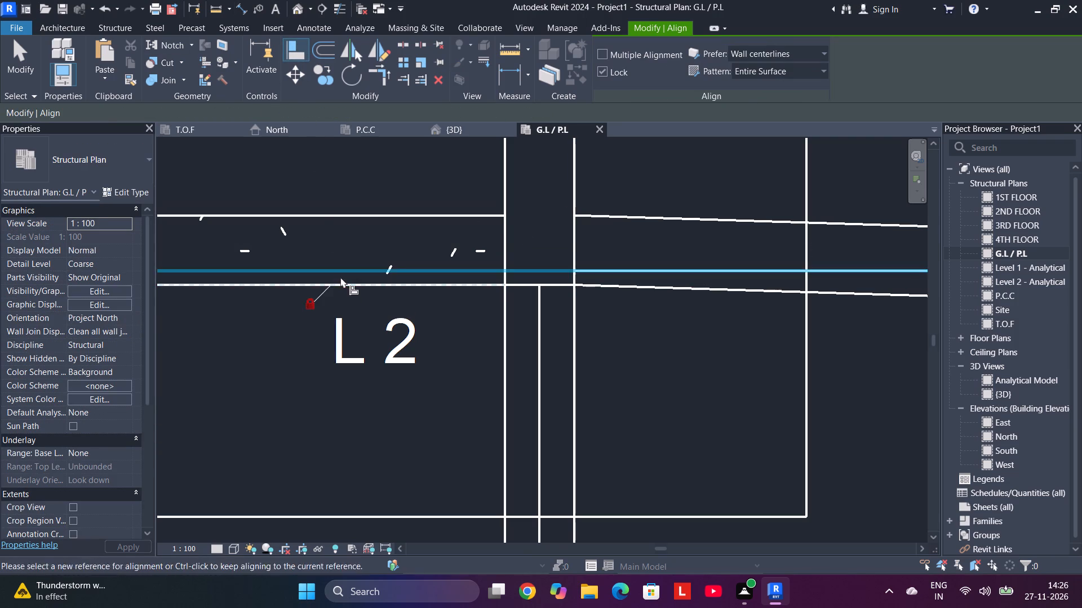
Draw the sloped 300 x 600mm L 2 beam from the last U 2 column in the far R4 footing to the U 1 column in R1.
scroll(374, 281, "down", 4)
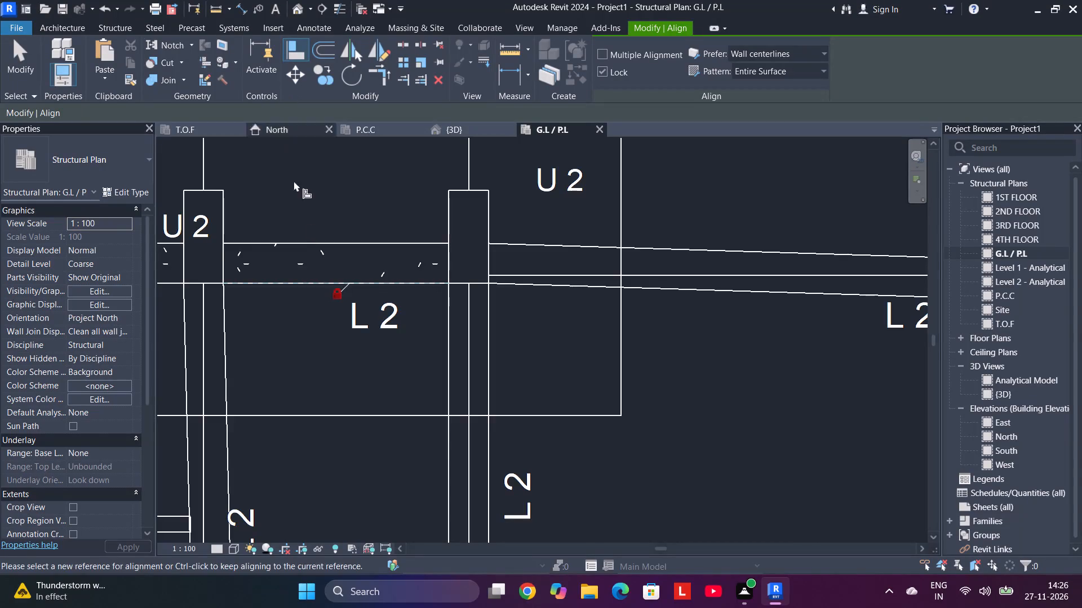
scroll(352, 285, "down", 5)
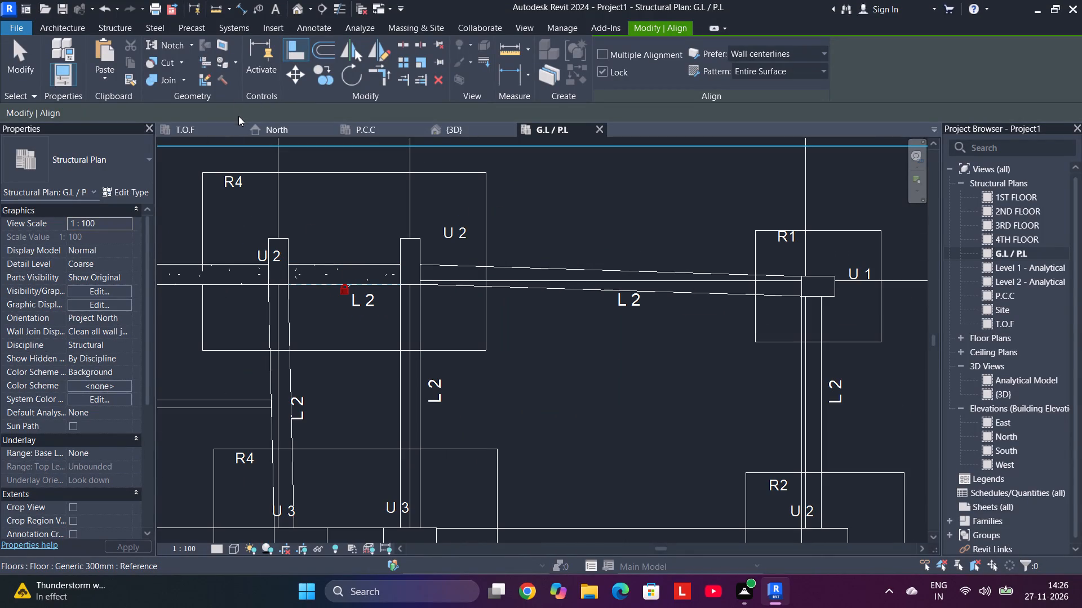
left_click(110, 29)
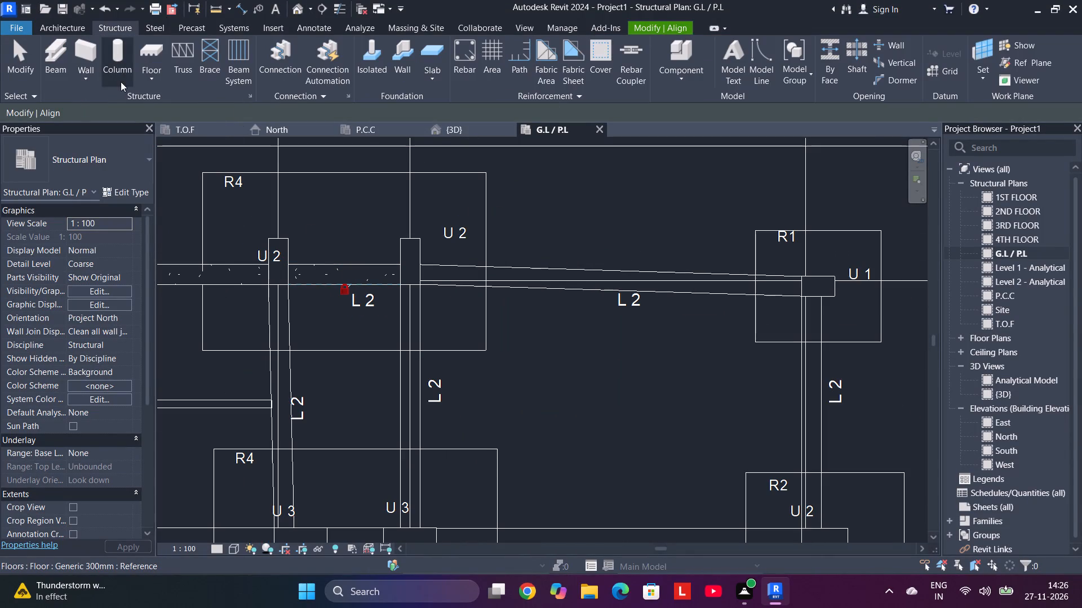
left_click(66, 73)
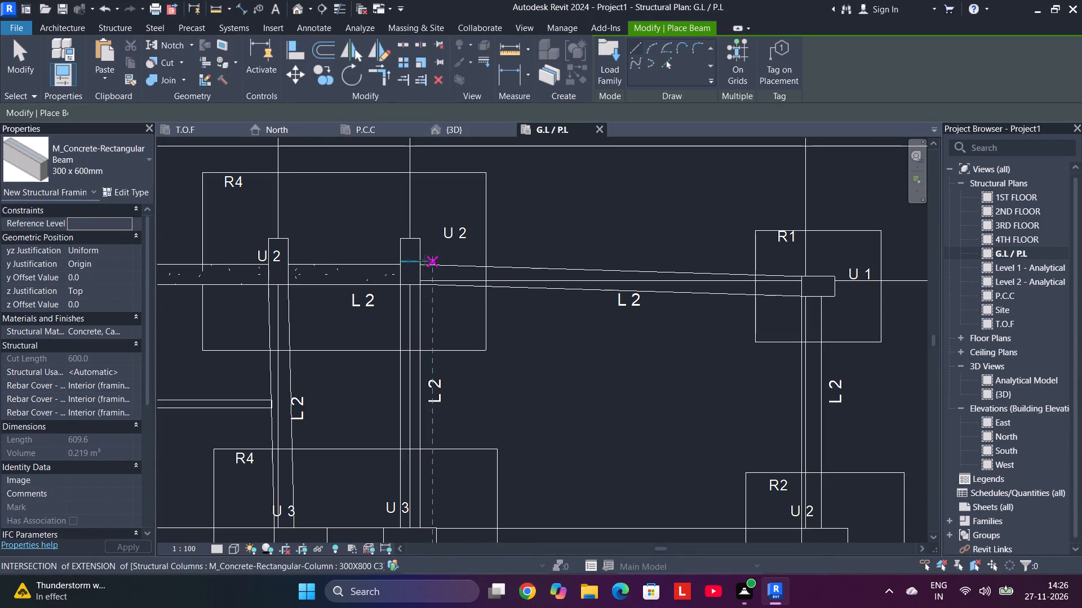
scroll(425, 267, "up", 5)
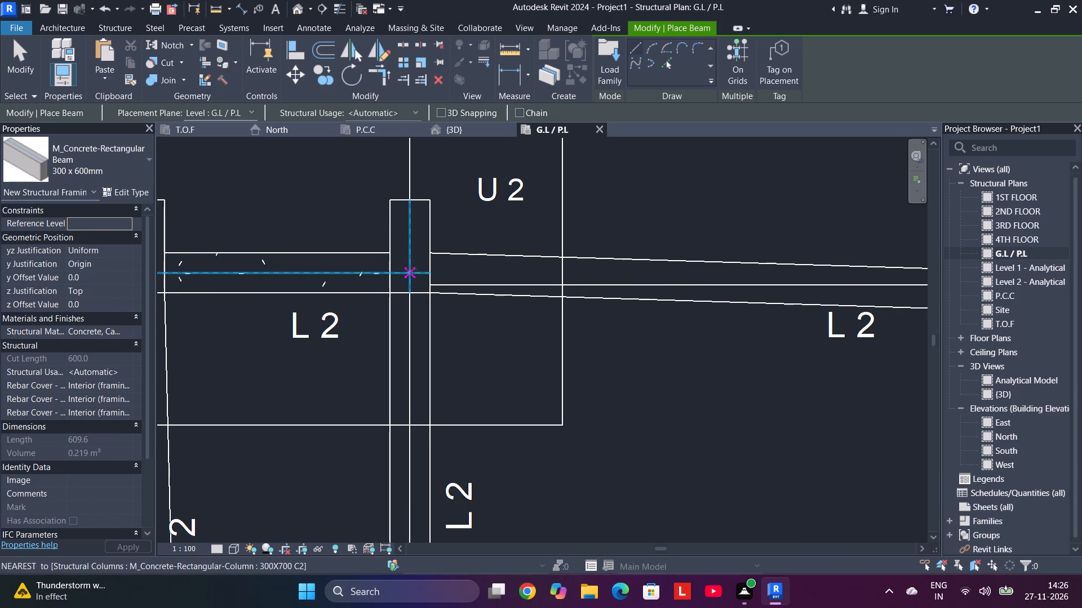
left_click(411, 271)
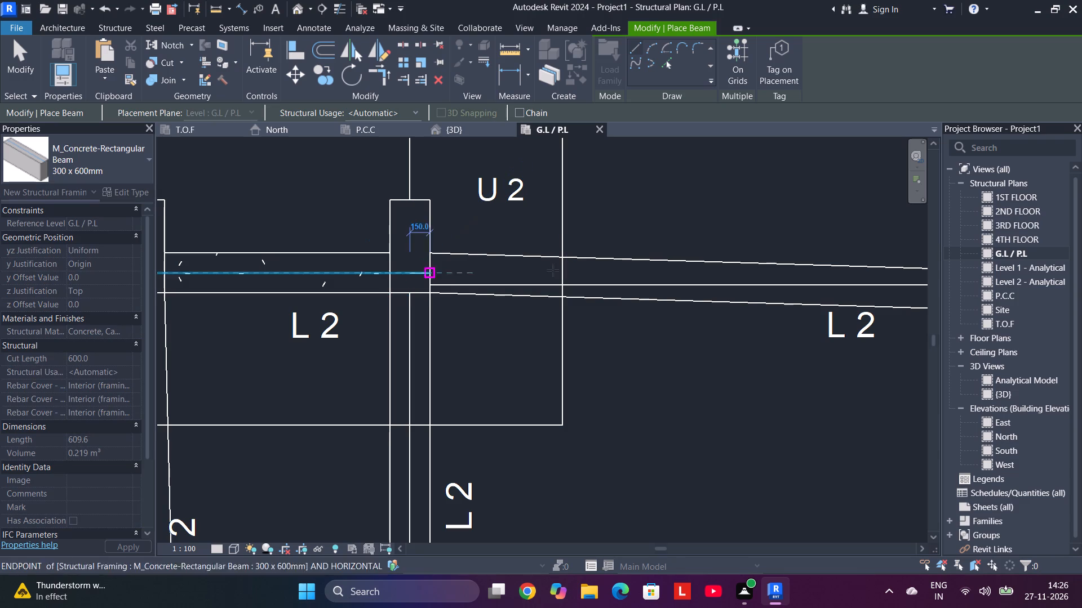
middle_click_drag(806, 303, 327, 292)
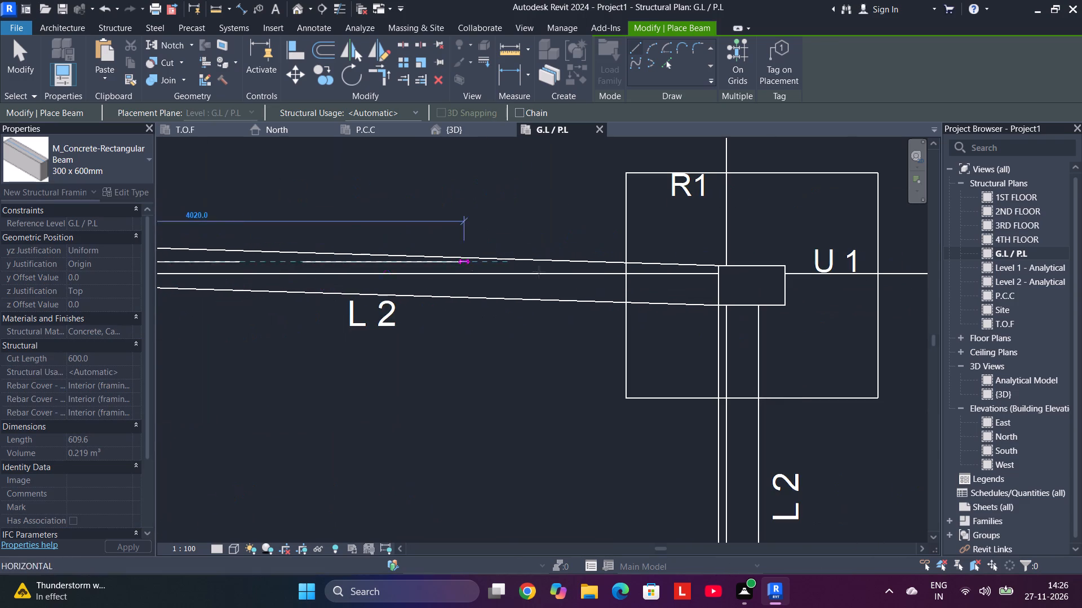
scroll(691, 315, "down", 1)
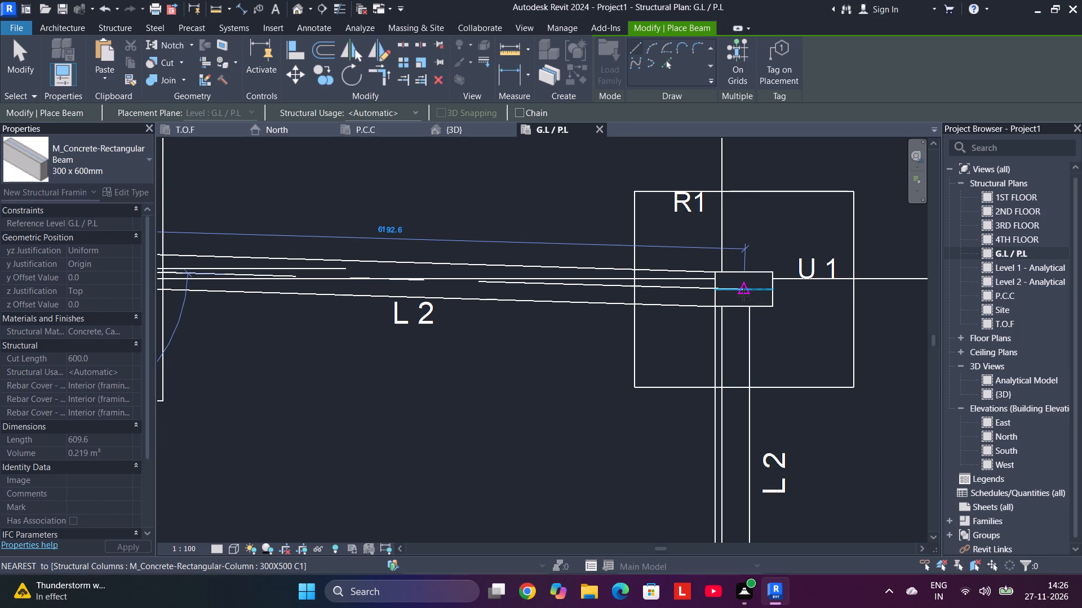
left_click(743, 295)
scroll(558, 337, "down", 4)
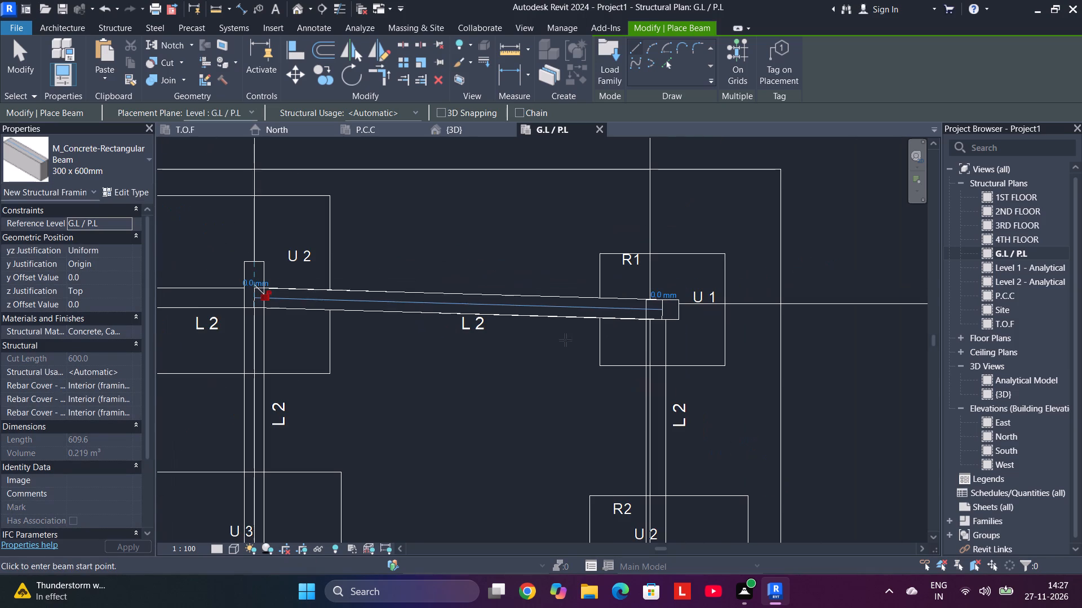
Examine the perpendicular L 2 beam outline at the far R1 footing's U 1 column and its run towards the U 2 column in R2.
middle_click_drag(631, 345, 574, 290)
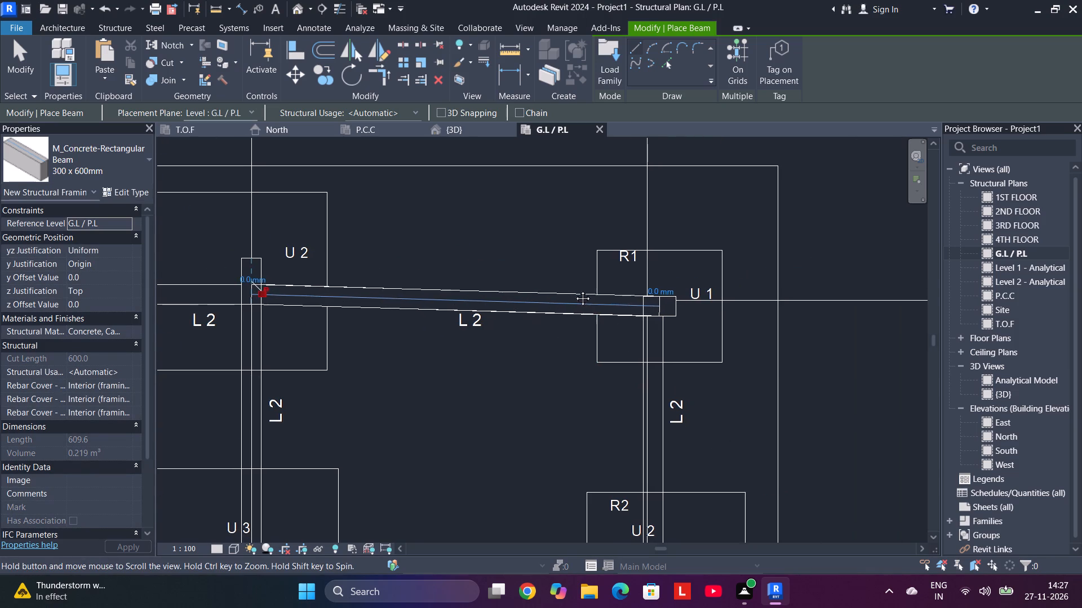
middle_click_drag(574, 290, 539, 253)
scroll(578, 220, "up", 4)
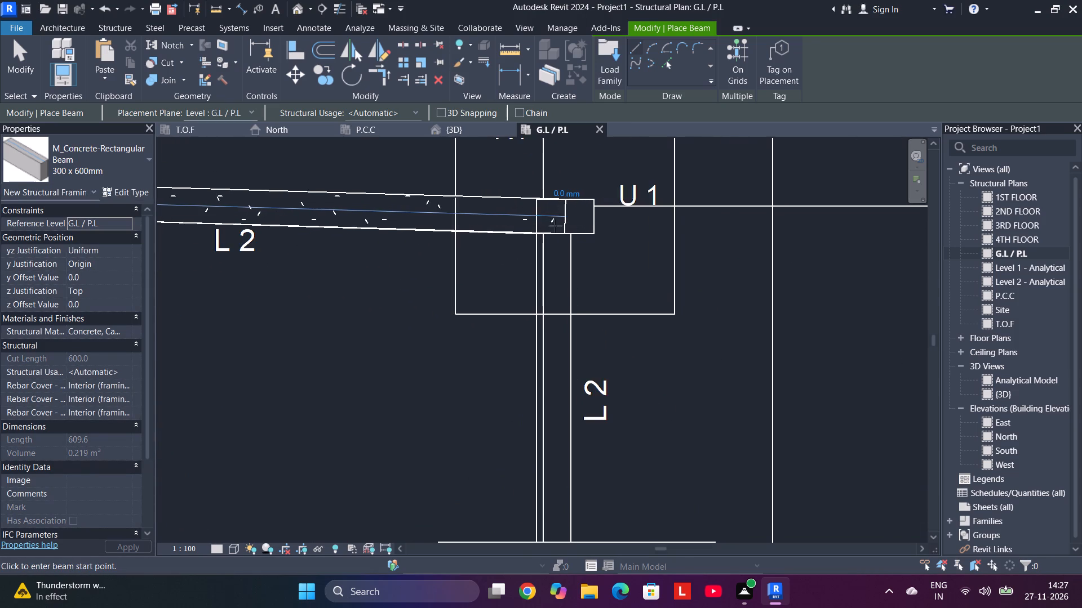
scroll(555, 226, "up", 7)
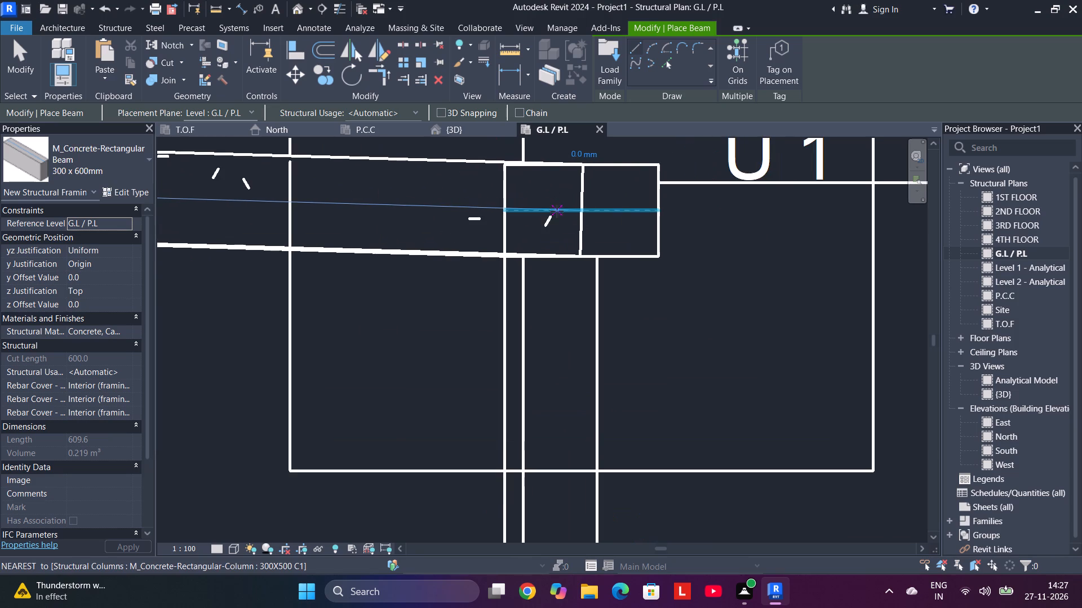
scroll(557, 212, "down", 1)
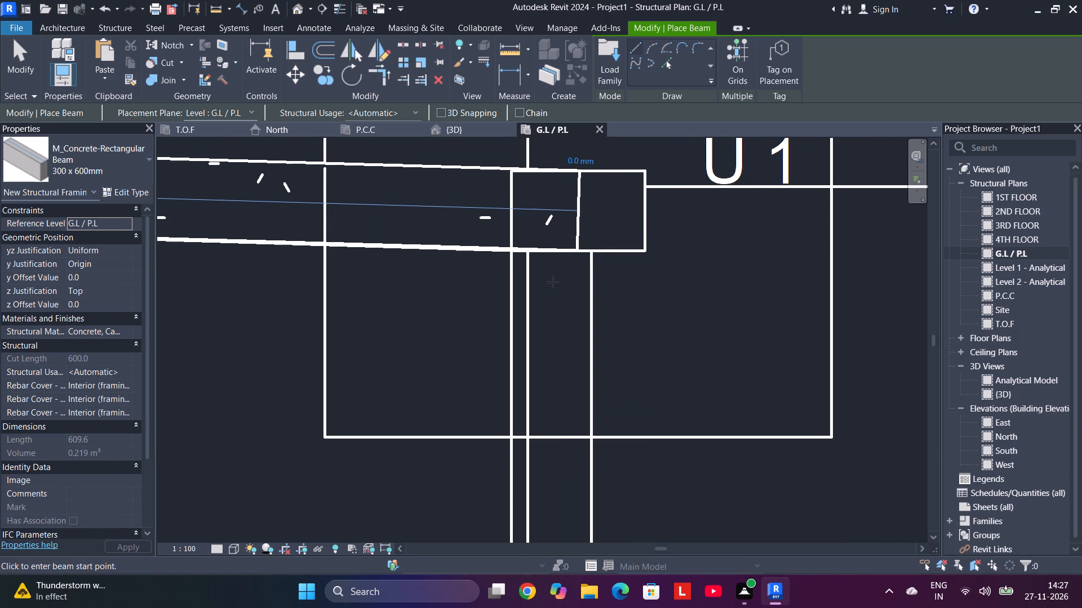
scroll(553, 282, "down", 1)
middle_click_drag(553, 282, 562, 102)
scroll(564, 127, "down", 3)
scroll(578, 291, "down", 5)
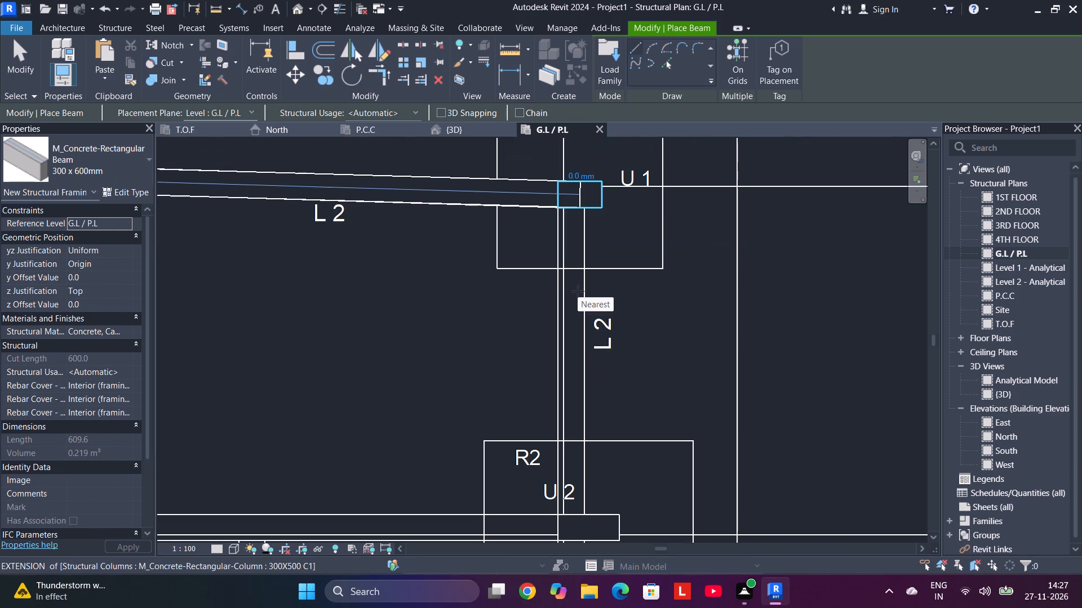
scroll(578, 291, "down", 3)
scroll(578, 291, "up", 4)
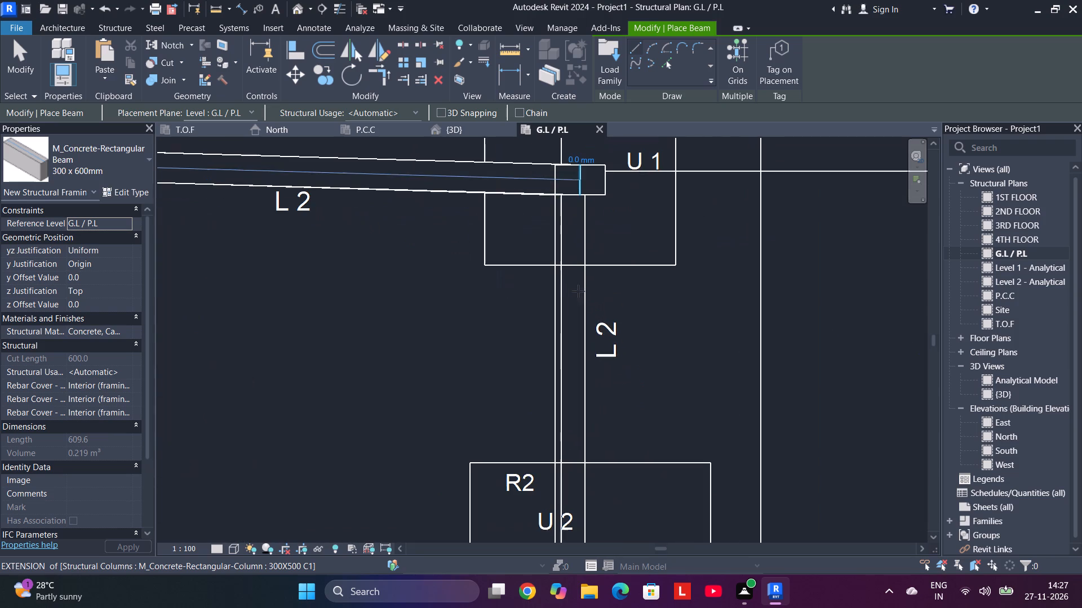
middle_click_drag(582, 252, 582, 315)
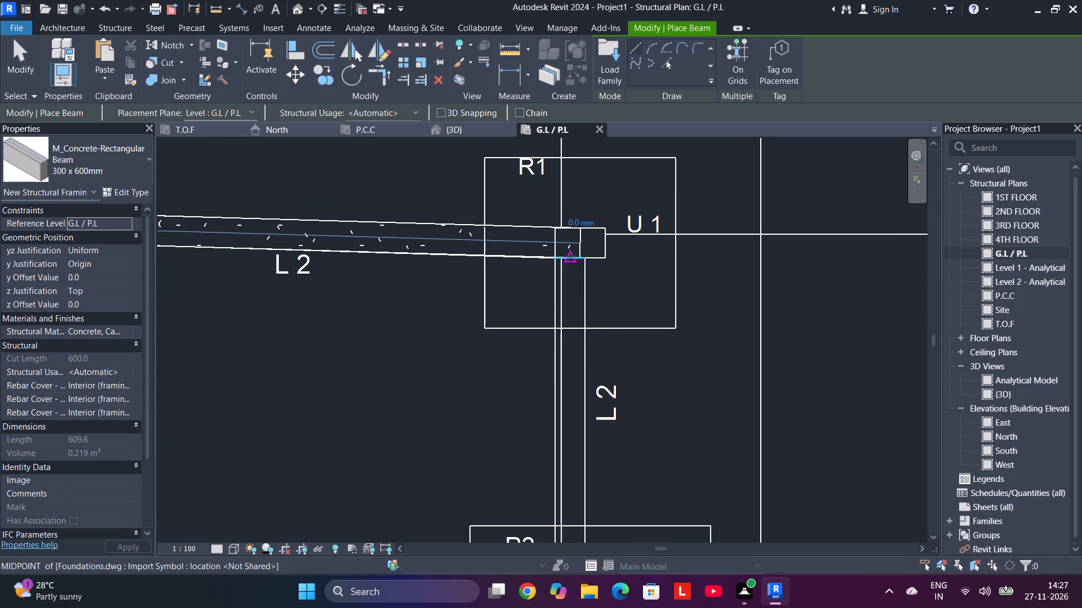
Draw one straight 300 x 600mm L 2 beam from R1's U 1 column through the R2 footings to the U 1 column in the opposite R1.
left_click(570, 255)
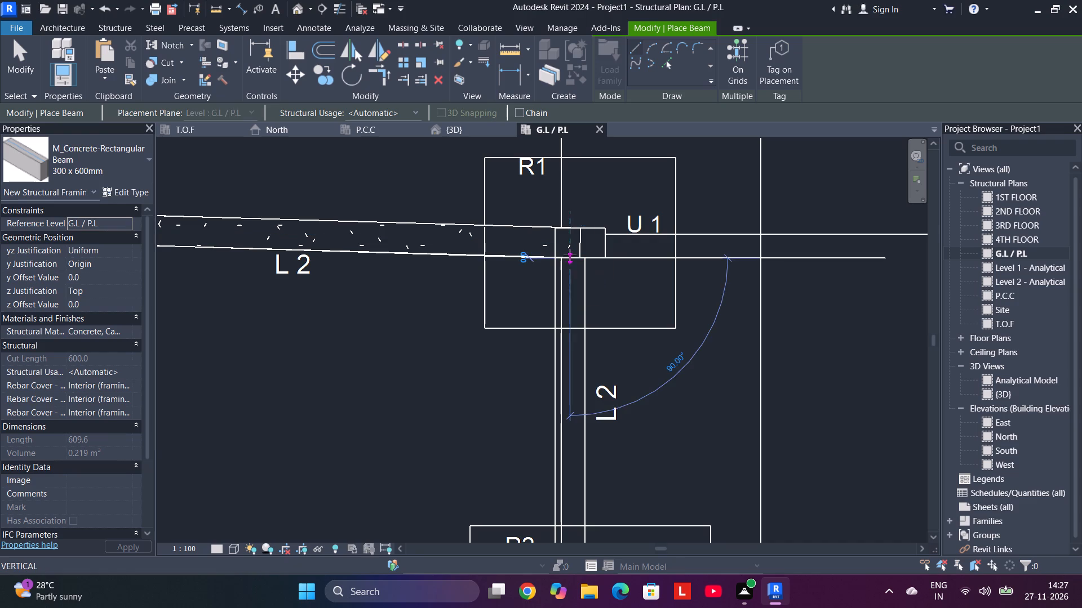
scroll(566, 387, "down", 3)
middle_click_drag(565, 387, 538, 107)
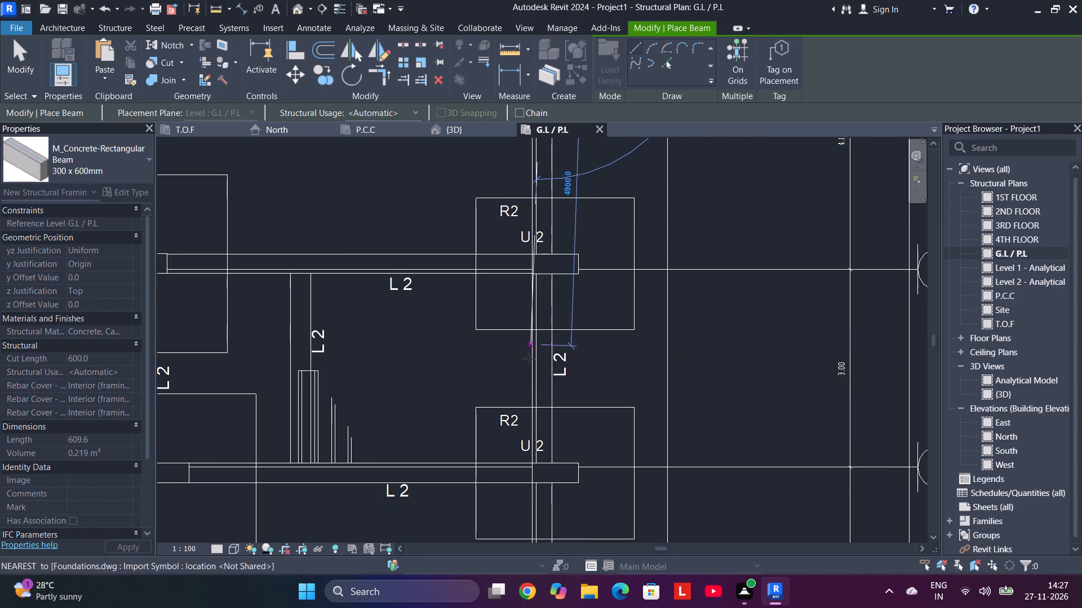
middle_click_drag(522, 462, 521, 437)
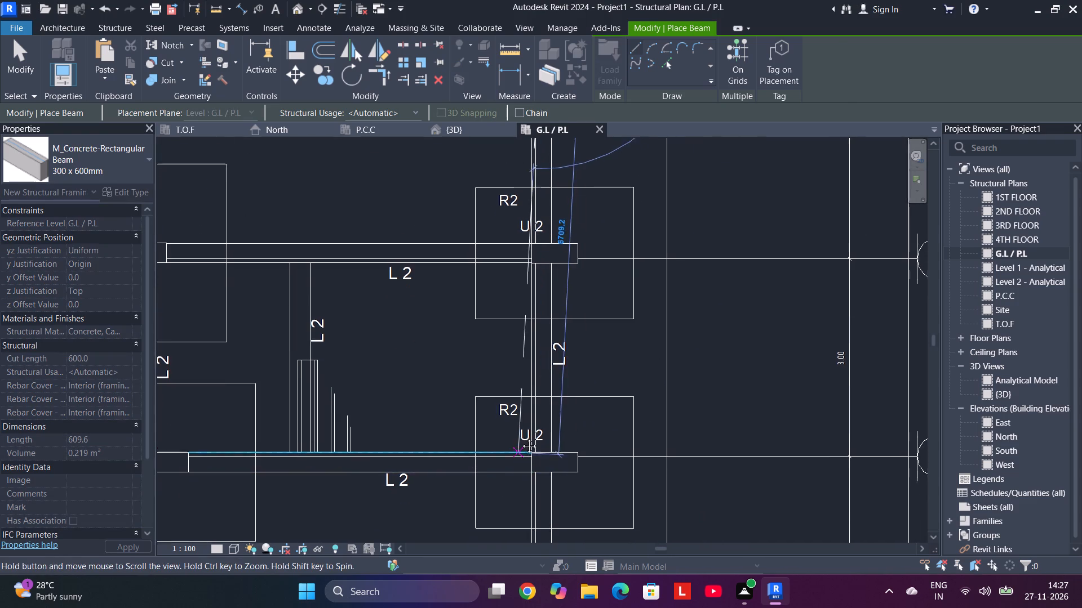
middle_click_drag(521, 437, 532, 269)
middle_click_drag(554, 444, 580, 216)
middle_click_drag(583, 445, 594, 182)
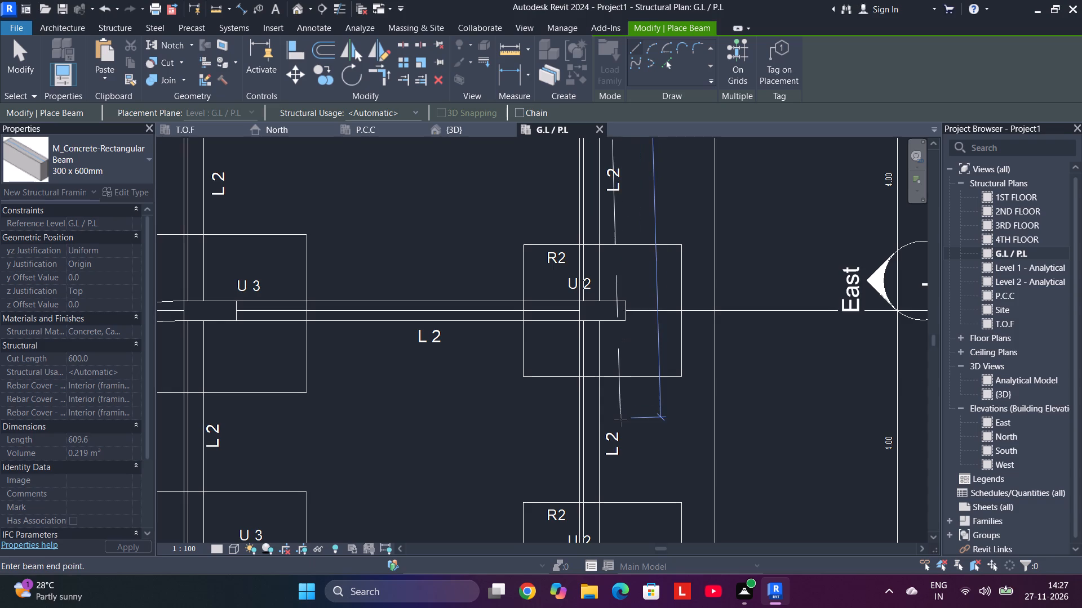
middle_click_drag(619, 414, 618, 257)
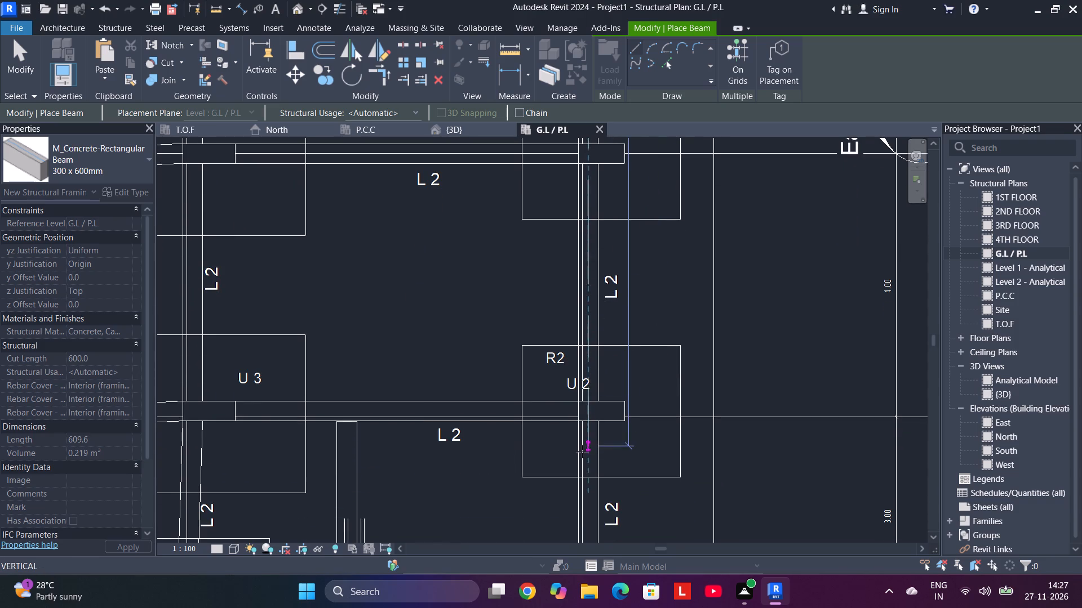
middle_click_drag(582, 451, 582, 235)
middle_click_drag(597, 408, 593, 397)
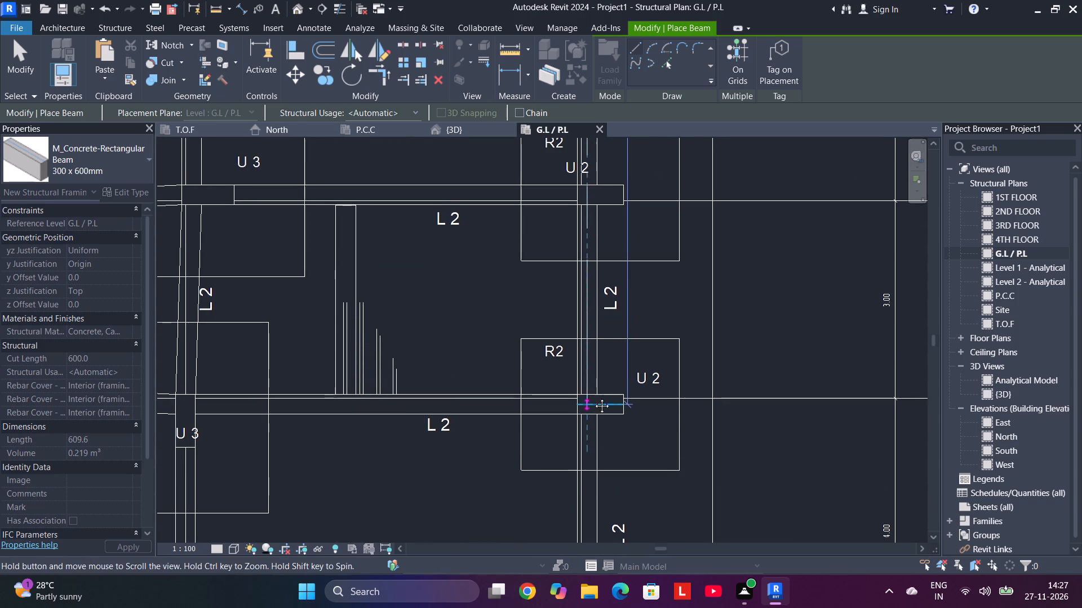
middle_click_drag(593, 397, 589, 193)
middle_click_drag(598, 376, 594, 338)
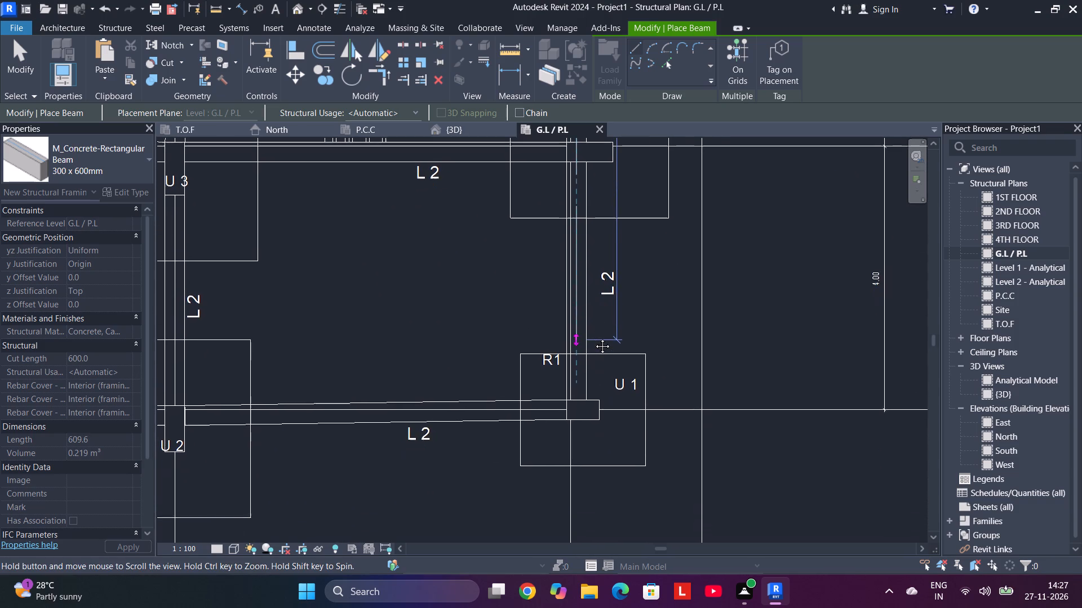
middle_click_drag(594, 338, 605, 209)
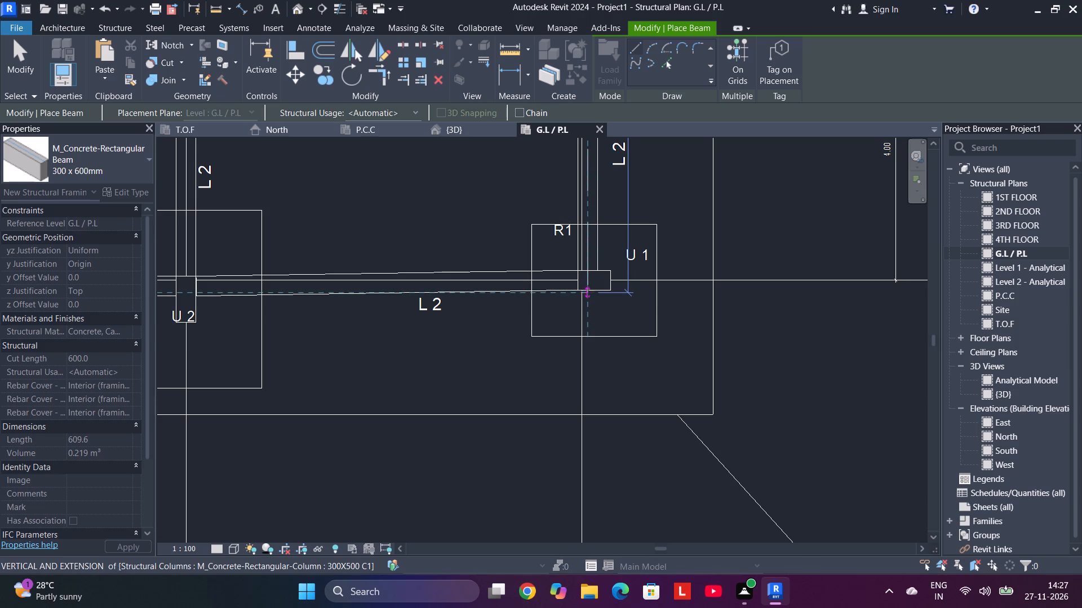
scroll(588, 291, "up", 5)
left_click(589, 287)
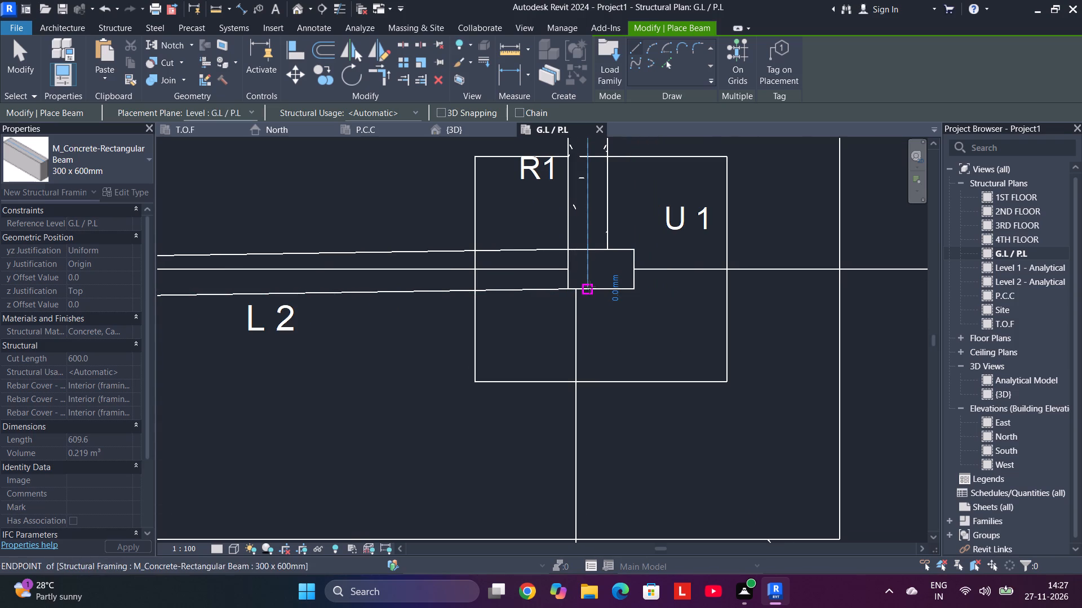
Draw the sloped 300 x 600mm L 2 beam from the bottom R1 footing's U 1 column to the centreline of R4's U 2 column.
scroll(591, 281, "down", 14)
scroll(592, 270, "up", 2)
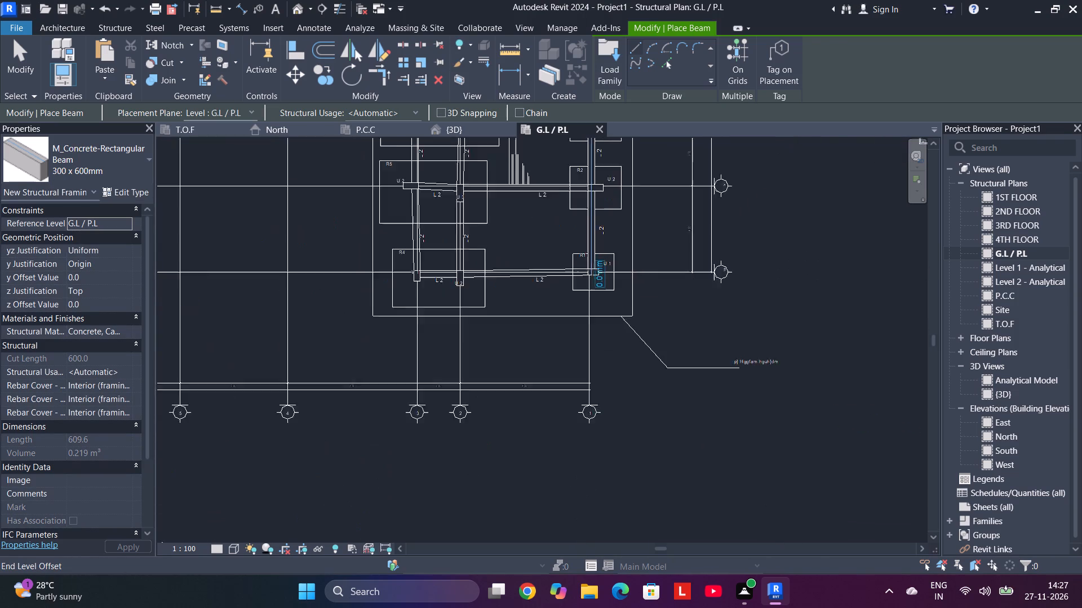
scroll(592, 270, "up", 10)
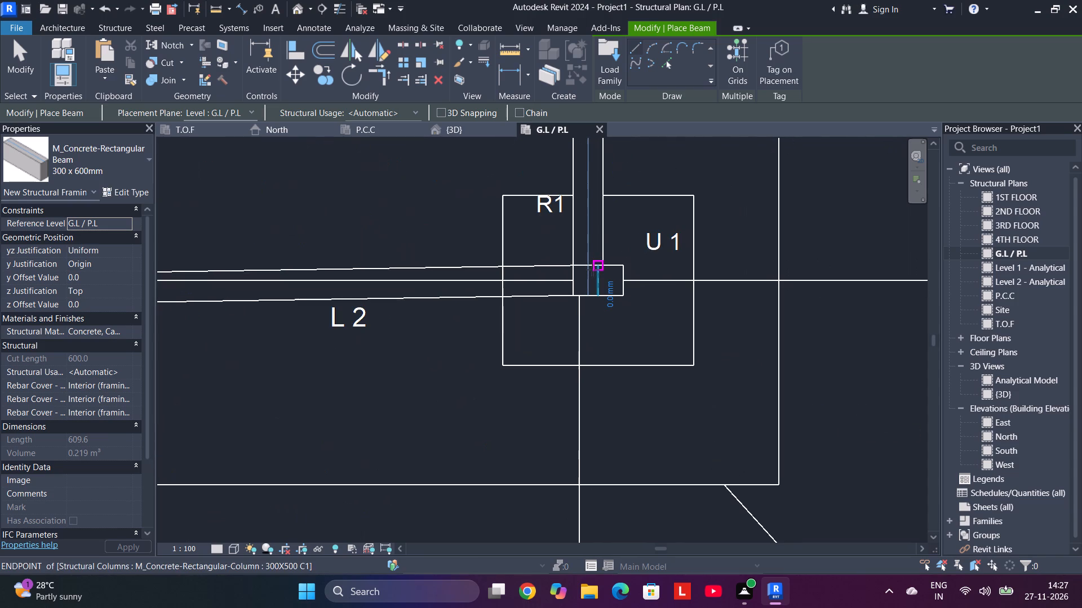
scroll(717, 272, "up", 4)
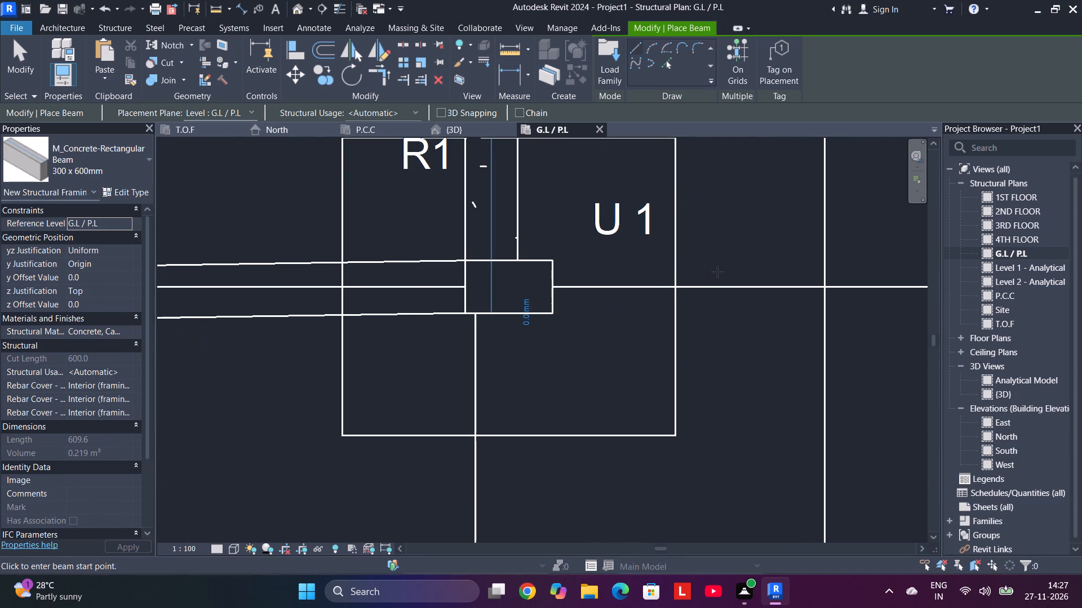
scroll(717, 272, "up", 3)
scroll(717, 272, "down", 3)
middle_click_drag(717, 272, 812, 277)
middle_click(812, 277)
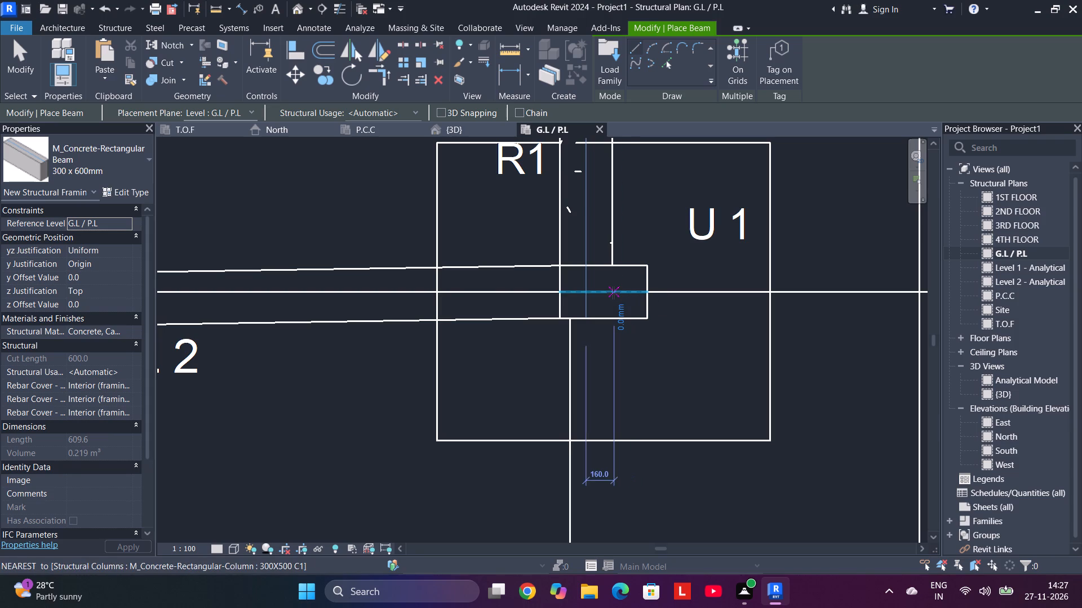
scroll(613, 293, "up", 1)
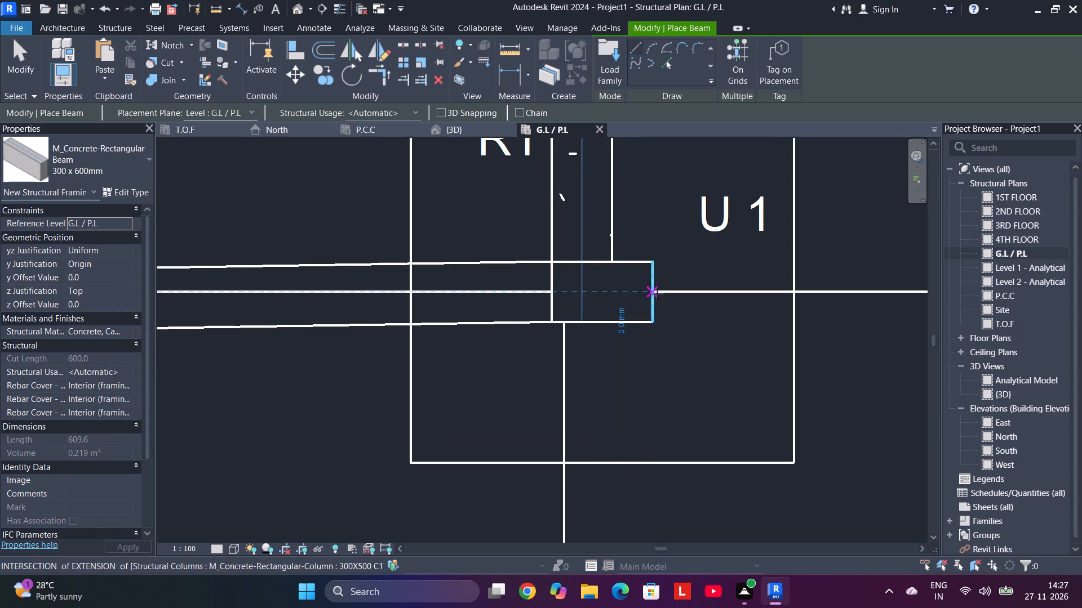
left_click(658, 294)
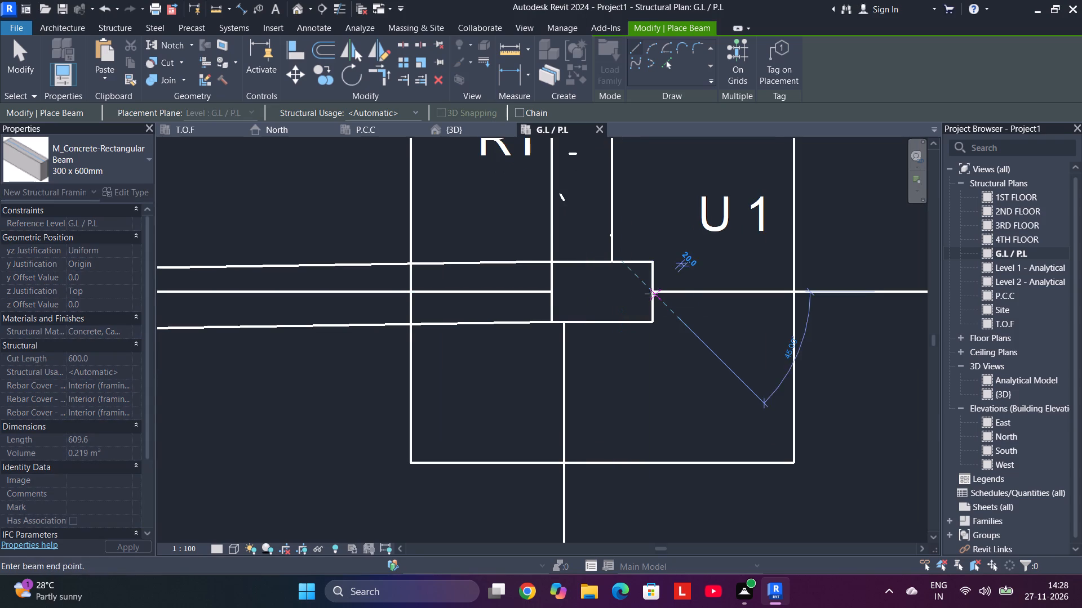
middle_click_drag(356, 296, 1061, 308)
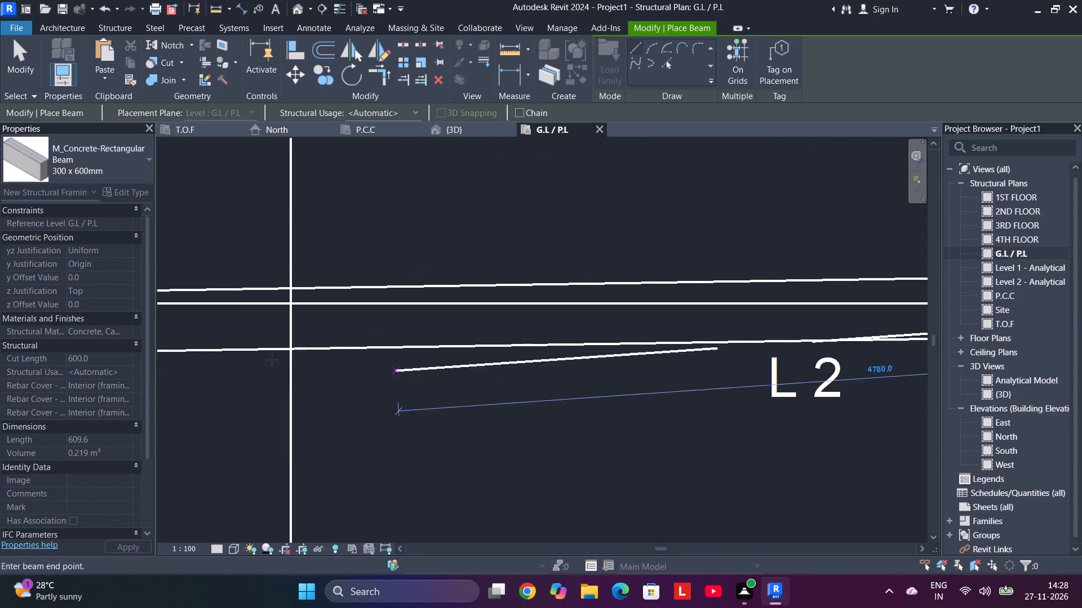
middle_click_drag(183, 310, 923, 216)
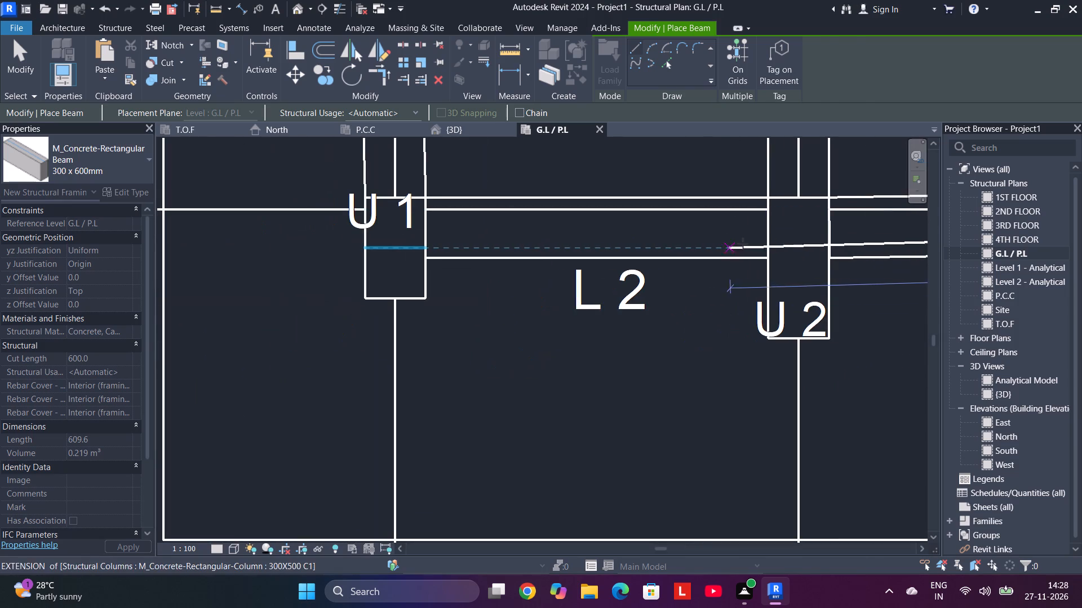
middle_click_drag(806, 239, 461, 306)
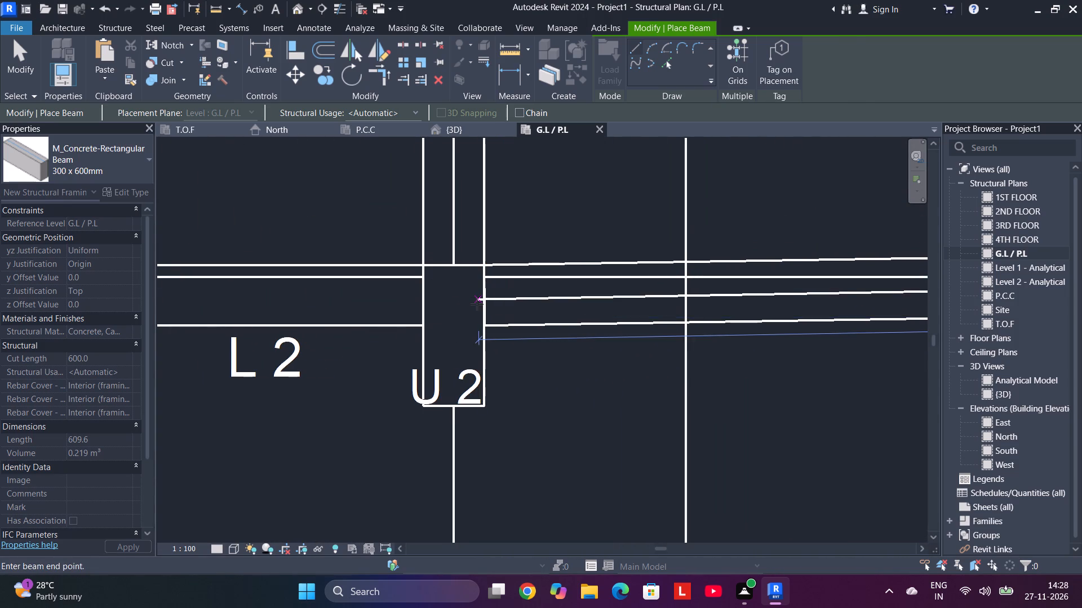
scroll(477, 304, "down", 7)
middle_click_drag(477, 303, 363, 305)
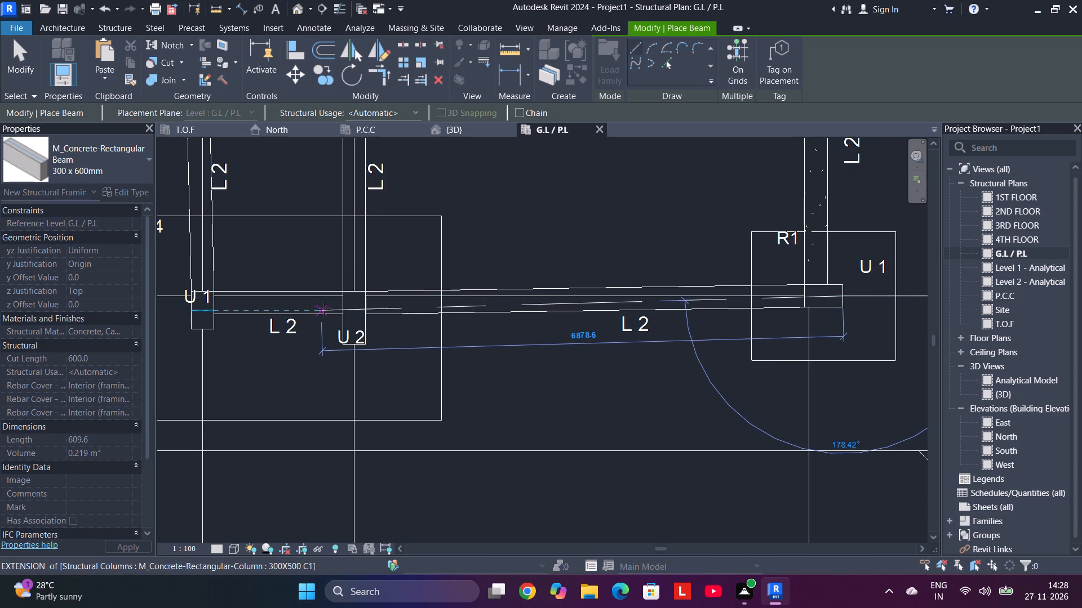
scroll(351, 311, "up", 4)
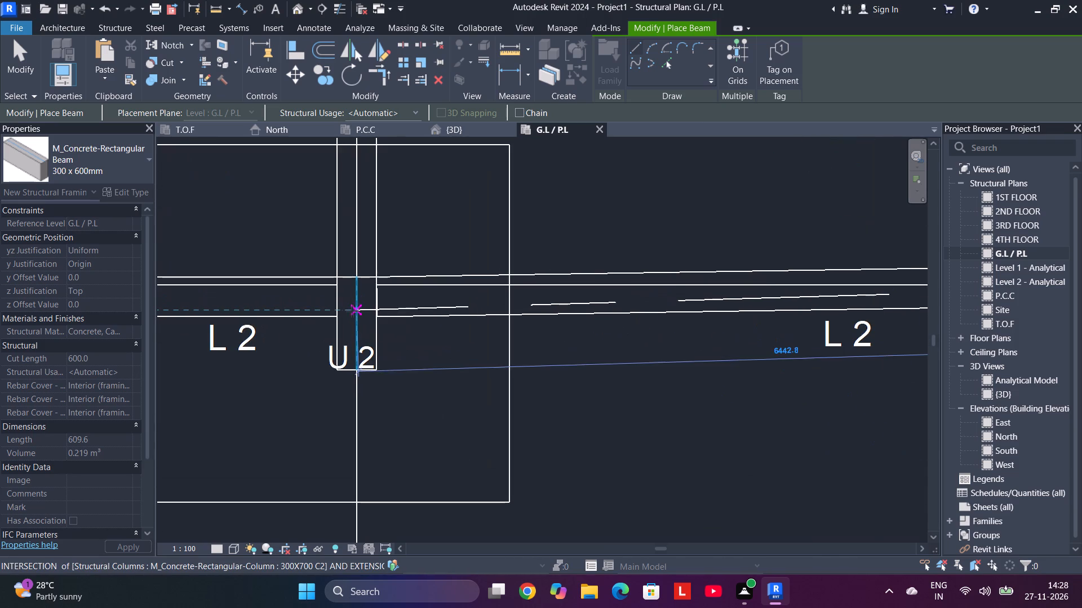
scroll(353, 310, "up", 4)
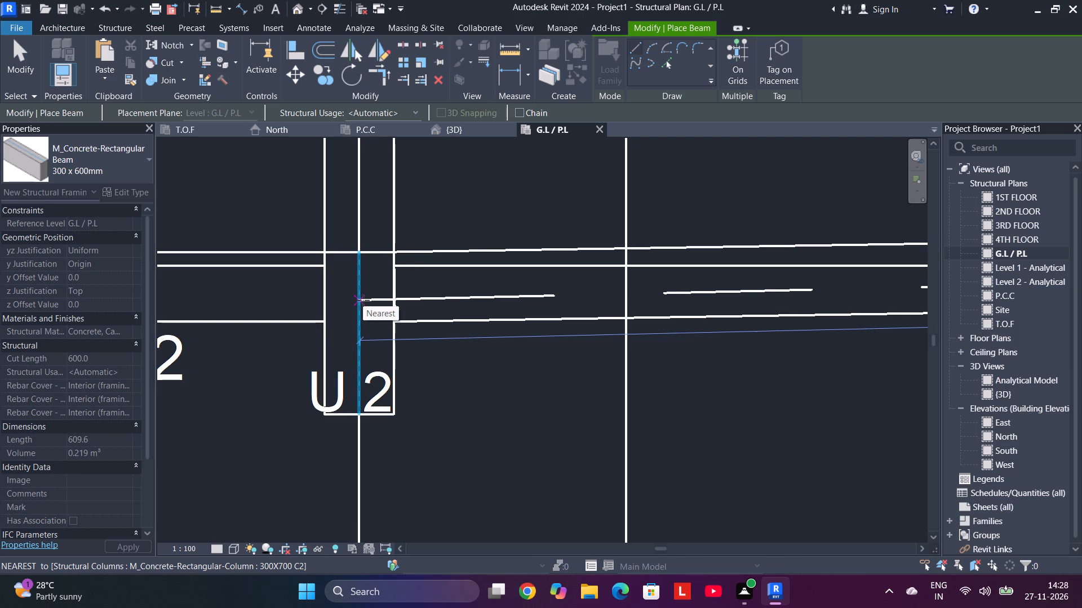
left_click(363, 299)
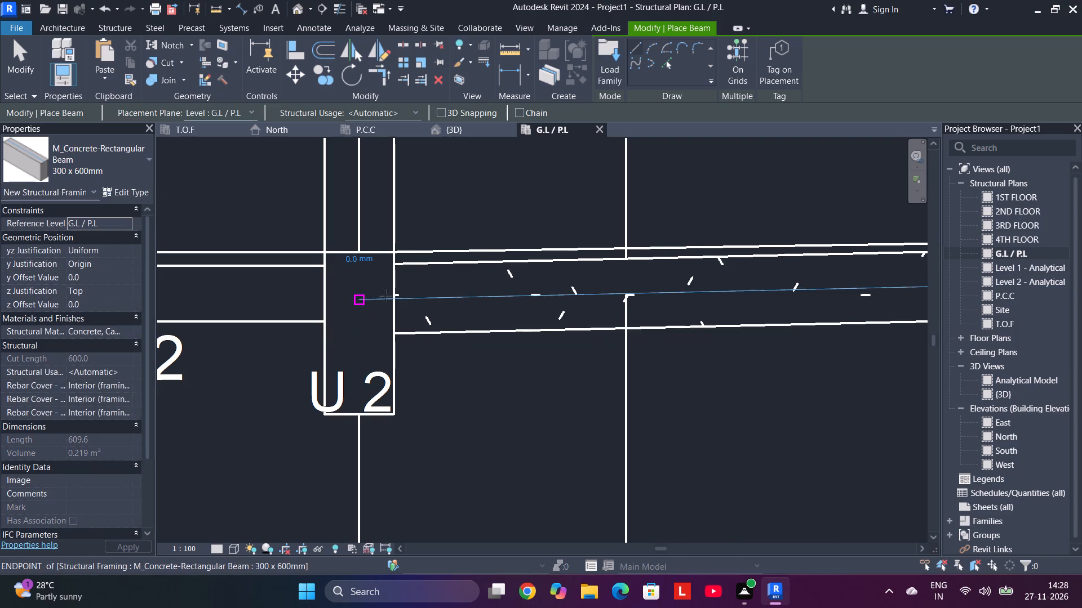
Align the upper edge of the sloped beam between R4 and the bottom R1 with the upper L 2 outline in the imported drawing.
scroll(528, 268, "down", 4)
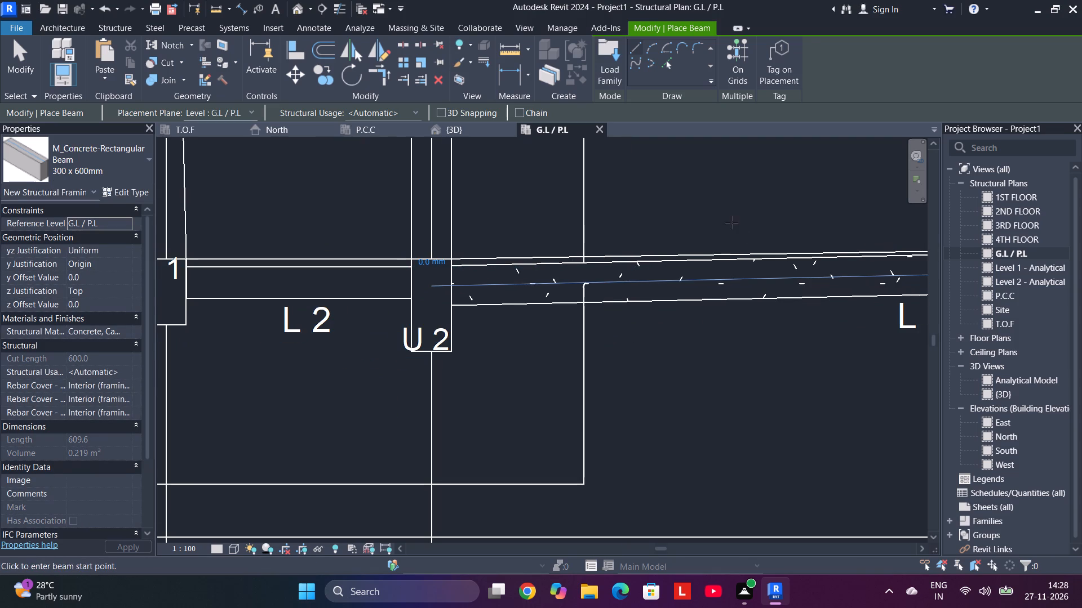
middle_click_drag(731, 222, 478, 283)
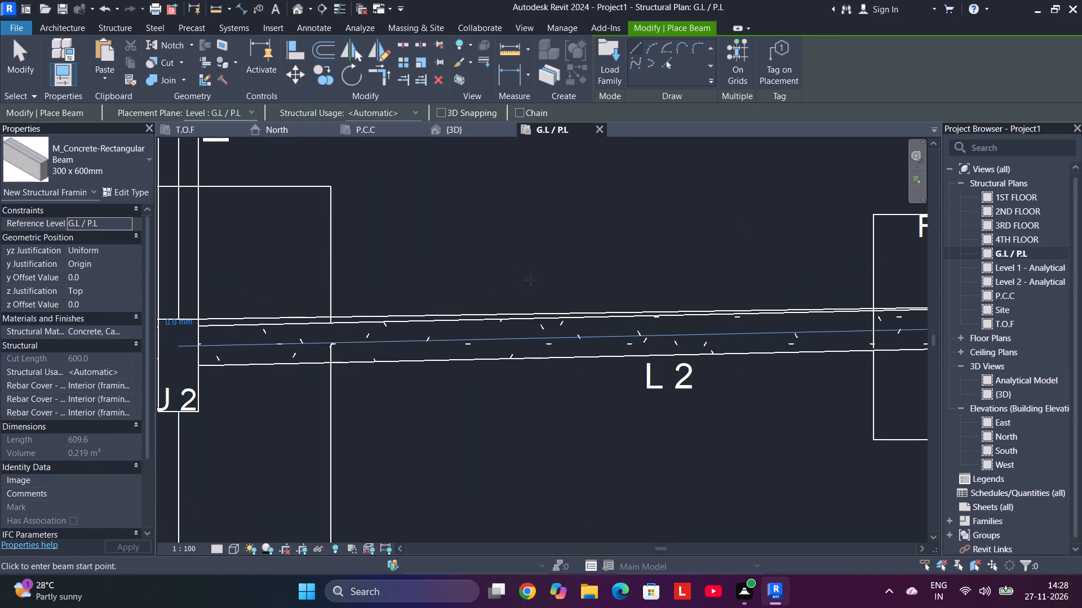
key("Escape")
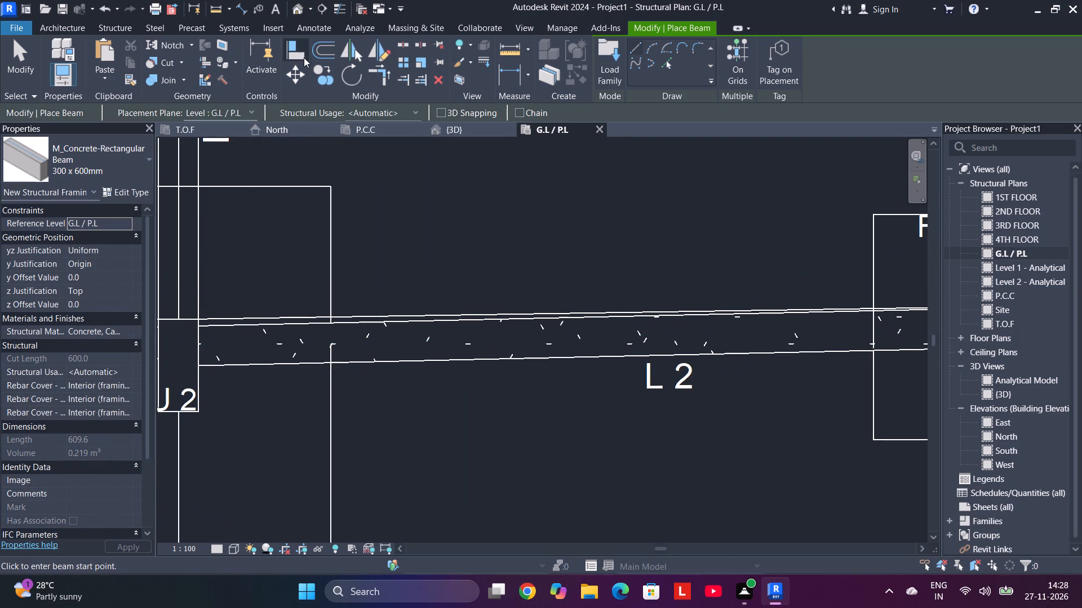
left_click(303, 57)
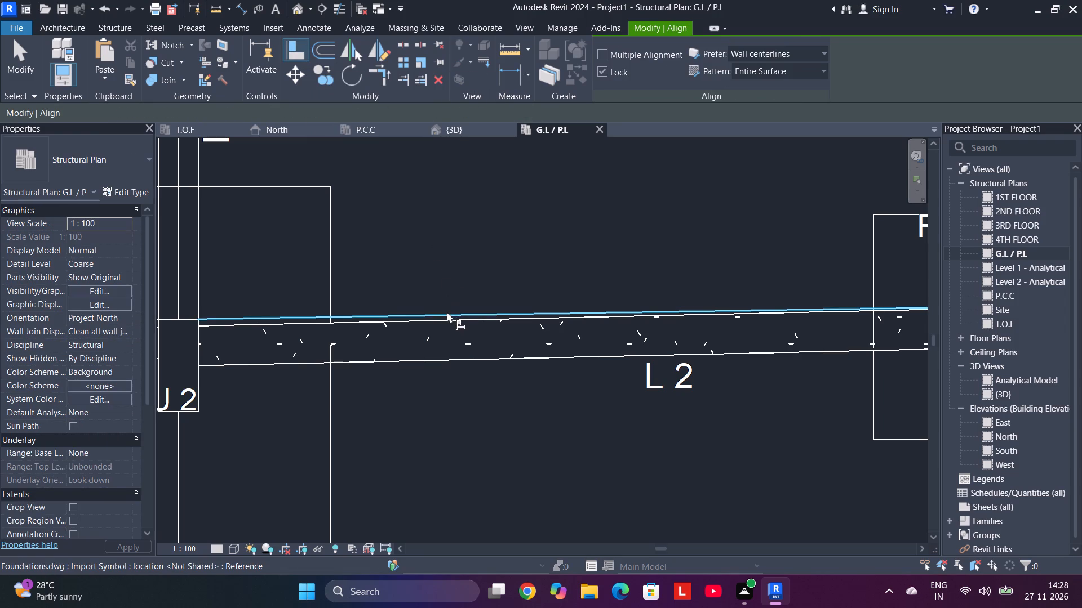
left_click(447, 312)
left_click(448, 323)
Draw the short horizontal 300 x 600mm L 2 beam in the bottom R4 footing, from the U 1 column's centreline to the U 2 column's far face.
scroll(497, 302, "down", 5)
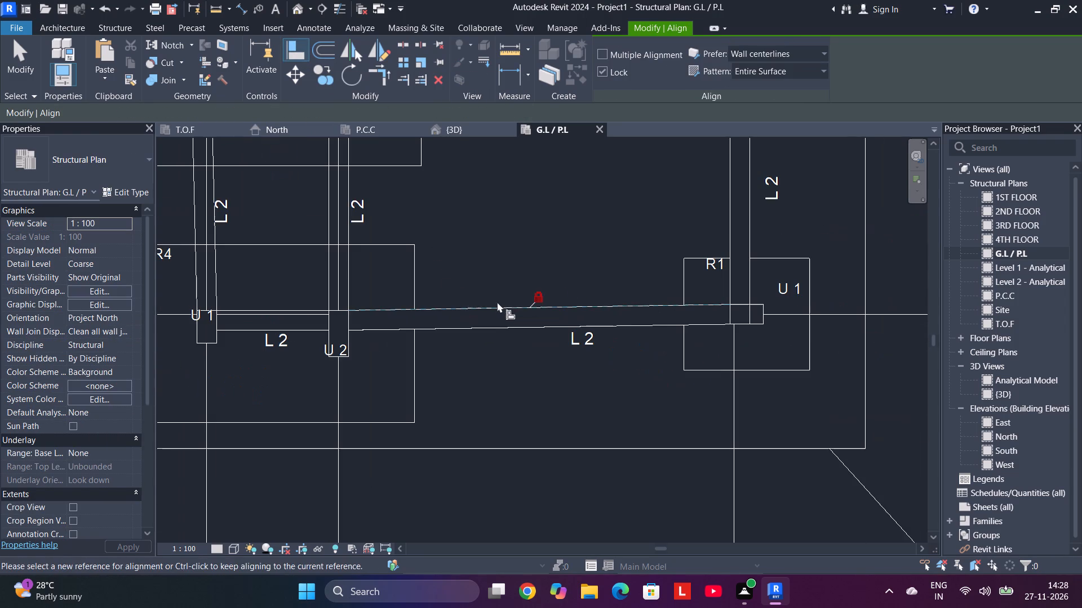
middle_click_drag(458, 264, 491, 256)
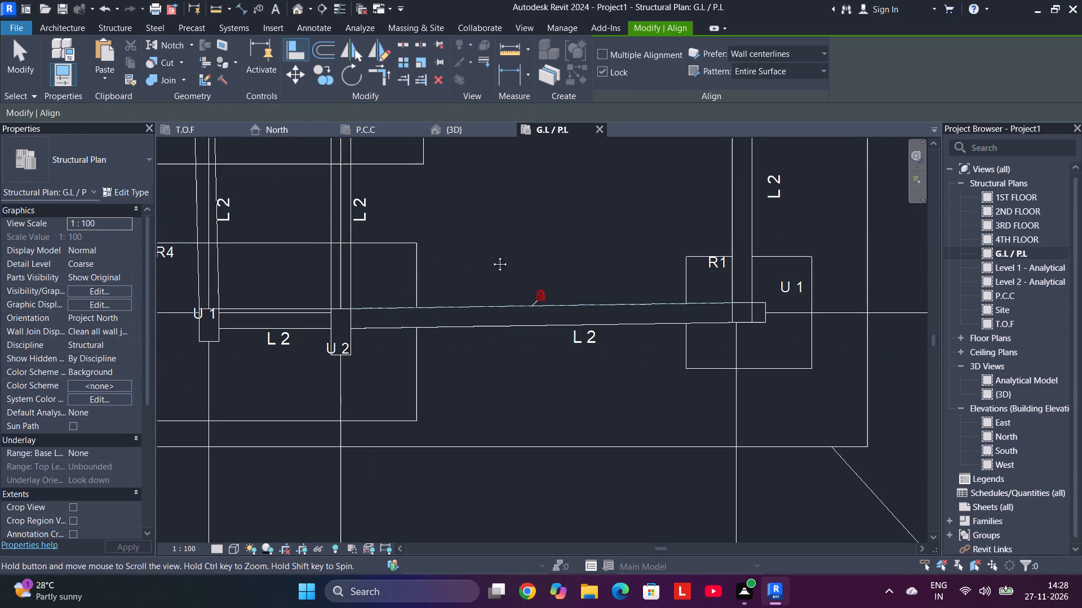
middle_click_drag(491, 256, 638, 251)
scroll(552, 322, "up", 3)
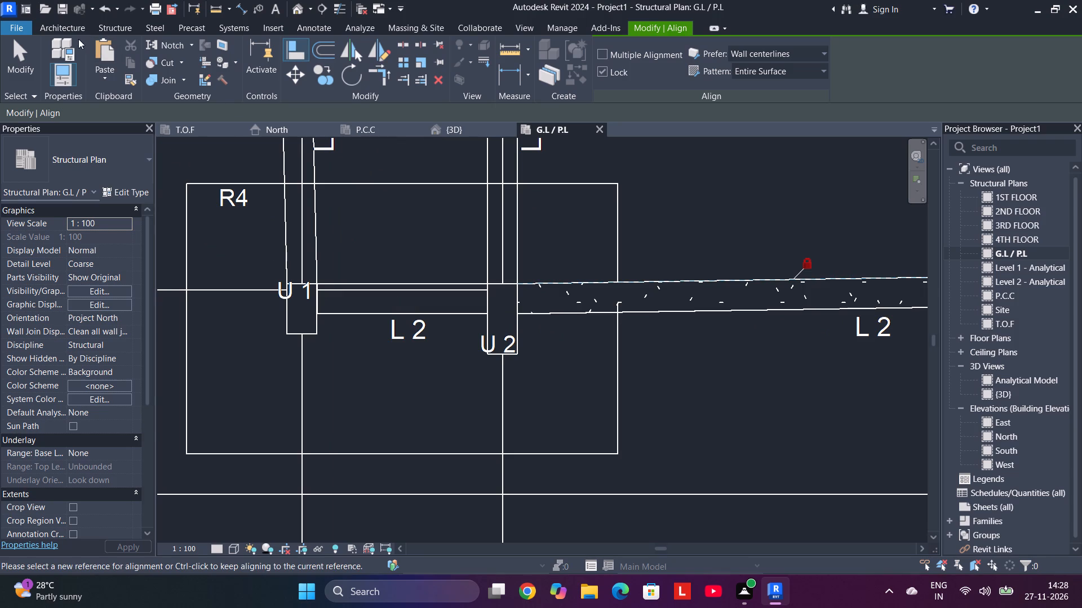
left_click(111, 28)
left_click(56, 62)
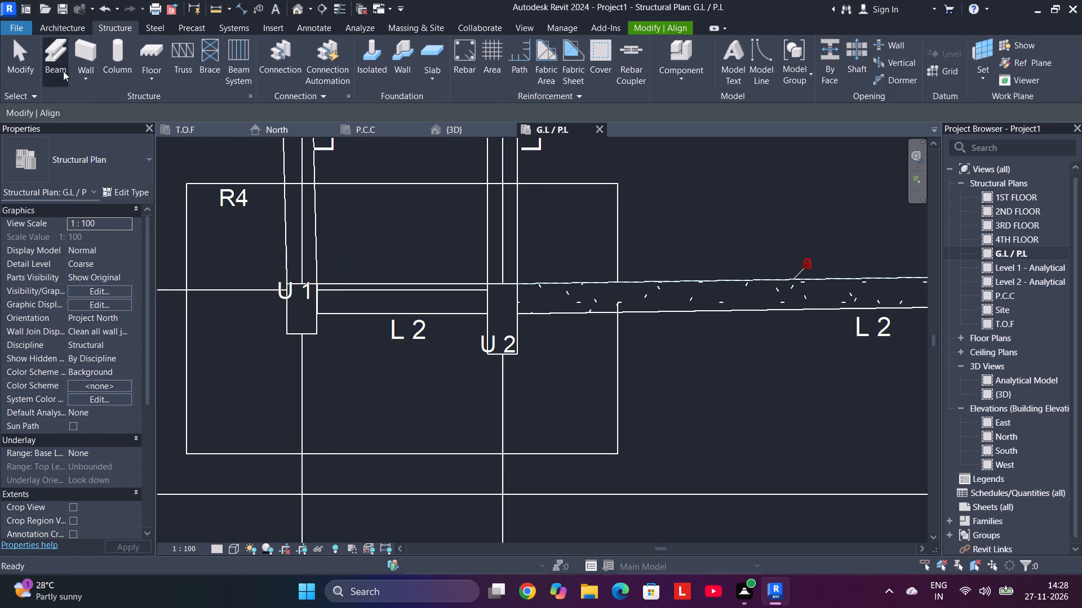
scroll(304, 307, "up", 4)
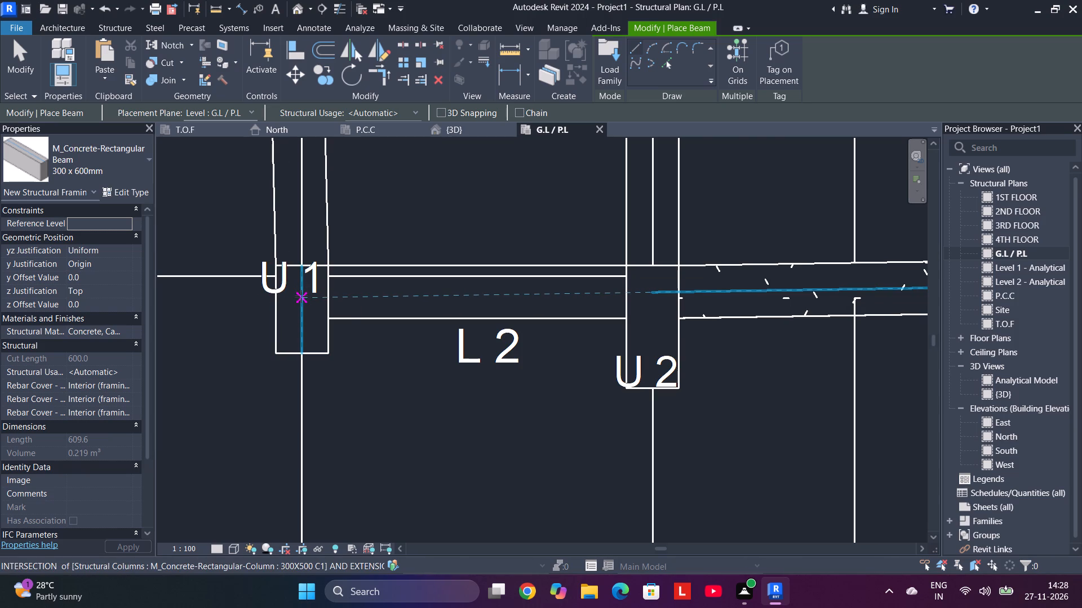
left_click(301, 296)
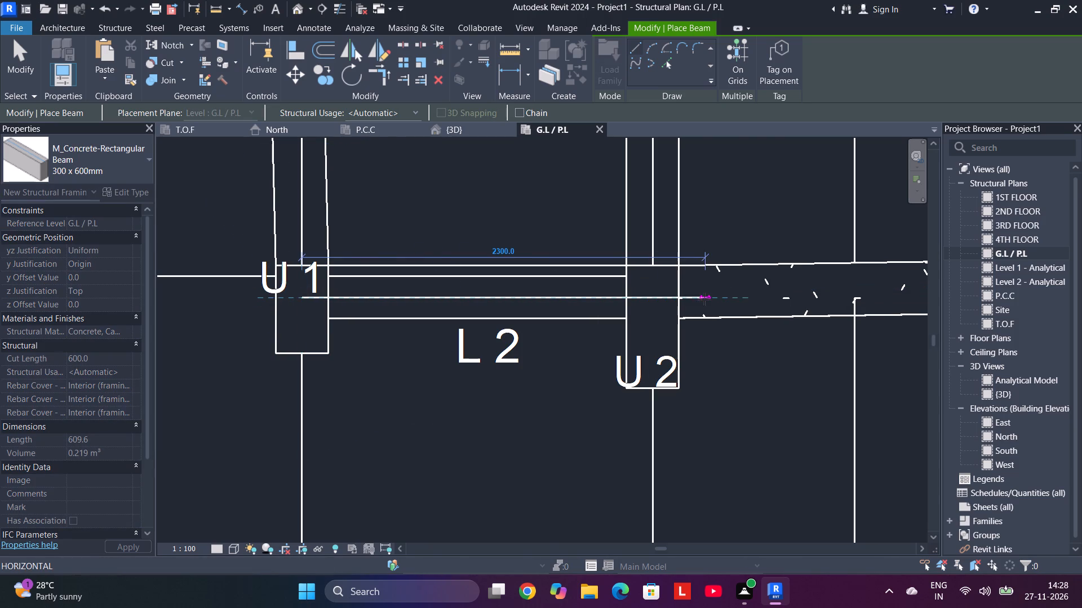
left_click(681, 299)
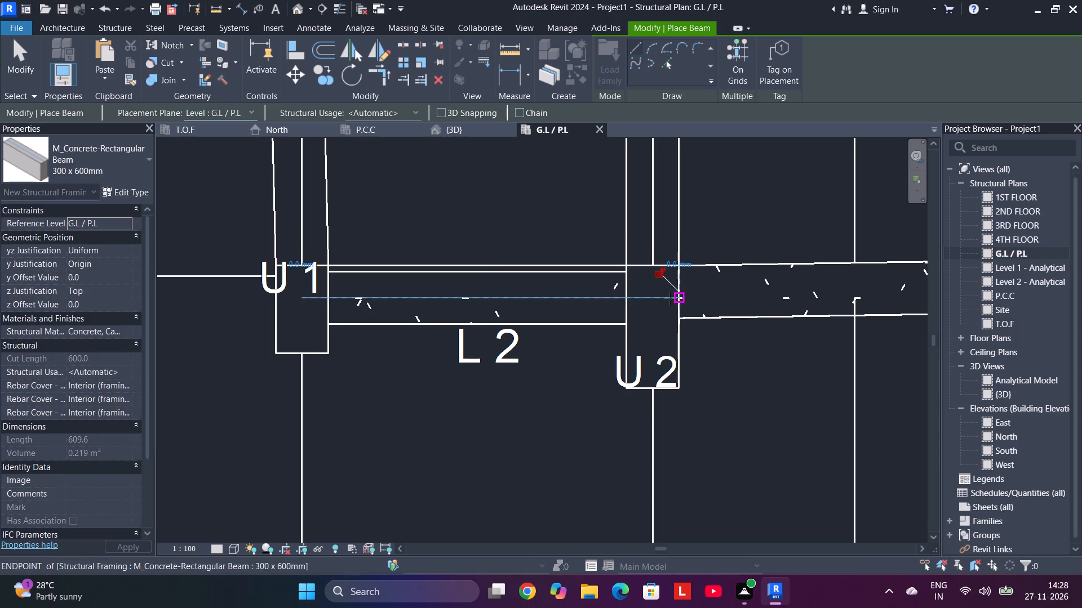
key("Escape")
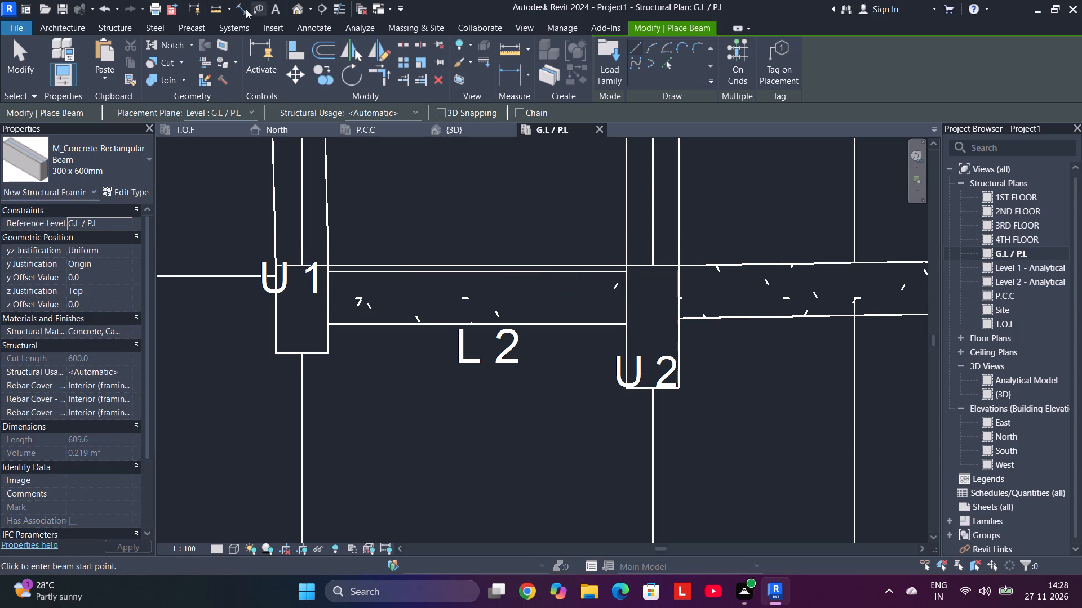
Align the upper edge of the short horizontal beam in the bottom R4 footing with the upper L 2 outline in the imported drawing.
left_click(294, 51)
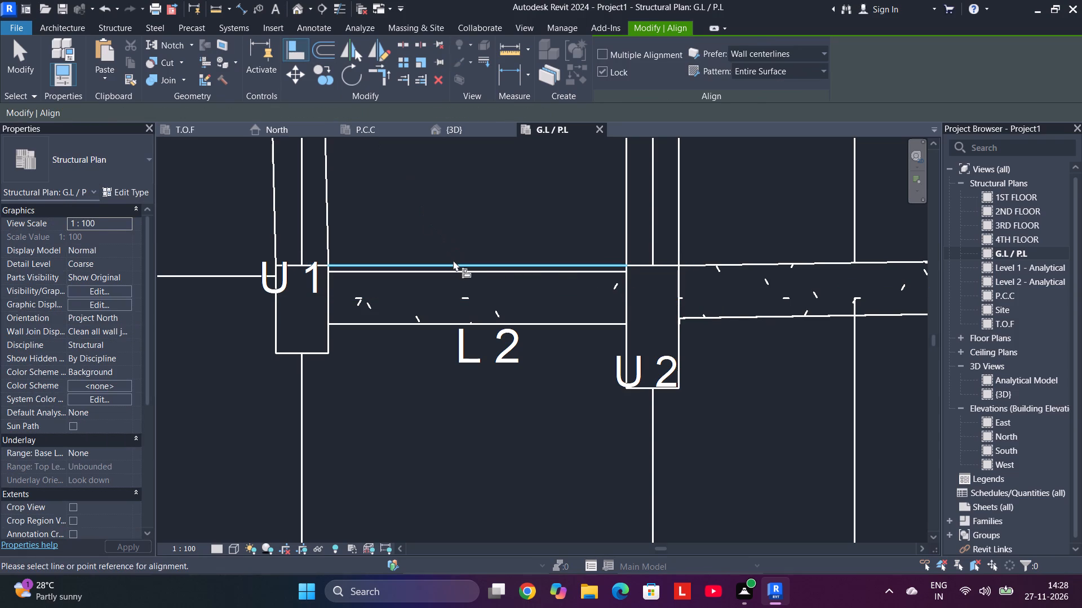
left_click(453, 260)
left_click(455, 272)
middle_click_drag(459, 213, 504, 390)
scroll(504, 380, "down", 4)
middle_click_drag(519, 235, 525, 342)
scroll(527, 327, "down", 5)
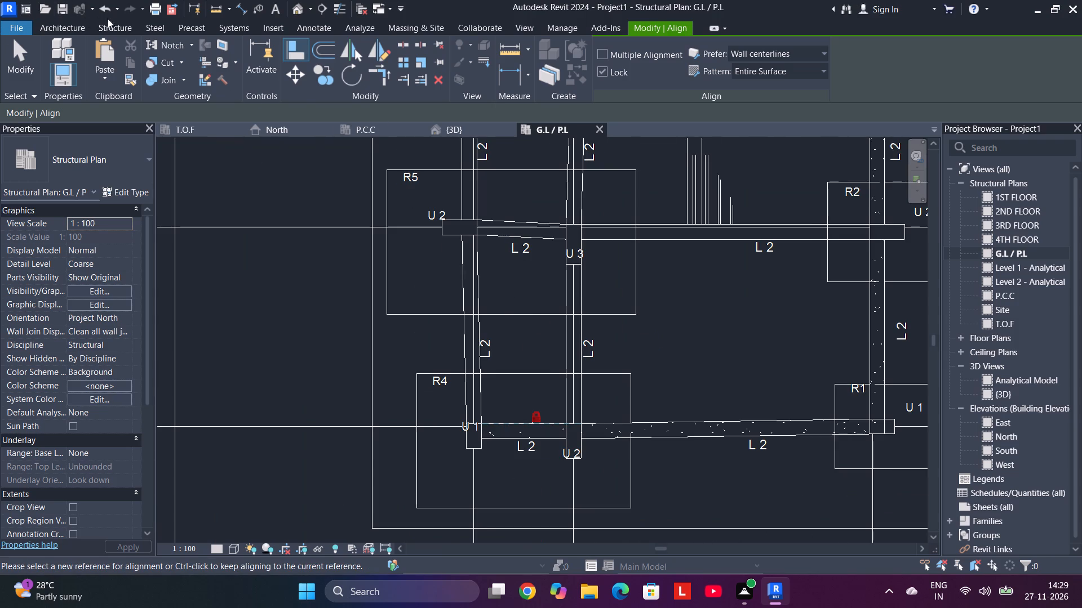
Draw the slightly sloped 300 x 600mm L 2 beam from the bottom R4's U 1 column to the U 2 column in the R5 footing above.
left_click(118, 29)
left_click(48, 69)
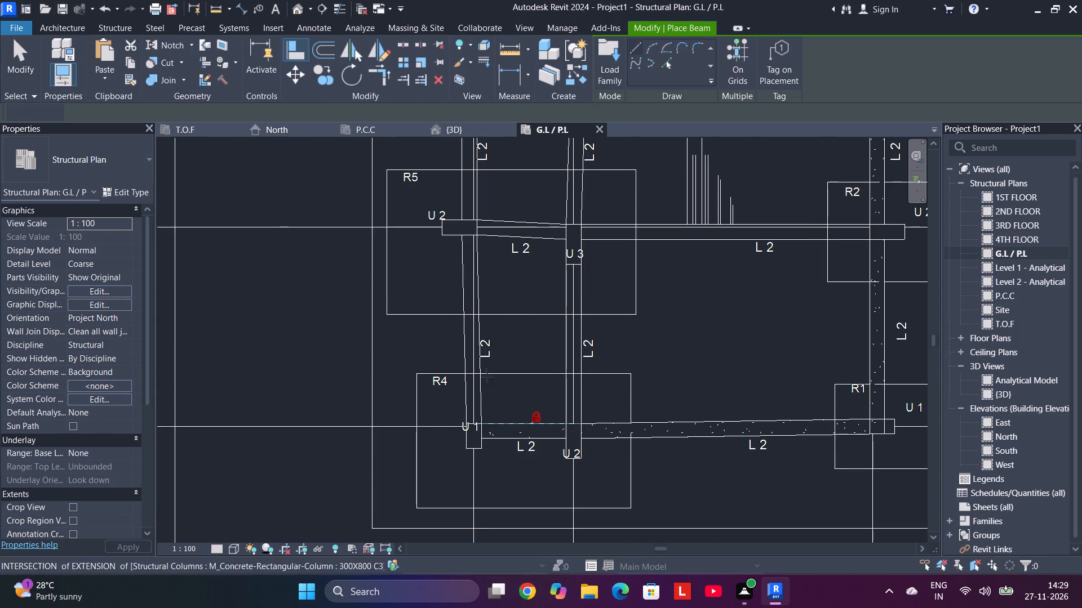
scroll(468, 444, "up", 4)
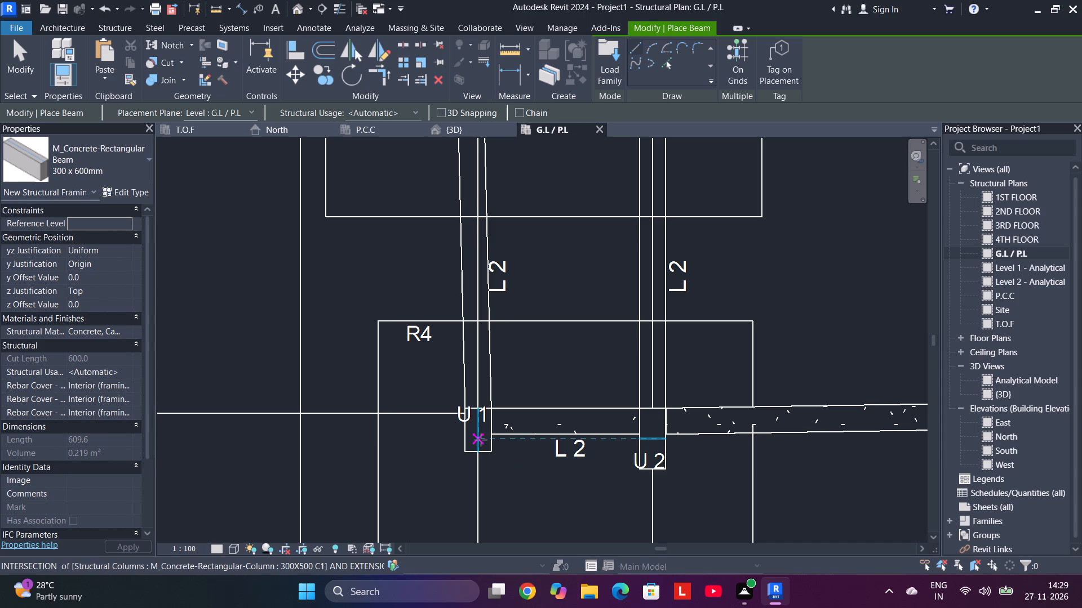
left_click(480, 432)
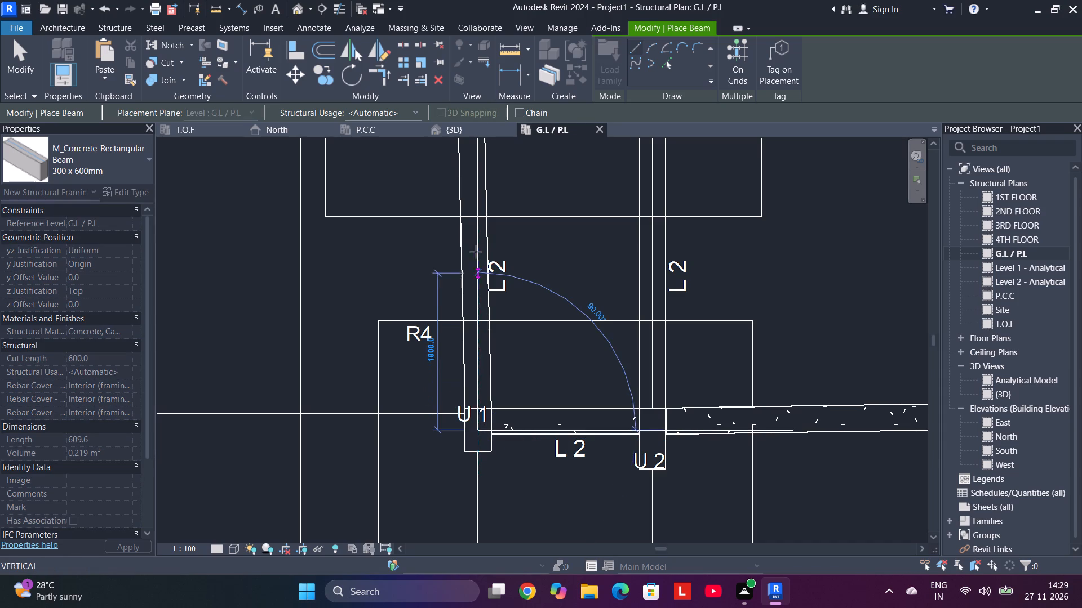
middle_click_drag(477, 251, 466, 476)
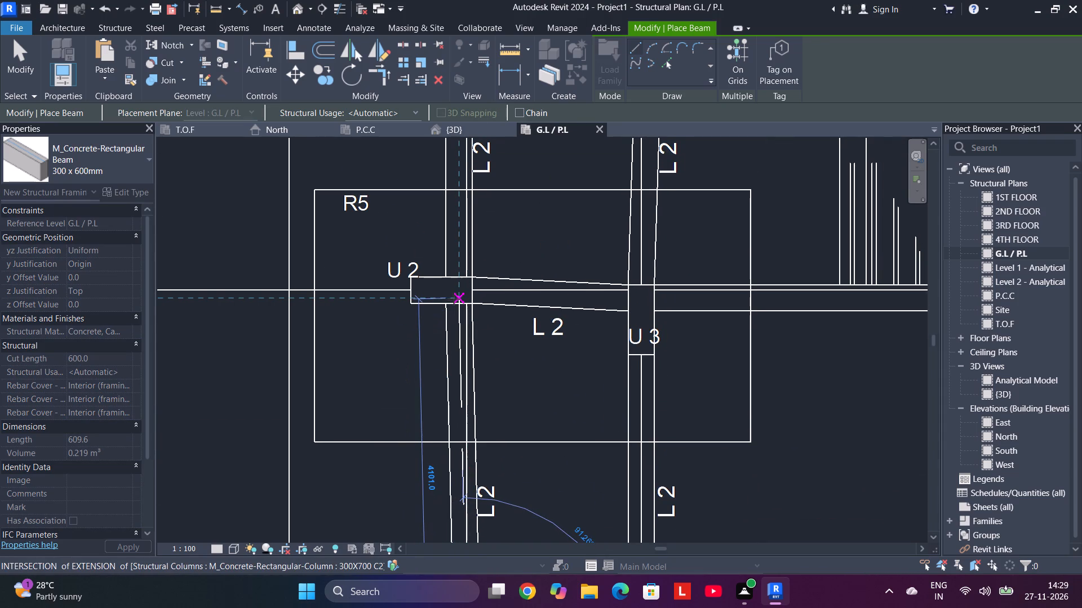
scroll(454, 299, "up", 6)
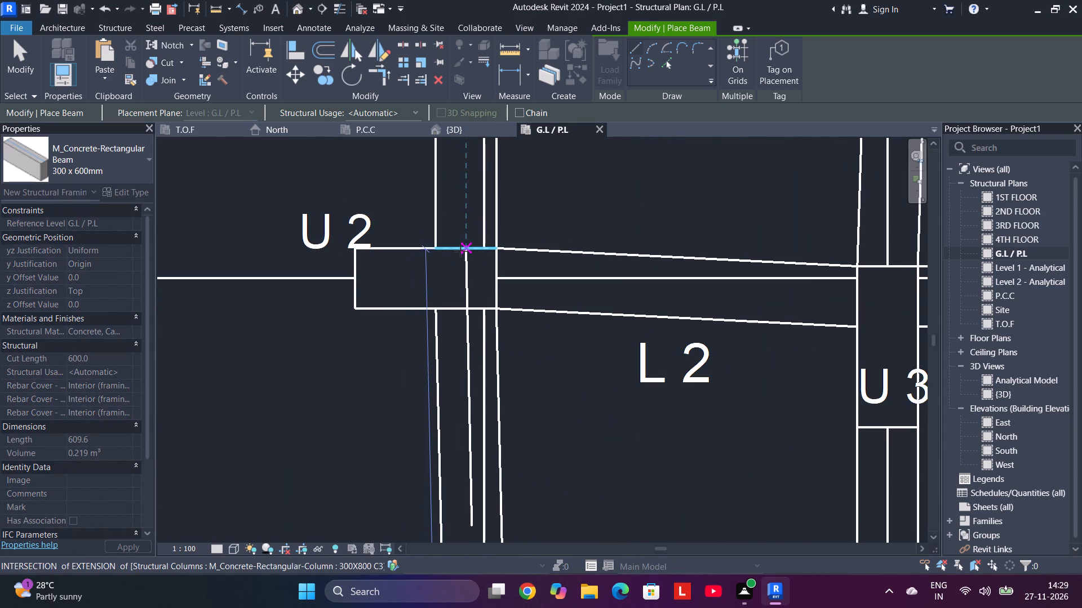
left_click(460, 279)
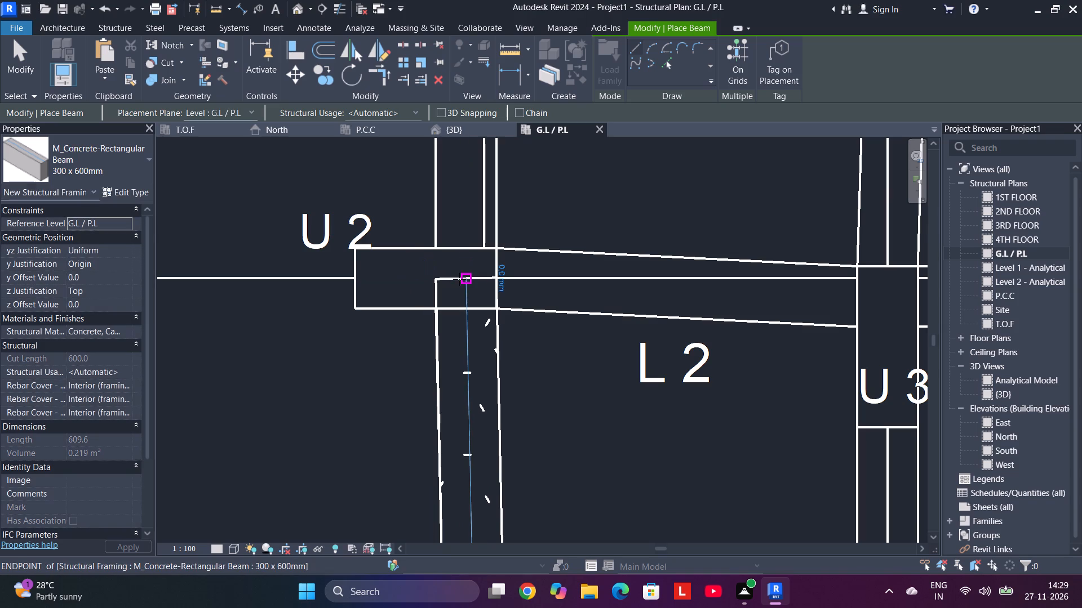
Draw one vertical 300 x 600mm L 2 beam from R5's U 2 column through the R6 footings to the far end of the upper R5's U 3 column.
scroll(518, 446, "up", 1)
scroll(518, 446, "down", 9)
middle_click_drag(519, 440, 516, 264)
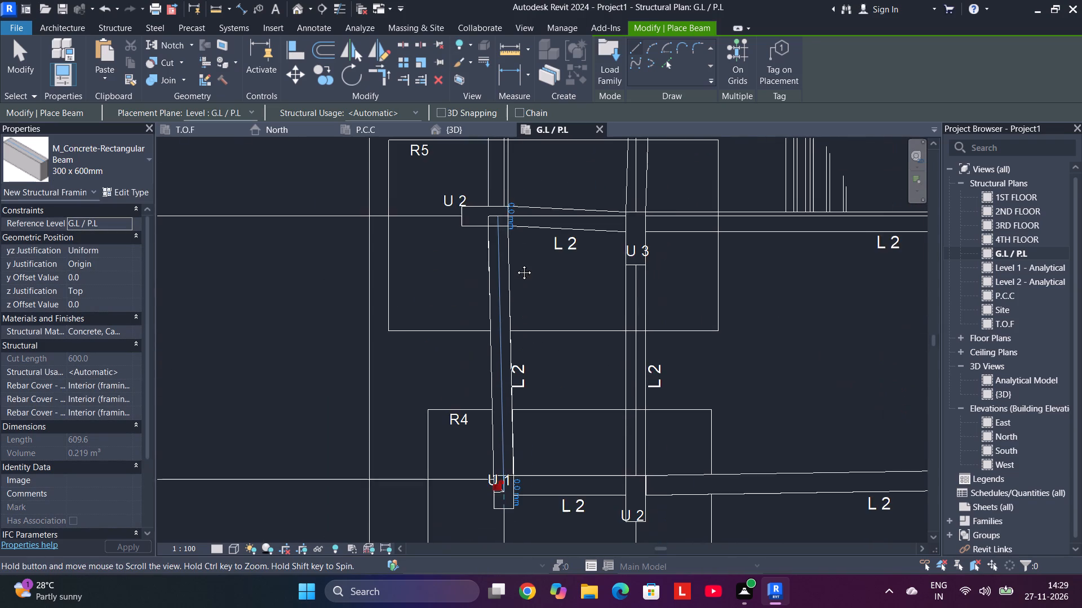
middle_click_drag(516, 264, 511, 497)
scroll(493, 461, "up", 1)
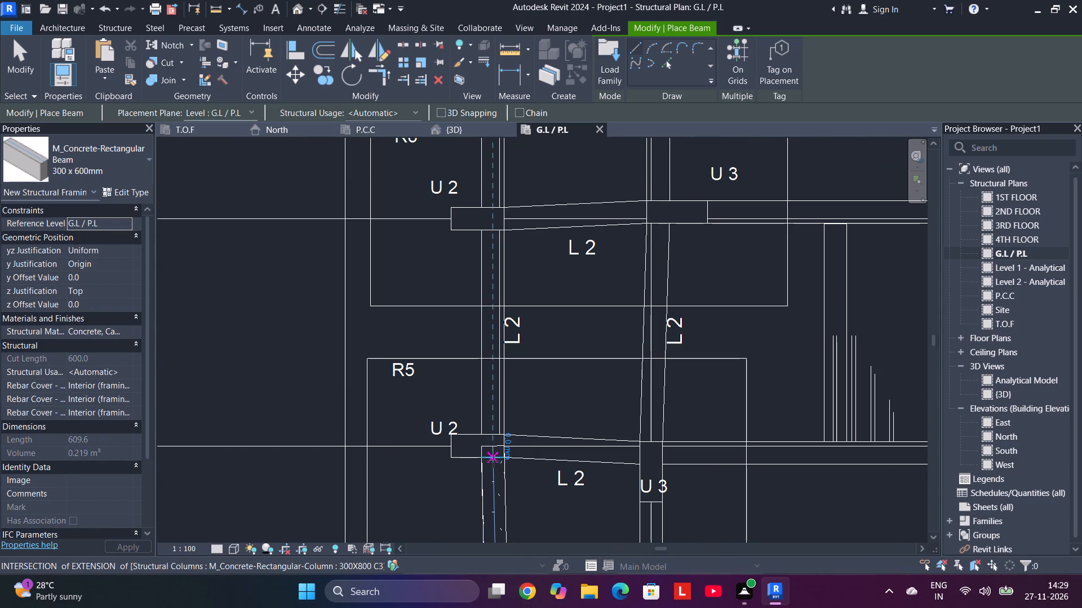
left_click(493, 461)
middle_click_drag(505, 269, 485, 557)
scroll(477, 378, "down", 4)
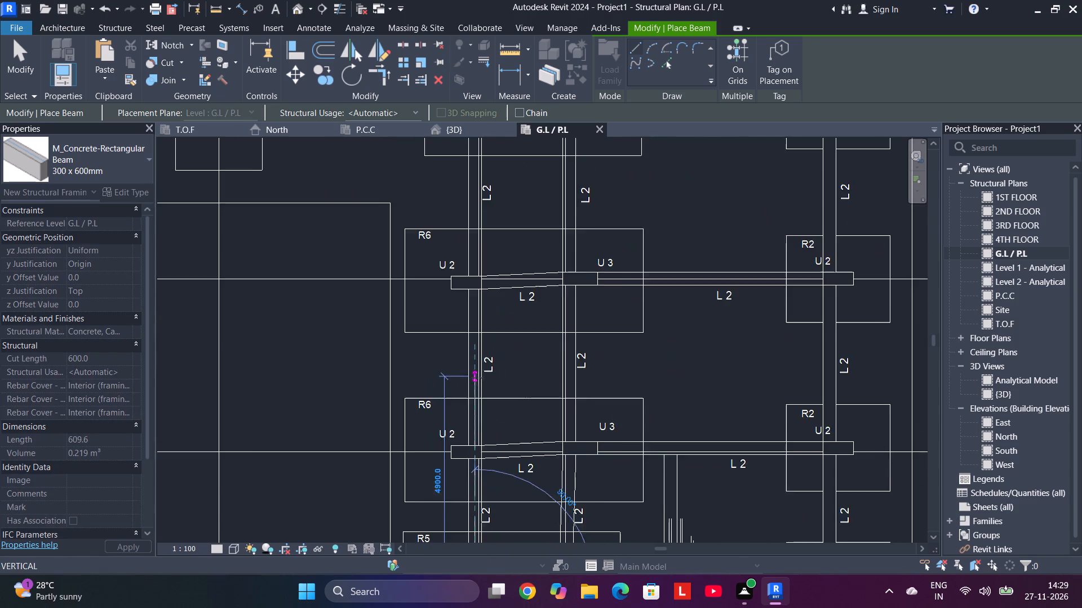
scroll(477, 368, "down", 2)
middle_click_drag(477, 368, 489, 569)
middle_click_drag(487, 294, 496, 413)
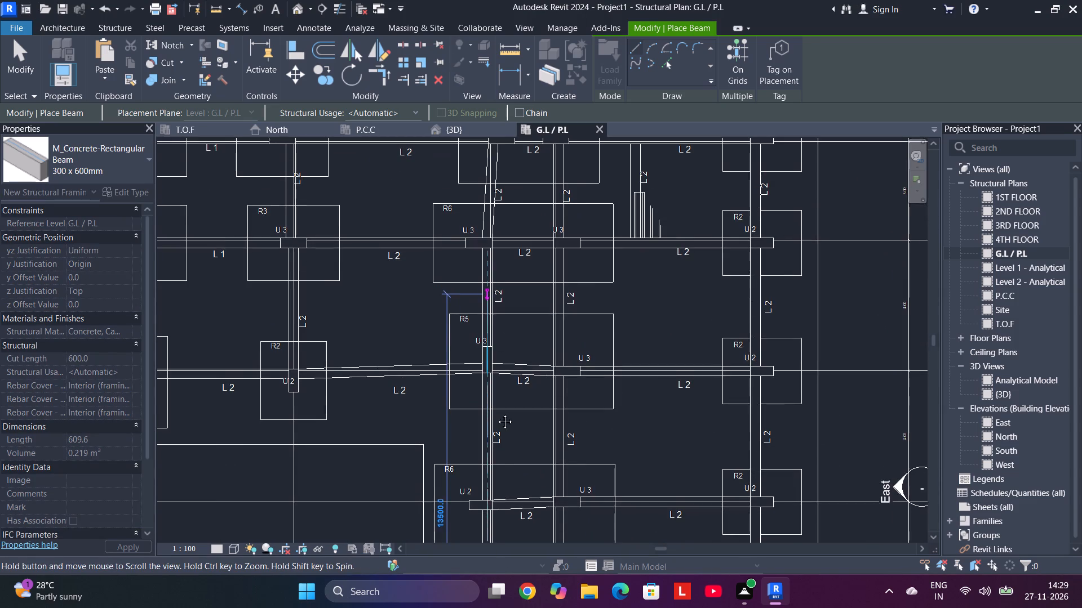
middle_click_drag(496, 413, 486, 481)
middle_click_drag(491, 316, 491, 485)
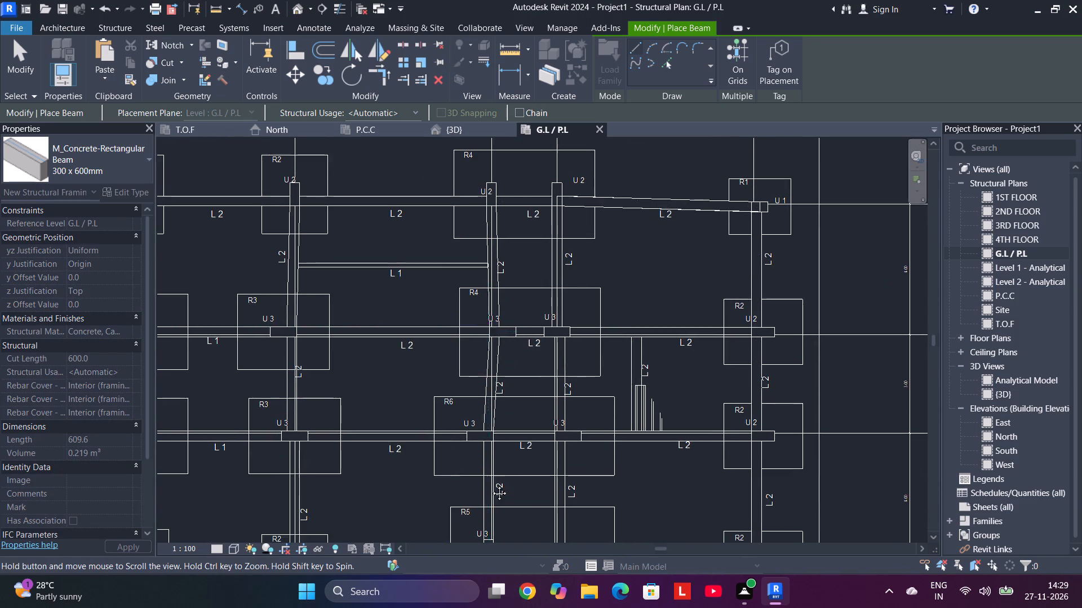
middle_click_drag(491, 485, 482, 331)
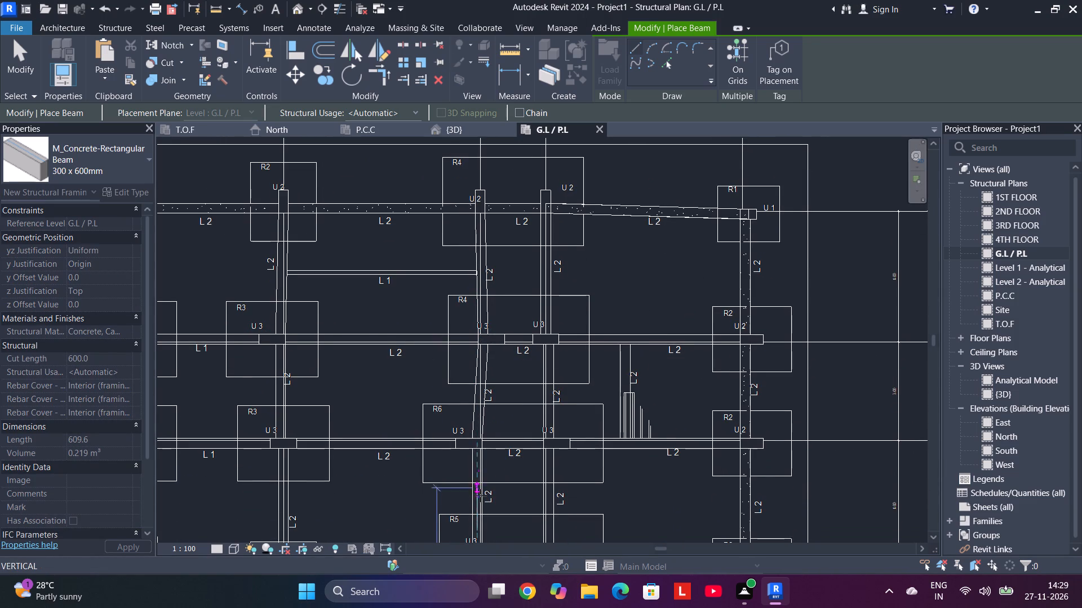
middle_click_drag(480, 500, 487, 317)
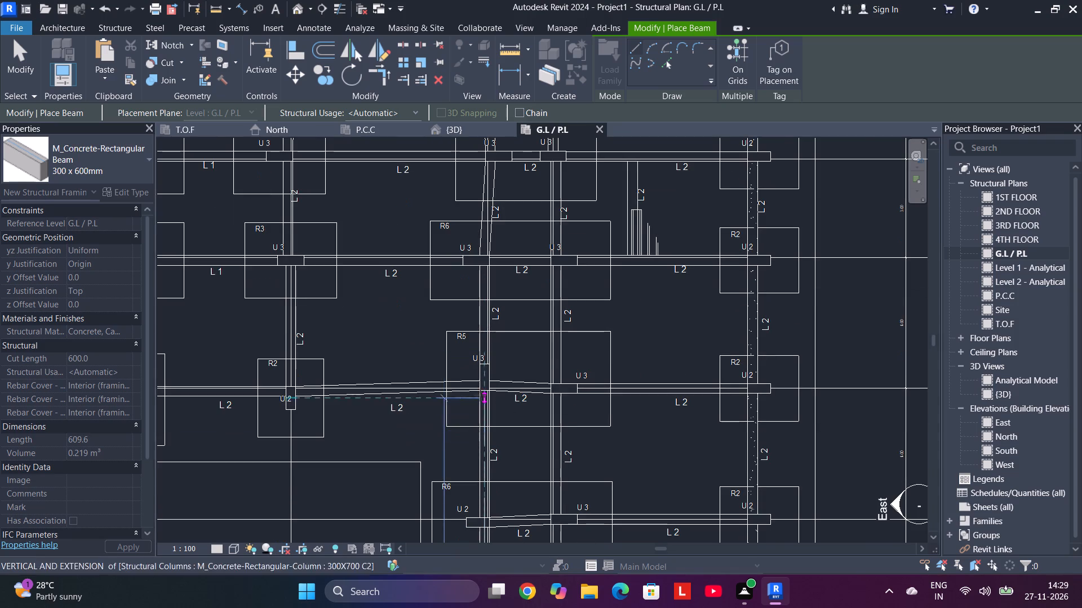
scroll(483, 381, "up", 8)
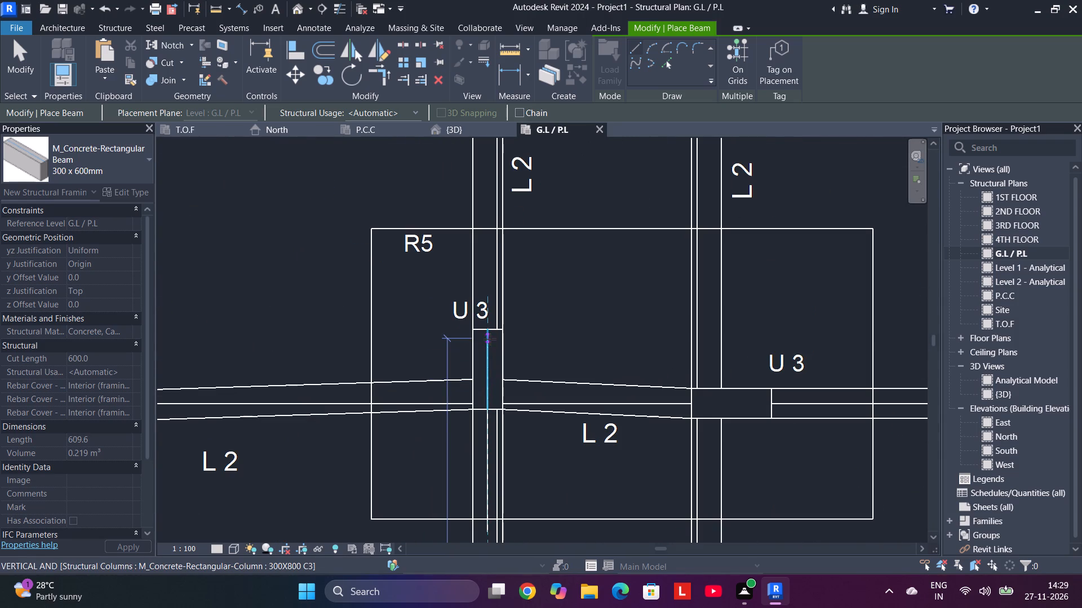
left_click(490, 331)
Draw the sloped 300 x 600mm L 2 beam from the side of the upper R5's U 3 column to the centreline of R2's U 2 column.
scroll(498, 437, "down", 4)
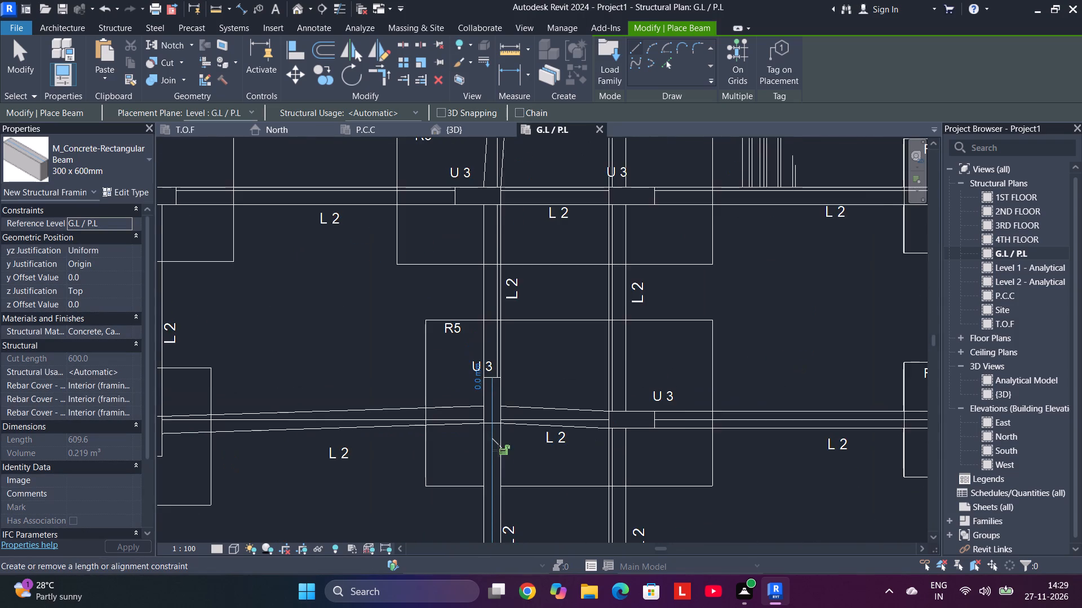
scroll(499, 450, "down", 4)
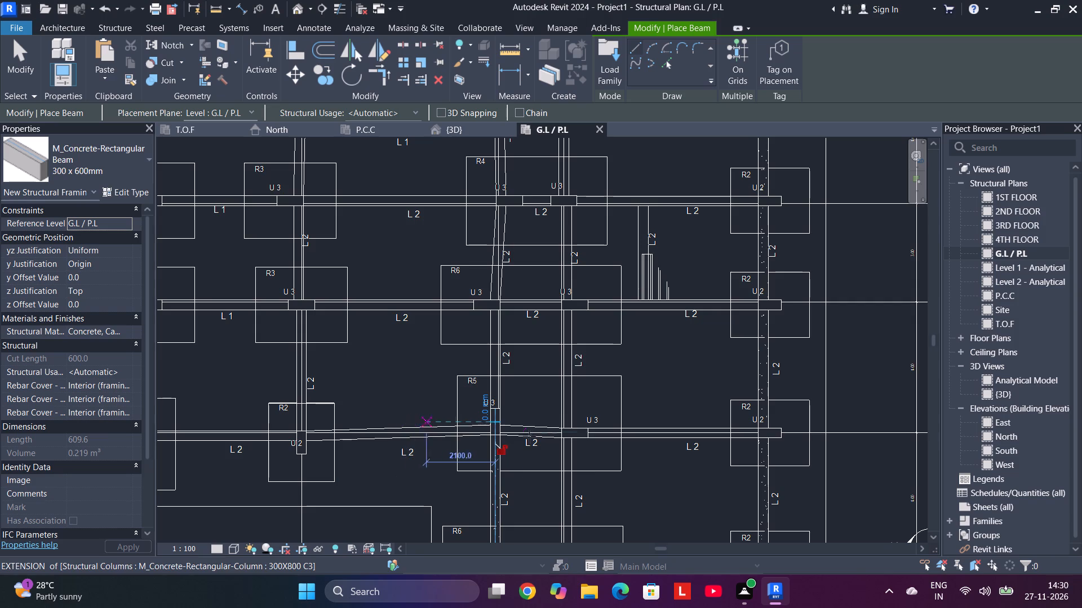
middle_click_drag(435, 424, 776, 370)
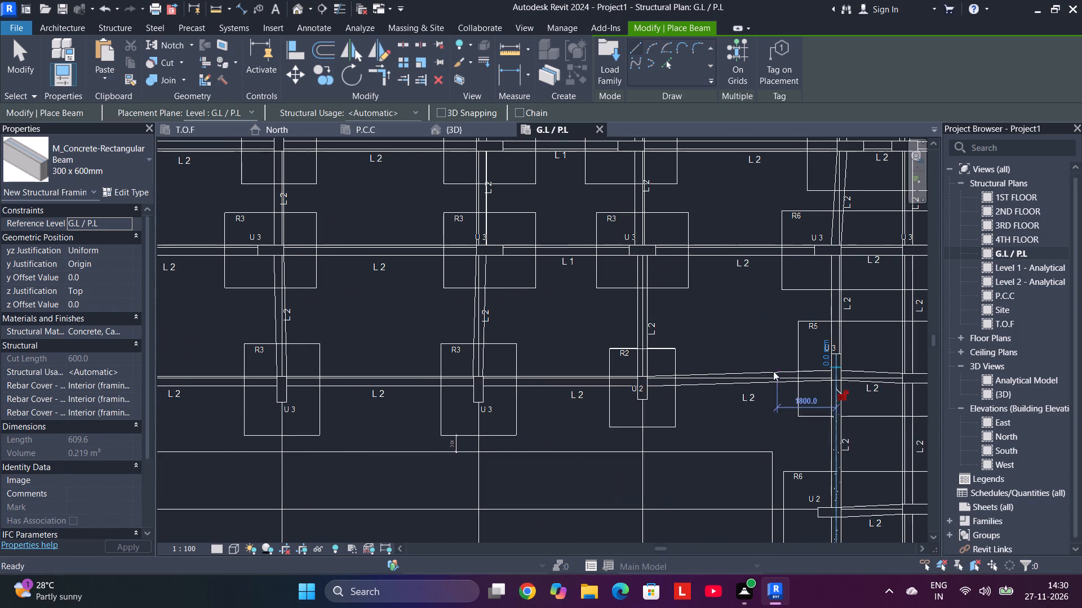
middle_click_drag(429, 424, 850, 383)
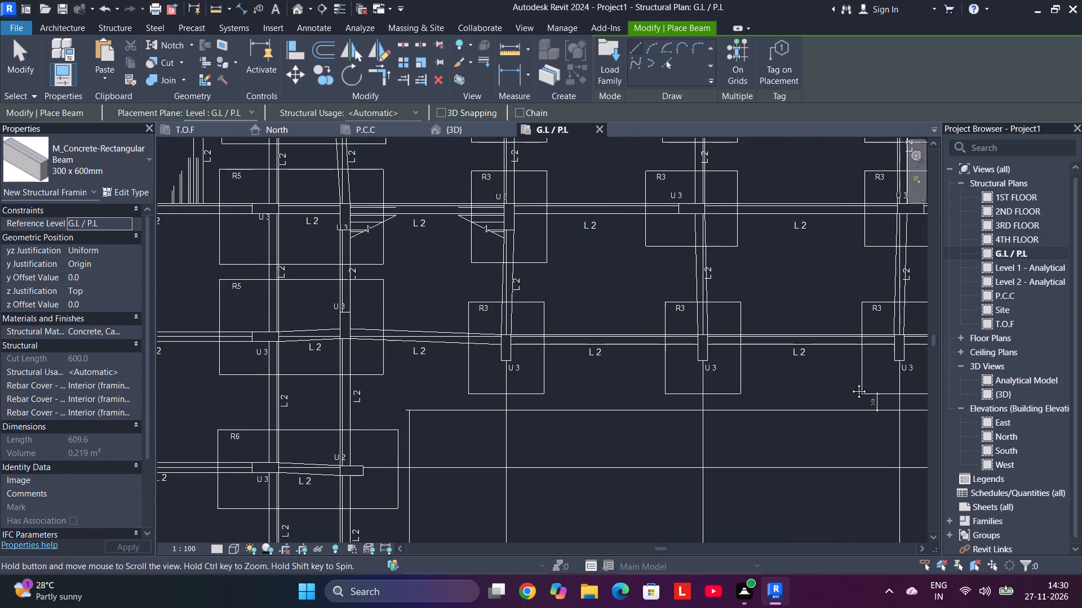
middle_click_drag(850, 383, 706, 394)
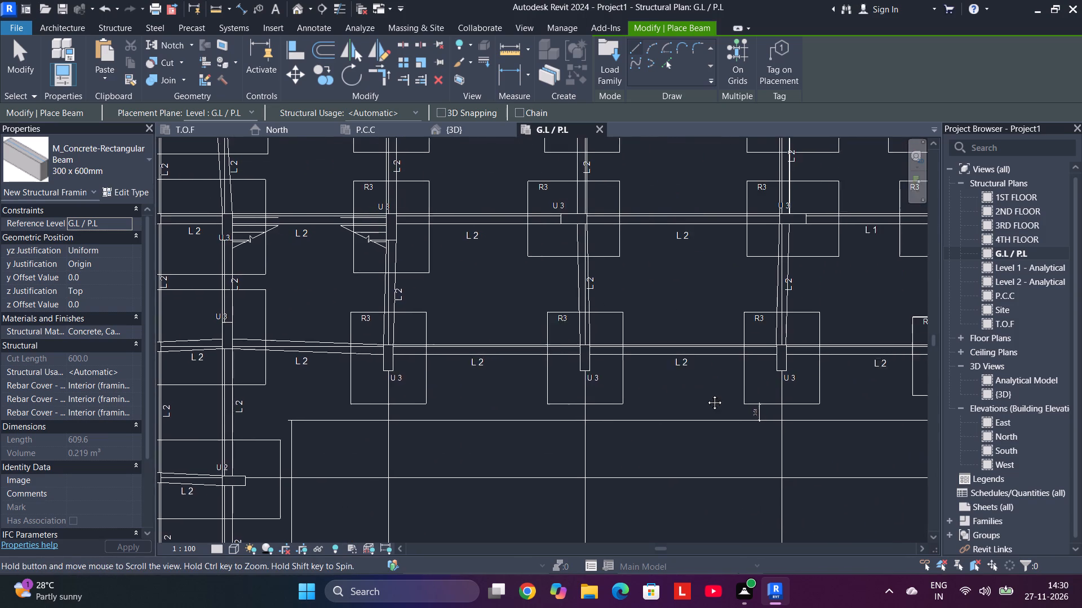
middle_click_drag(706, 394, 842, 391)
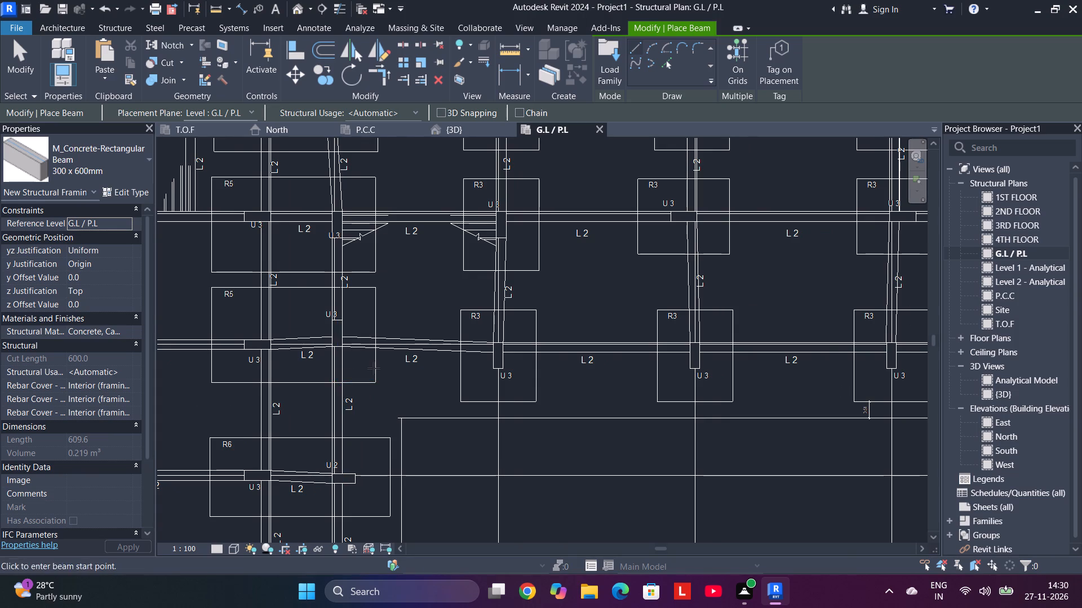
scroll(376, 368, "down", 7)
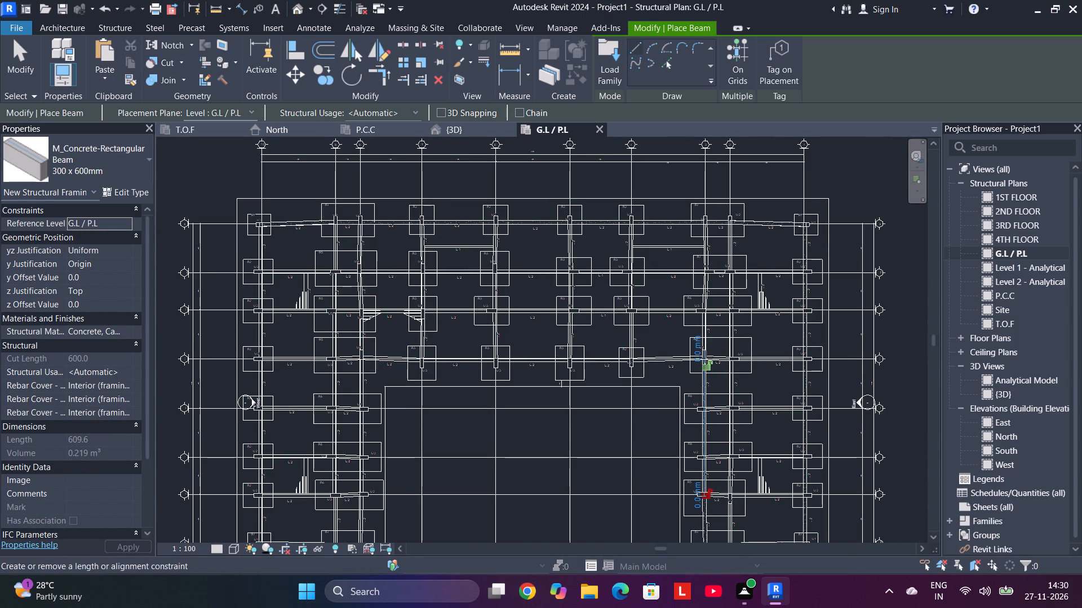
scroll(707, 356, "up", 15)
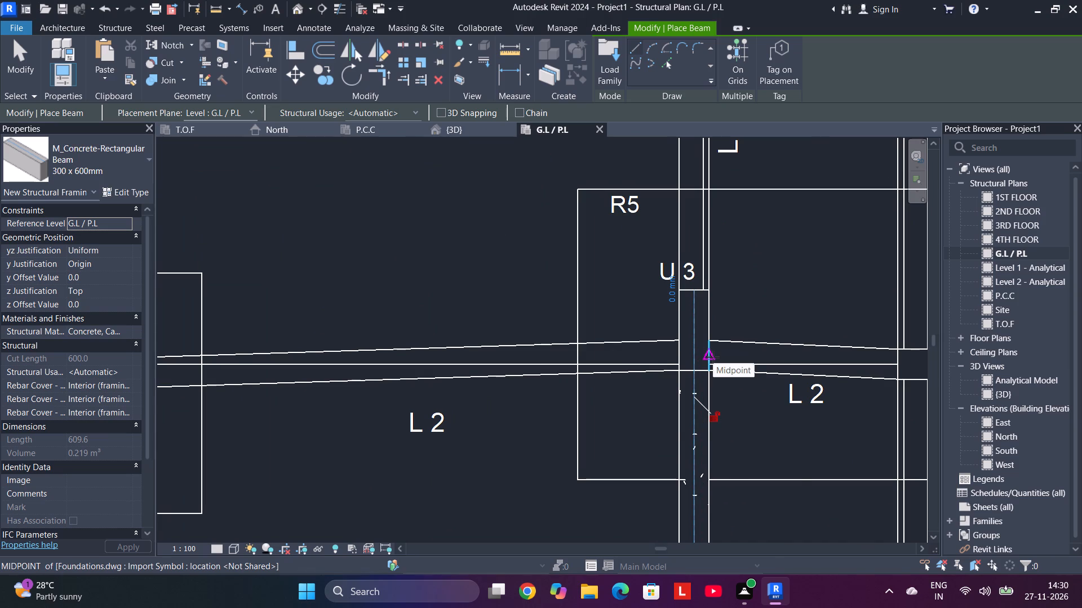
left_click(713, 357)
middle_click_drag(391, 389, 797, 333)
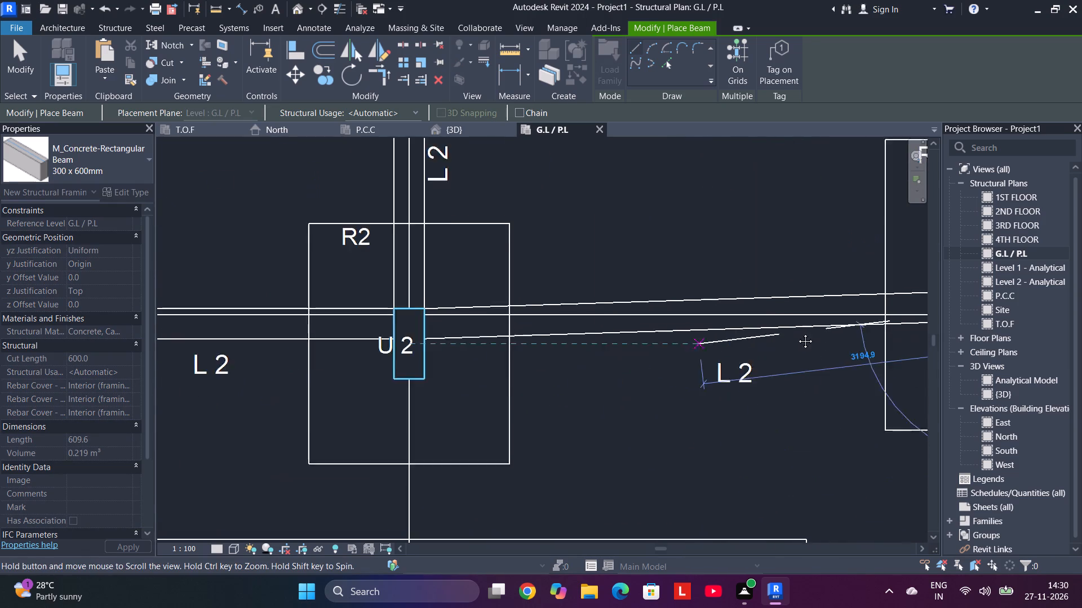
left_click(508, 320)
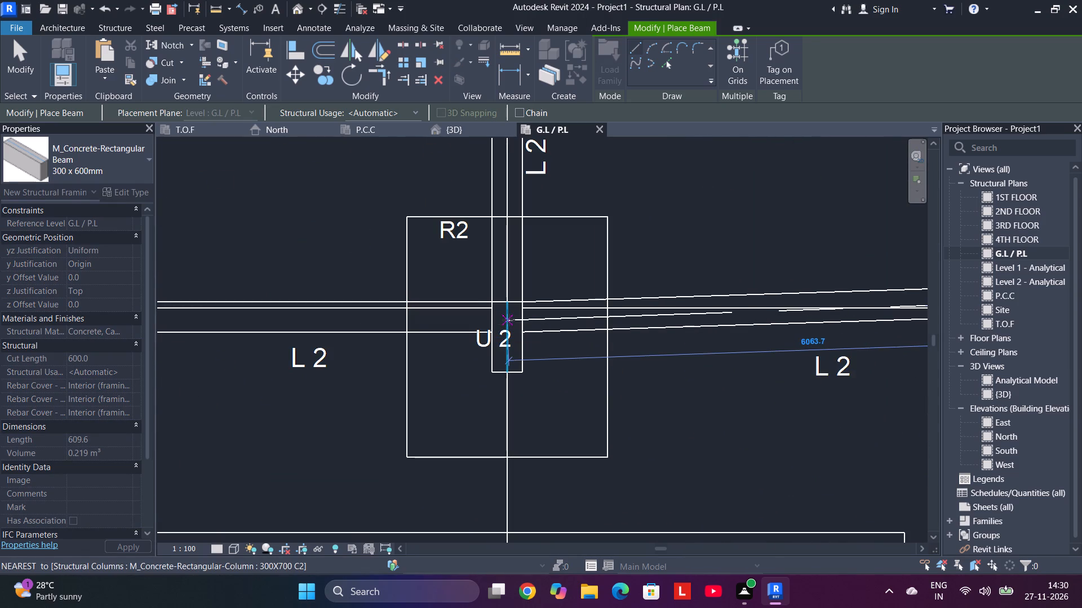
middle_click(508, 320)
Draw one horizontal 300 x 600mm L 2 beam from R2's U 2 column through the R3 footings to the farthest R3's U 3 column centreline.
left_click(508, 320)
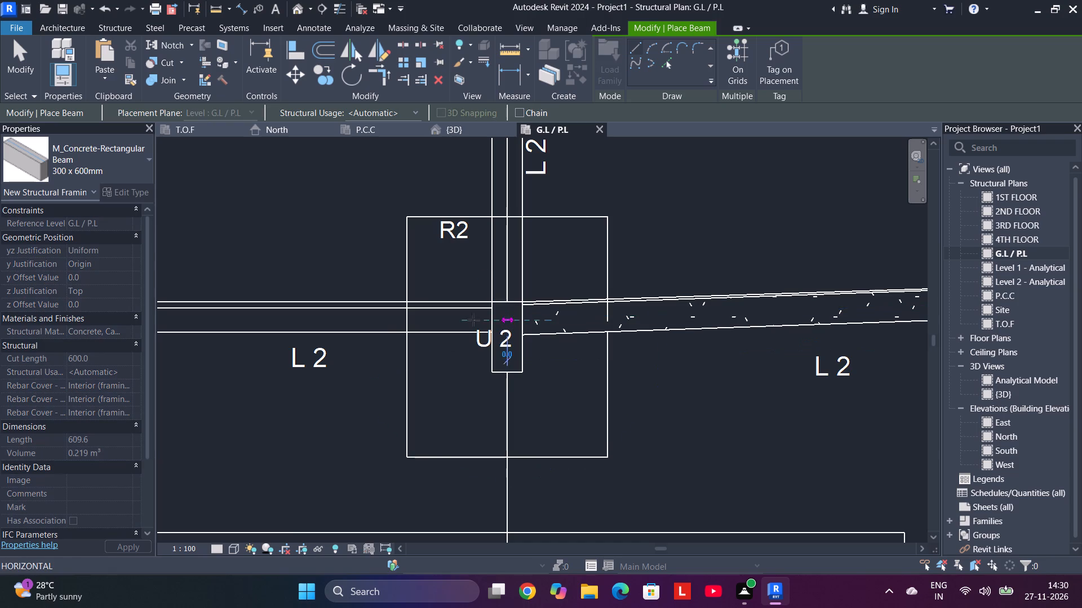
middle_click_drag(382, 323, 811, 318)
middle_click_drag(295, 324, 297, 324)
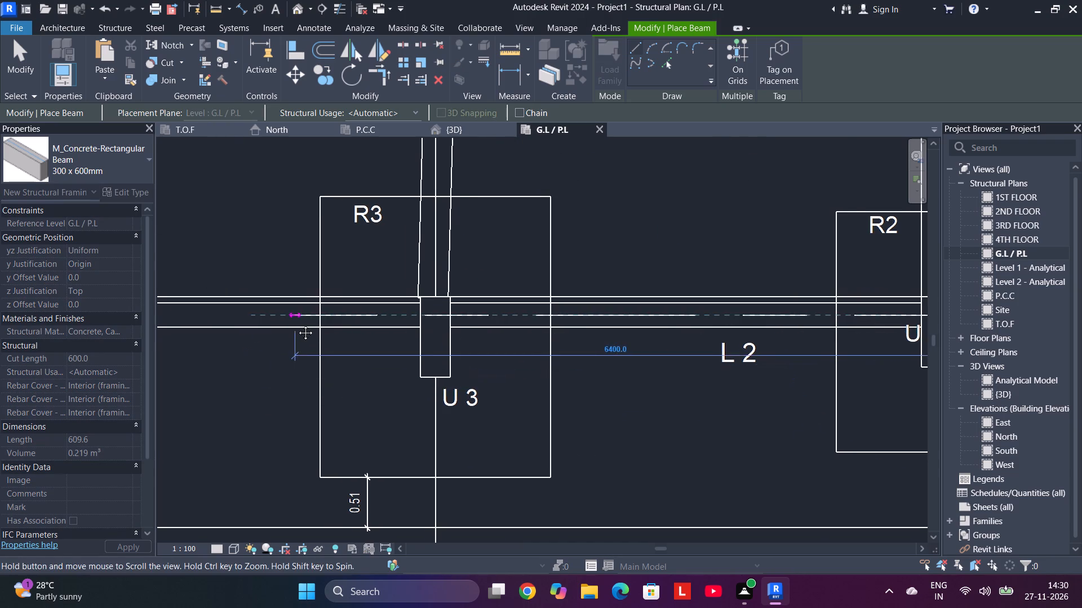
middle_click_drag(297, 324, 917, 316)
middle_click_drag(418, 301, 737, 296)
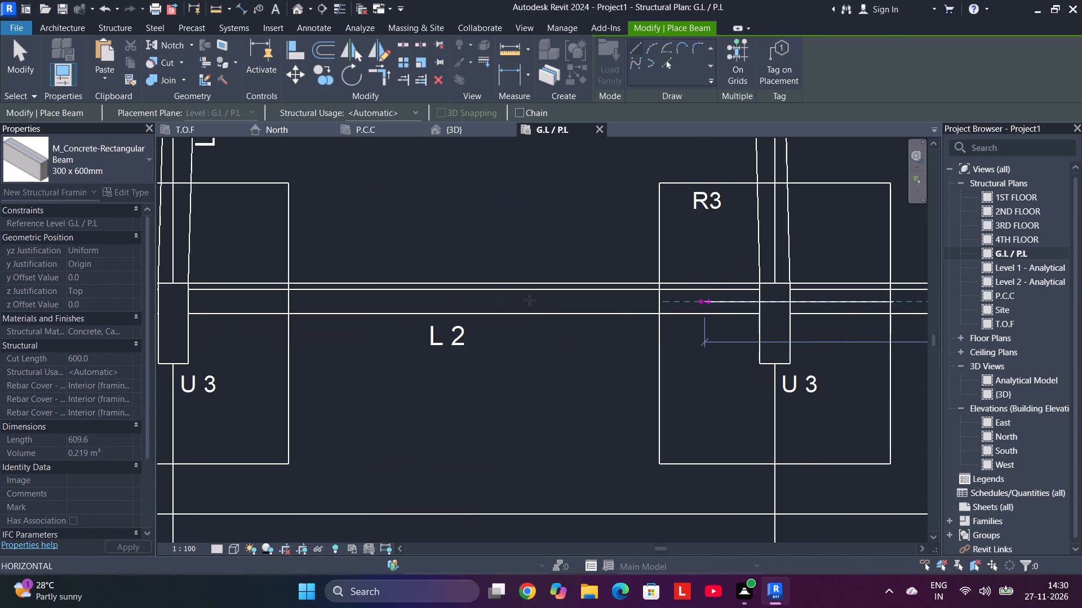
middle_click_drag(267, 296, 713, 285)
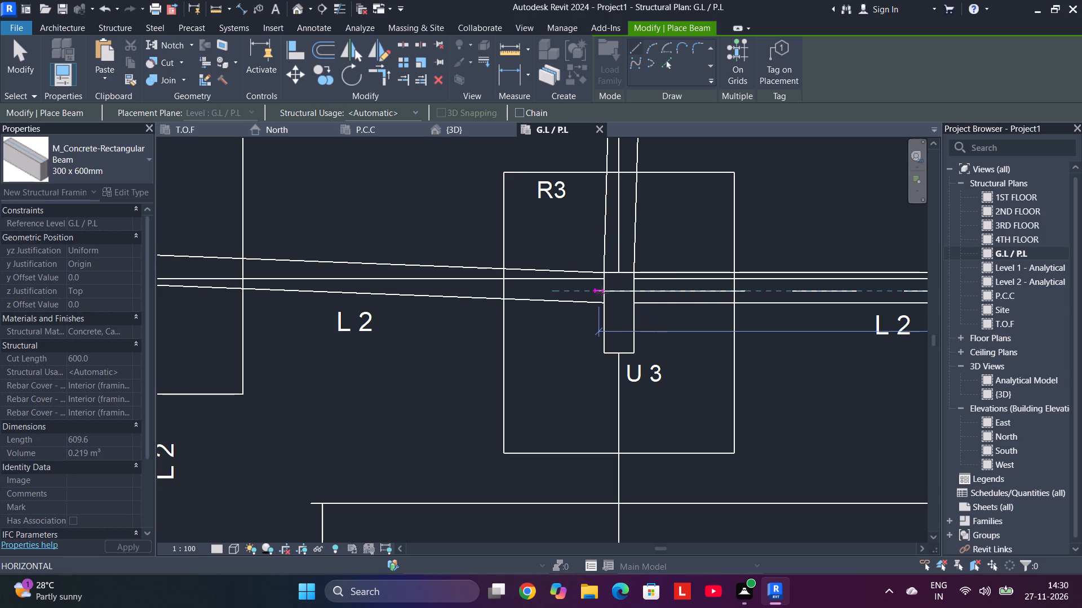
left_click(618, 296)
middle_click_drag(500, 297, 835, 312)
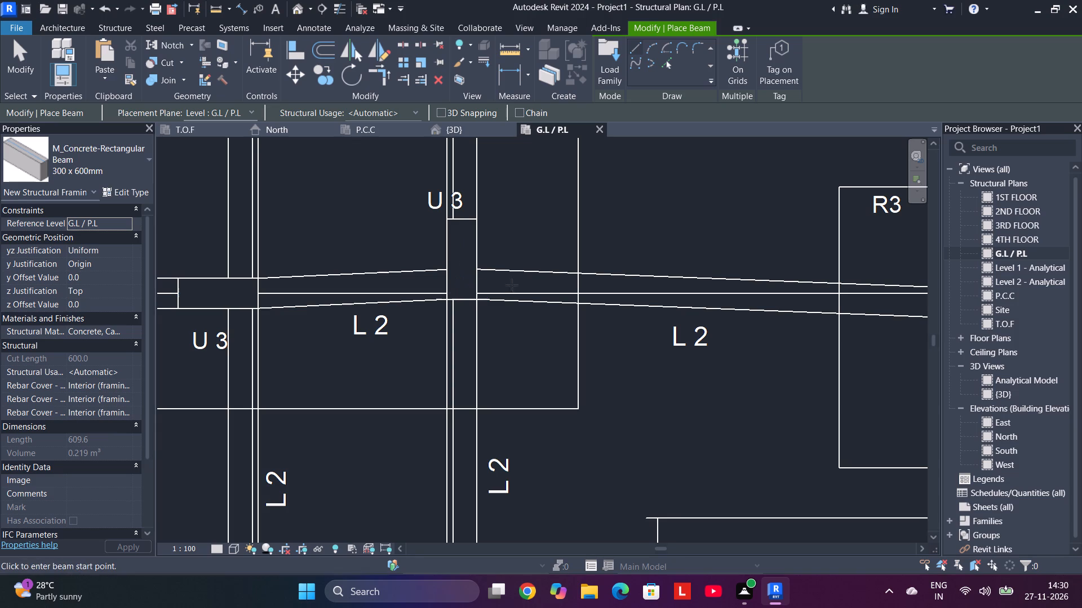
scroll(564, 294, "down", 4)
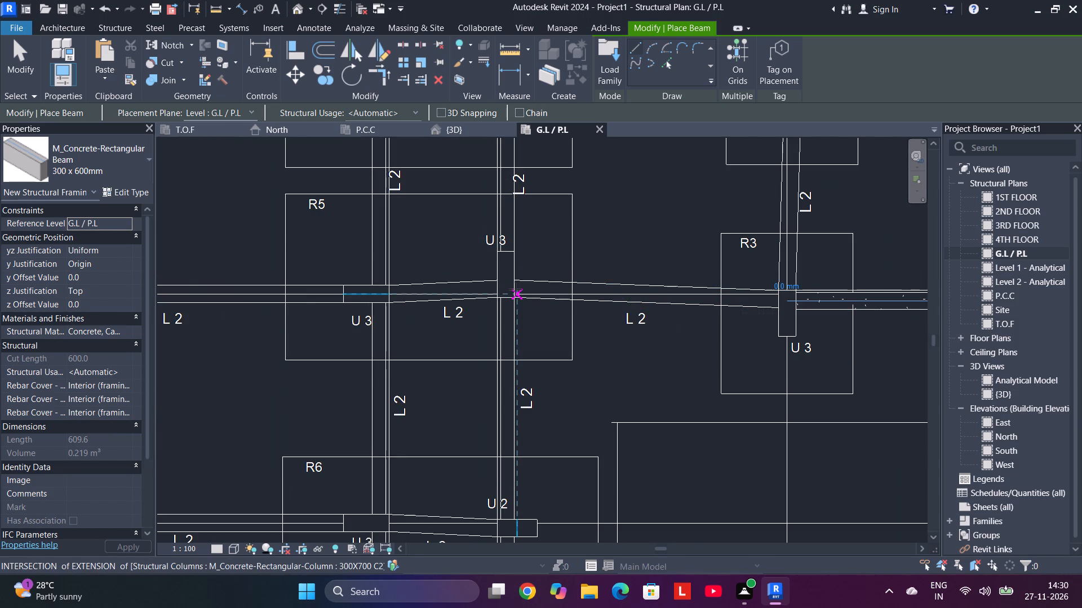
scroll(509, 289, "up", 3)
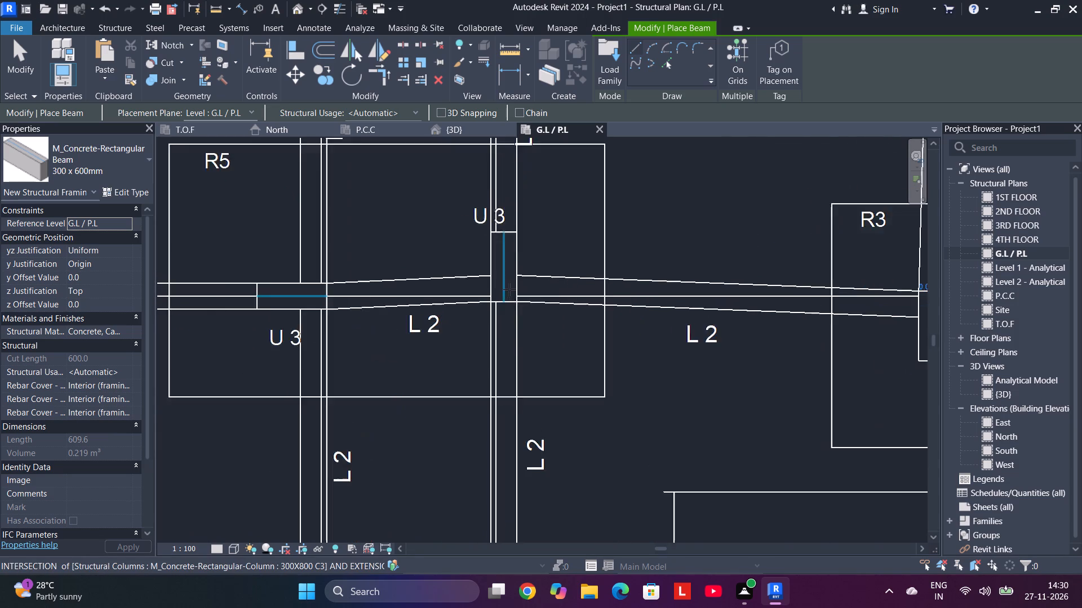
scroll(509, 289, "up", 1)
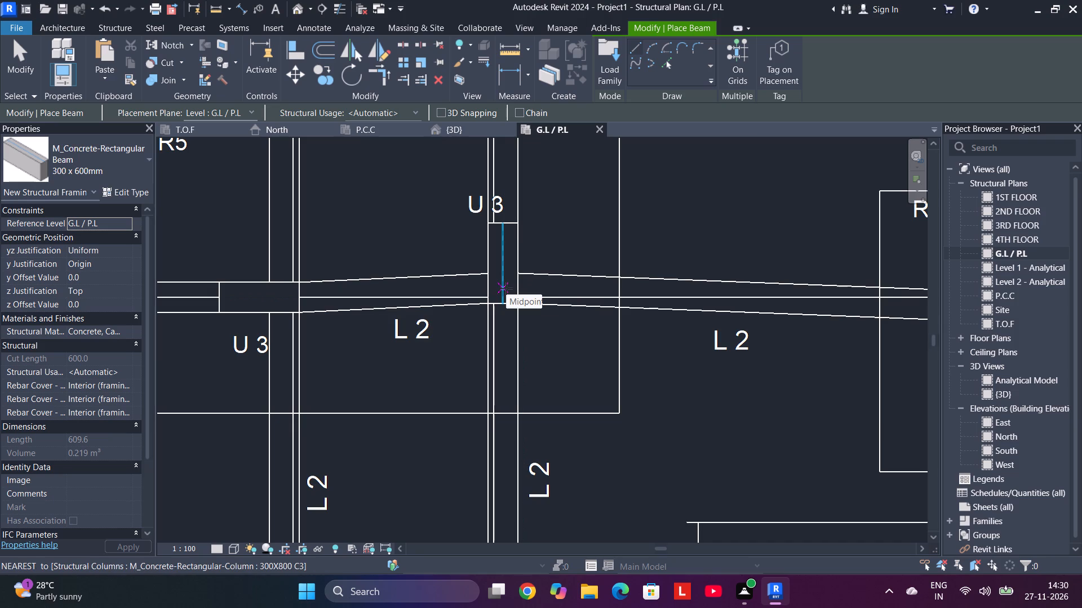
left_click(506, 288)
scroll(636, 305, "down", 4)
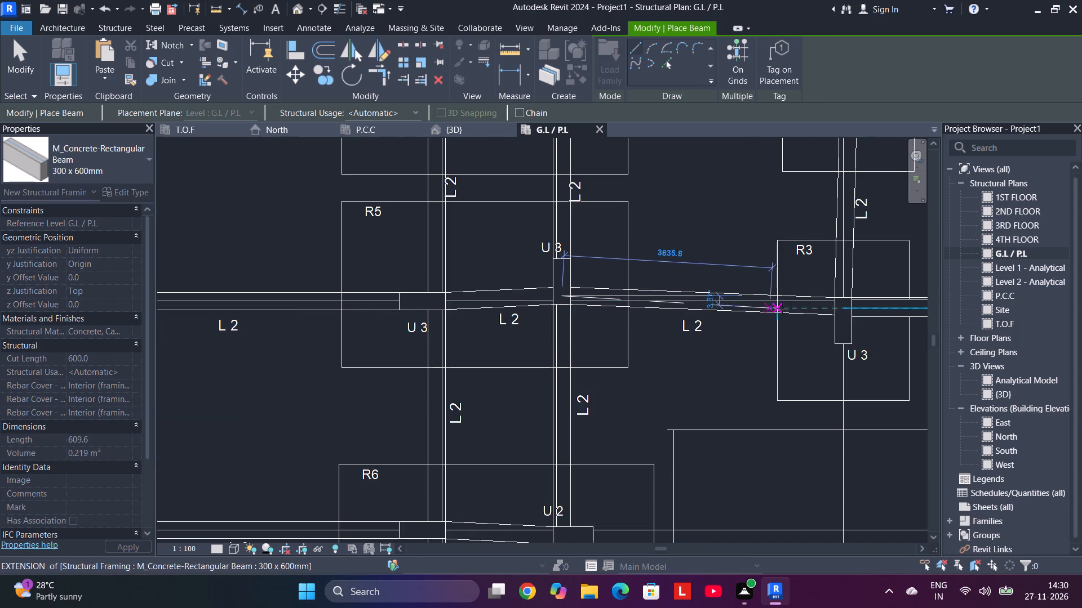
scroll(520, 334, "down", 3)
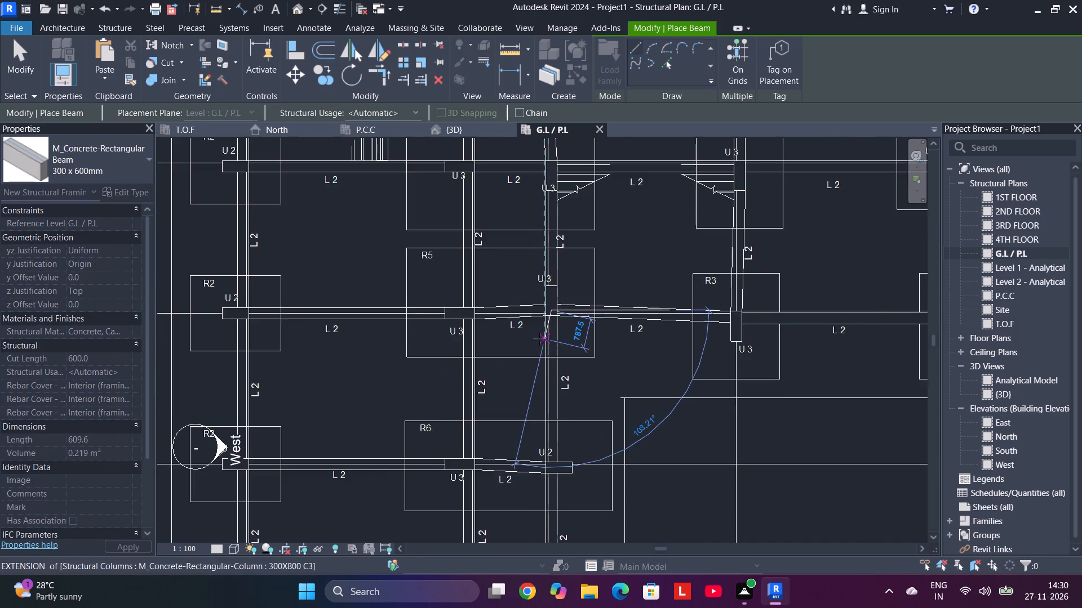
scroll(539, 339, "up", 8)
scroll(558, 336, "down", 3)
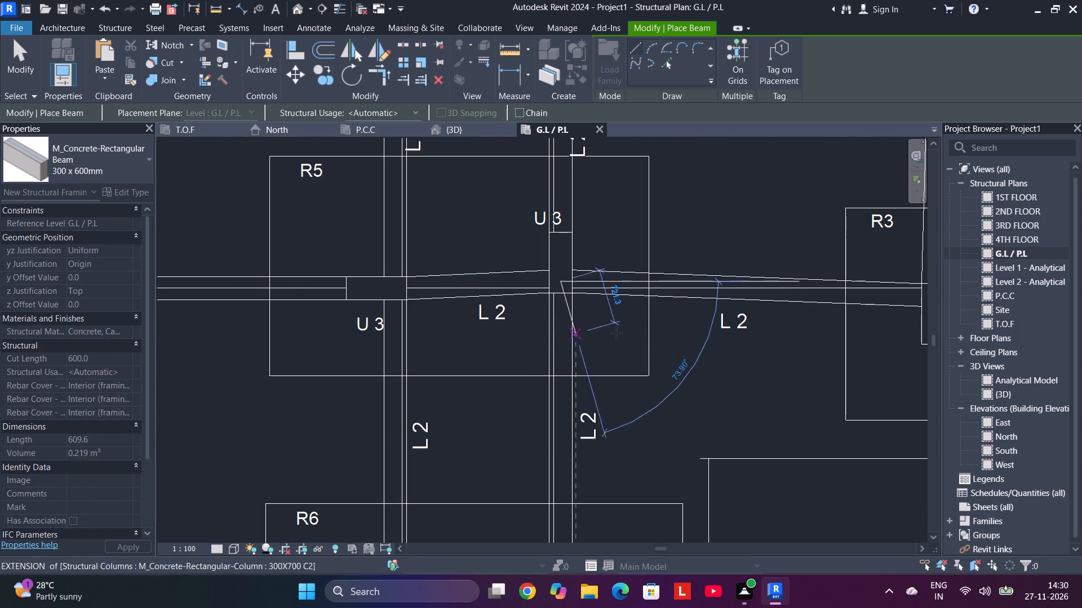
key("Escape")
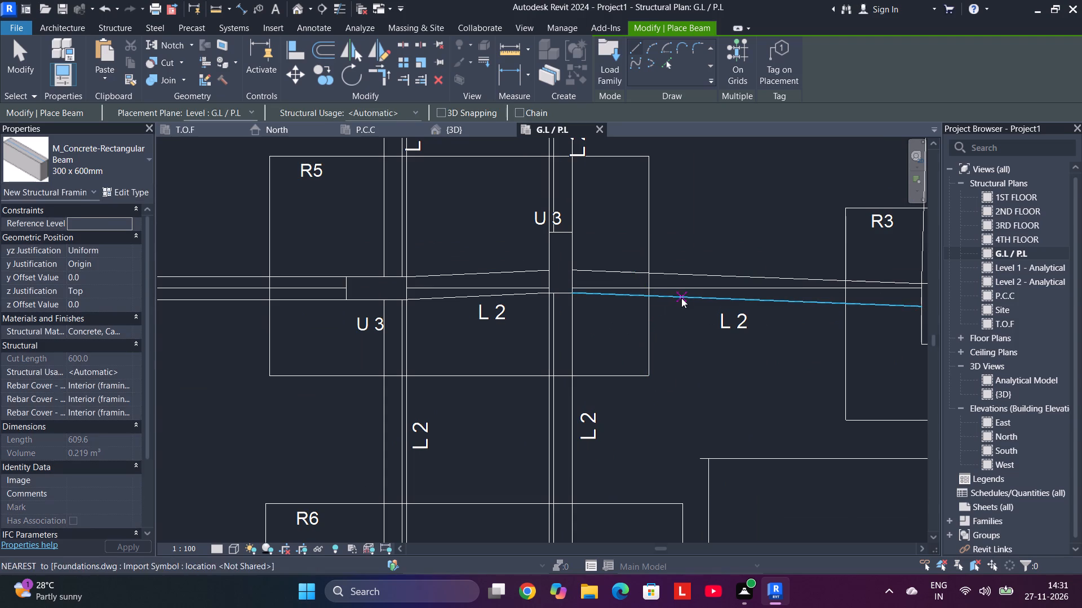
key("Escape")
Align the upper edge of the horizontal L 2 beam through the R3 footings with its line in the foundation drawing.
scroll(762, 311, "down", 1)
middle_click_drag(728, 332, 646, 363)
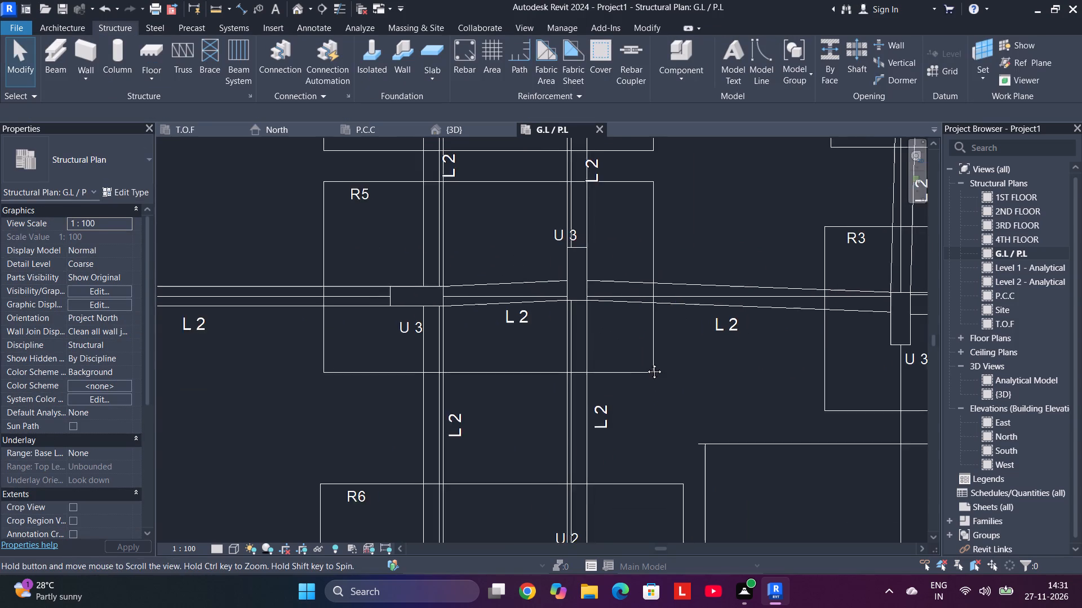
middle_click_drag(646, 363, 493, 371)
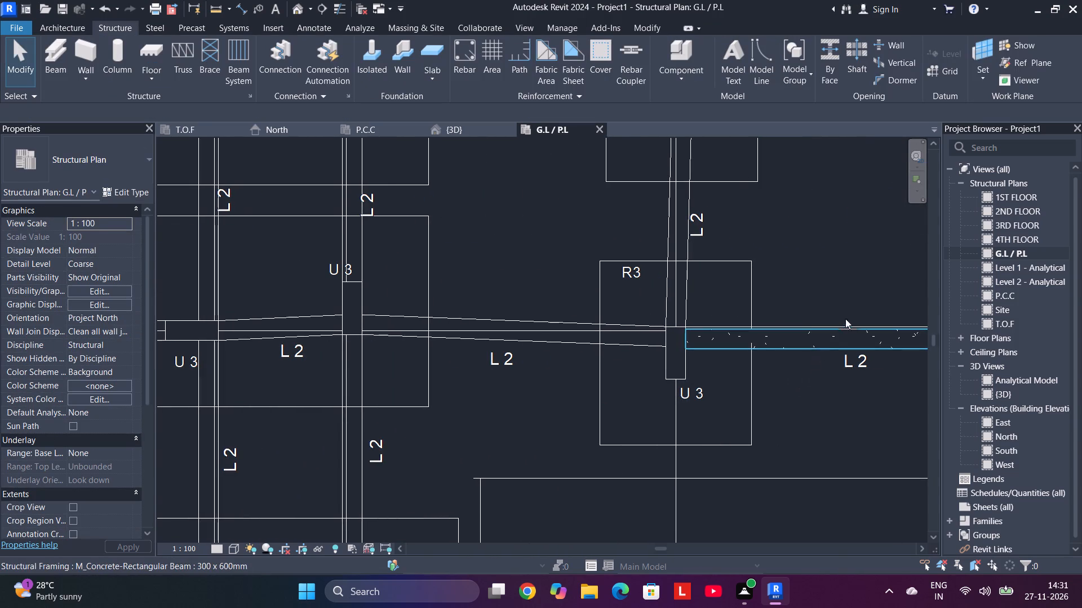
scroll(866, 307, "up", 1)
middle_click_drag(867, 307, 544, 300)
scroll(627, 351, "up", 3)
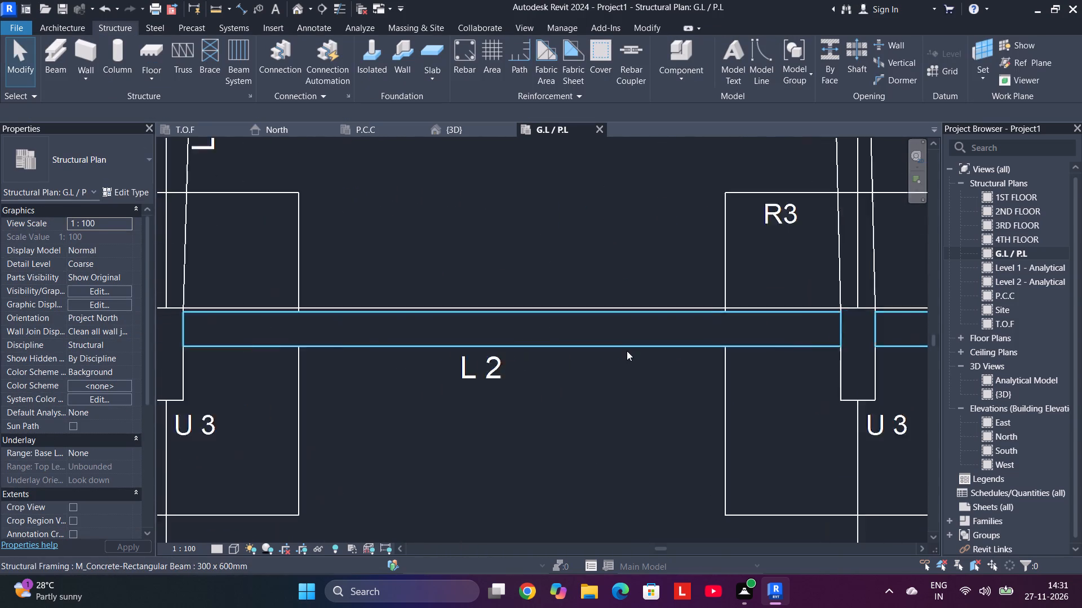
scroll(627, 351, "up", 2)
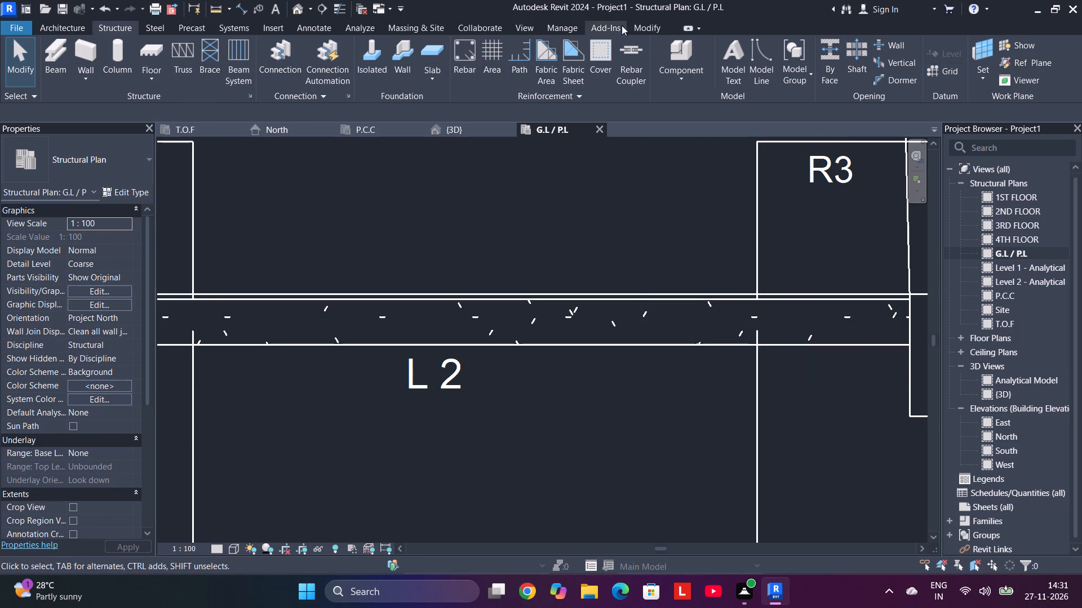
left_click(659, 28)
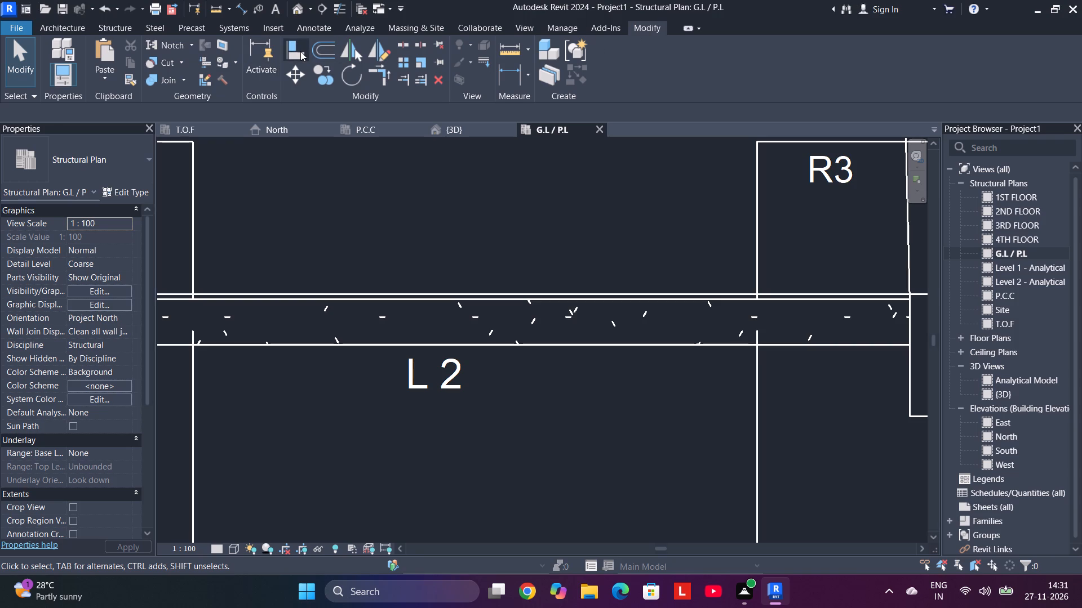
left_click(300, 51)
scroll(492, 309, "up", 4)
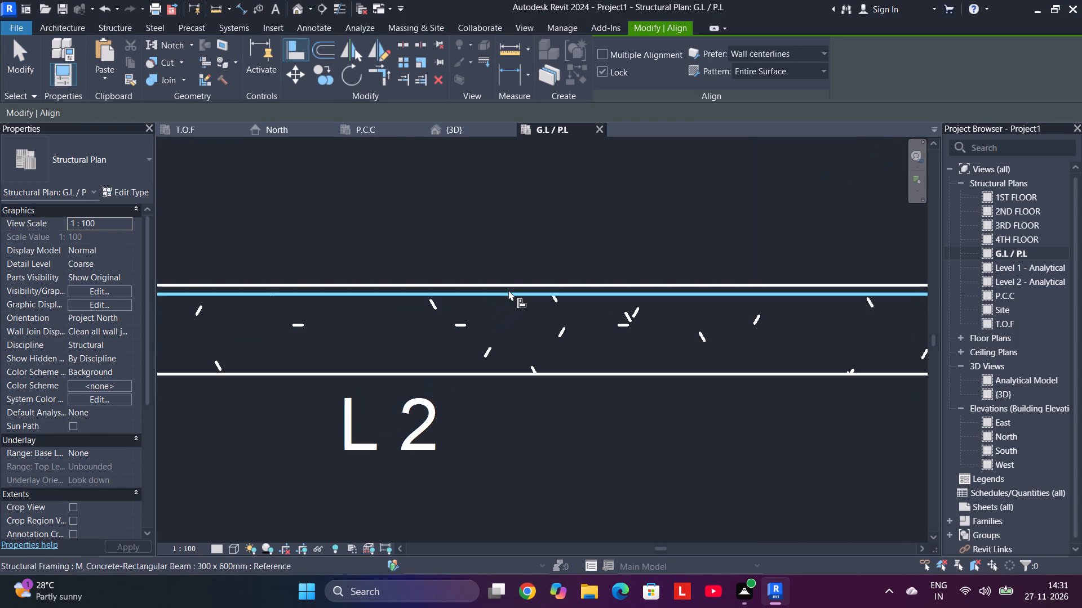
left_click(513, 284)
left_click(517, 299)
scroll(529, 294, "down", 5)
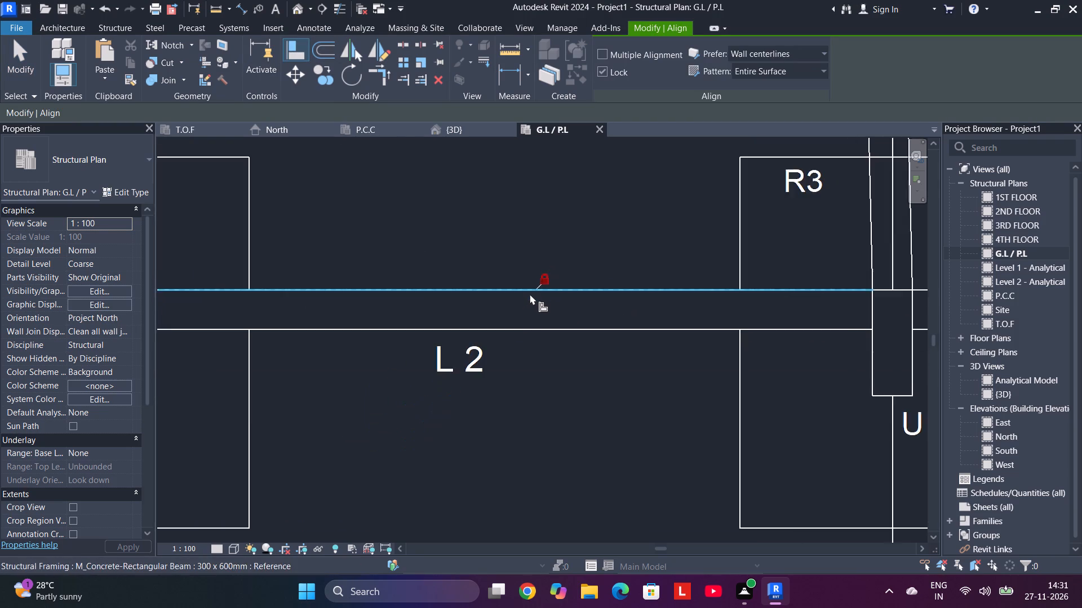
Draw the sloped 300 x 600mm L 2 beam from the first R3's U 3 column to the centreline of R5's nearest U 3 column.
scroll(531, 293, "down", 5)
middle_click_drag(653, 299, 336, 306)
scroll(699, 318, "down", 4)
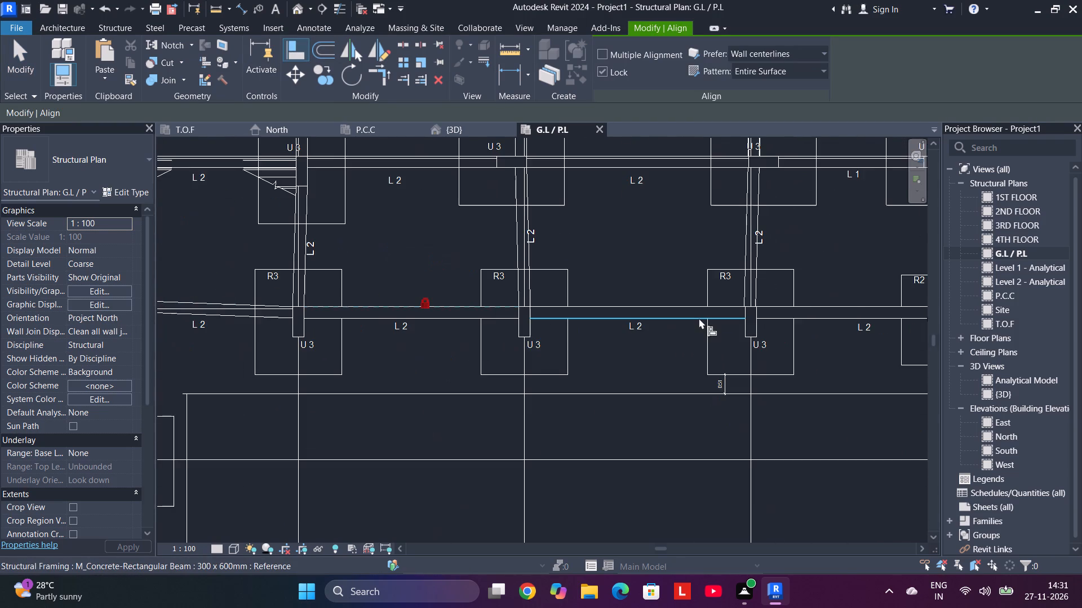
middle_click_drag(414, 288, 618, 287)
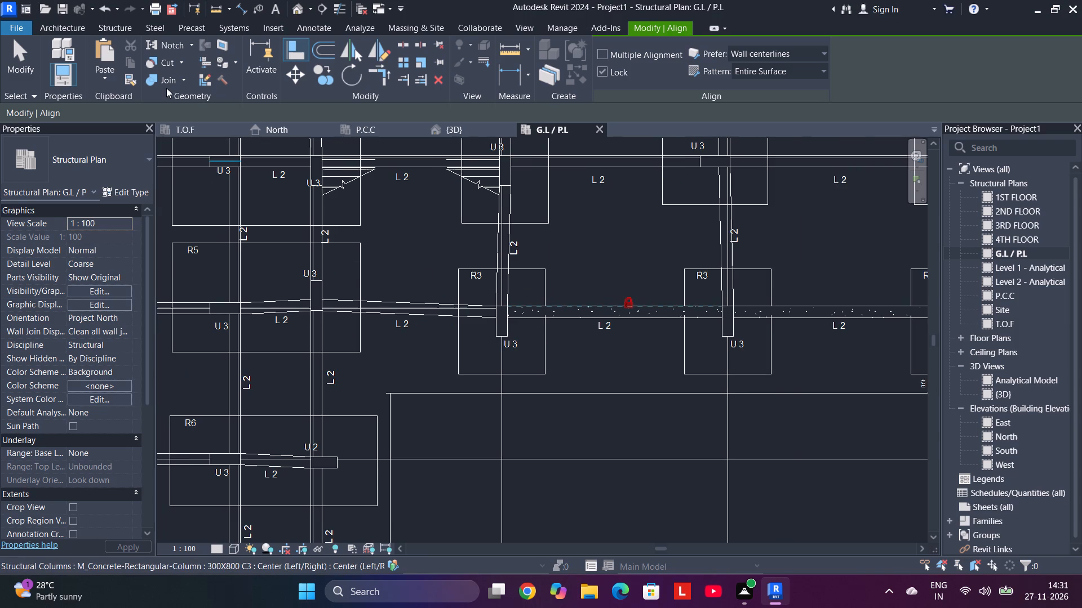
middle_click_drag(405, 278, 438, 266)
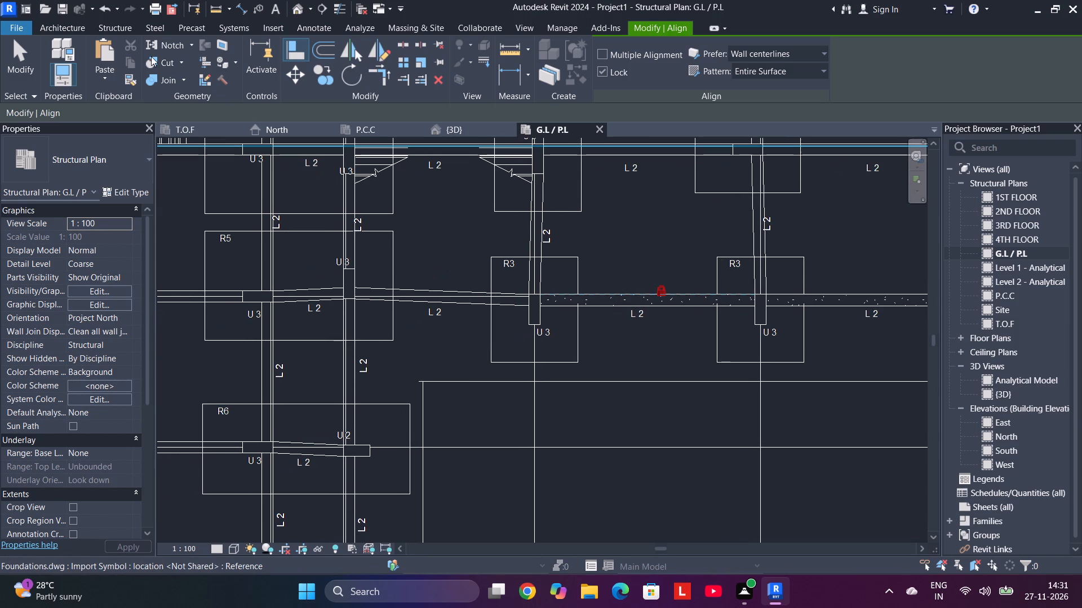
left_click(134, 29)
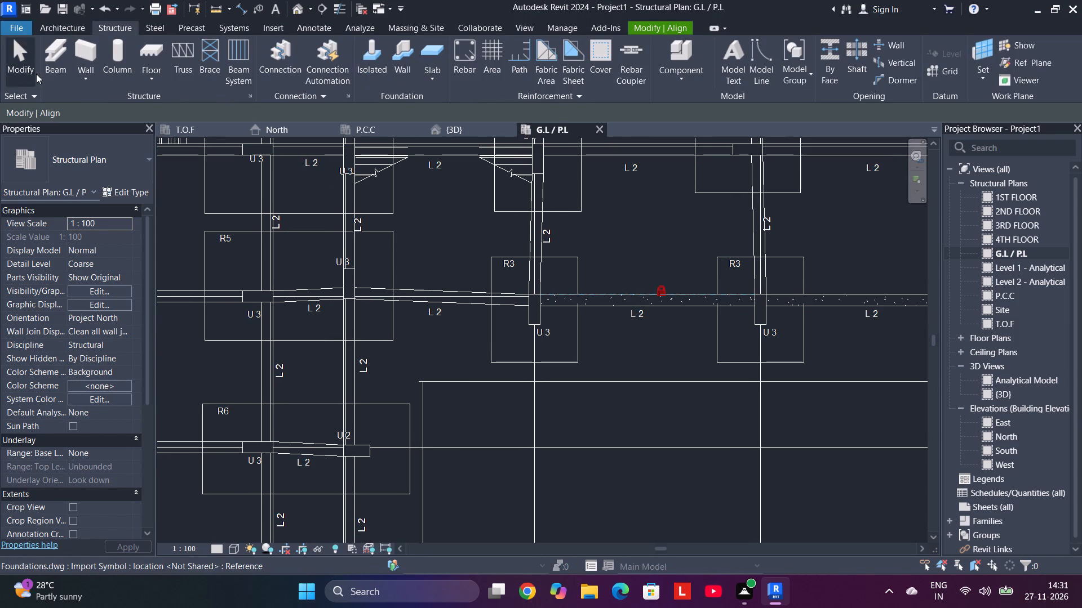
left_click(54, 74)
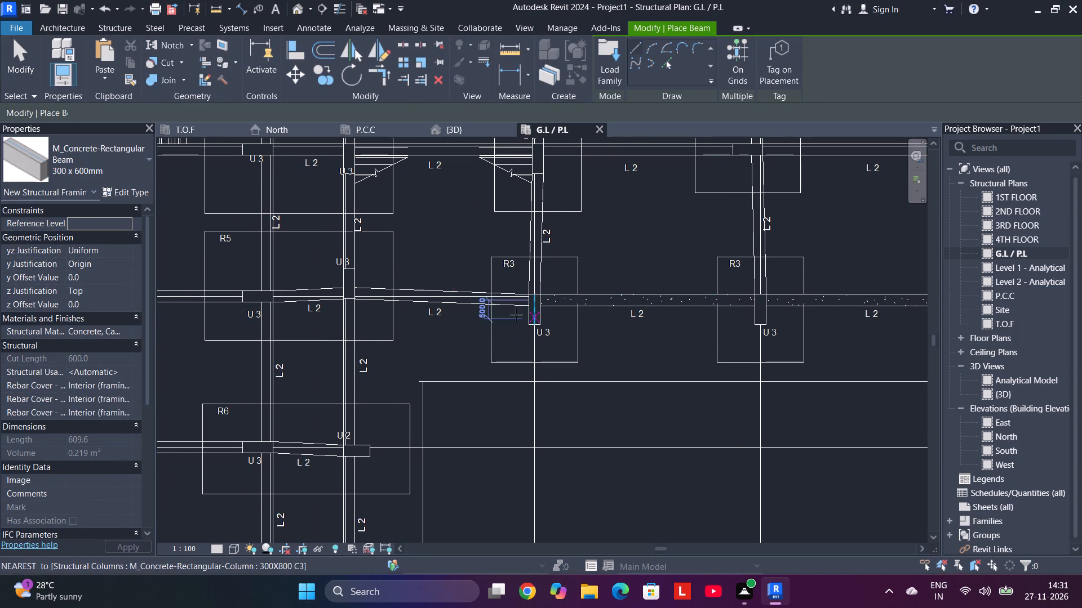
scroll(515, 315, "up", 7)
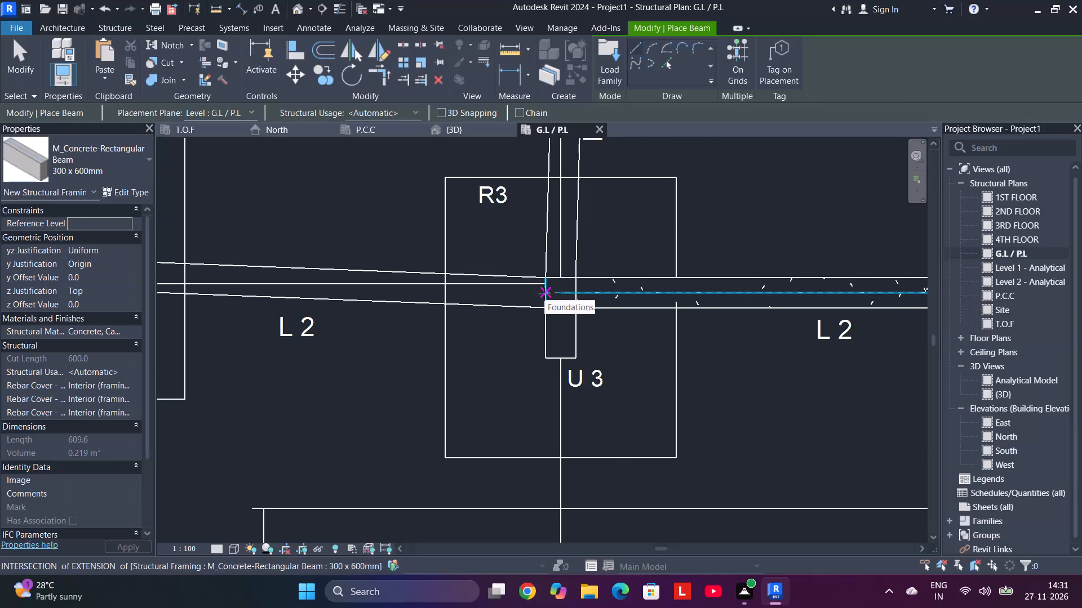
left_click(544, 294)
middle_click_drag(375, 278, 597, 279)
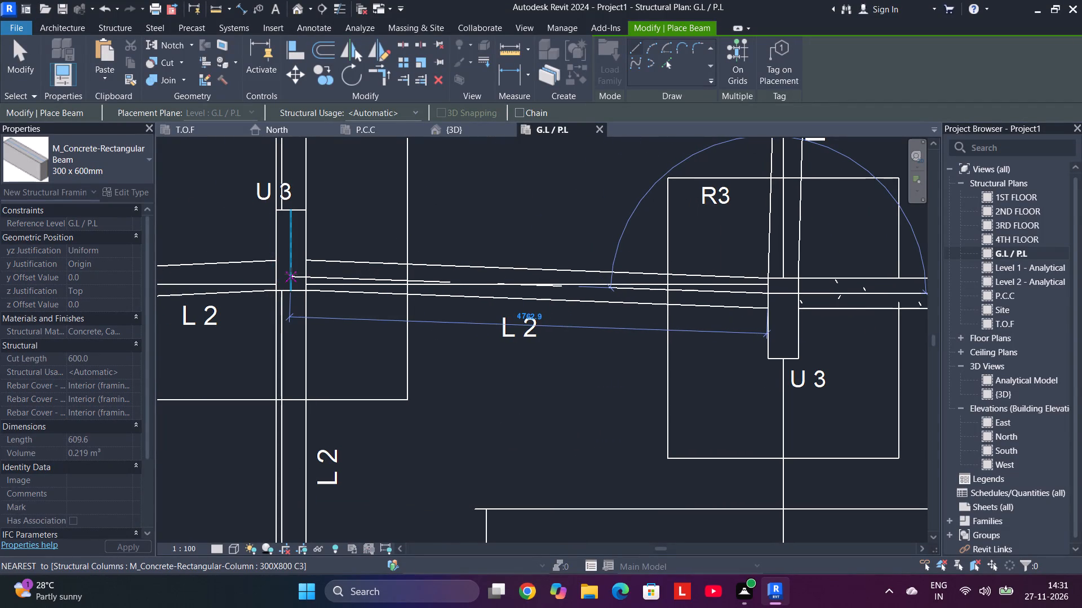
left_click(291, 272)
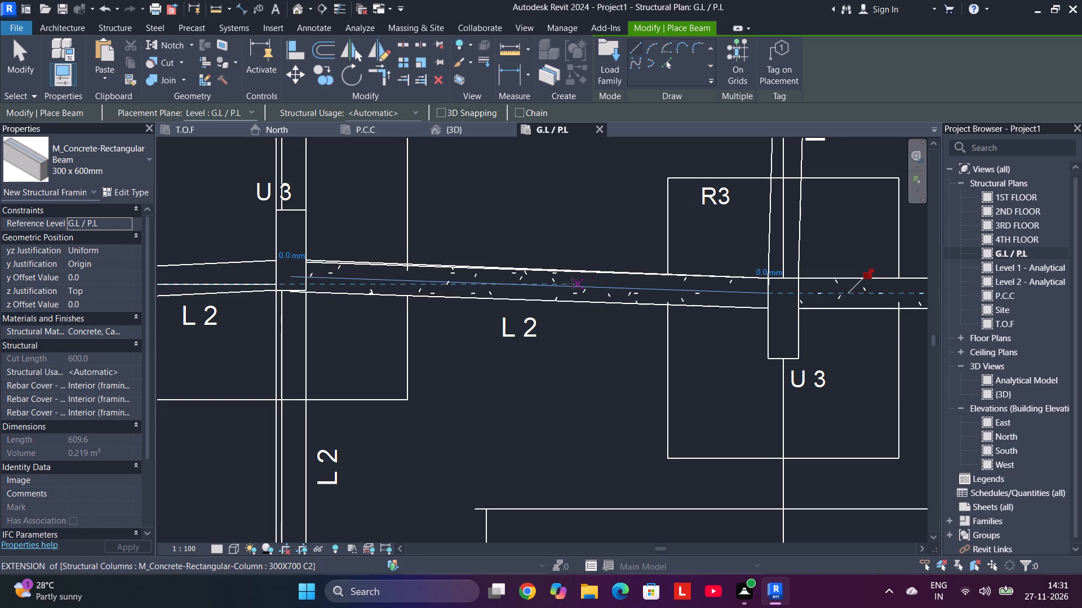
scroll(497, 256, "up", 4)
key("Escape")
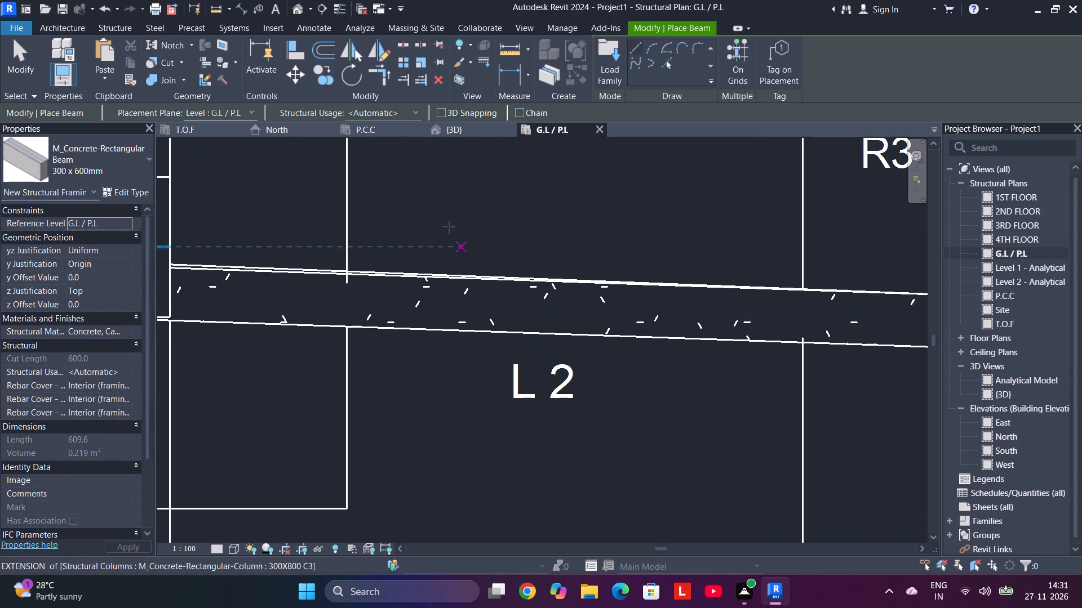
key("Escape")
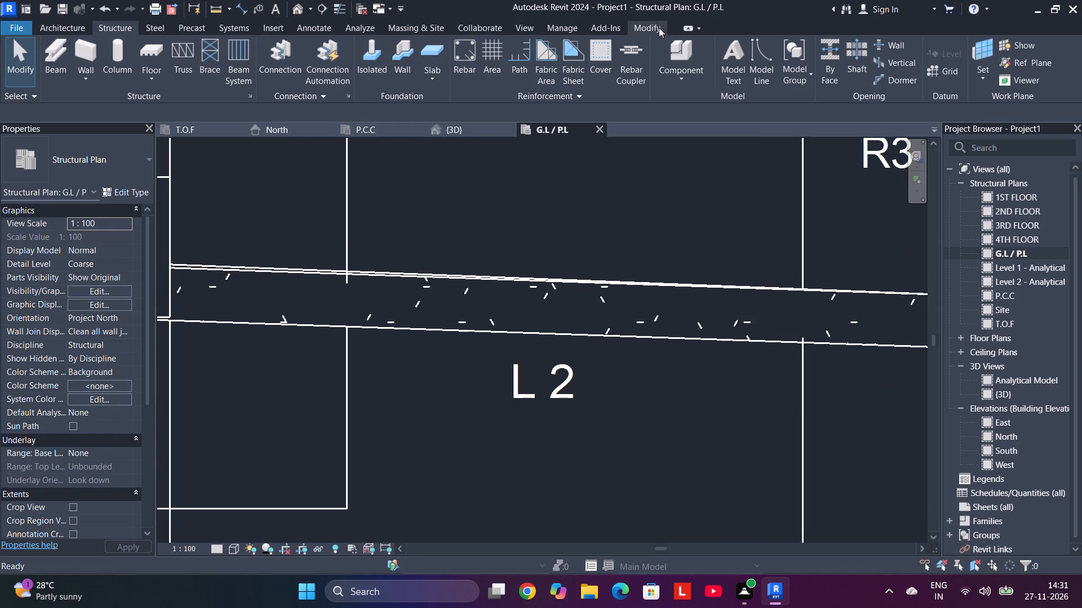
Align the upper edge of the sloped L 2 beam between R5 and R3 with its line in the foundation drawing.
left_click(659, 28)
left_click(304, 53)
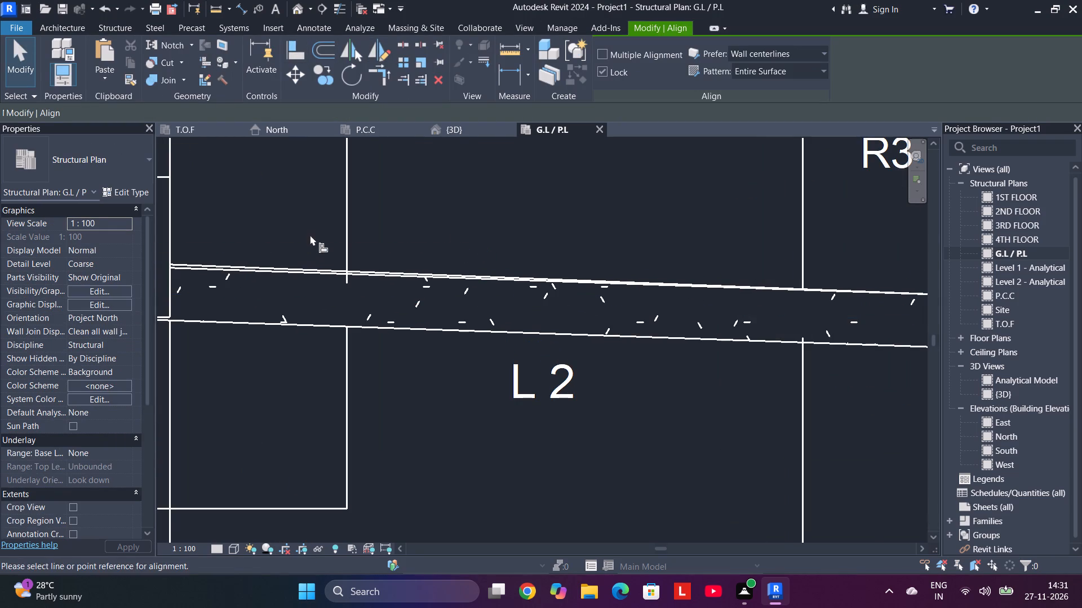
left_click(311, 266)
left_click(313, 273)
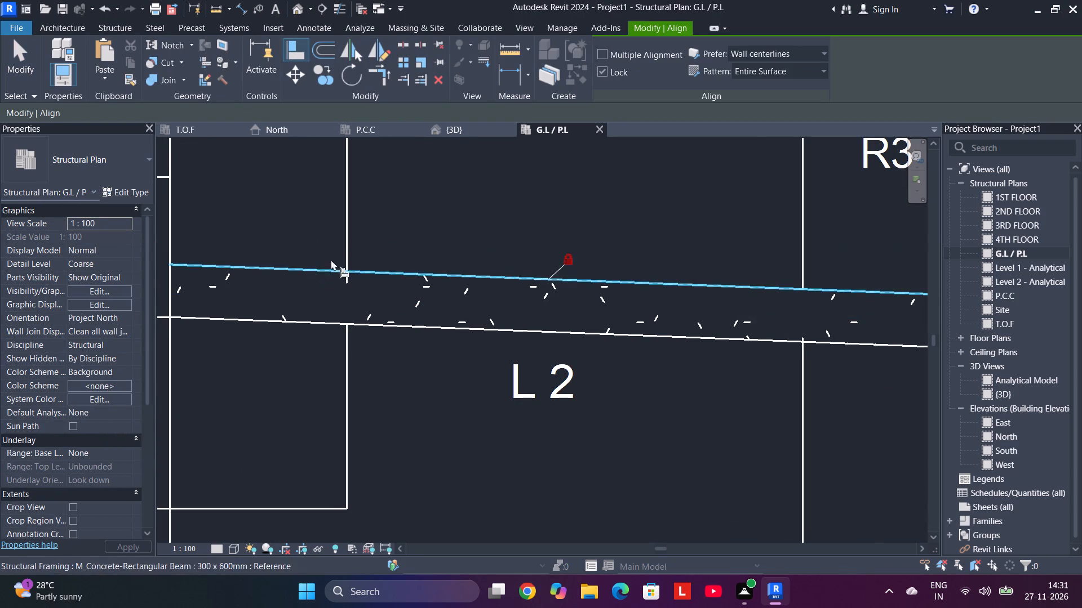
Draw the slightly inclined 300 x 600mm L 2 beam from R4's U 1 column to the near edge of the adjacent R6's U 2 column.
middle_click_drag(433, 231, 713, 256)
scroll(656, 227, "down", 4)
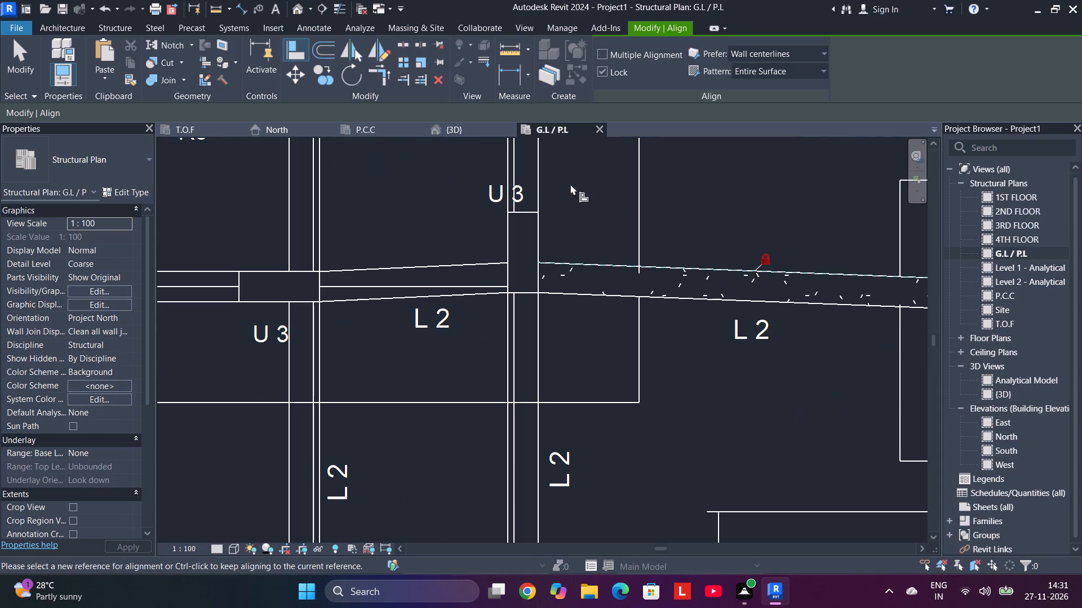
left_click(125, 24)
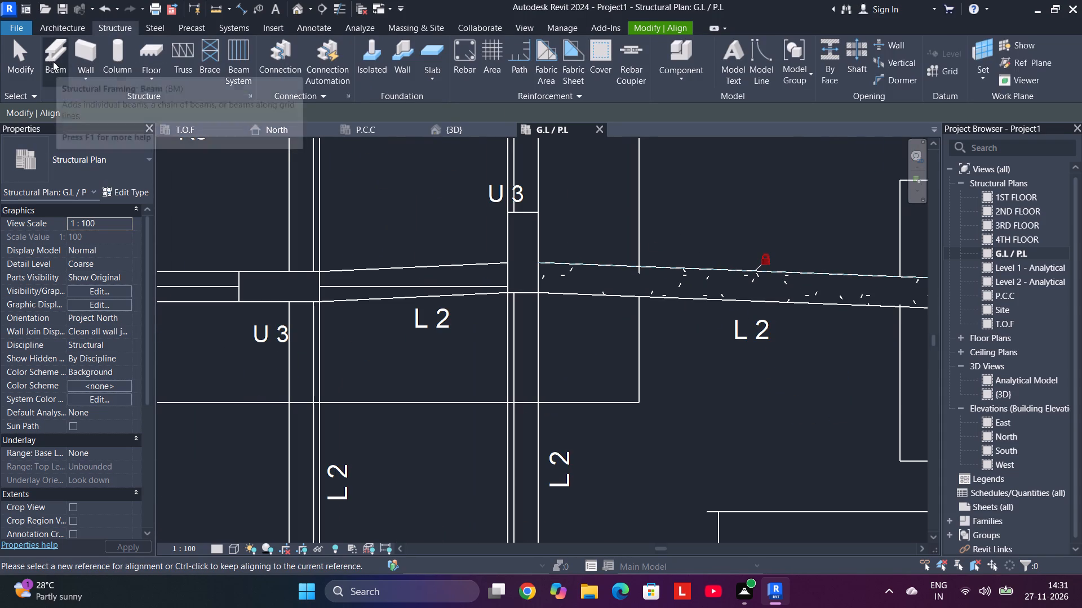
left_click(53, 61)
scroll(485, 314, "down", 2)
middle_click_drag(485, 311, 470, 221)
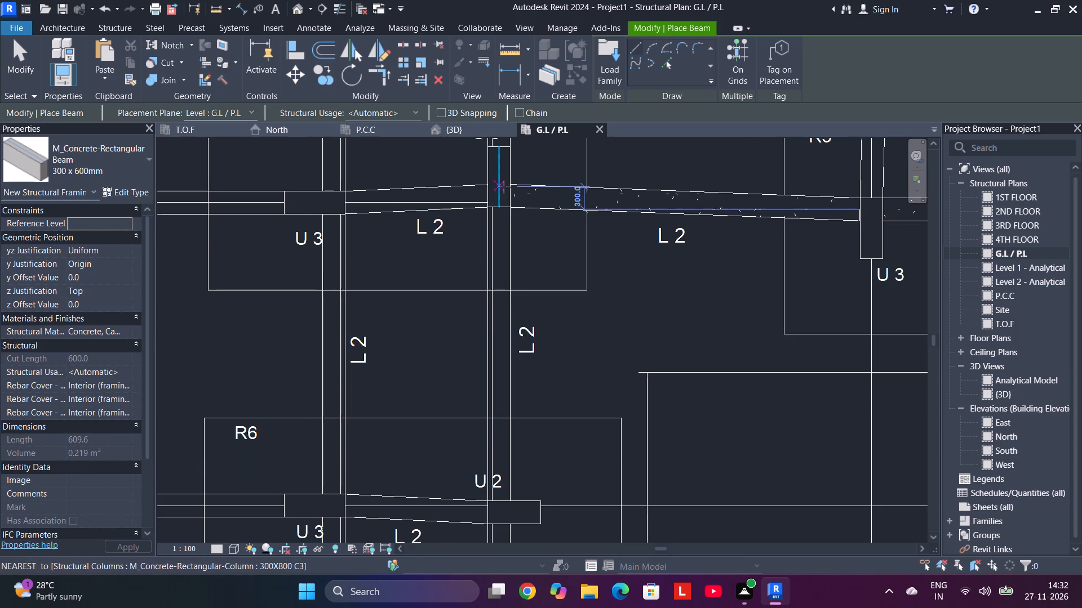
scroll(505, 204, "down", 5)
middle_click_drag(524, 358, 502, 167)
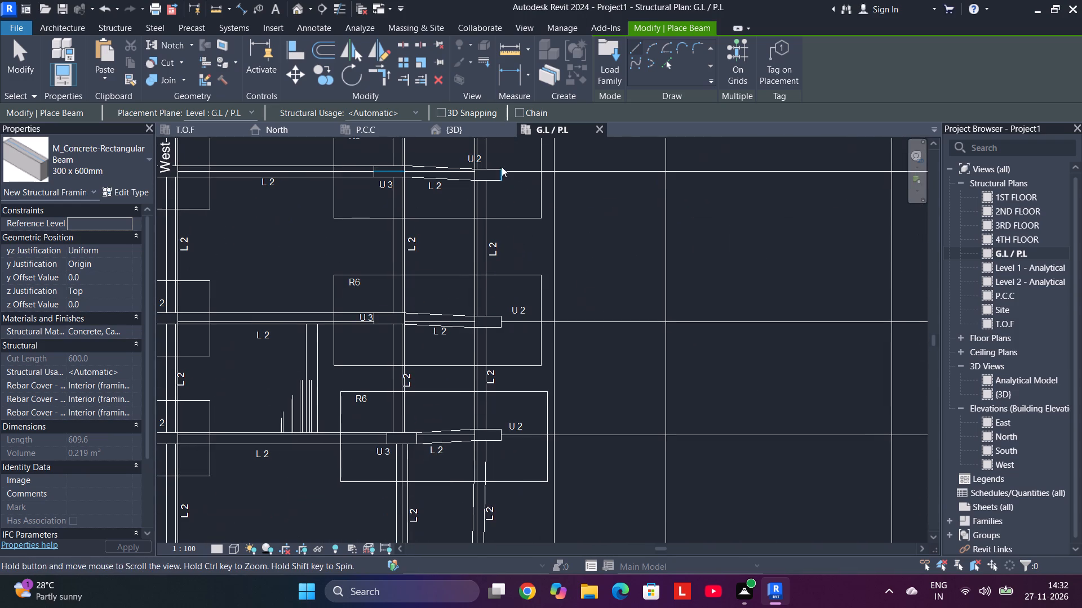
middle_click_drag(502, 167, 502, 166)
middle_click_drag(517, 372, 512, 197)
scroll(546, 398, "down", 2)
middle_click_drag(544, 396, 536, 334)
scroll(489, 383, "up", 3)
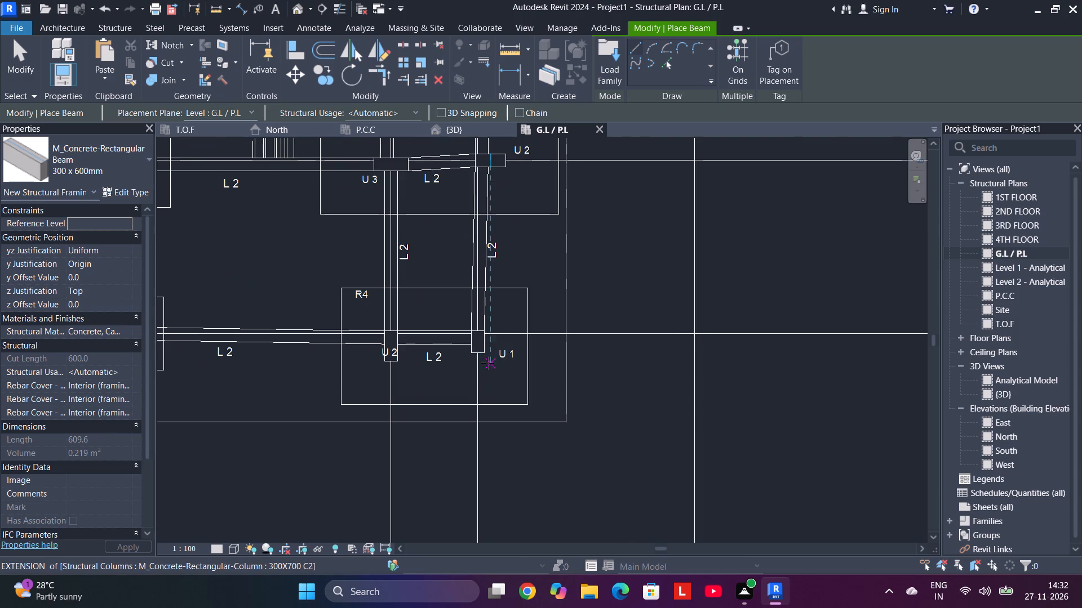
scroll(479, 355, "up", 8)
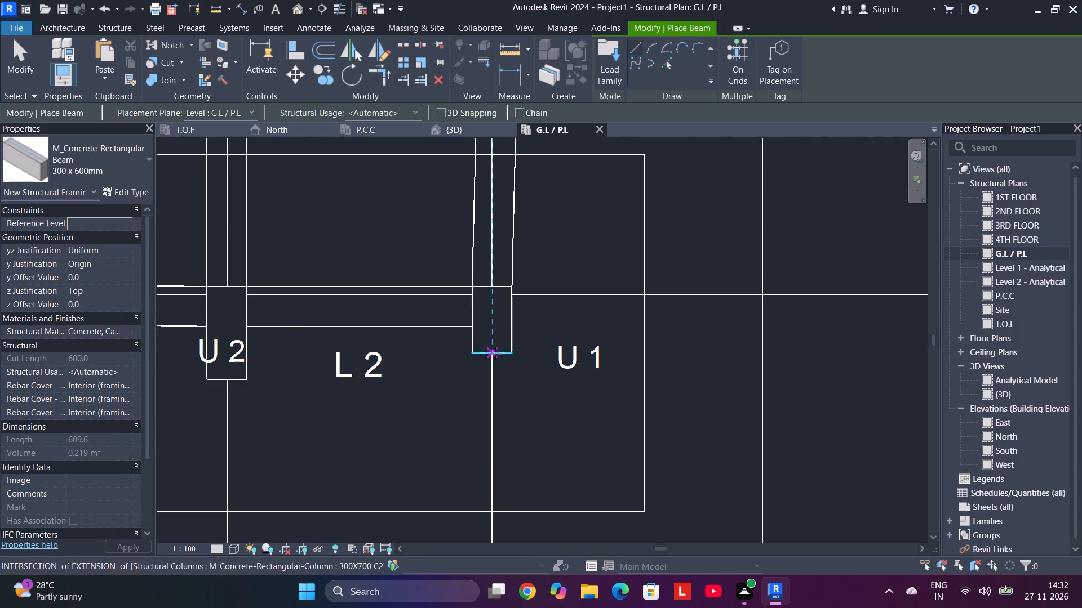
left_click(493, 321)
middle_click_drag(494, 197, 483, 463)
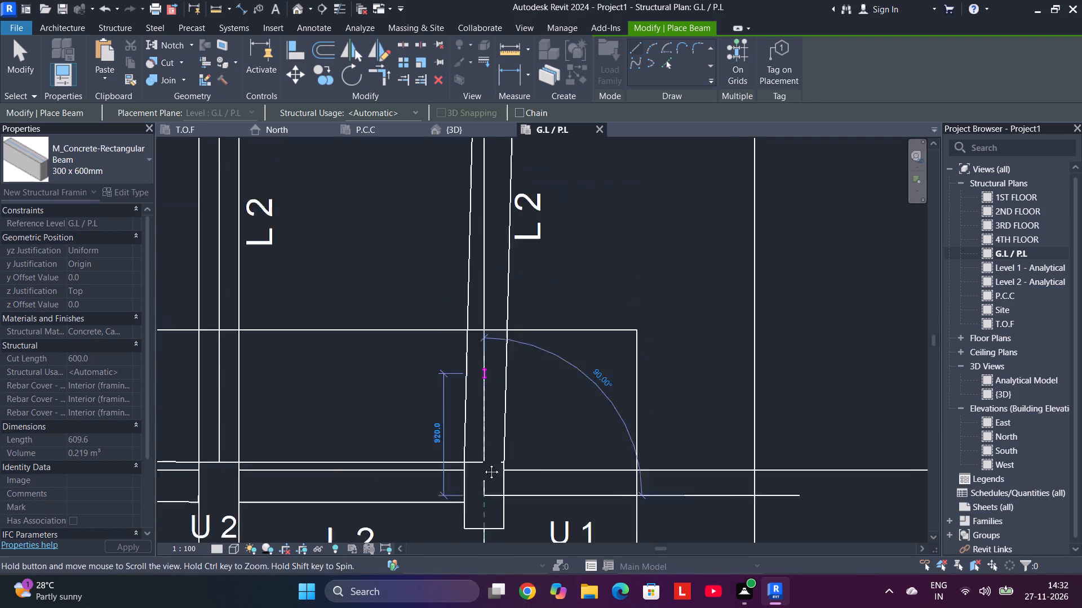
middle_click_drag(483, 463, 483, 464)
middle_click_drag(489, 254, 485, 435)
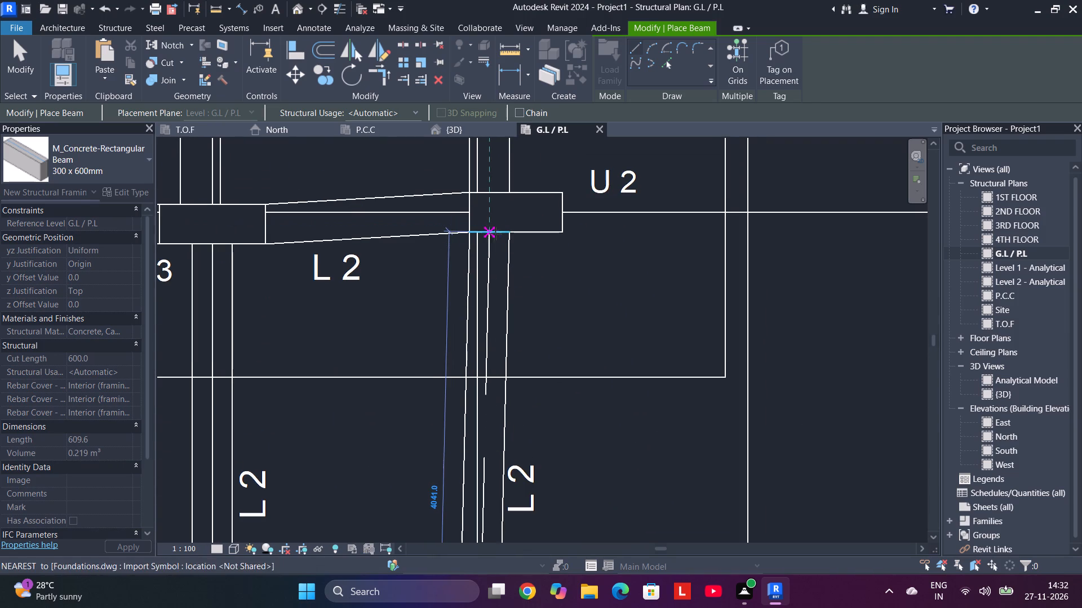
scroll(493, 233, "up", 7)
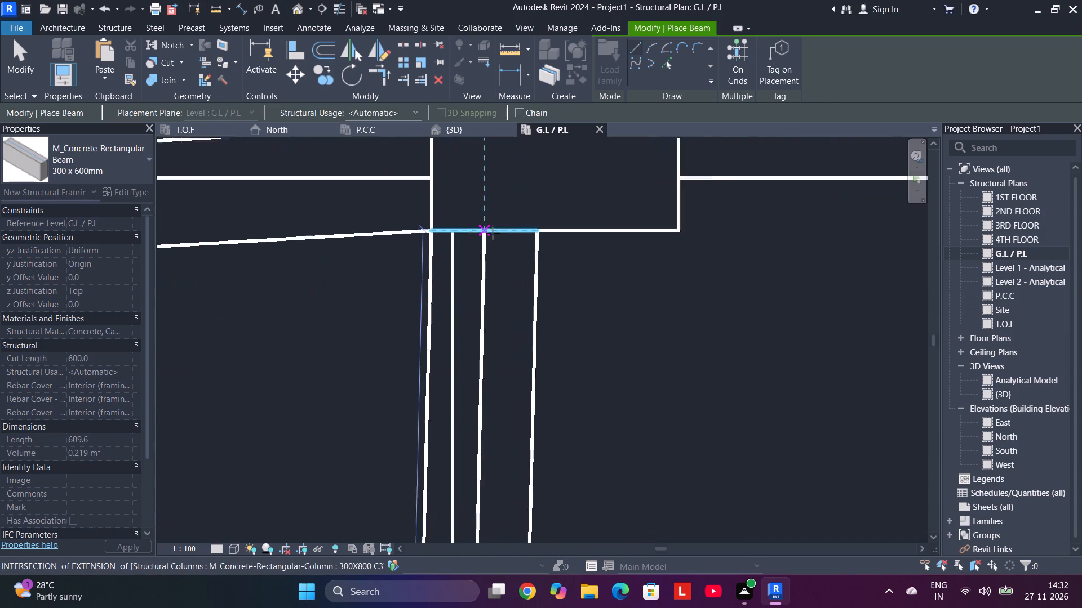
scroll(493, 233, "up", 2)
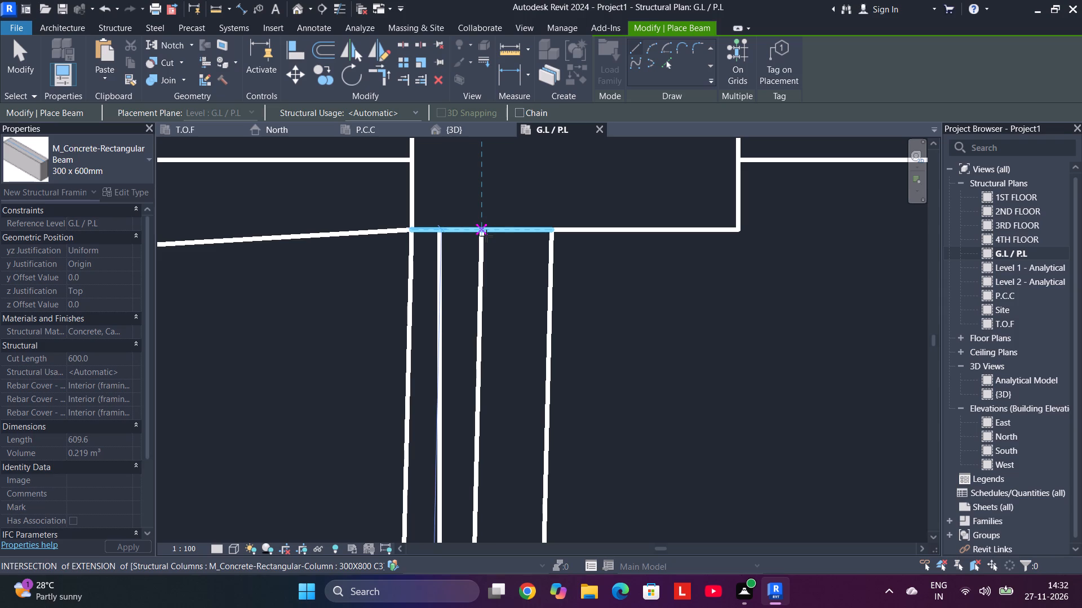
left_click(486, 236)
Draw one vertical 300 x 600mm L 2 beam from that beam's end through the R6 U 2 columns to the nearest R5's U 3 column.
scroll(487, 236, "down", 9)
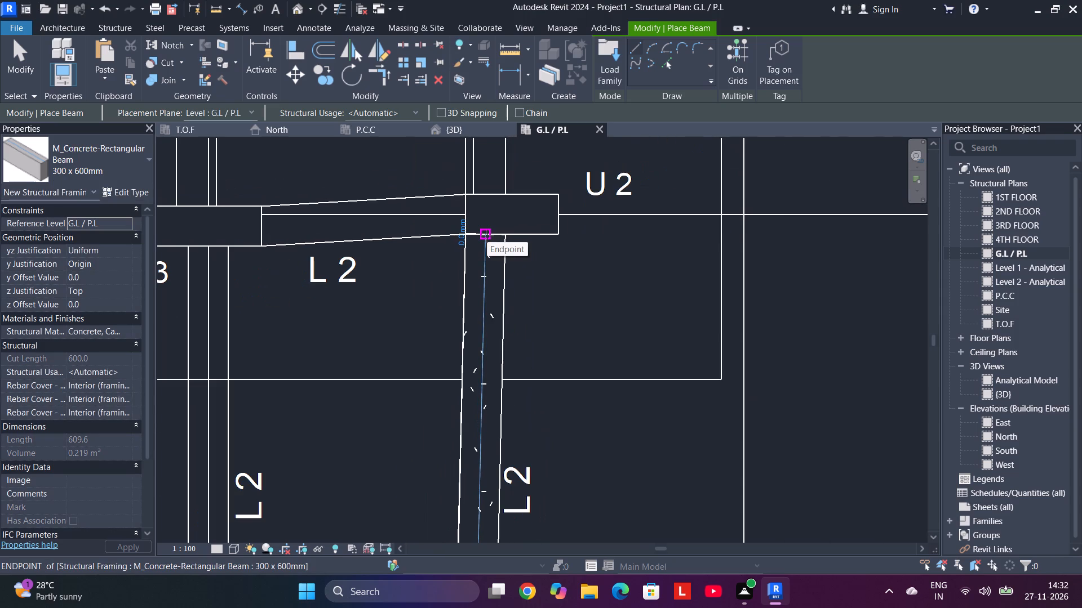
left_click(487, 236)
middle_click_drag(492, 179, 490, 430)
middle_click_drag(502, 243, 502, 302)
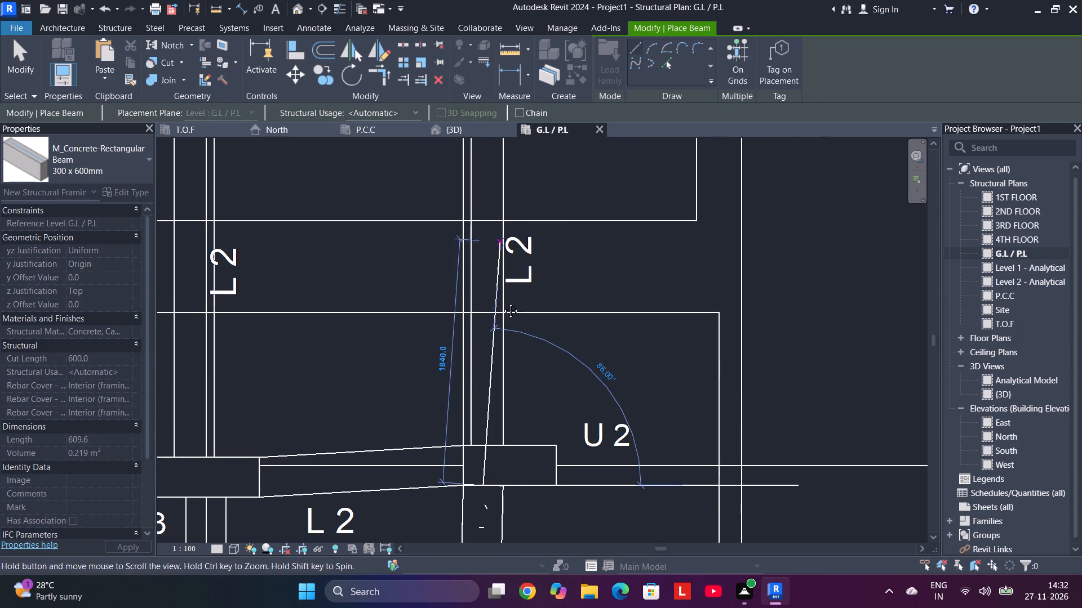
middle_click_drag(502, 302, 492, 403)
middle_click_drag(481, 258, 472, 459)
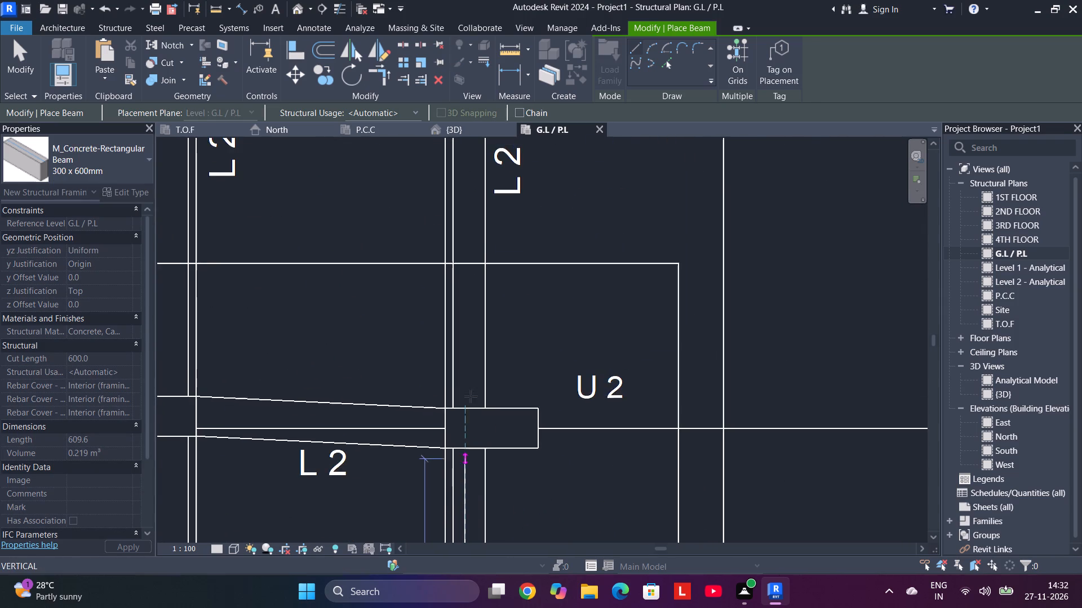
middle_click_drag(466, 249, 470, 430)
middle_click_drag(476, 224, 487, 467)
middle_click_drag(466, 263, 449, 491)
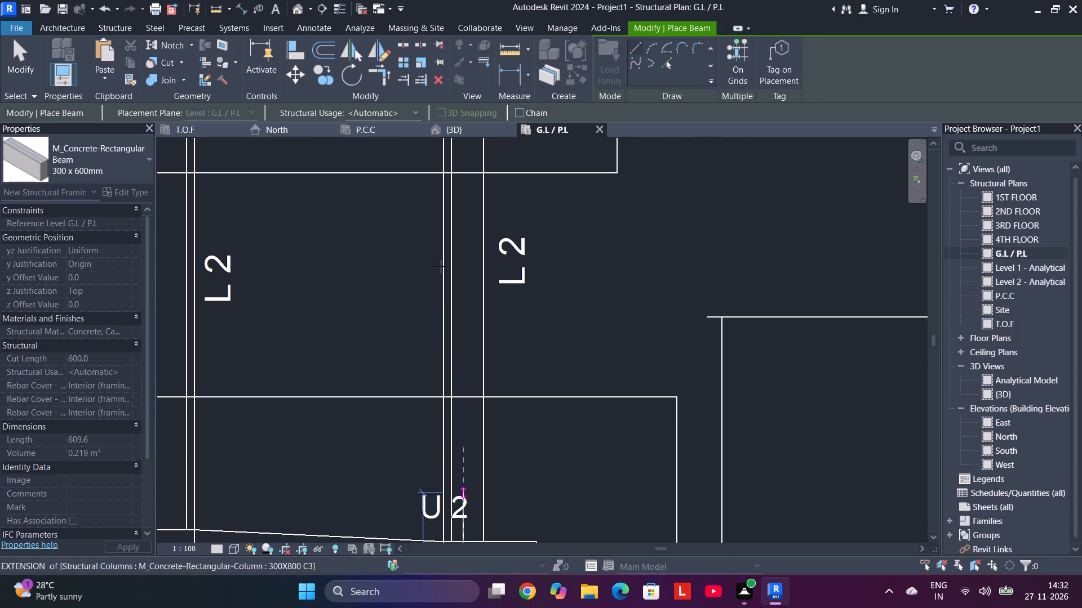
middle_click_drag(464, 215, 471, 440)
middle_click_drag(490, 177, 489, 238)
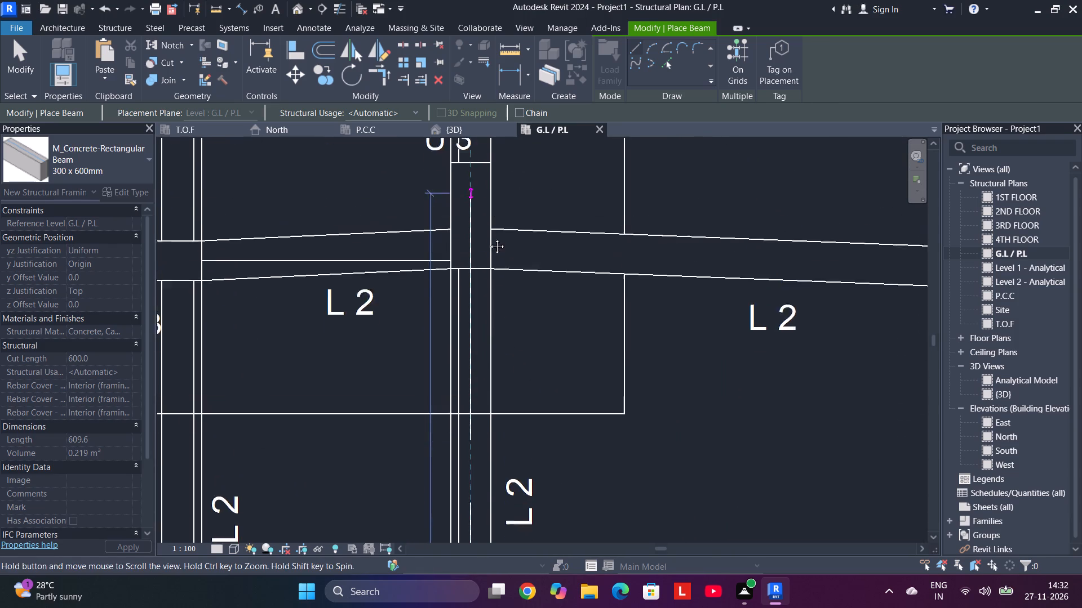
middle_click_drag(489, 238, 473, 513)
middle_click_drag(465, 175, 465, 455)
scroll(464, 334, "down", 5)
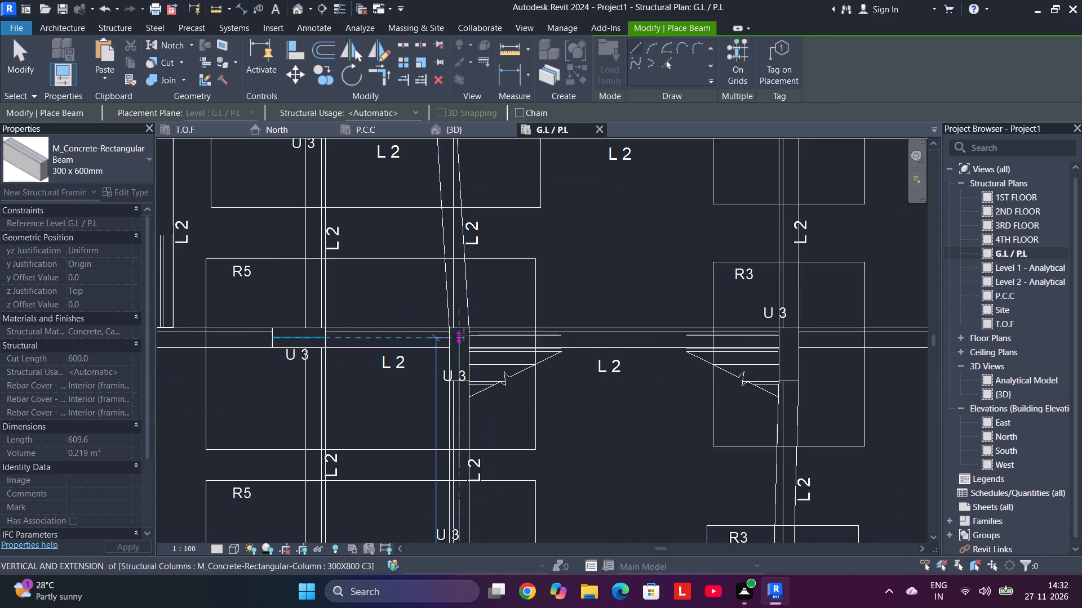
scroll(464, 334, "down", 4)
scroll(464, 334, "up", 1)
scroll(464, 334, "down", 1)
middle_click_drag(496, 498, 479, 361)
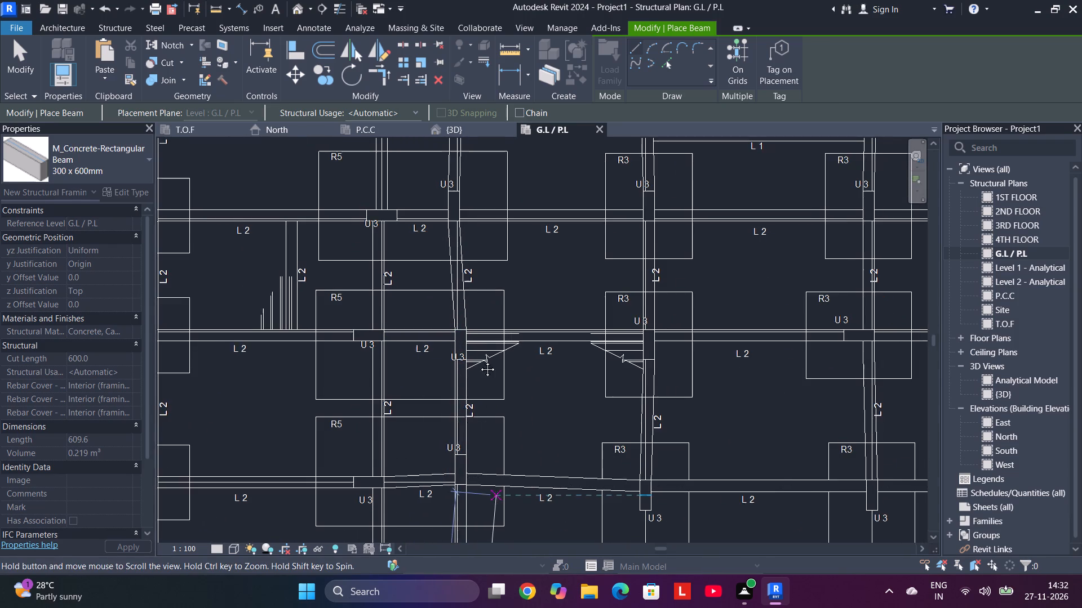
middle_click_drag(479, 361, 476, 311)
scroll(476, 314, "down", 1)
scroll(454, 310, "up", 4)
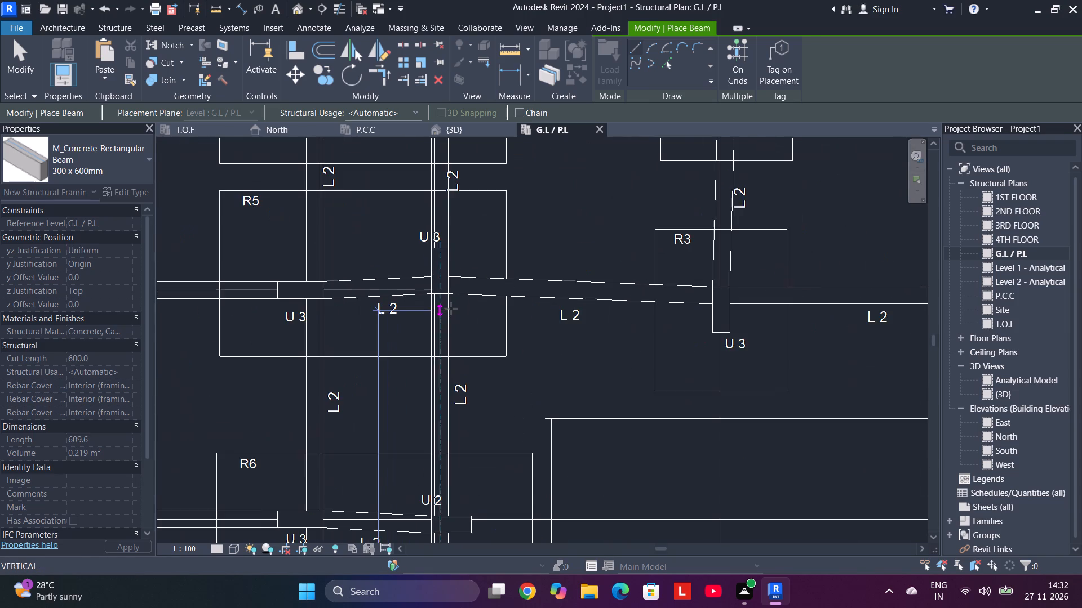
scroll(451, 309, "up", 5)
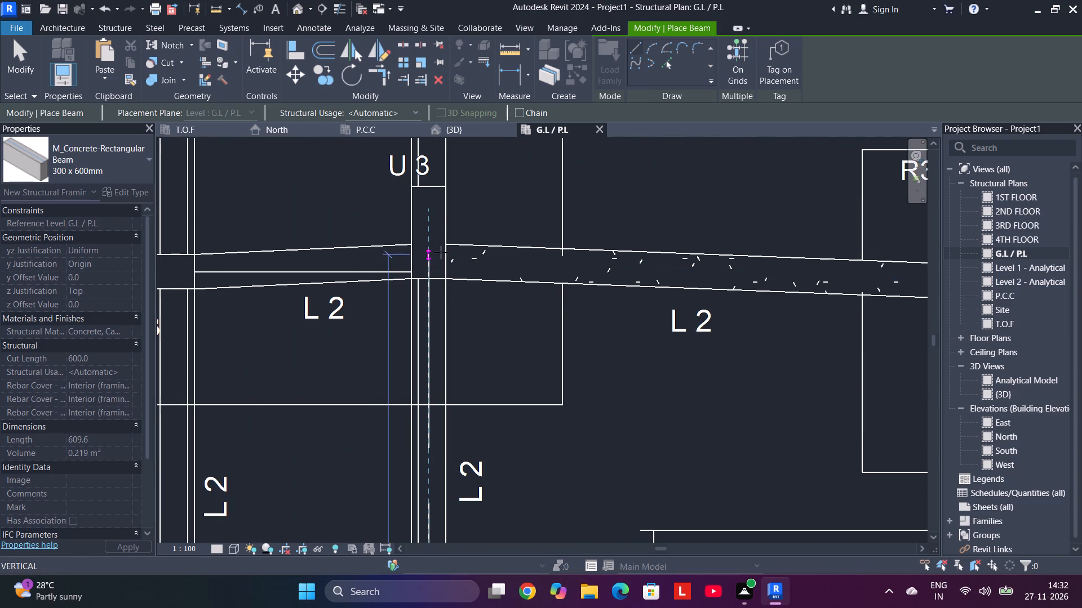
left_click(441, 243)
scroll(516, 369, "down", 9)
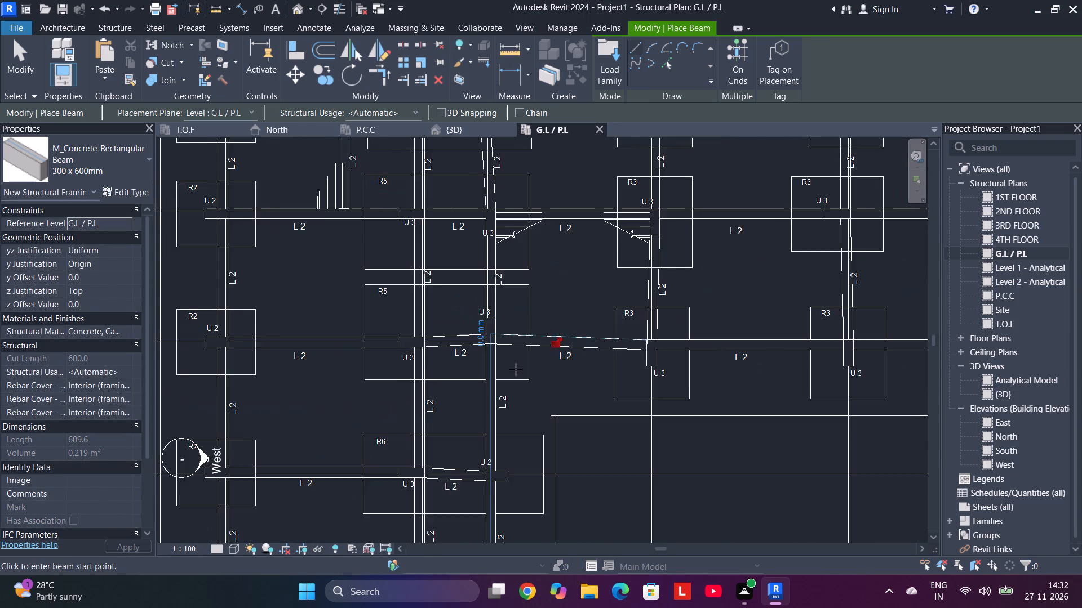
scroll(516, 369, "down", 2)
middle_click_drag(534, 399, 738, 112)
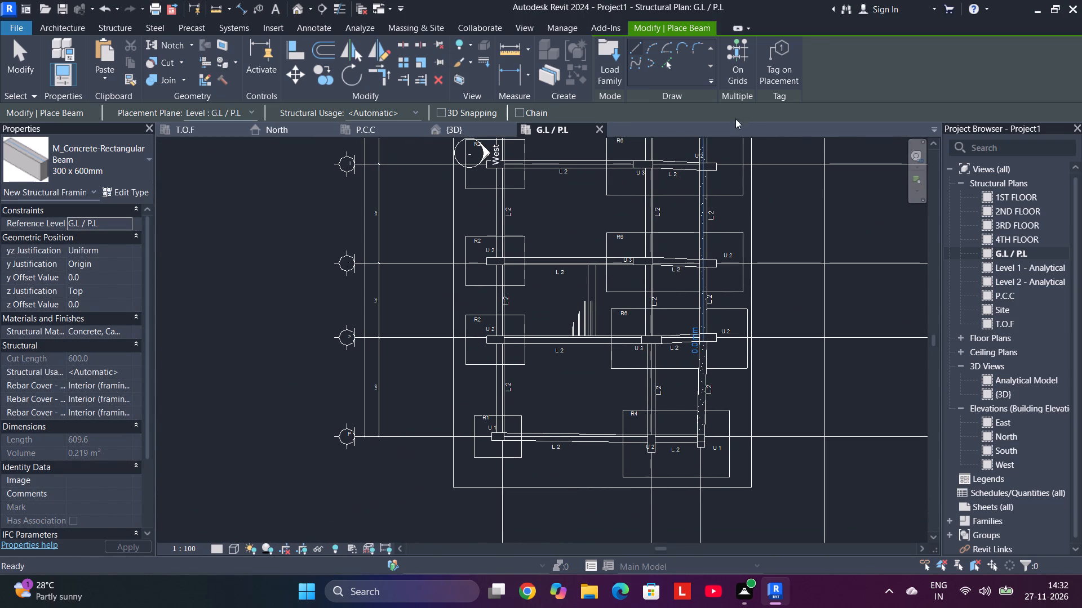
key("Escape")
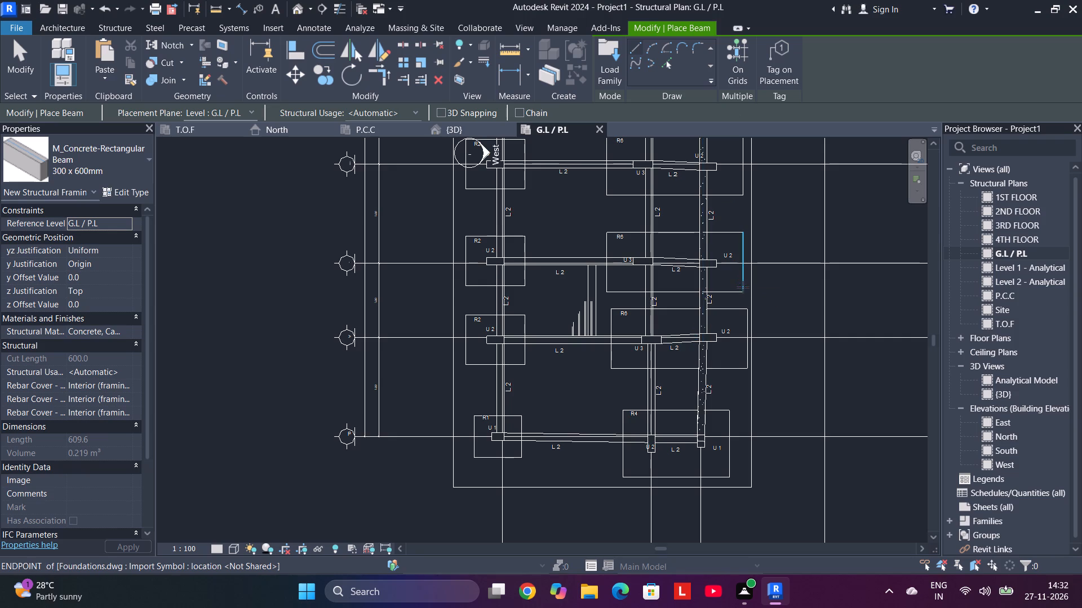
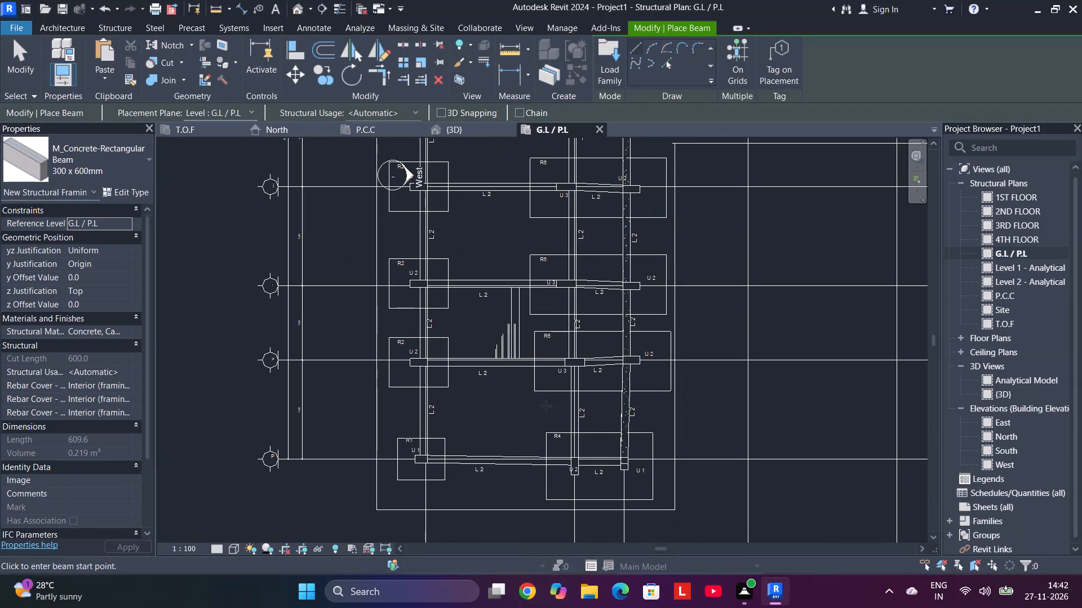
Inspect the placed L 2 beams over the R4 and R6 footings in the plan and the 3D view.
scroll(654, 506, "up", 4)
scroll(575, 468, "up", 2)
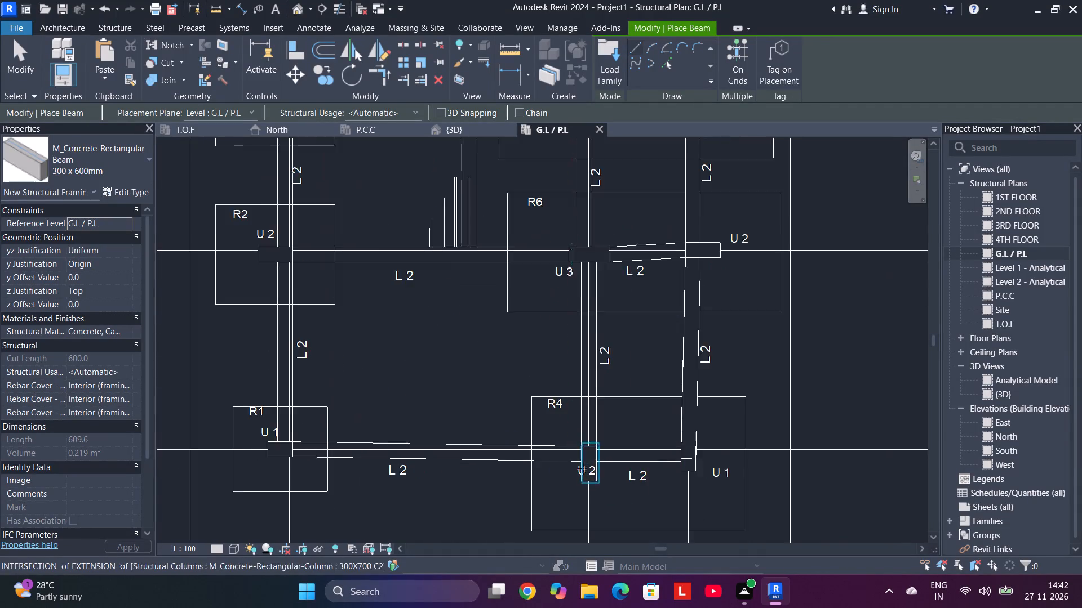
scroll(583, 468, "up", 1)
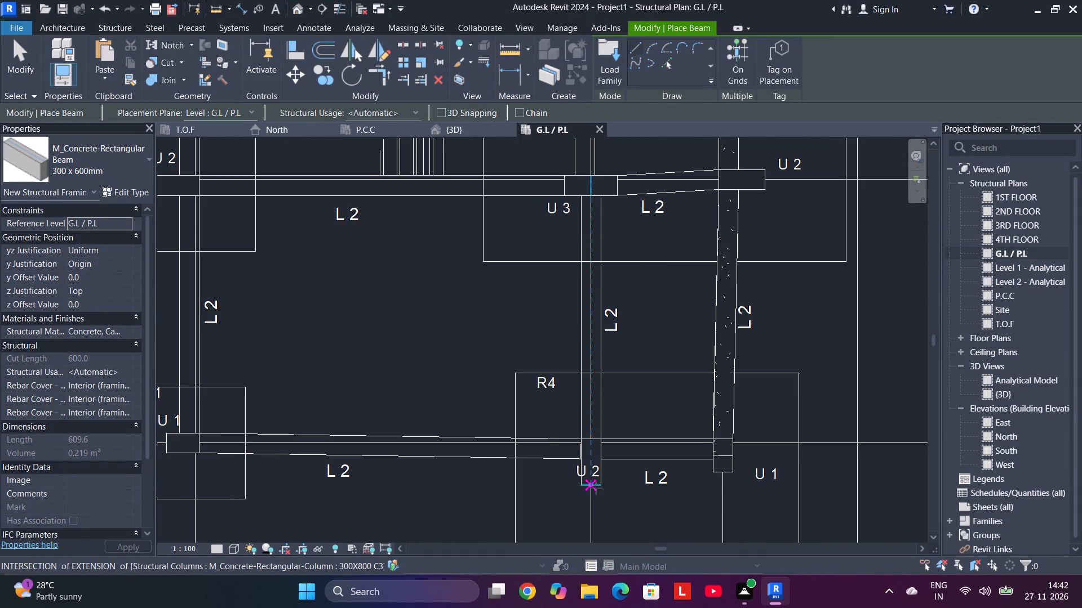
middle_click_drag(628, 247, 586, 371)
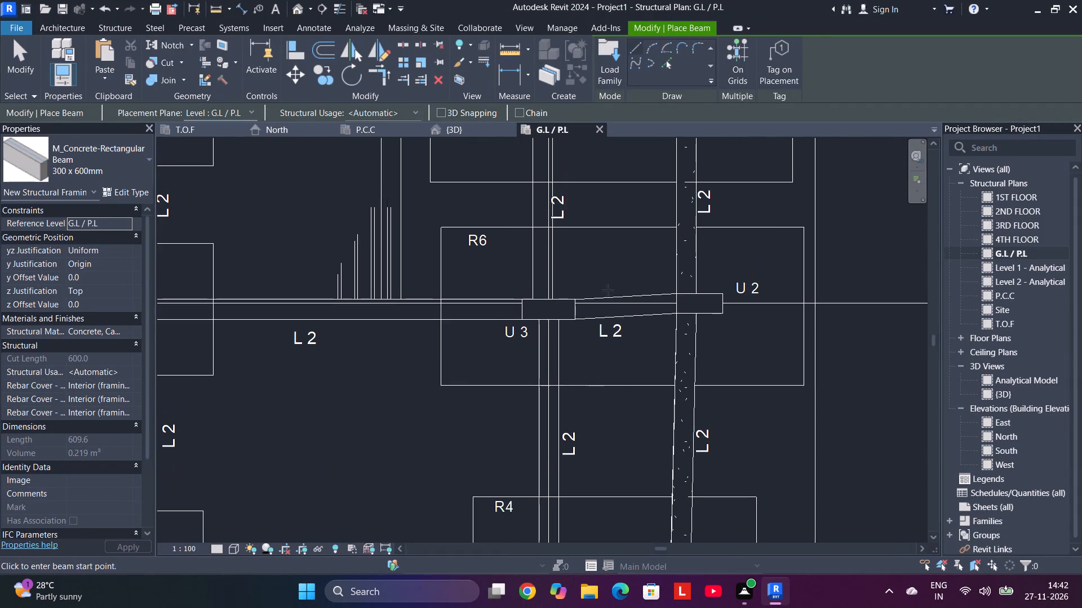
scroll(613, 486, "down", 4)
middle_click_drag(612, 449, 564, 417)
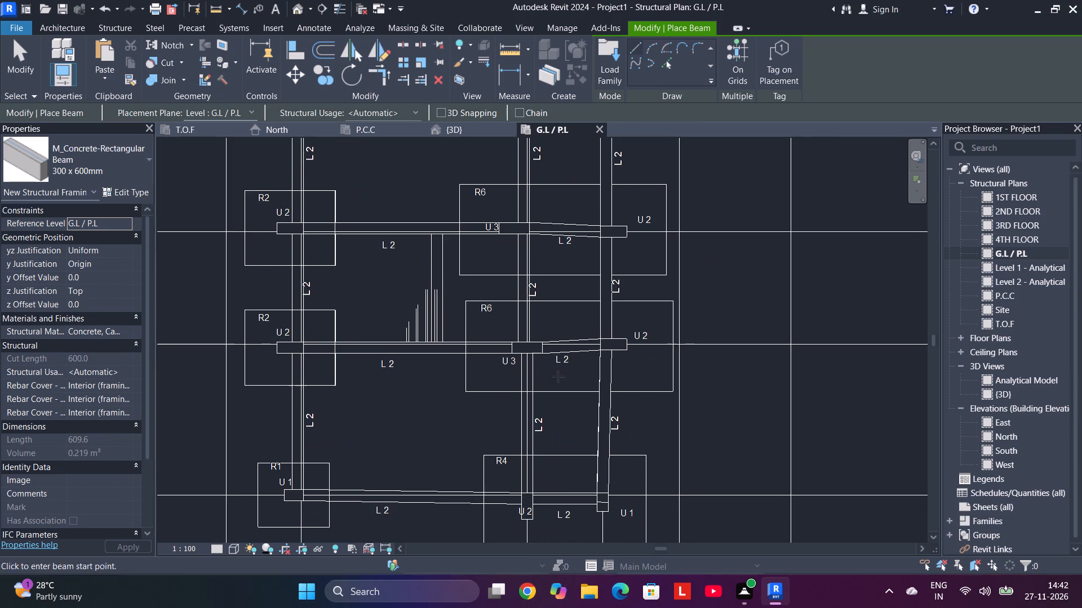
left_click(483, 132)
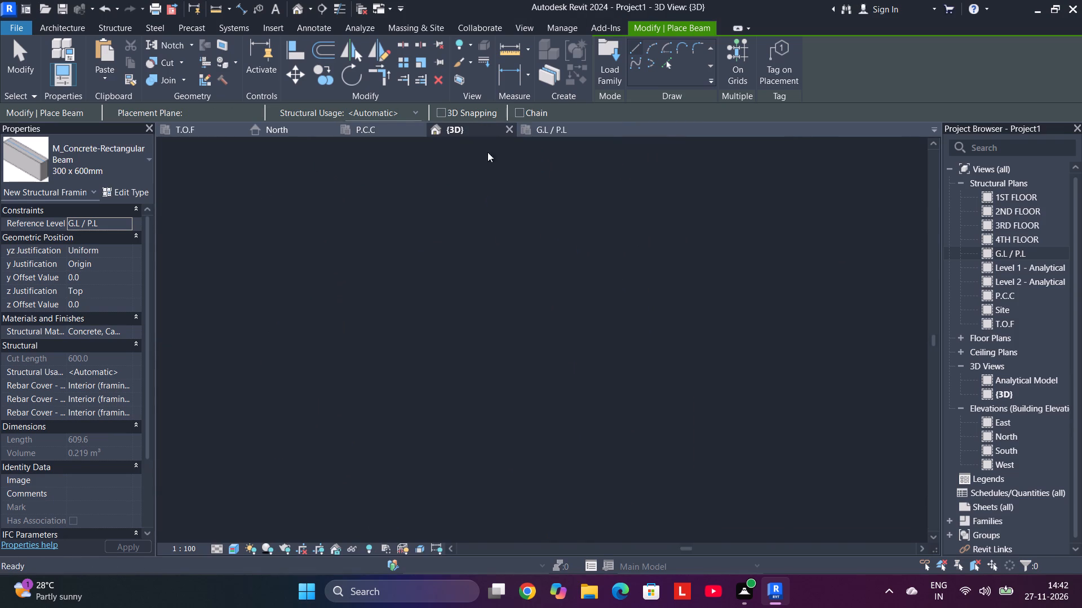
scroll(398, 396, "up", 4)
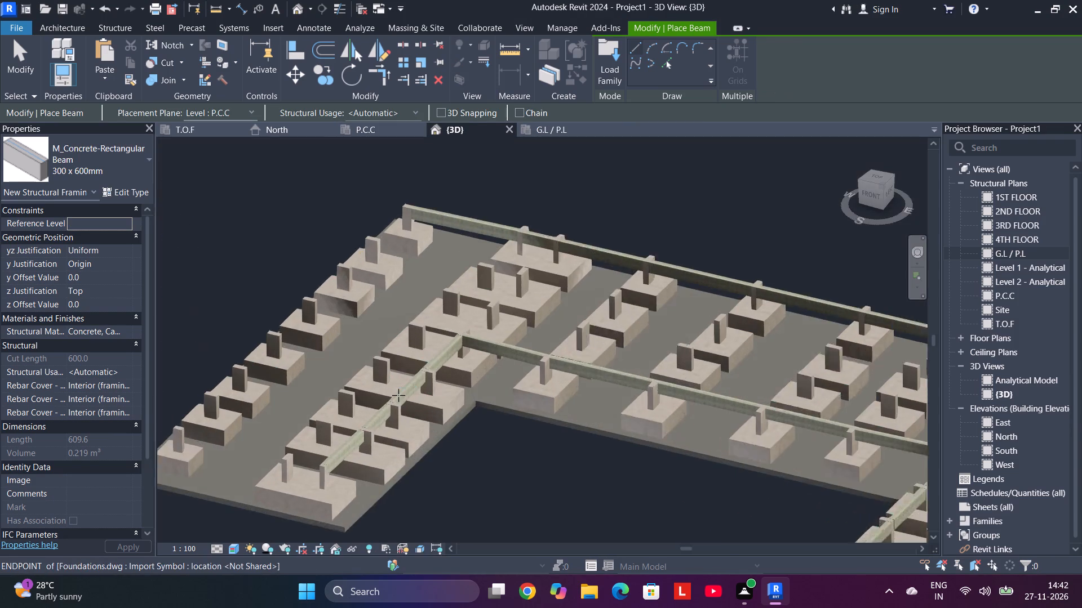
scroll(398, 395, "up", 1)
middle_click_drag(522, 488, 578, 409)
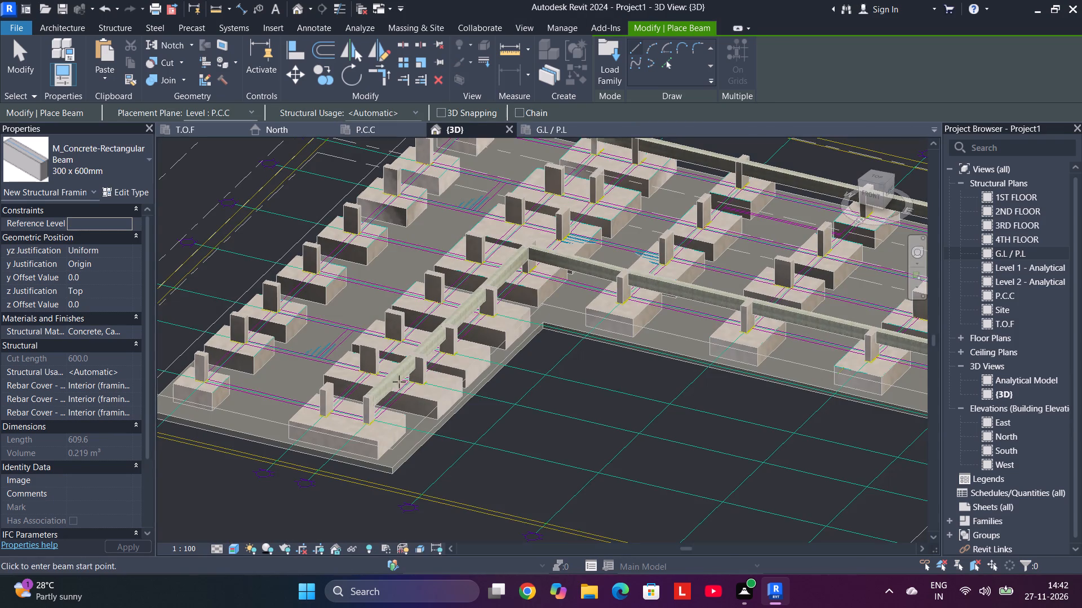
scroll(316, 392, "up", 4)
scroll(389, 394, "up", 1)
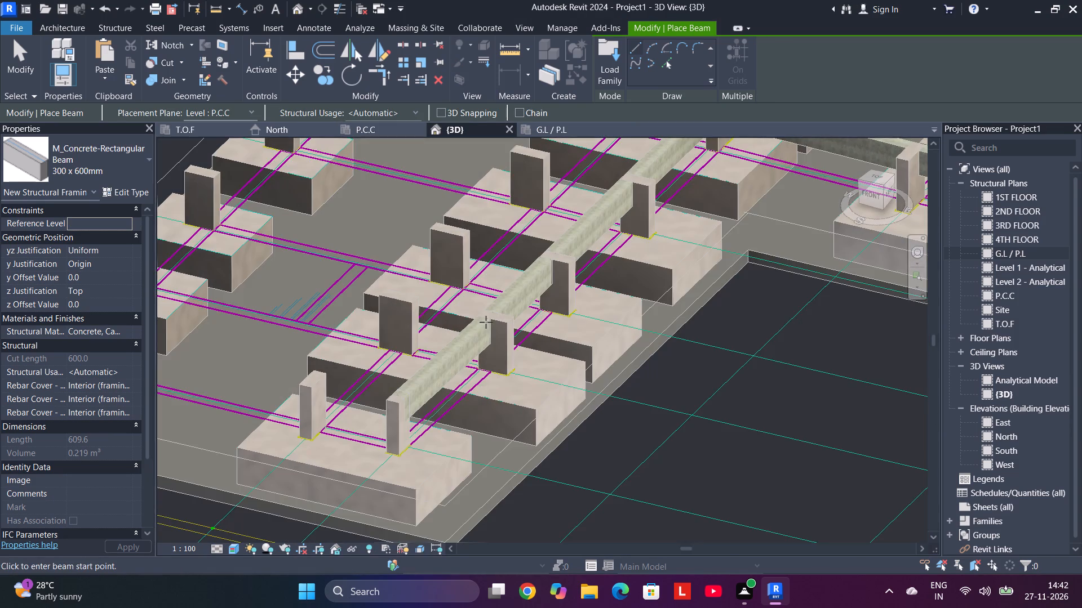
scroll(487, 322, "up", 2)
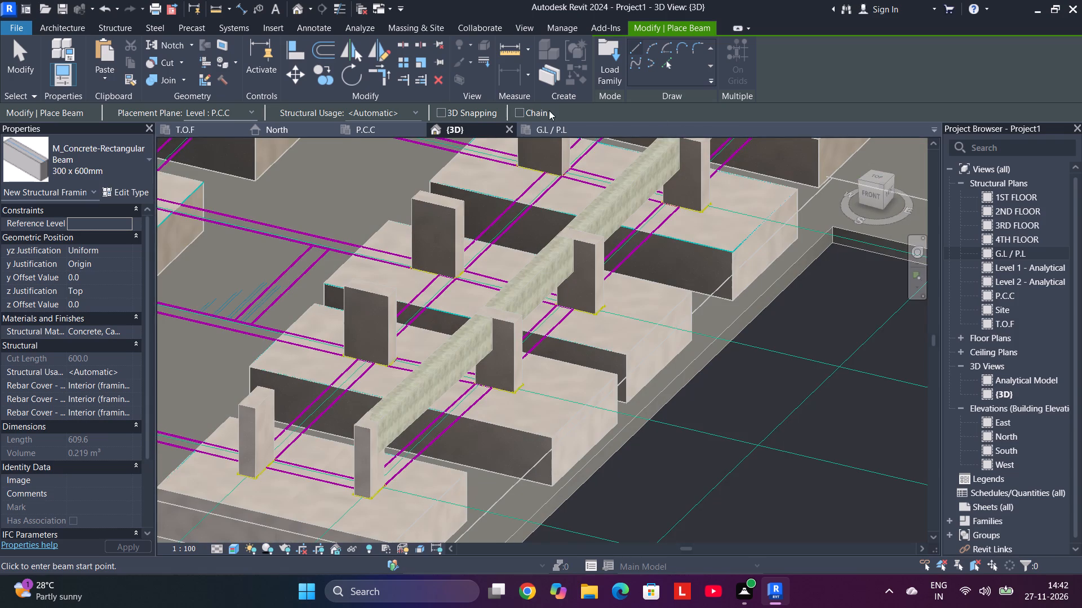
left_click(373, 132)
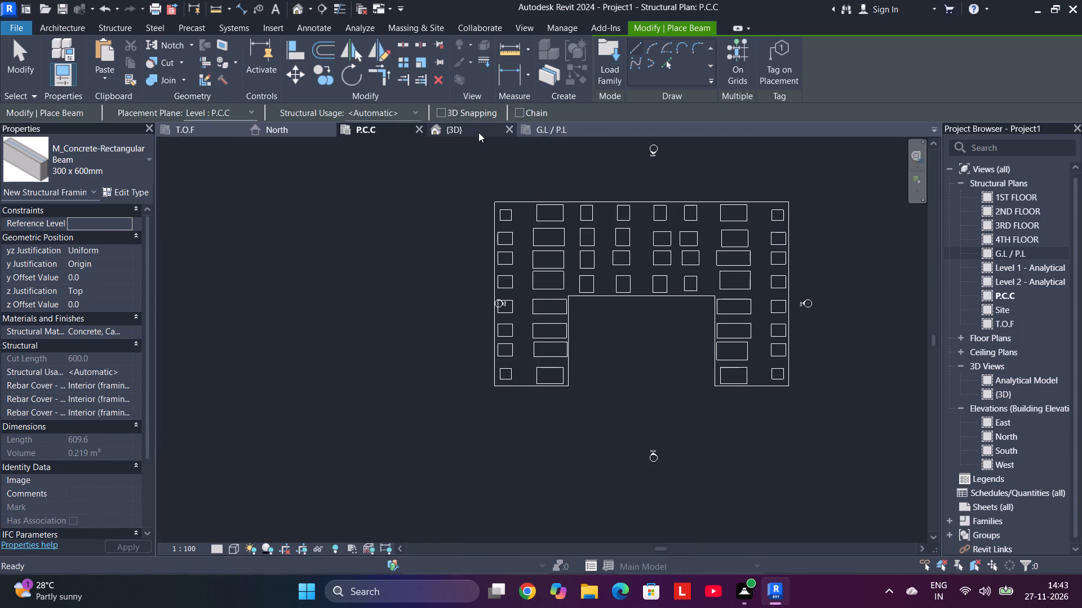
left_click(478, 132)
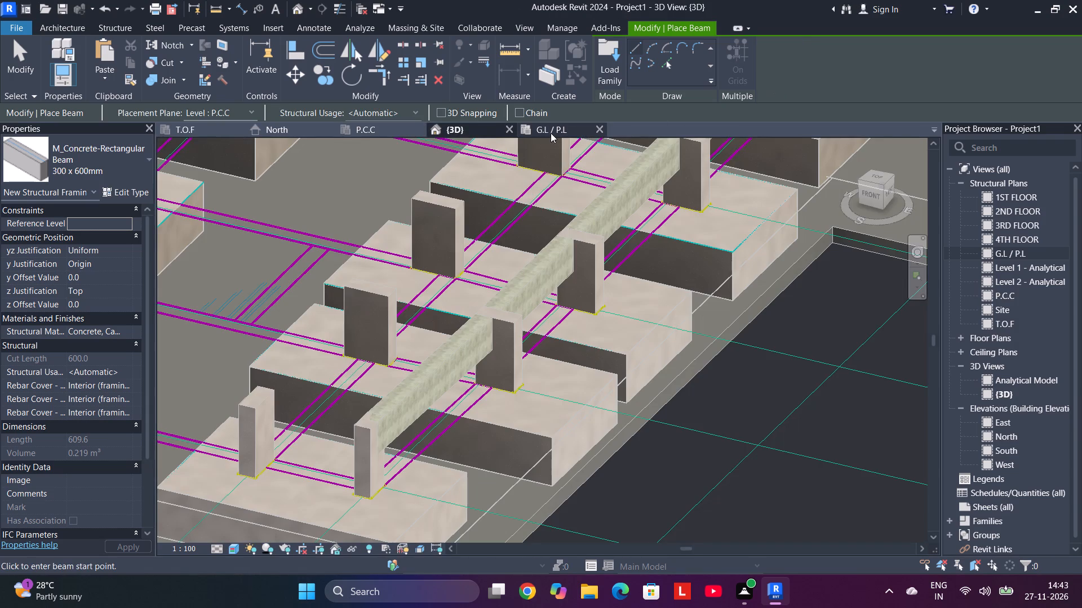
In the G.L / P.L plan, draw the short horizontal 300 x 600mm L 2 beam from the lower R4's U 1 column to the far edge of its U 2 column.
left_click(551, 133)
scroll(573, 397, "down", 3)
middle_click_drag(573, 400, 604, 265)
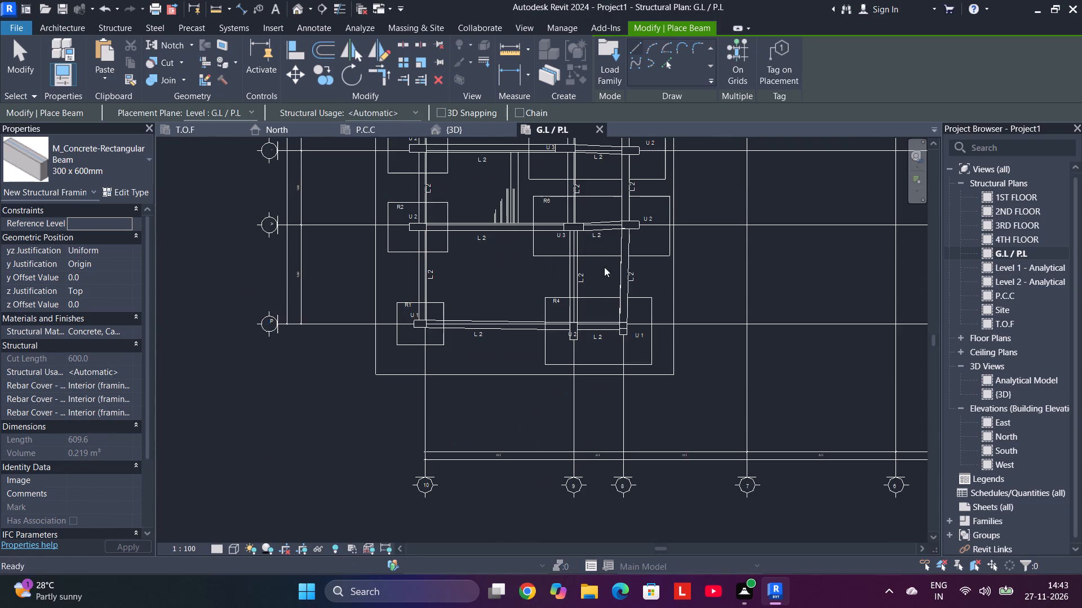
scroll(620, 357, "up", 6)
scroll(631, 294, "up", 5)
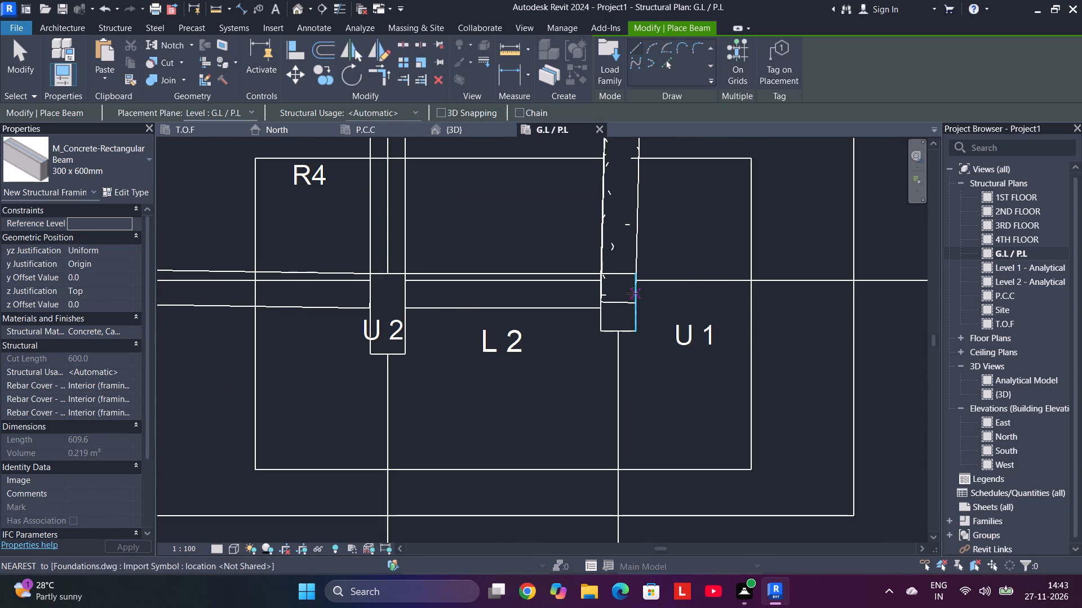
left_click(601, 293)
middle_click_drag(432, 284, 920, 285)
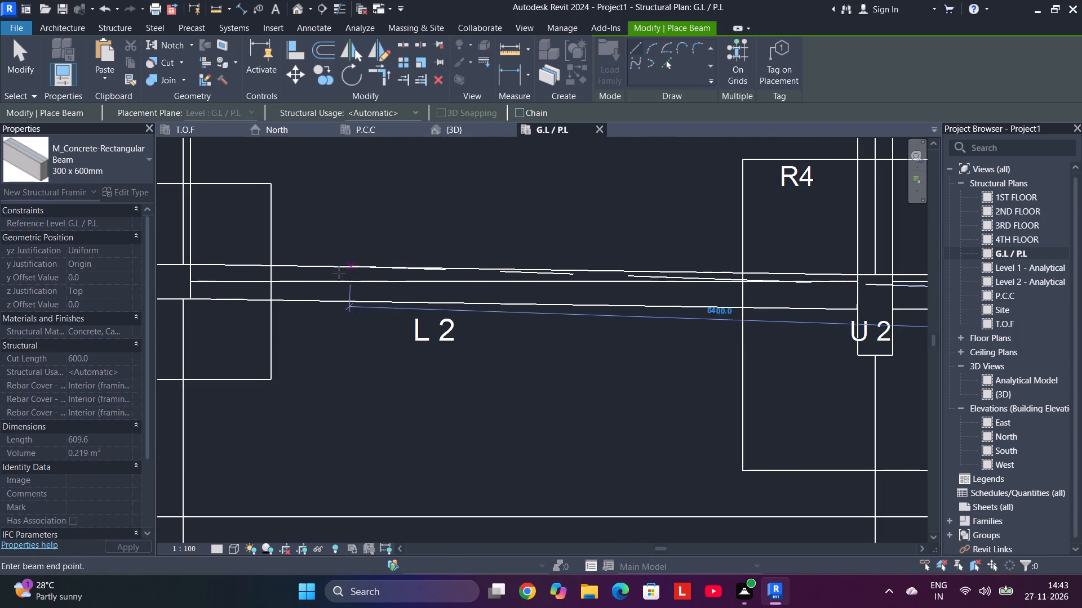
middle_click_drag(508, 293, 221, 280)
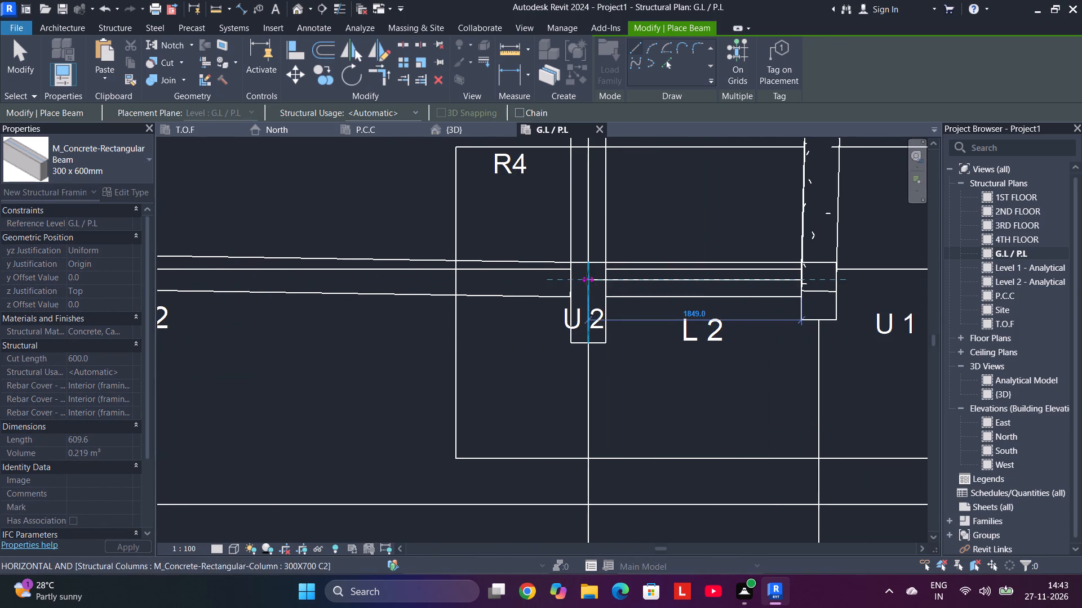
left_click(573, 276)
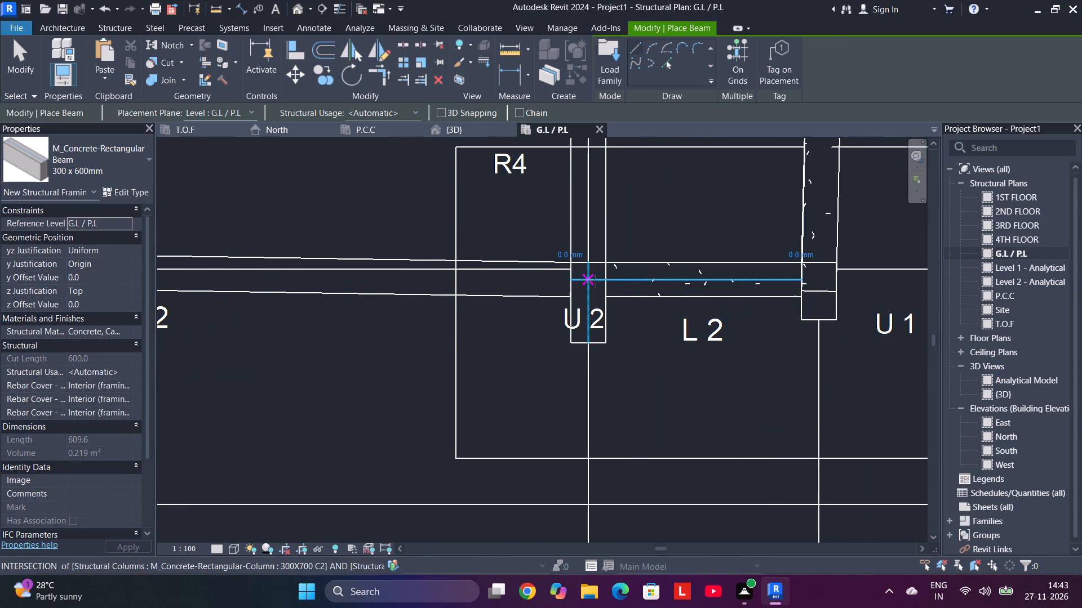
Draw the slightly inclined 300 x 600mm L 2 beam, about 6341 mm long, from R4's U 2 column to the middle of R1's U 1 column.
left_click_drag(609, 281, 600, 280)
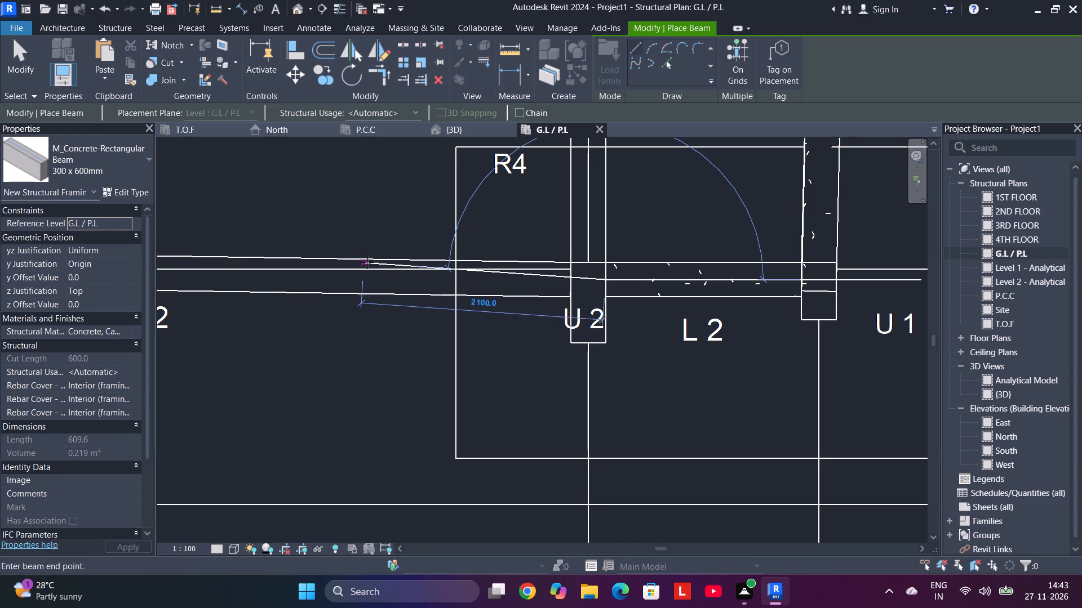
middle_click_drag(367, 262, 819, 260)
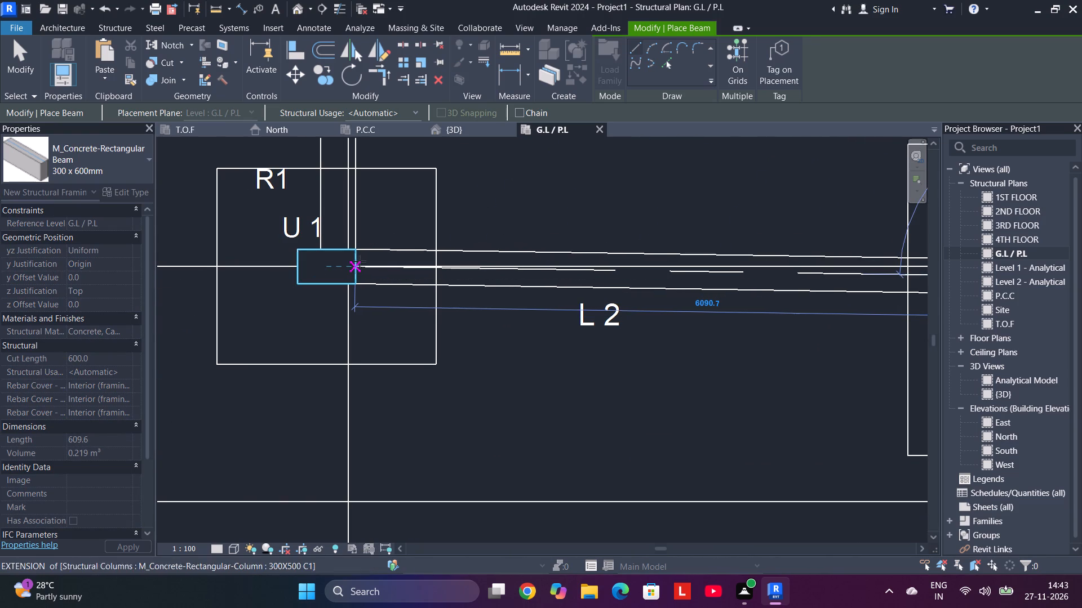
left_click(330, 261)
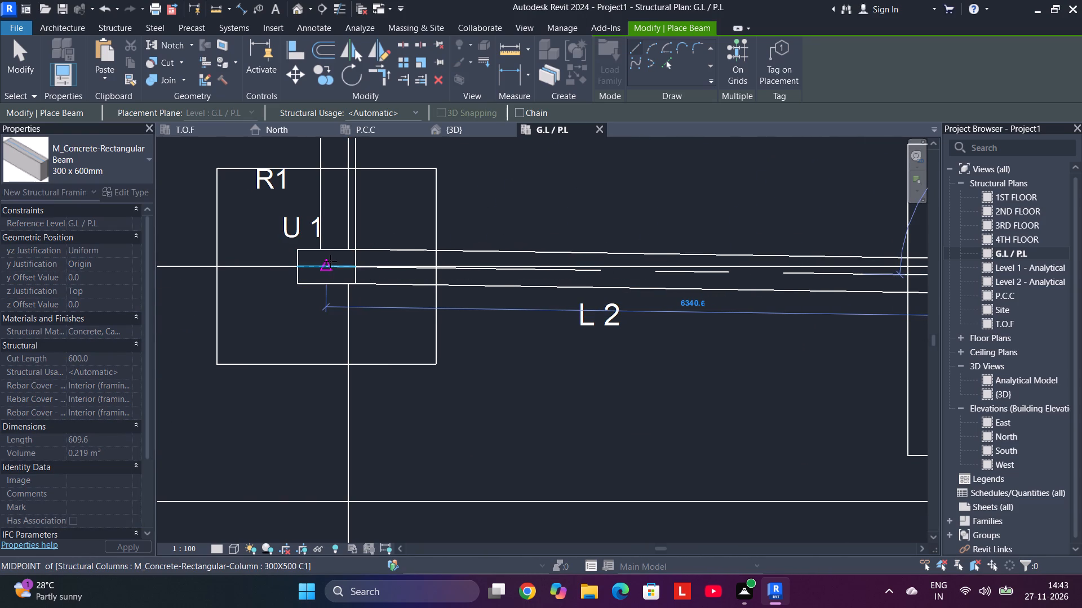
Draw one vertical 300 x 600mm L 2 beam from the lower R1's U 1 column through the R2 columns to the upper R1's U 1 column.
scroll(636, 247, "down", 1)
middle_click_drag(636, 247, 719, 357)
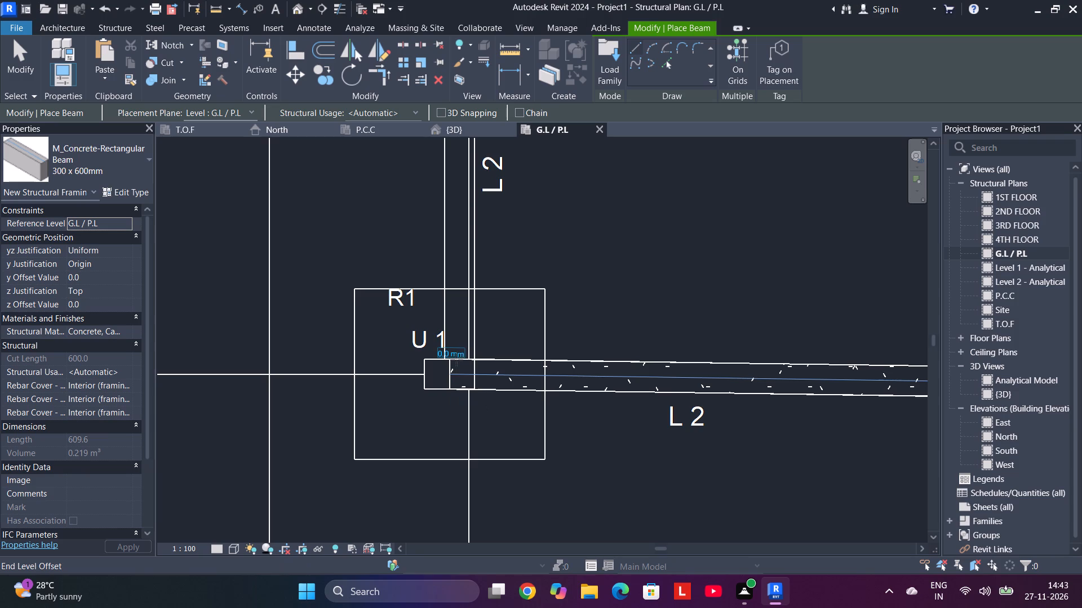
scroll(456, 357, "up", 4)
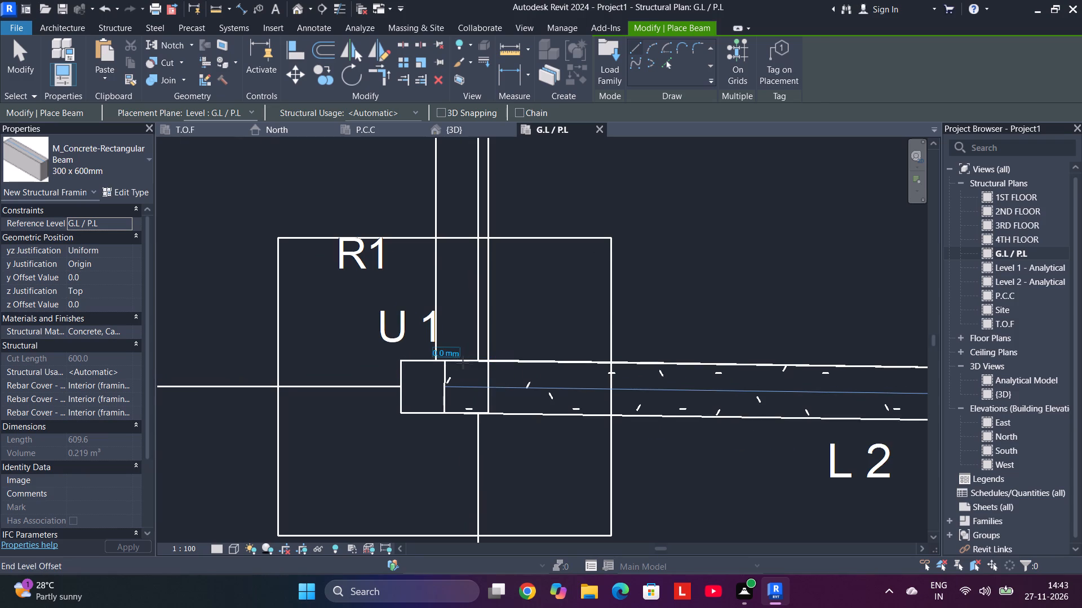
left_click(462, 364)
middle_click_drag(481, 265, 477, 549)
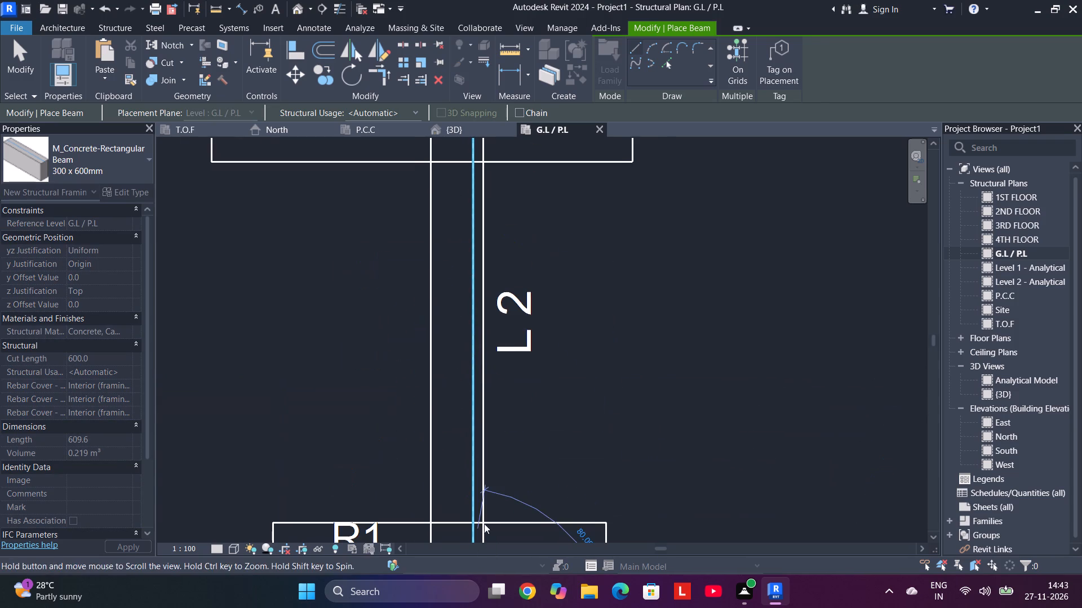
scroll(460, 260, "down", 8)
middle_click_drag(475, 222, 464, 330)
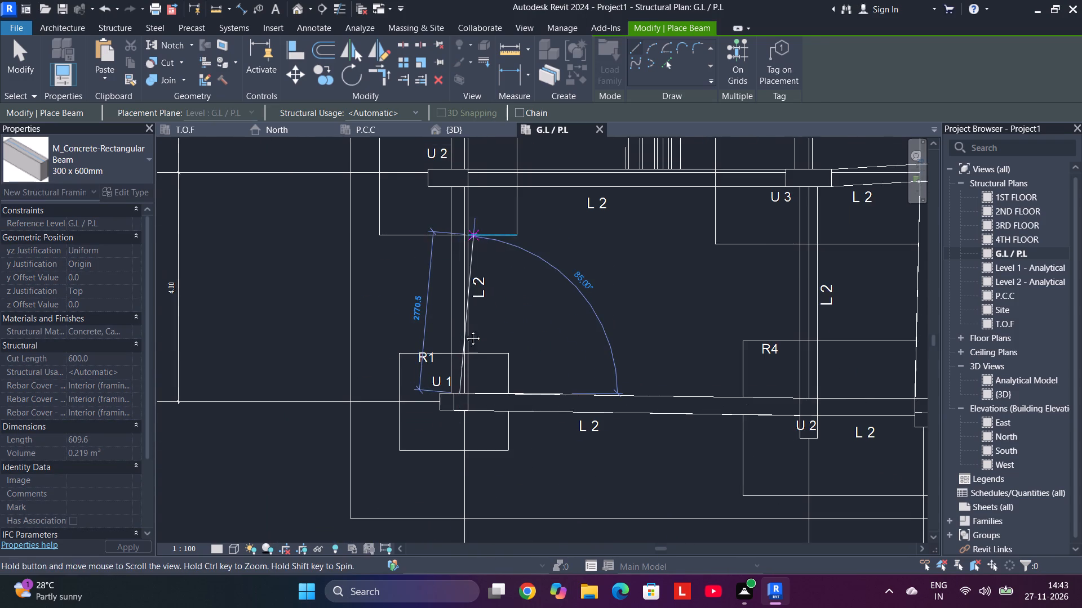
middle_click_drag(464, 330, 467, 524)
scroll(465, 491, "down", 1)
middle_click_drag(445, 186, 424, 477)
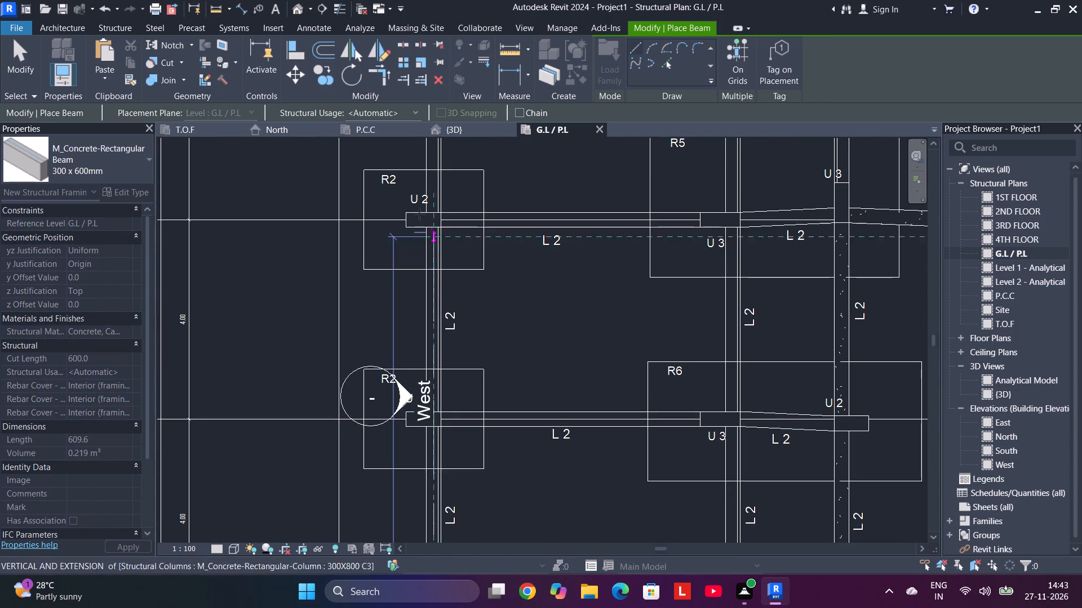
middle_click_drag(419, 207, 430, 417)
middle_click_drag(445, 185, 447, 278)
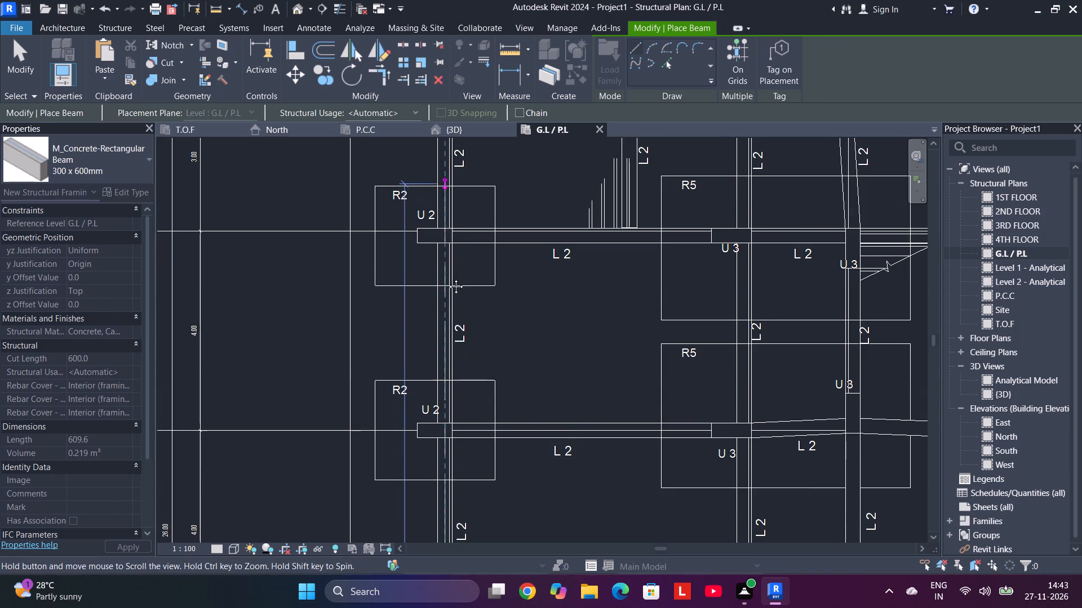
middle_click_drag(447, 278, 446, 455)
middle_click_drag(445, 215, 438, 430)
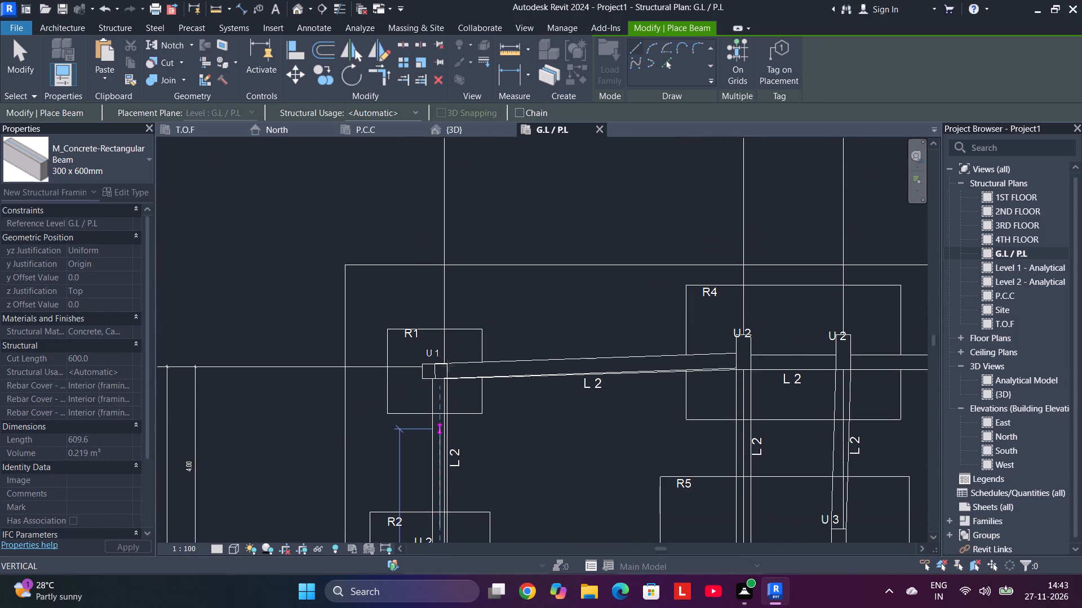
scroll(442, 367, "up", 10)
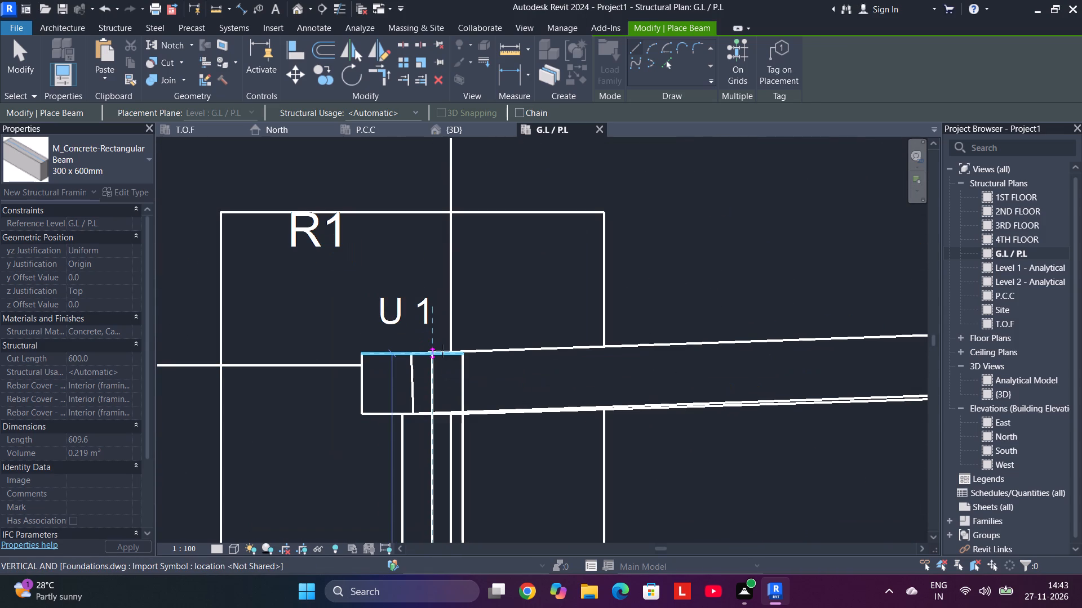
left_click(442, 351)
Examine the G.L / P.L plan between the R1/R2 and R4–R6 footings for L 2 beam lines that still need beams.
scroll(442, 351, "down", 11)
middle_click_drag(569, 466, 568, 462)
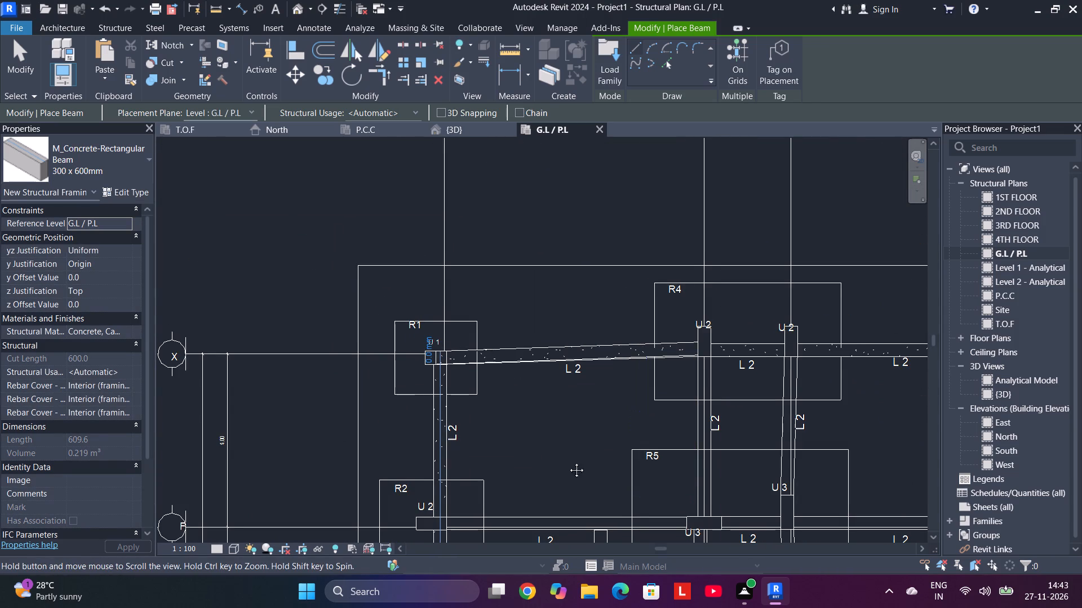
middle_click_drag(568, 462, 555, 316)
middle_click_drag(611, 314, 429, 357)
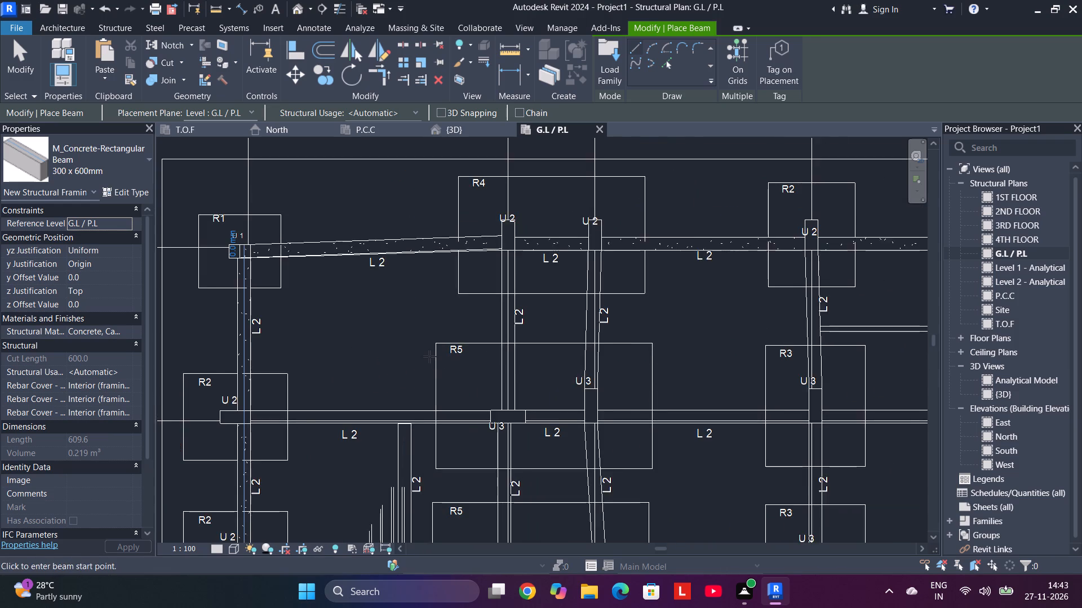
scroll(429, 356, "down", 4)
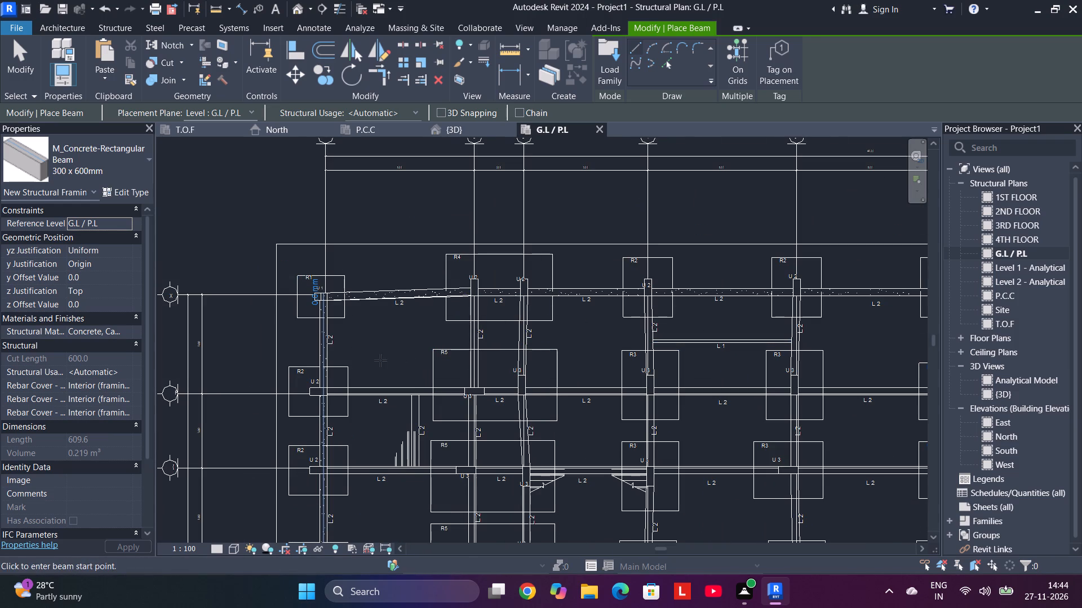
middle_click_drag(380, 360, 458, 302)
scroll(461, 355, "up", 2)
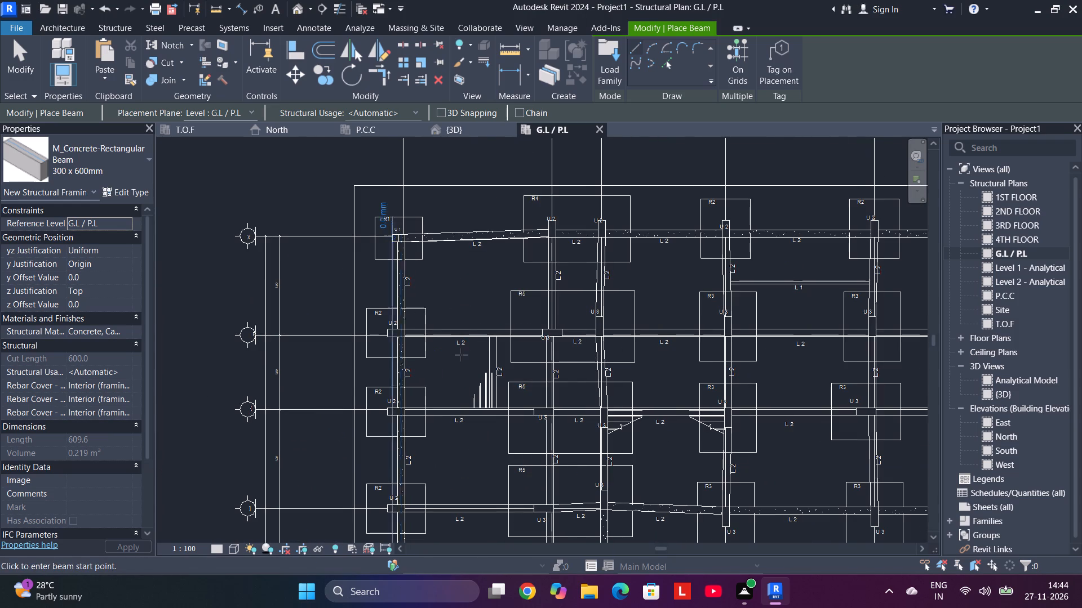
scroll(461, 355, "up", 2)
middle_click_drag(461, 356, 366, 367)
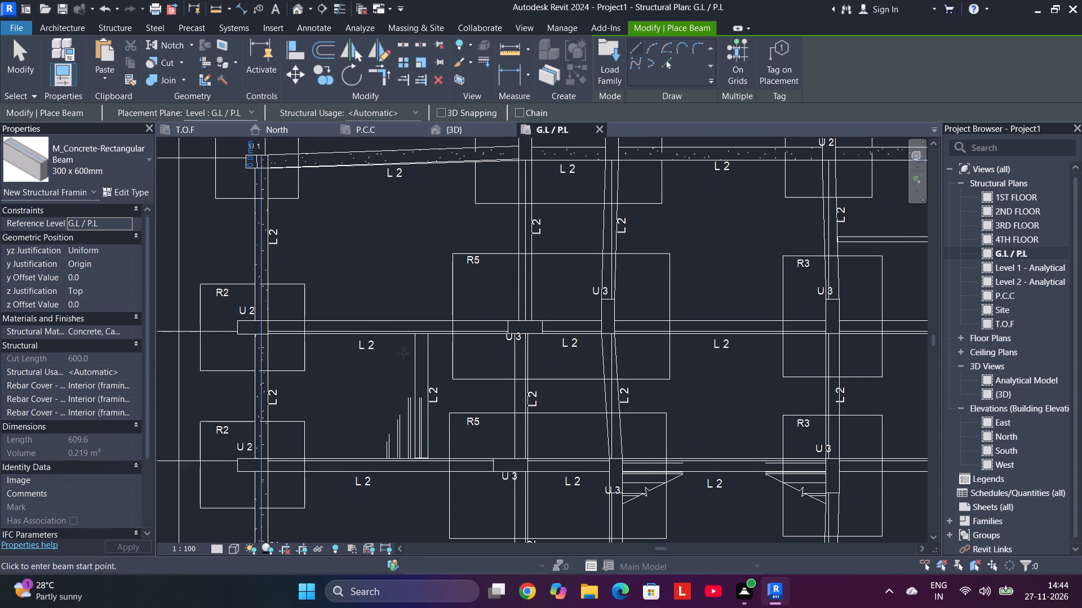
scroll(515, 290, "down", 4)
scroll(514, 363, "down", 4)
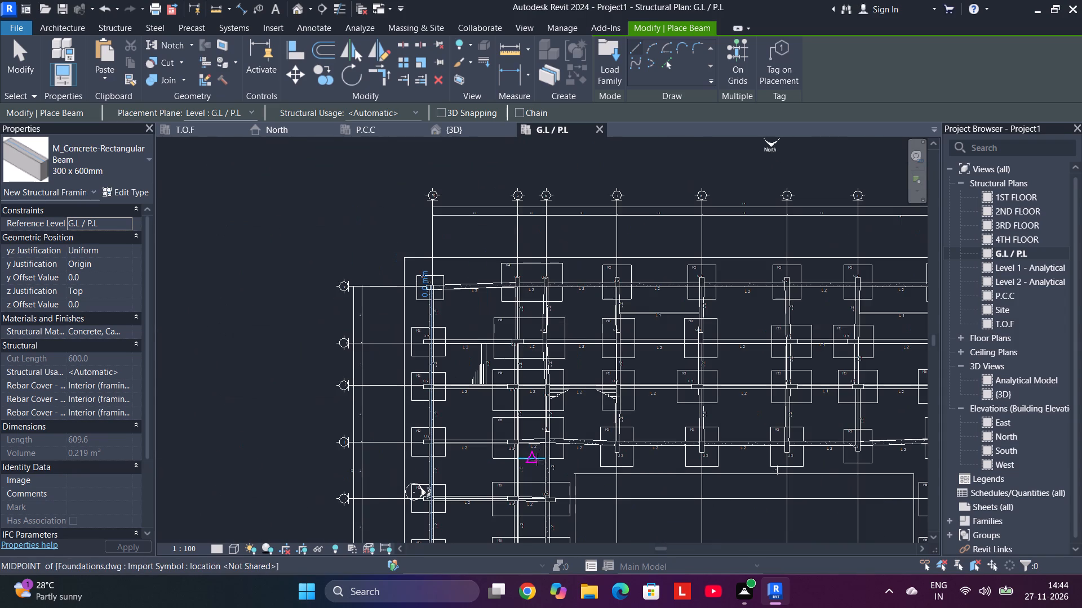
middle_click_drag(542, 450, 512, 200)
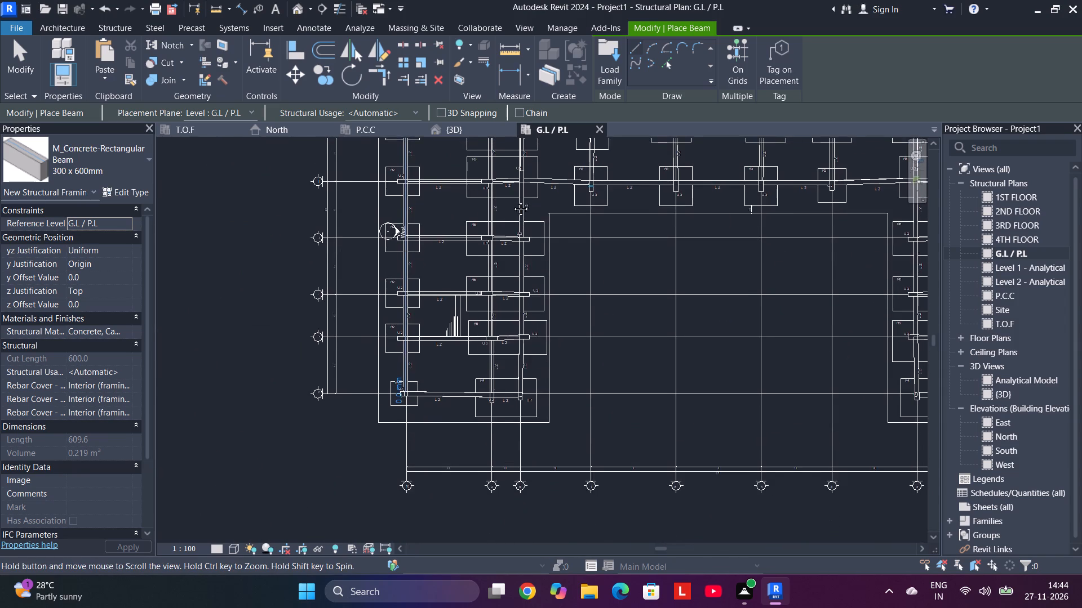
middle_click_drag(512, 200, 507, 246)
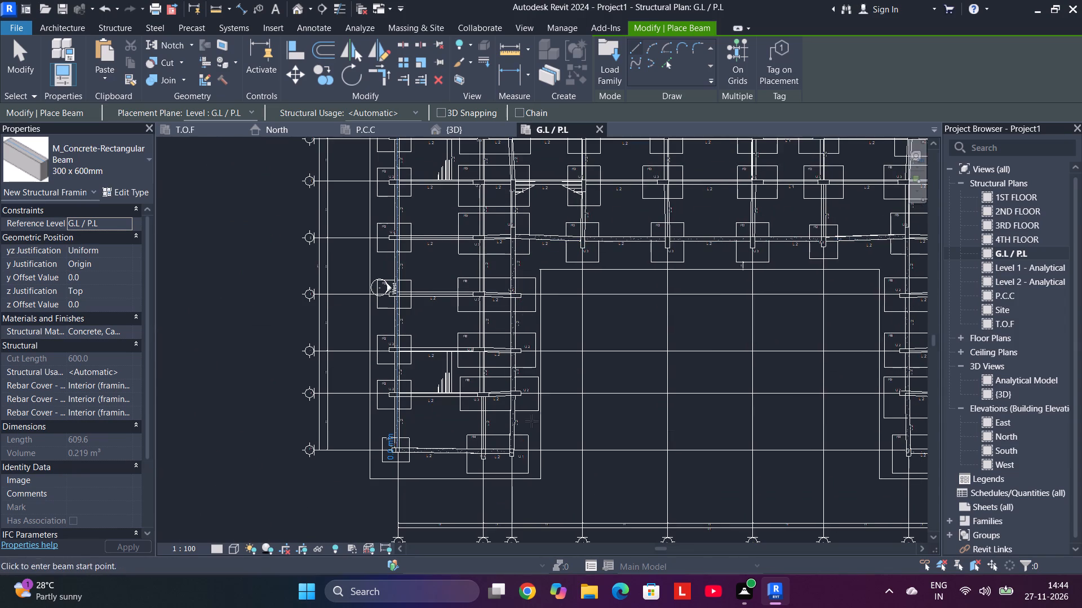
Draw the vertical 300 x 600mm L 2 beam from the lower R4's U 2 column to the U 3 column of the R6 above.
scroll(499, 457, "up", 2)
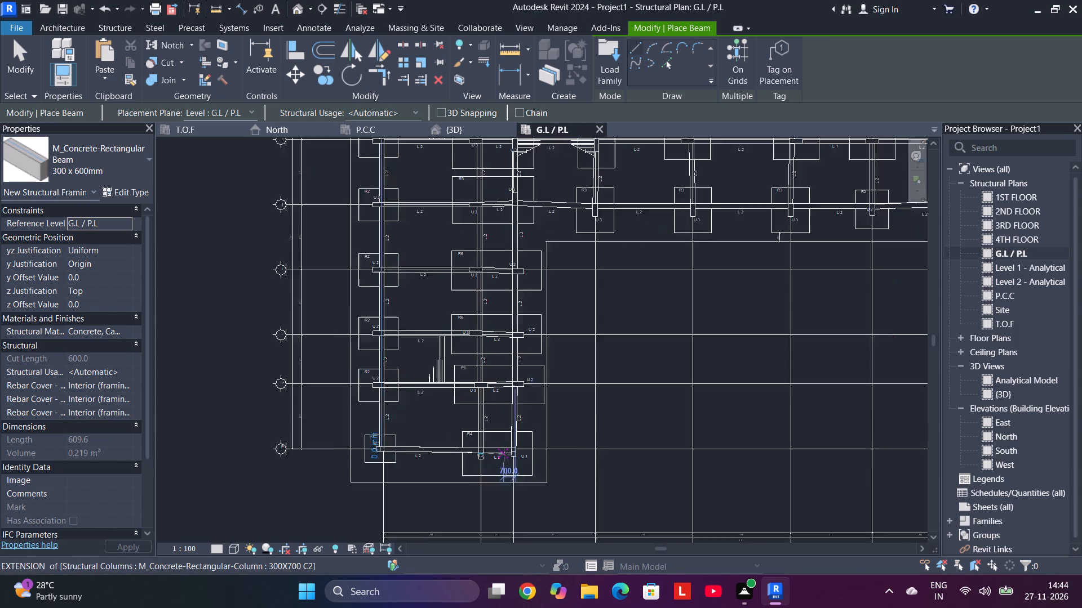
scroll(476, 454, "up", 10)
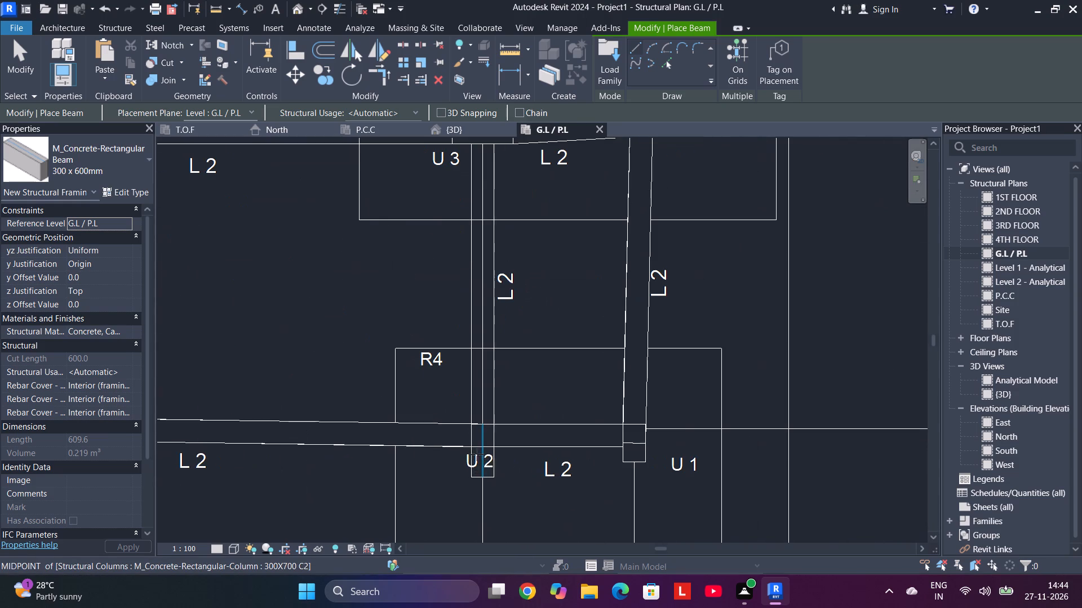
scroll(482, 449, "up", 5)
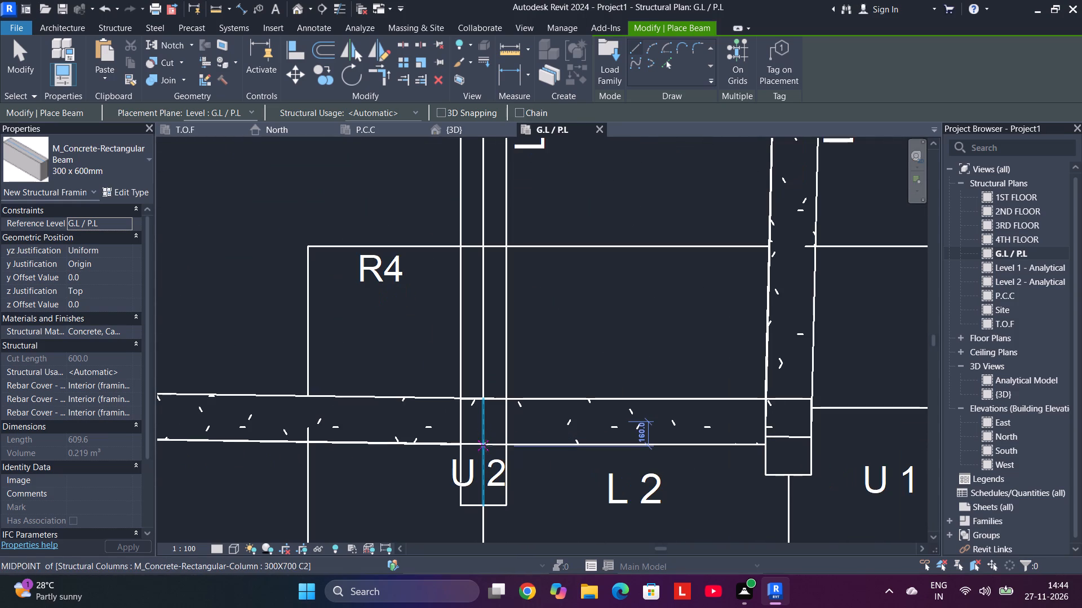
left_click(486, 445)
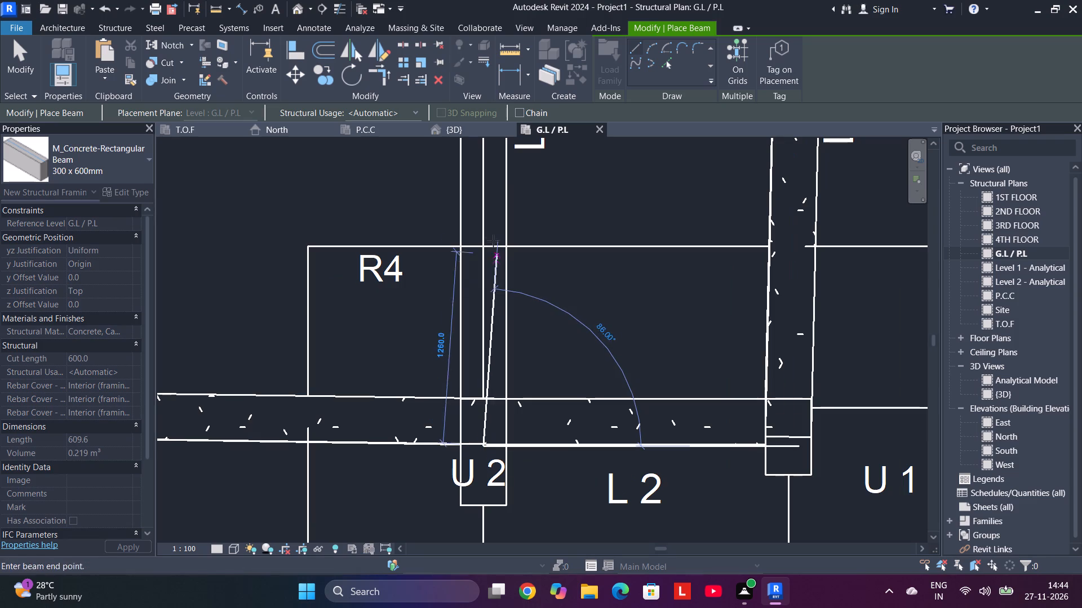
middle_click_drag(485, 227, 470, 539)
scroll(459, 297, "down", 9)
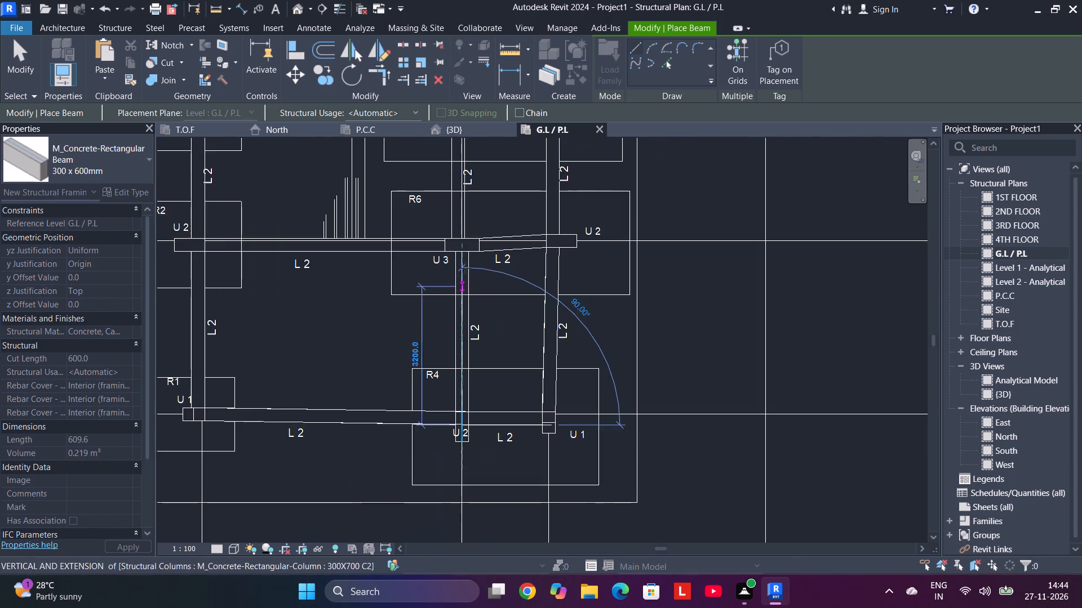
middle_click_drag(467, 257, 455, 425)
scroll(454, 408, "up", 6)
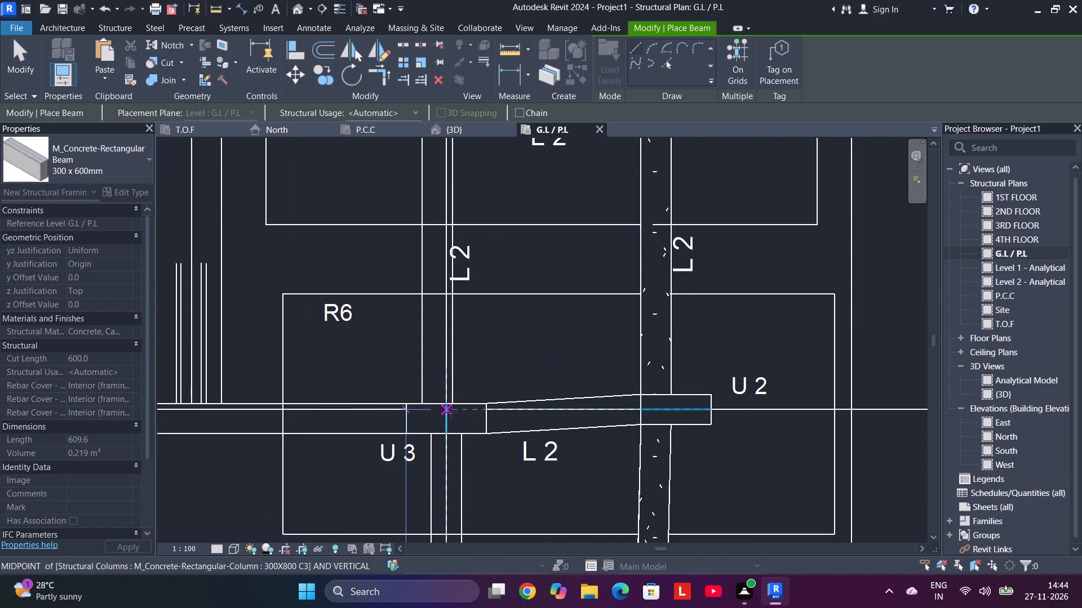
scroll(450, 409, "up", 4)
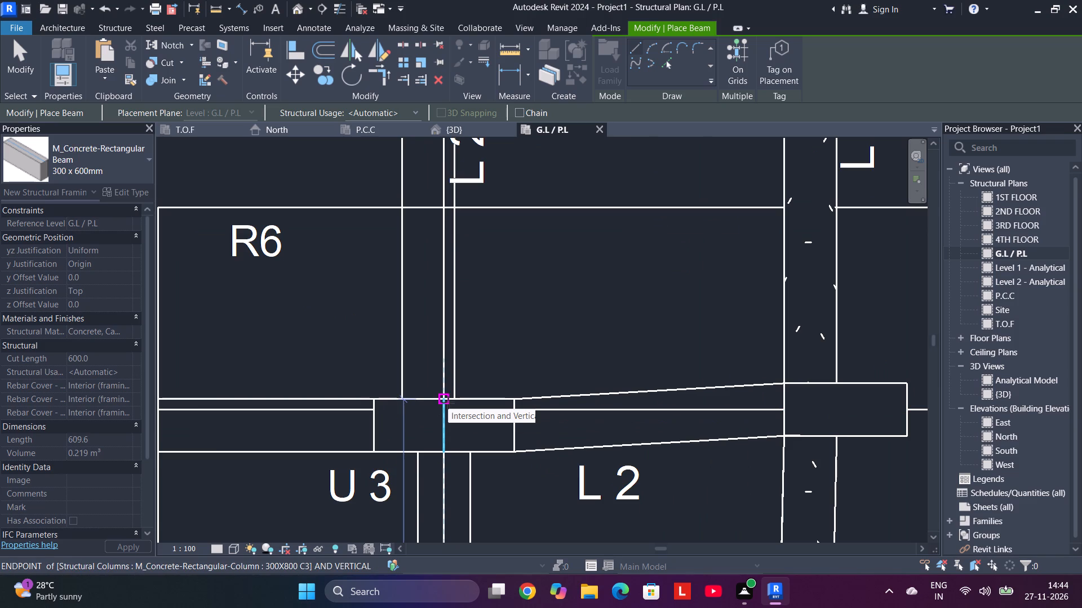
left_click(445, 421)
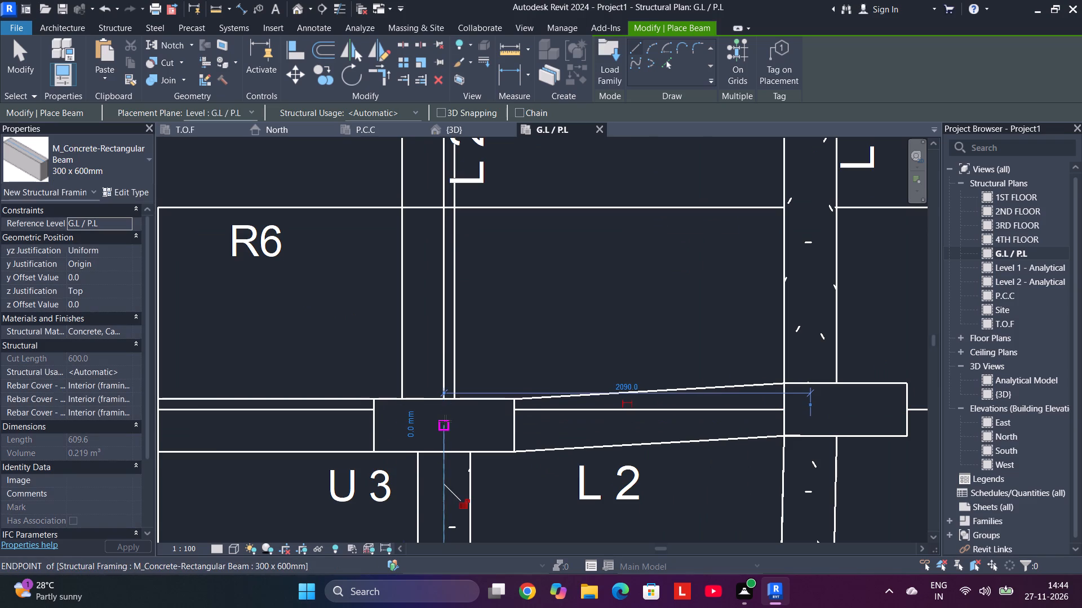
Draw one vertical 300 x 600mm L 2 beam from the lower R6's U 3 column through the intermediate footings to the uppermost R5's U 3 column.
left_click(428, 398)
middle_click_drag(425, 248, 418, 489)
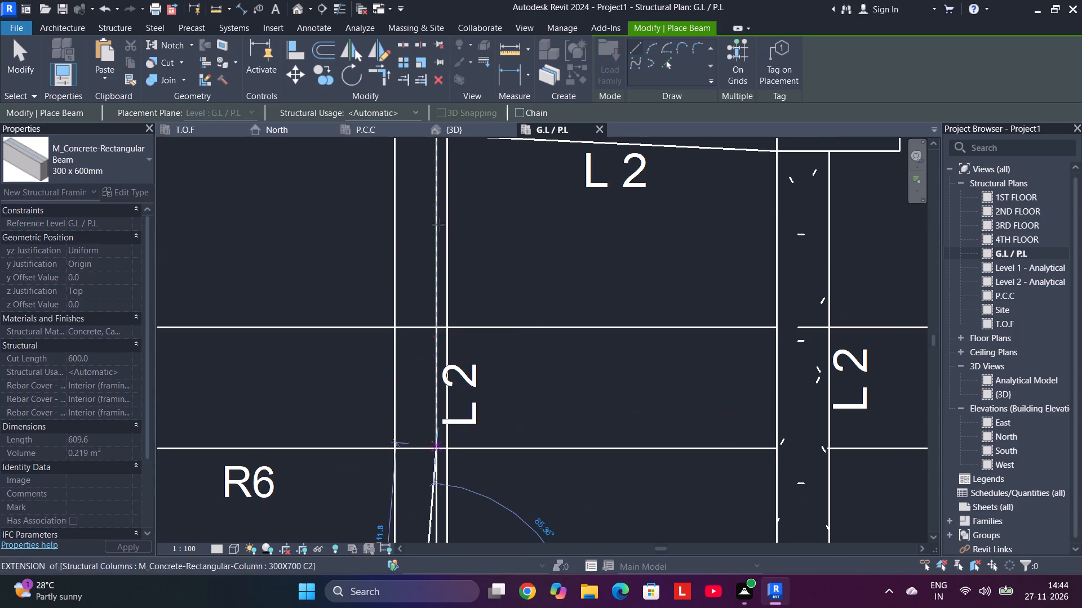
middle_click_drag(428, 158, 421, 418)
middle_click_drag(429, 193, 423, 306)
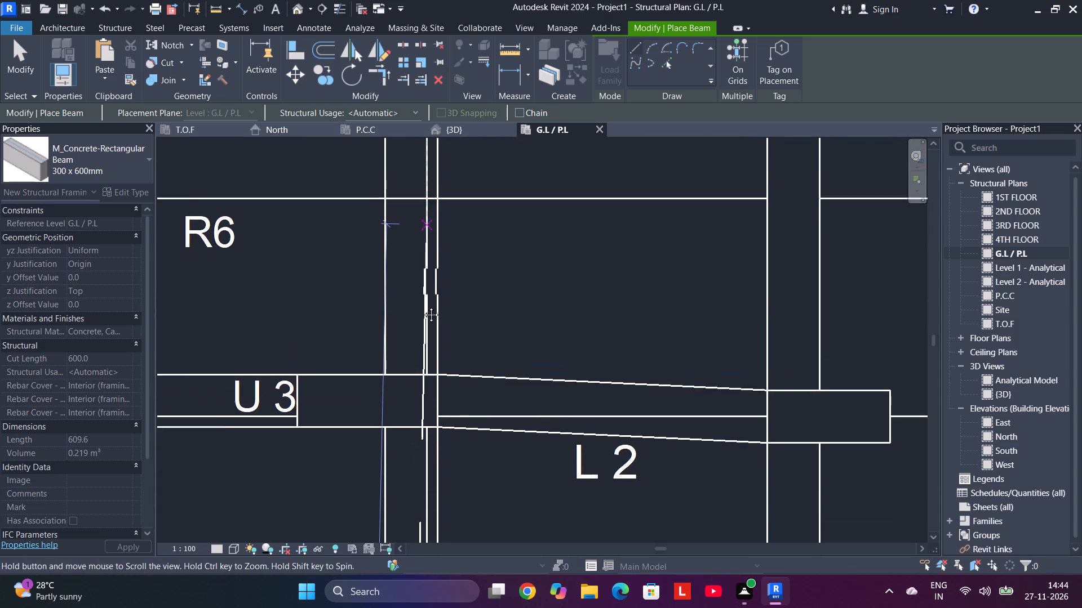
middle_click_drag(423, 306, 420, 384)
scroll(409, 200, "down", 4)
middle_click_drag(408, 193, 411, 490)
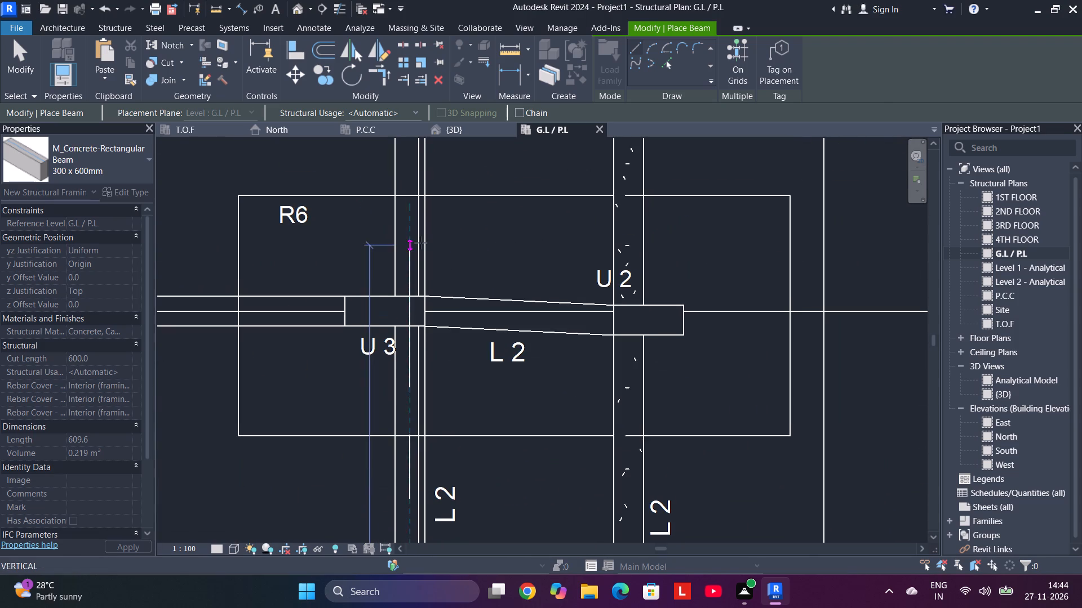
middle_click_drag(420, 243, 414, 543)
middle_click_drag(411, 282, 414, 492)
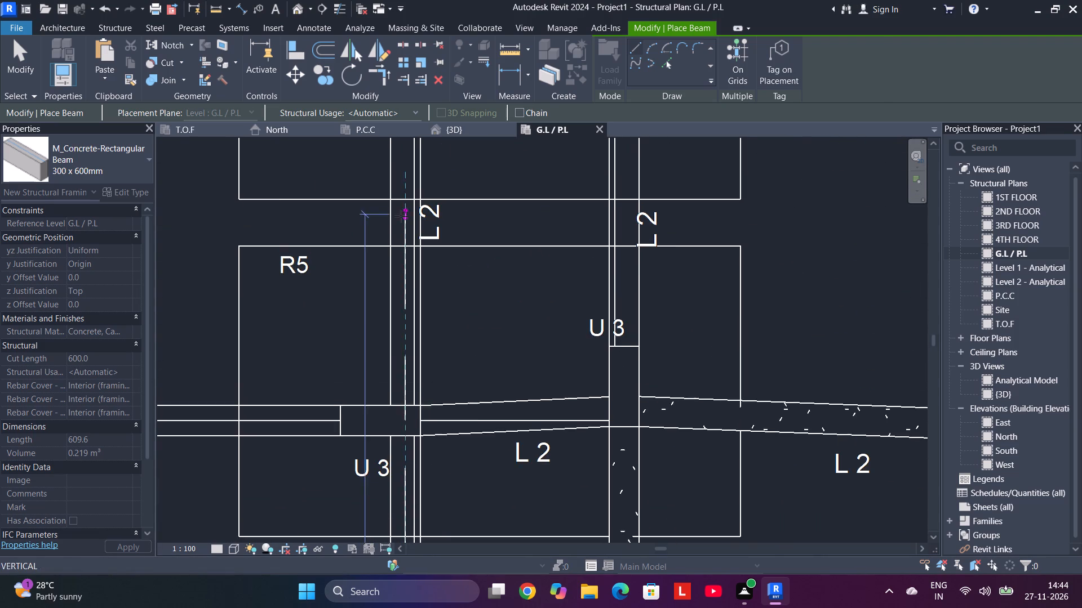
middle_click_drag(401, 220, 391, 410)
middle_click_drag(380, 204, 382, 460)
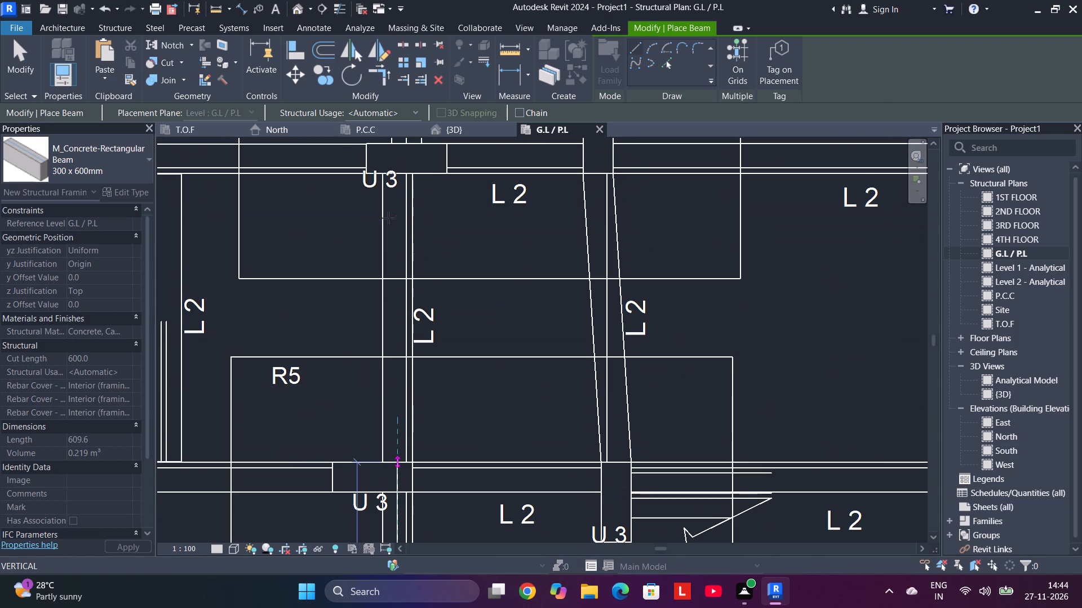
middle_click_drag(388, 218, 381, 444)
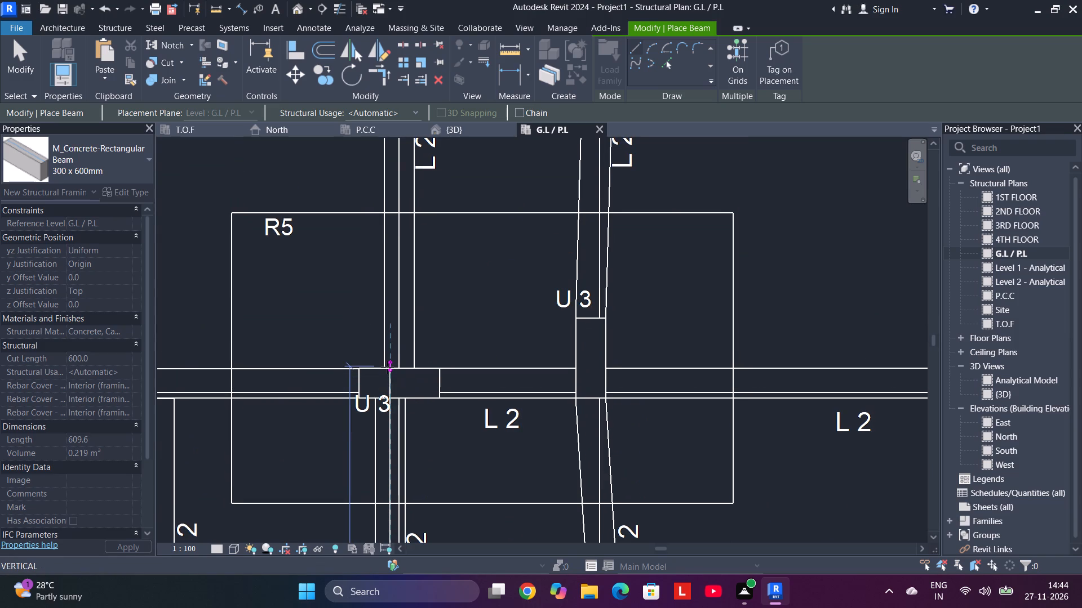
left_click(387, 367)
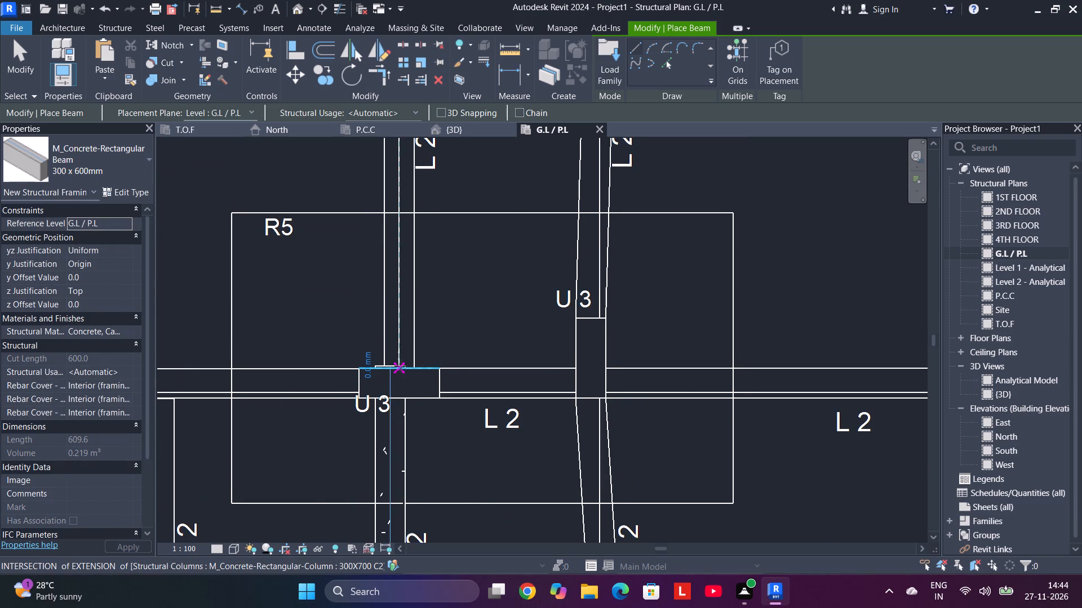
Draw the vertical 300 x 600mm L 2 beam from the uppermost R5's left U 3 column to the upper R4's left U 2 column.
left_click(401, 366)
middle_click_drag(407, 248, 398, 540)
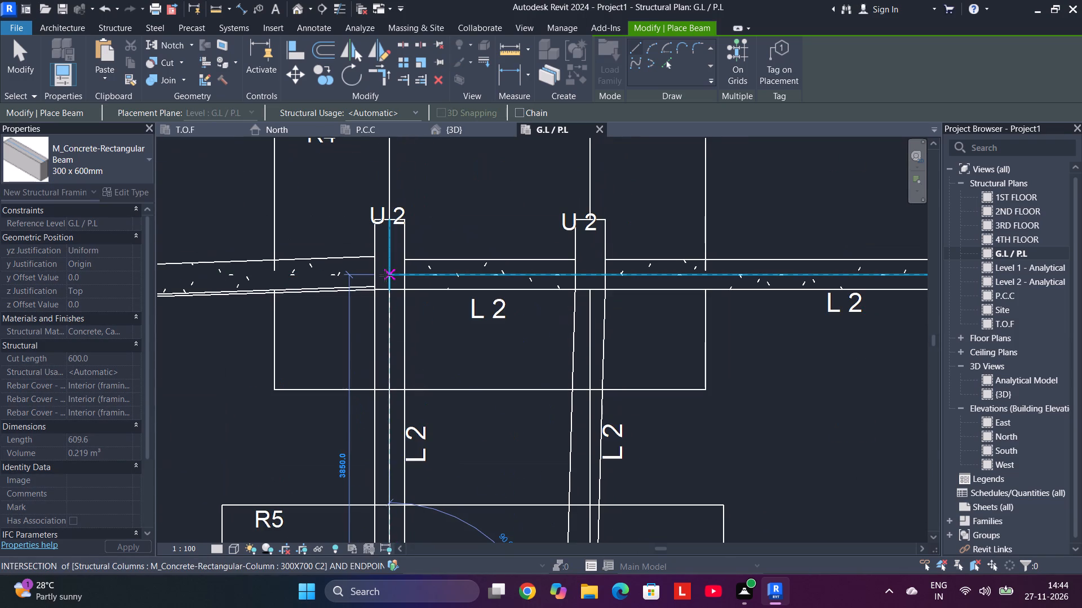
left_click(391, 258)
Draw the slightly inclined 300 x 600mm L 2 beam from the upper R4's right U 2 column to the right U 3 column of the R5 below.
scroll(393, 267, "down", 4)
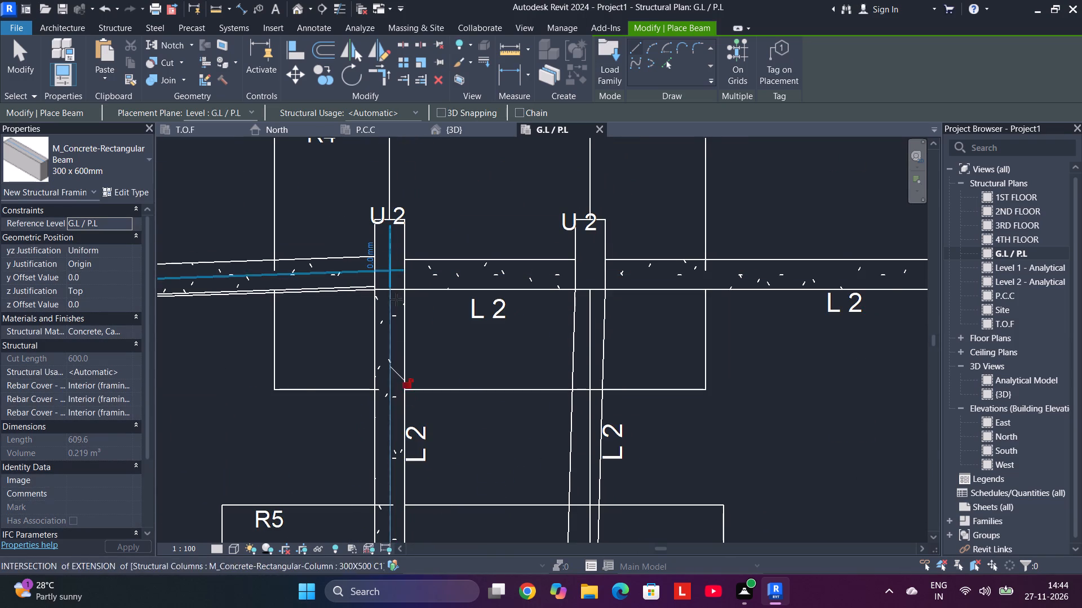
scroll(396, 299, "down", 1)
scroll(401, 355, "down", 1)
middle_click_drag(440, 387, 606, 265)
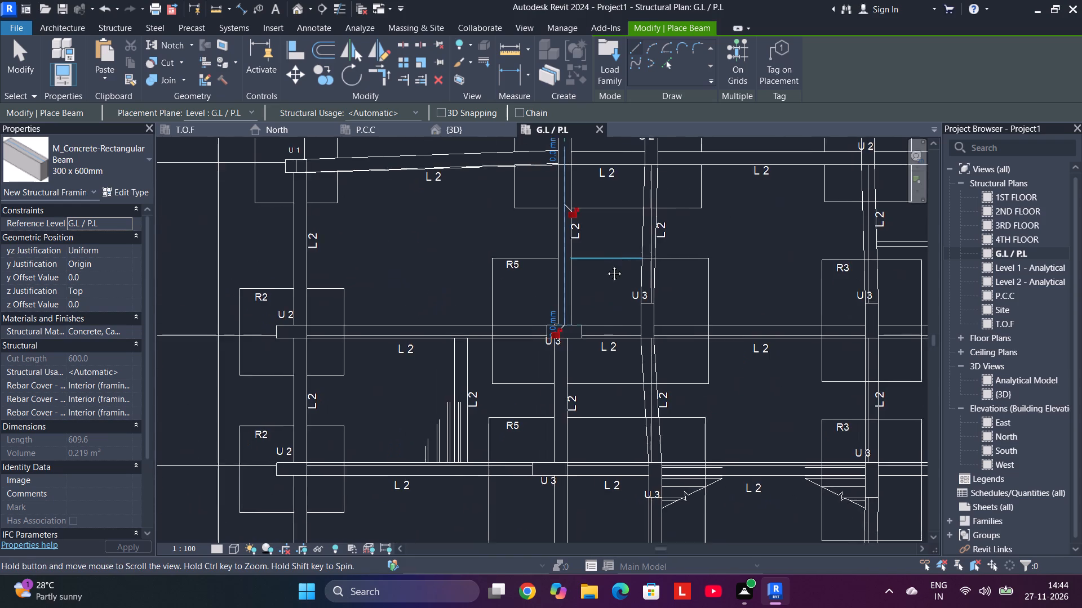
middle_click_drag(606, 265, 365, 314)
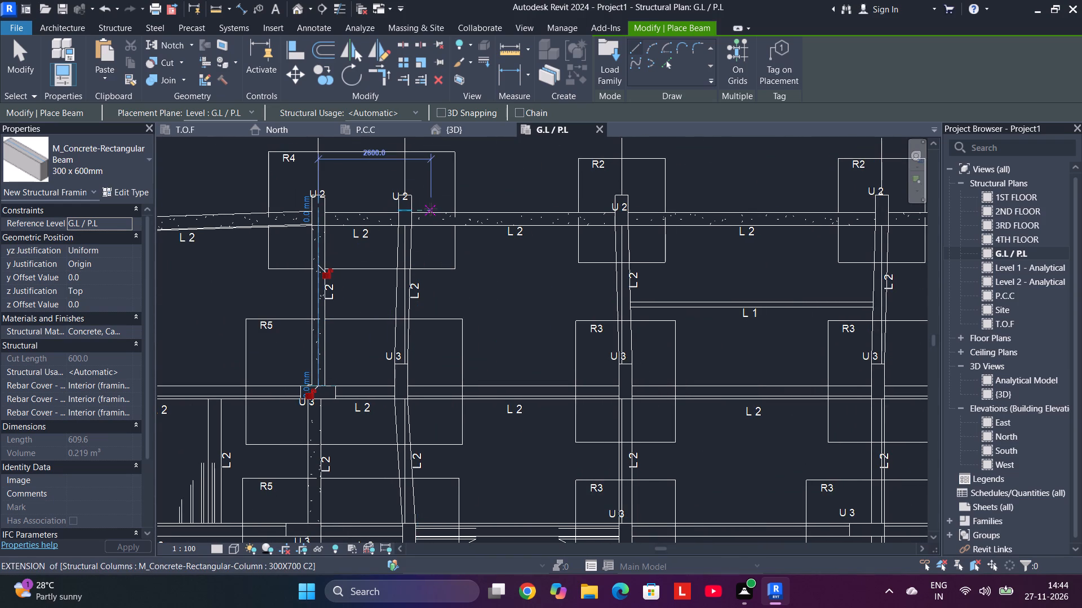
scroll(407, 216, "up", 5)
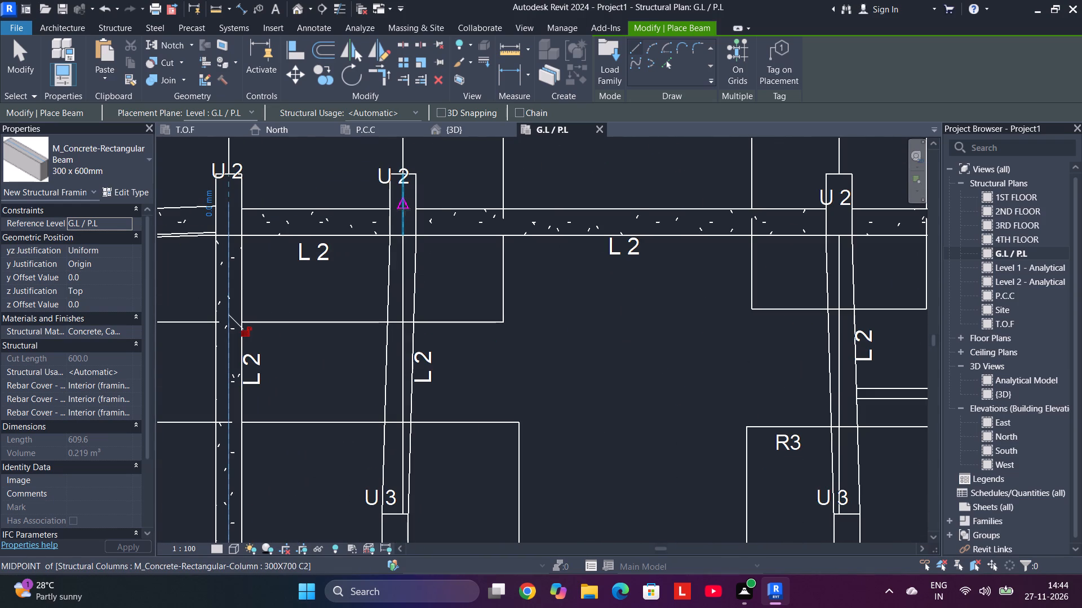
left_click(405, 207)
middle_click_drag(399, 482, 399, 428)
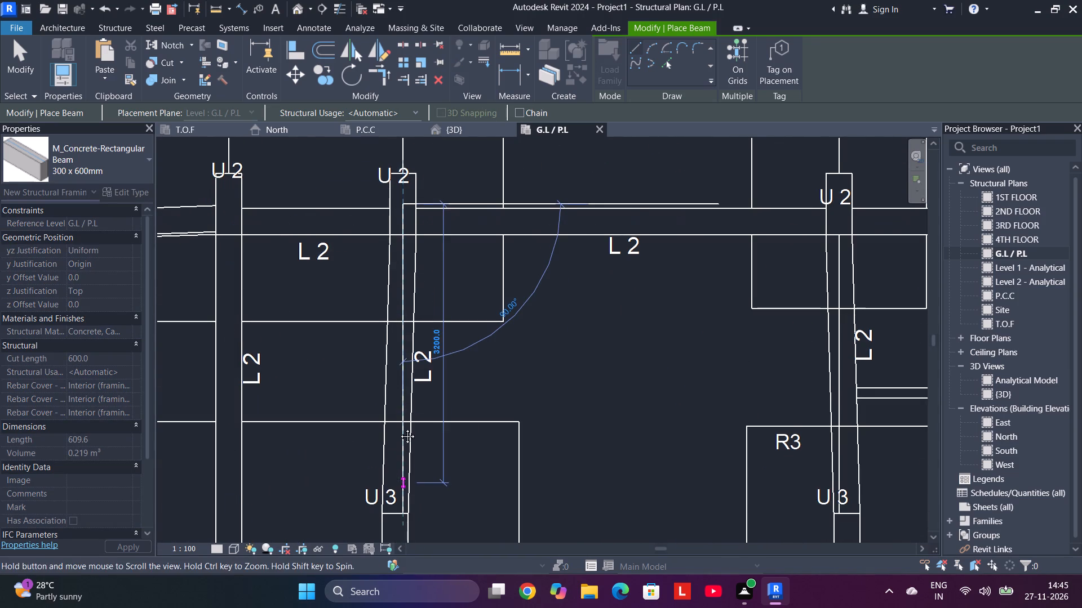
middle_click_drag(399, 428, 423, 302)
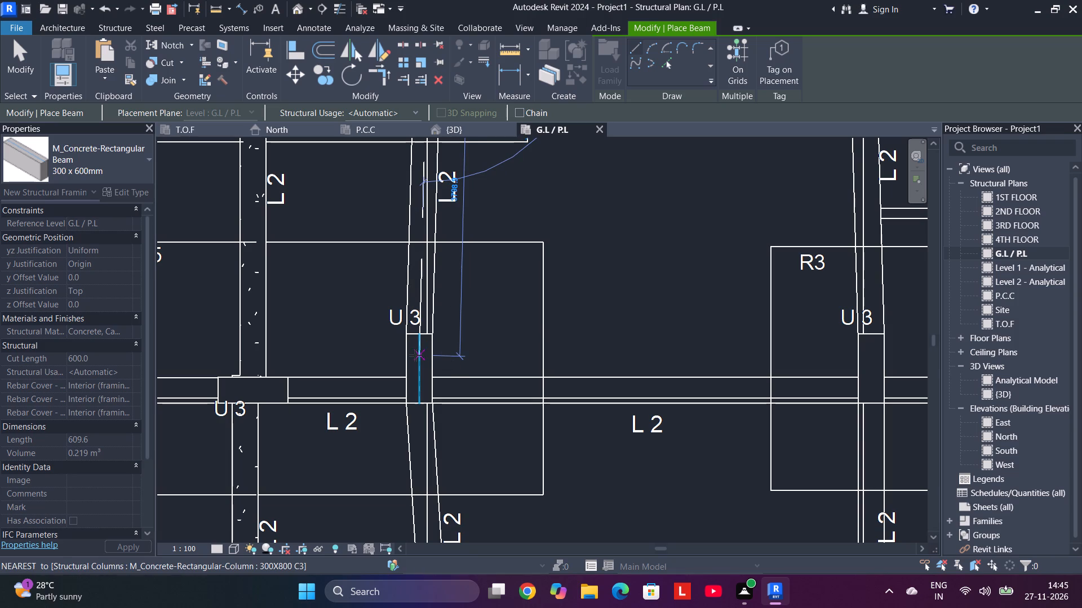
left_click(415, 355)
Draw the inclined 300 x 600mm L 2 beam from the uppermost R5's right U 3 column to the next R5's right U 3 column below.
middle_click_drag(482, 215, 519, 169)
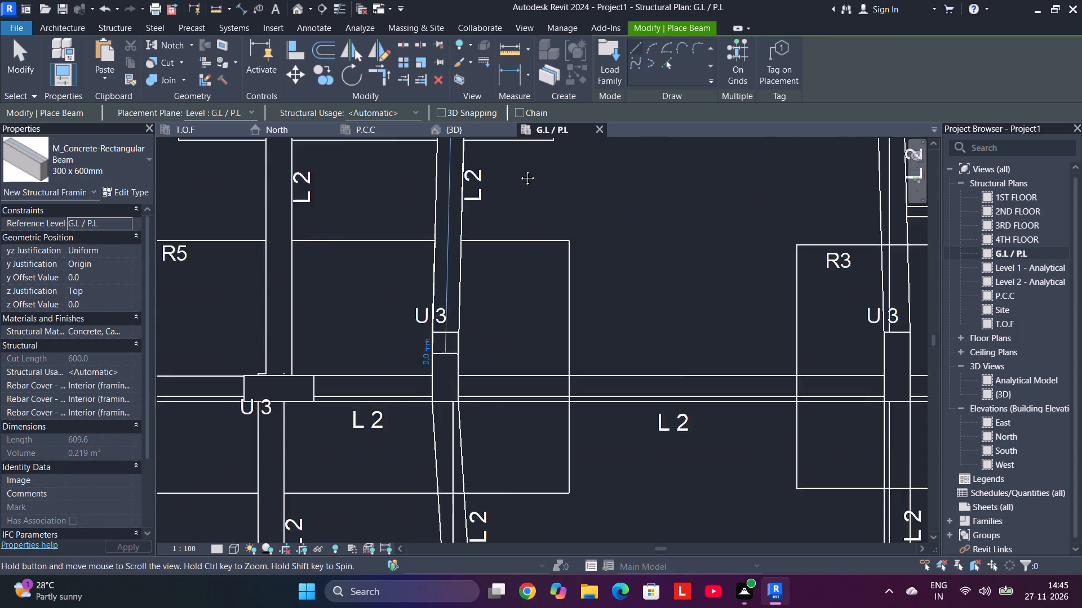
middle_click_drag(519, 169, 519, 168)
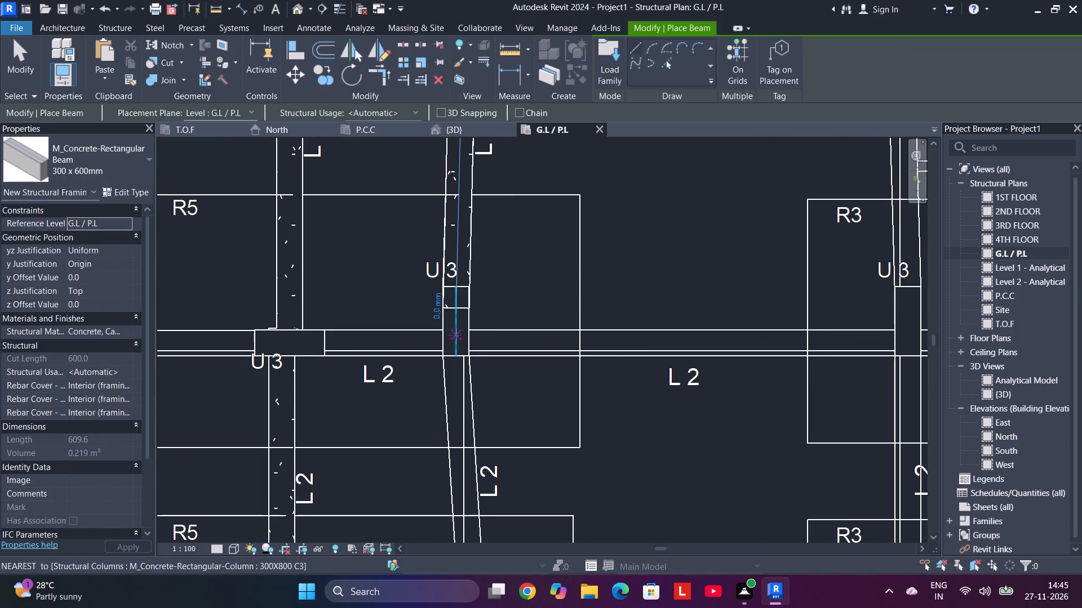
left_click(454, 342)
middle_click_drag(455, 473, 450, 257)
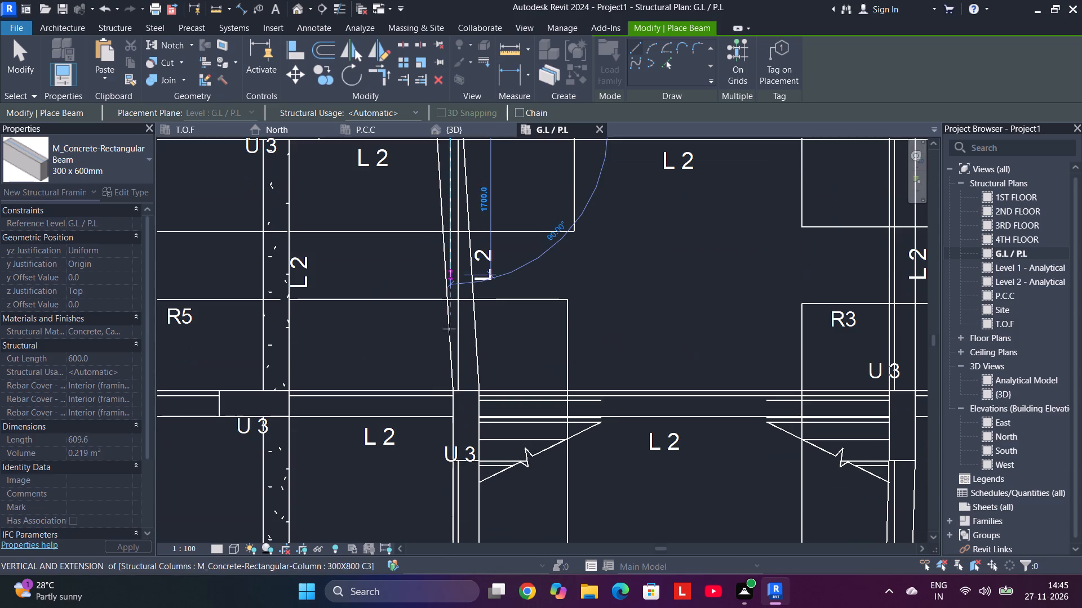
left_click(468, 412)
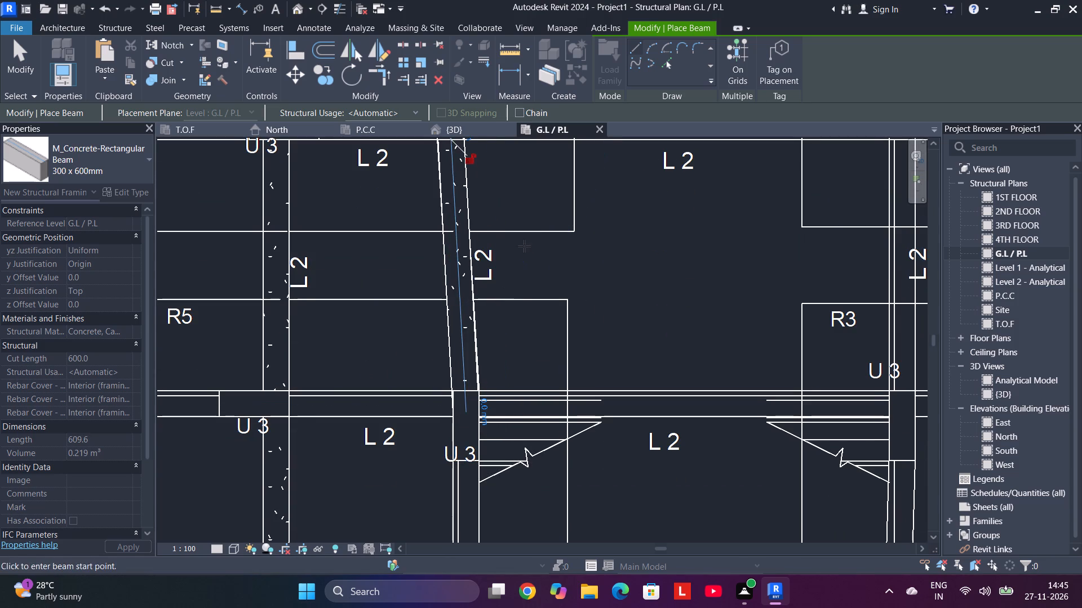
Draw the vertical 300 x 600mm L 2 beam, about 3720 mm long, between the right U 3 columns of the lowest R5 and the R5 above.
middle_click_drag(526, 246, 545, 208)
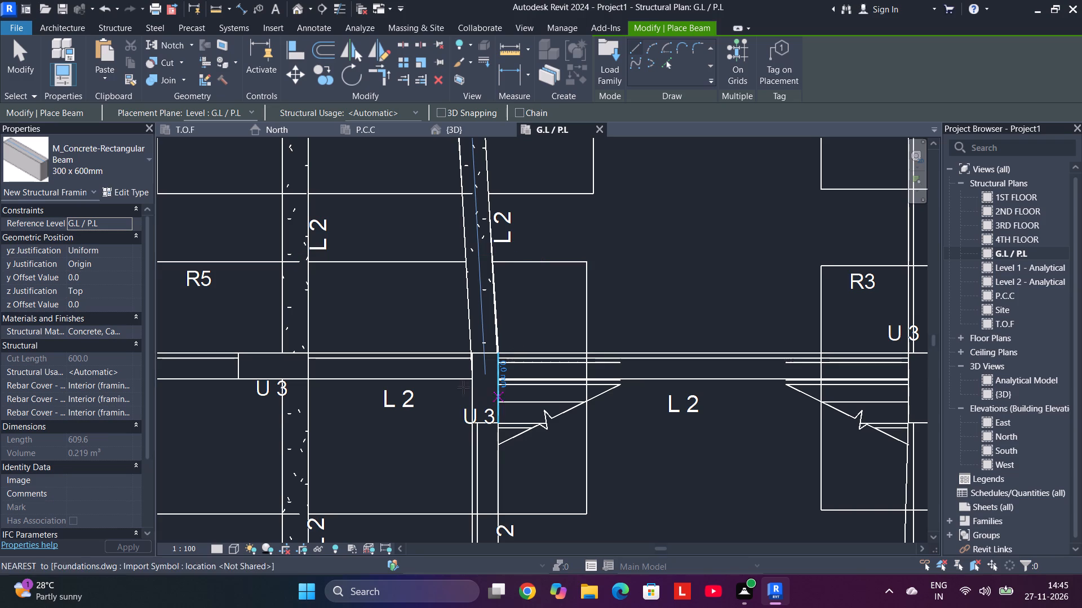
middle_click_drag(567, 493, 571, 466)
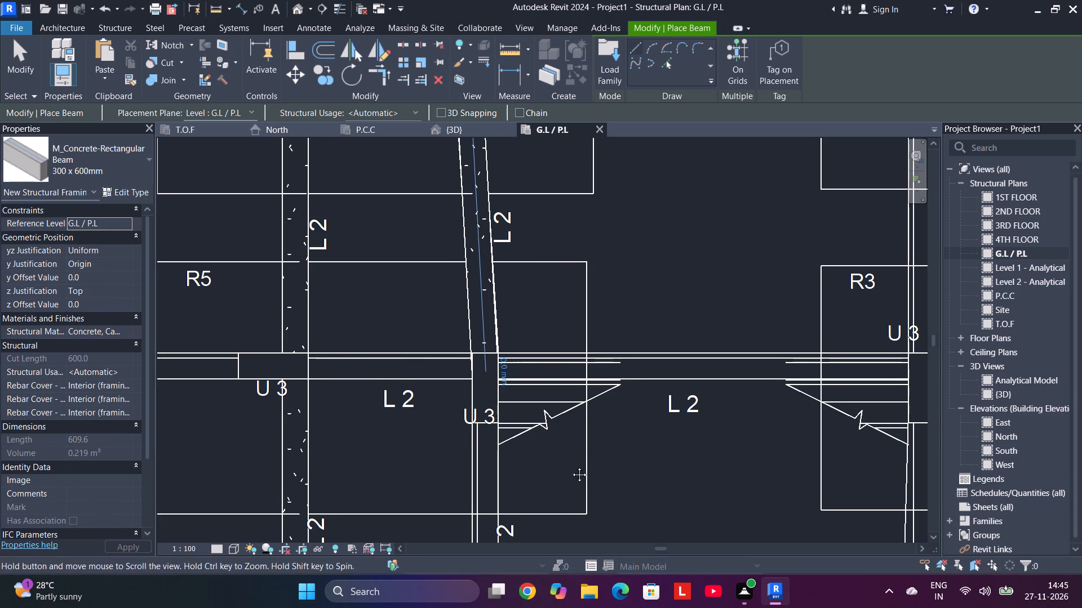
middle_click_drag(571, 466, 596, 275)
scroll(544, 374, "down", 4)
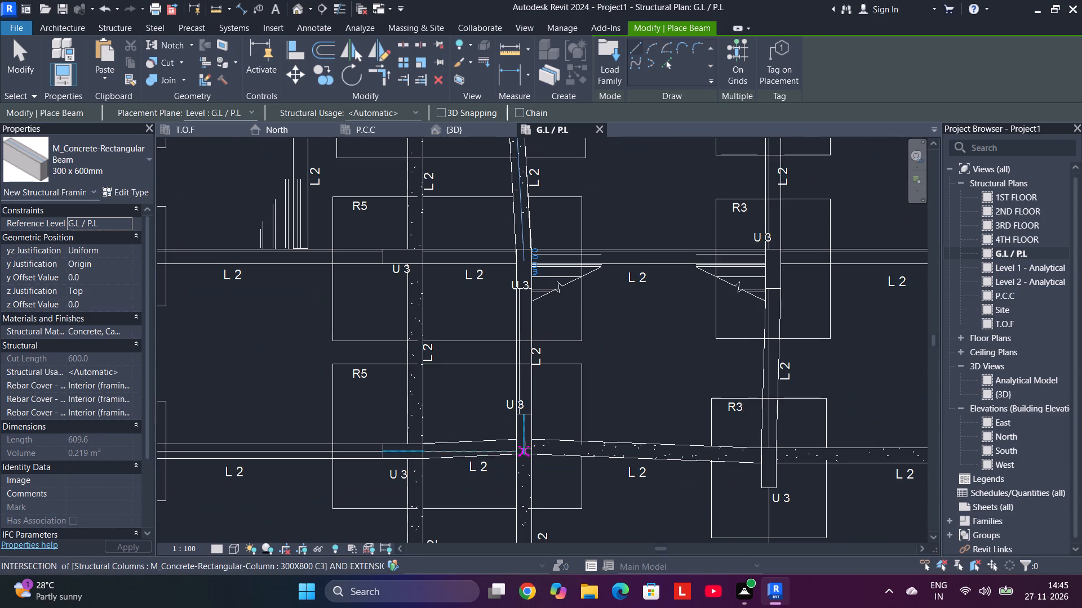
left_click(525, 436)
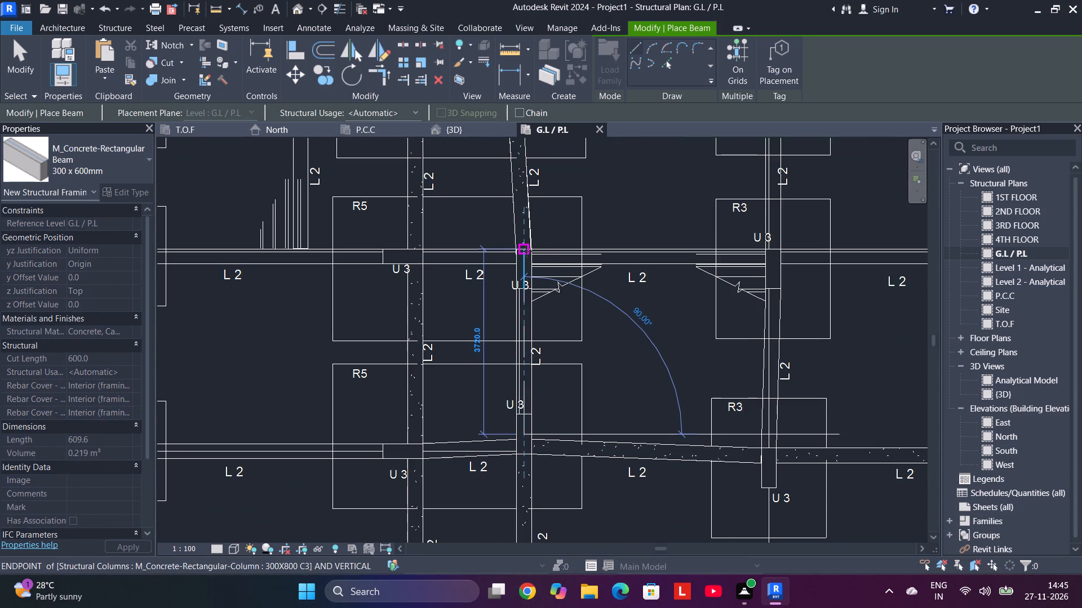
left_click(526, 251)
Draw the inclined 300 x 600mm L 2 beam from the upper R2's U 2 column to the R3's U 3 column below, left of the L 1 beam line.
middle_click_drag(614, 438, 610, 262)
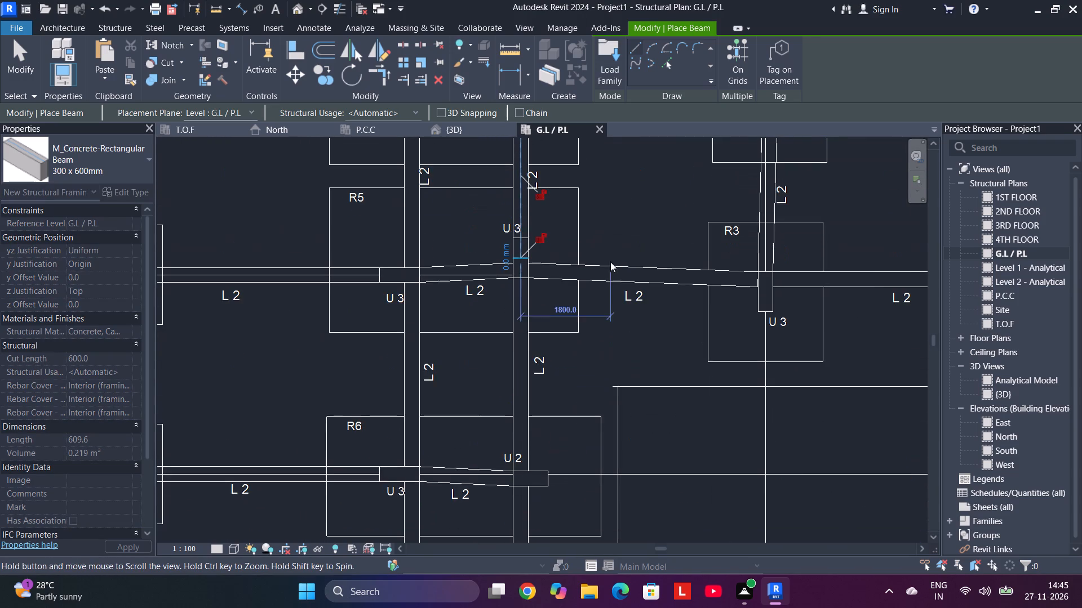
middle_click_drag(654, 223, 624, 385)
middle_click_drag(624, 386, 601, 455)
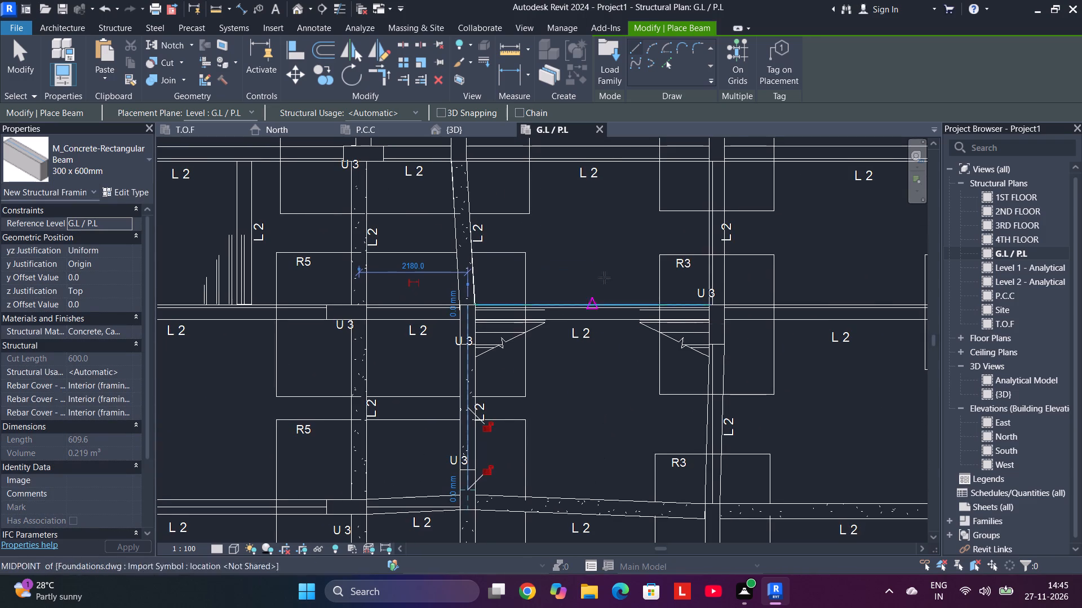
middle_click_drag(621, 277, 492, 426)
middle_click_drag(481, 226, 485, 356)
scroll(637, 317, "down", 1)
middle_click_drag(637, 317, 462, 295)
middle_click_drag(455, 294, 450, 293)
scroll(412, 225, "up", 3)
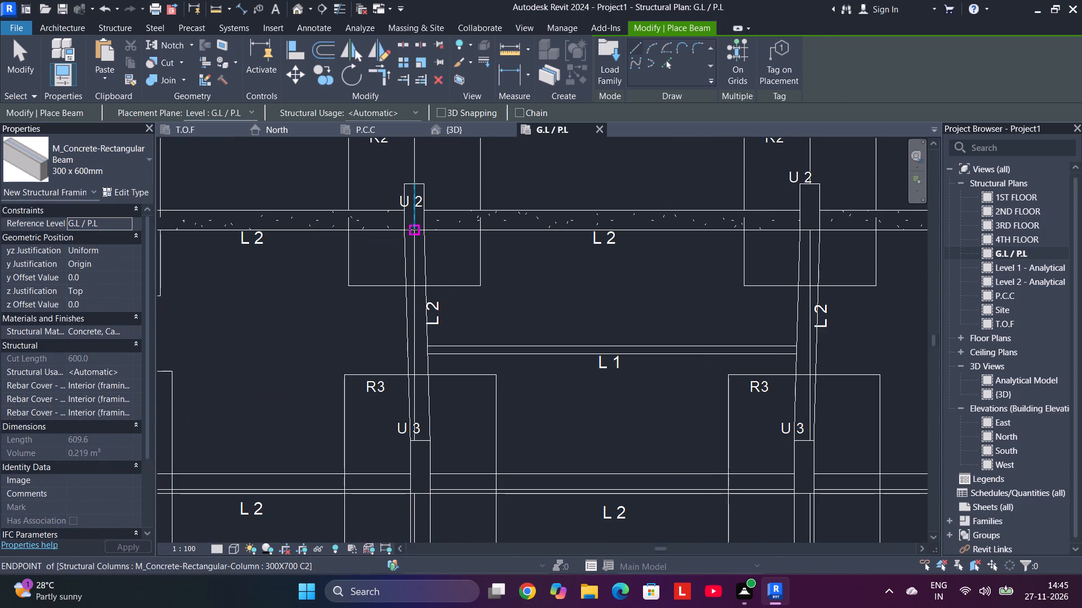
left_click(415, 217)
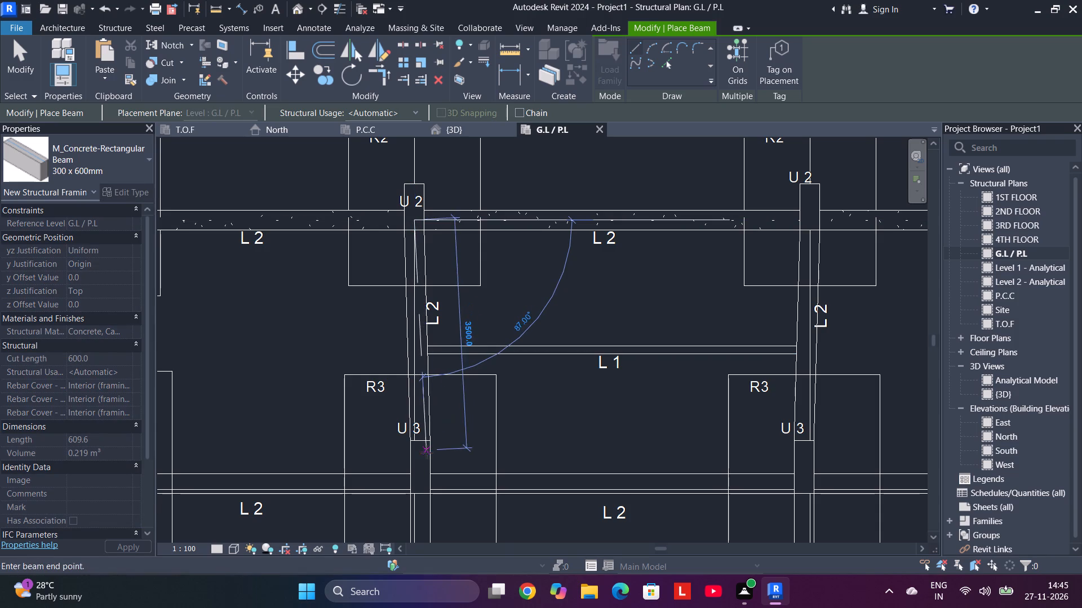
left_click(424, 460)
scroll(424, 463, "up", 1)
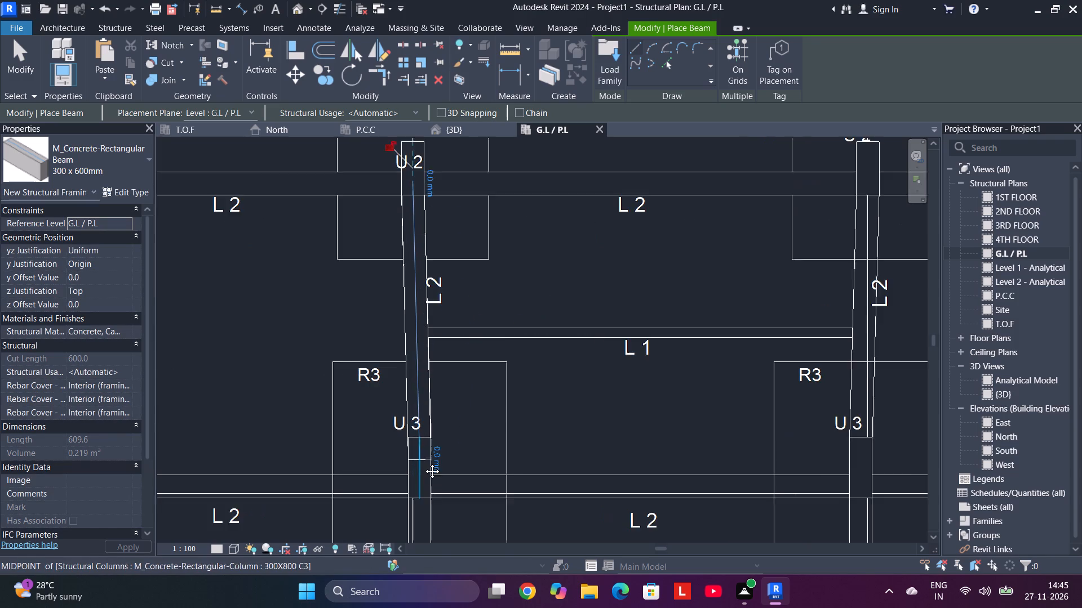
Draw the vertical 300 x 600mm L 2 beam from the upper R3's U 3 column to the next R3's U 3 column below, on the column line left of the L 1 beam.
middle_click_drag(424, 463, 453, 269)
left_click(445, 266)
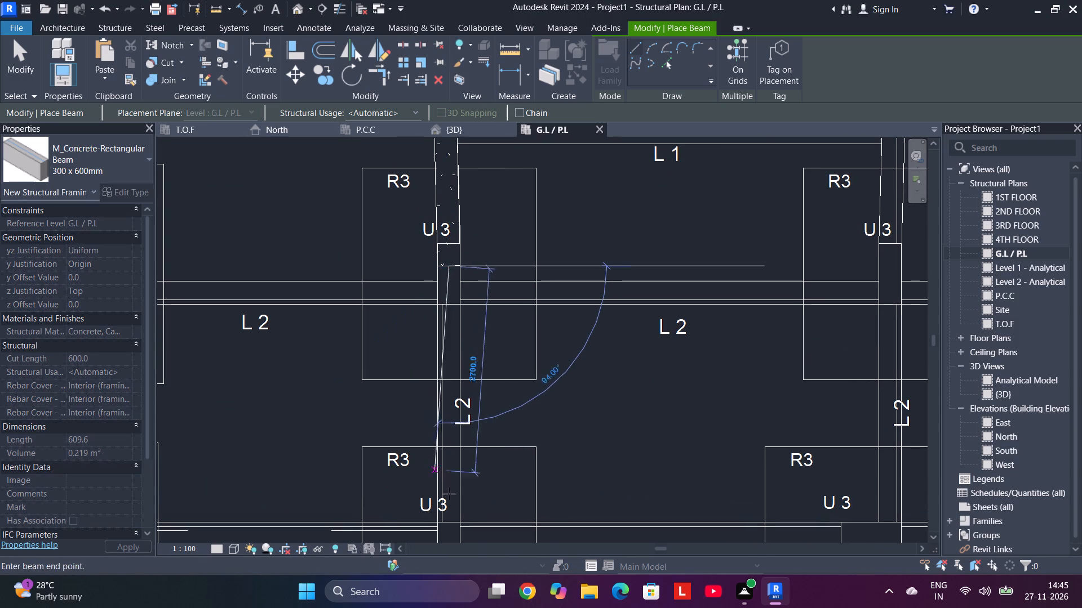
middle_click_drag(459, 501, 490, 301)
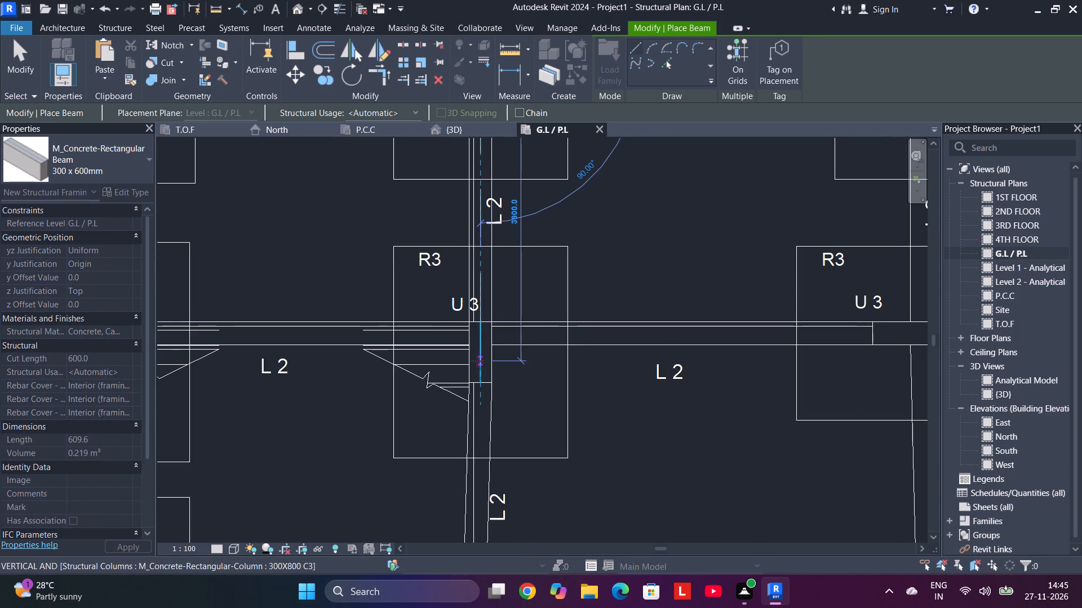
left_click(480, 352)
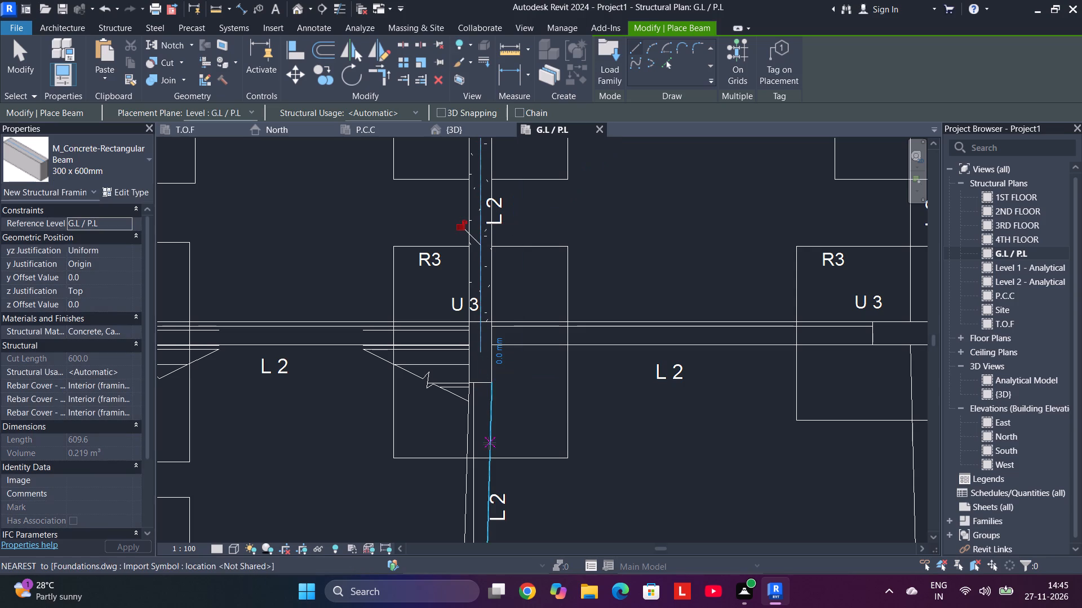
Draw the inclined 300 x 600mm L 2 beam, about 3900 mm long, from the lowest R3's U 3 column up to the next R3's U 3 column.
middle_click_drag(489, 439, 523, 110)
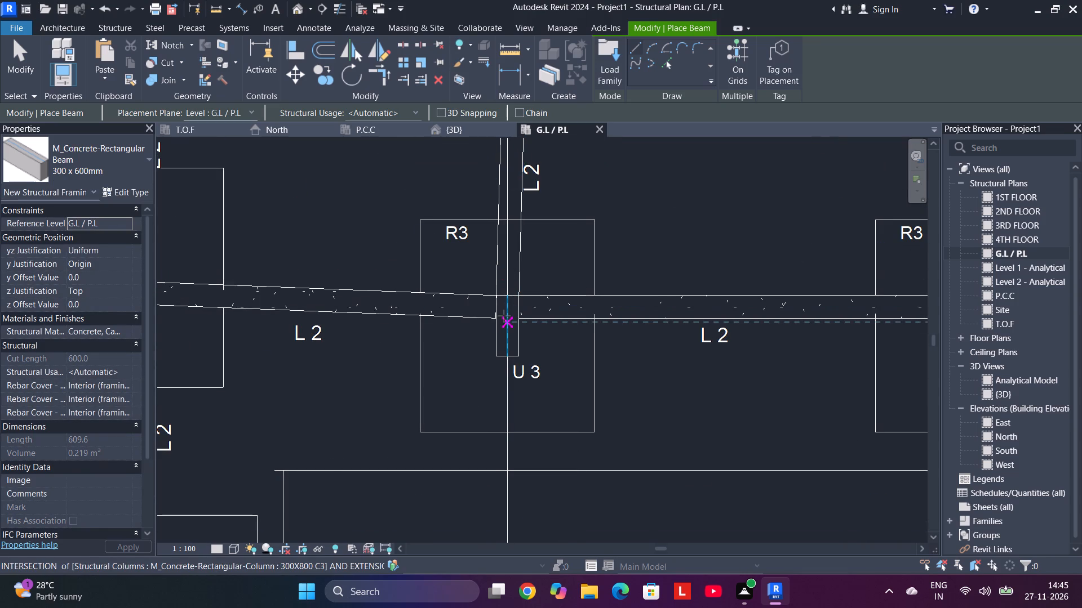
left_click(504, 313)
scroll(515, 302, "down", 4)
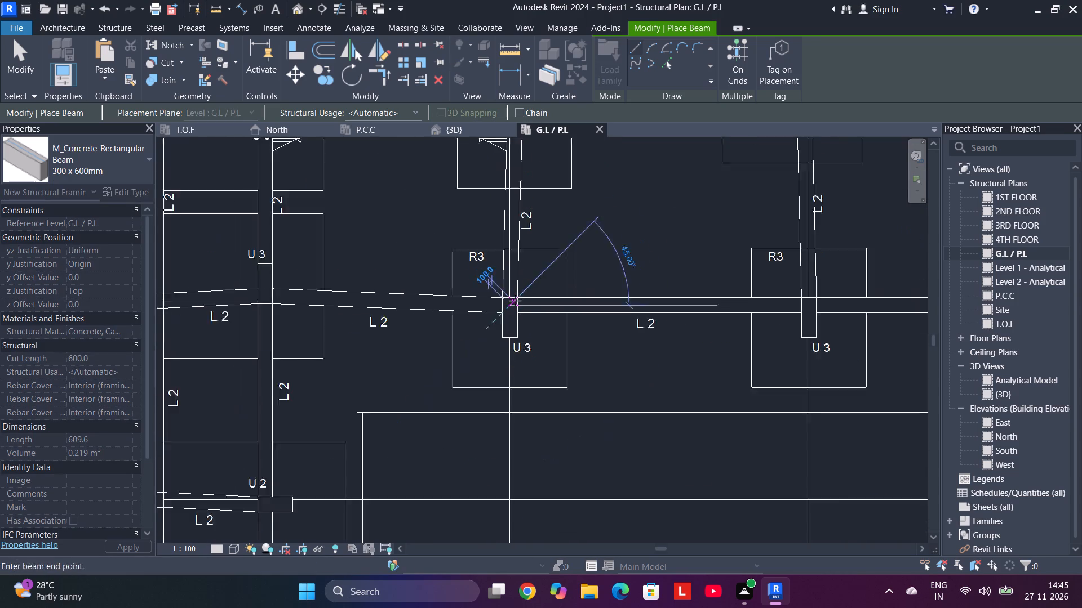
middle_click_drag(527, 223, 512, 321)
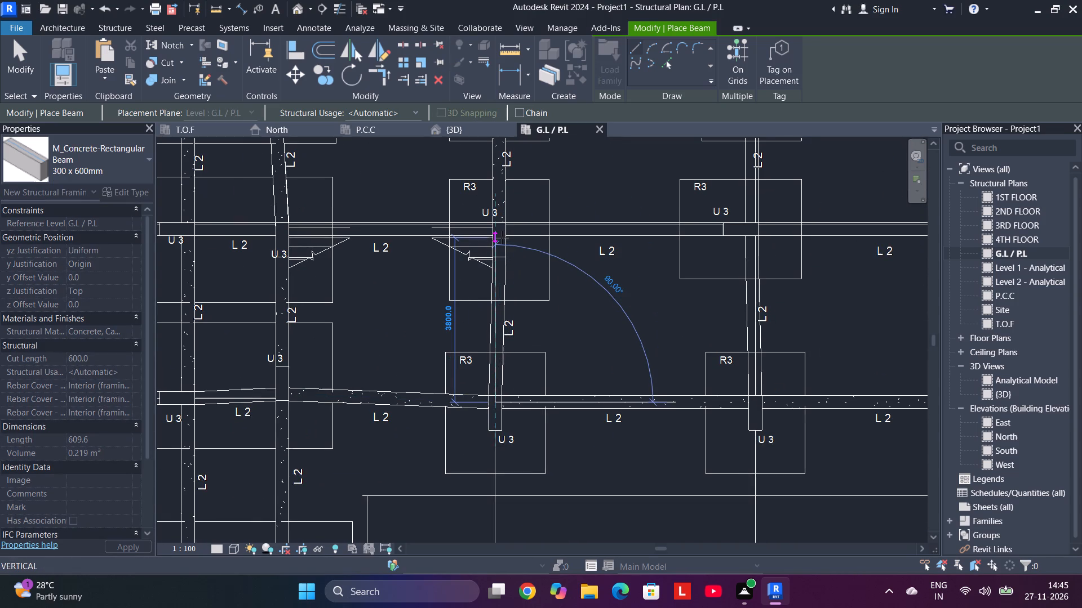
scroll(502, 240, "up", 4)
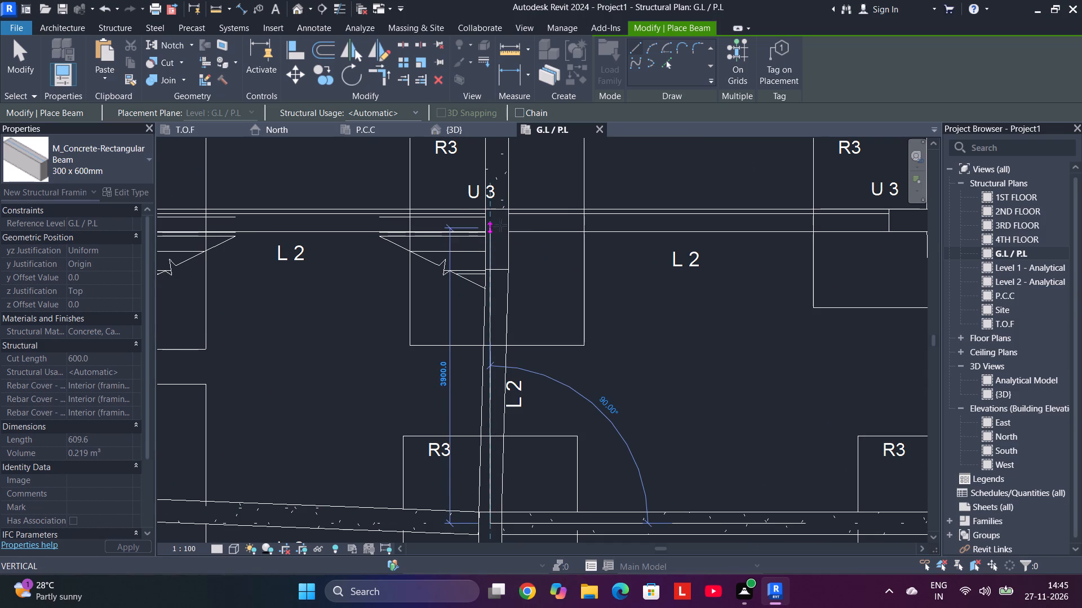
left_click(500, 229)
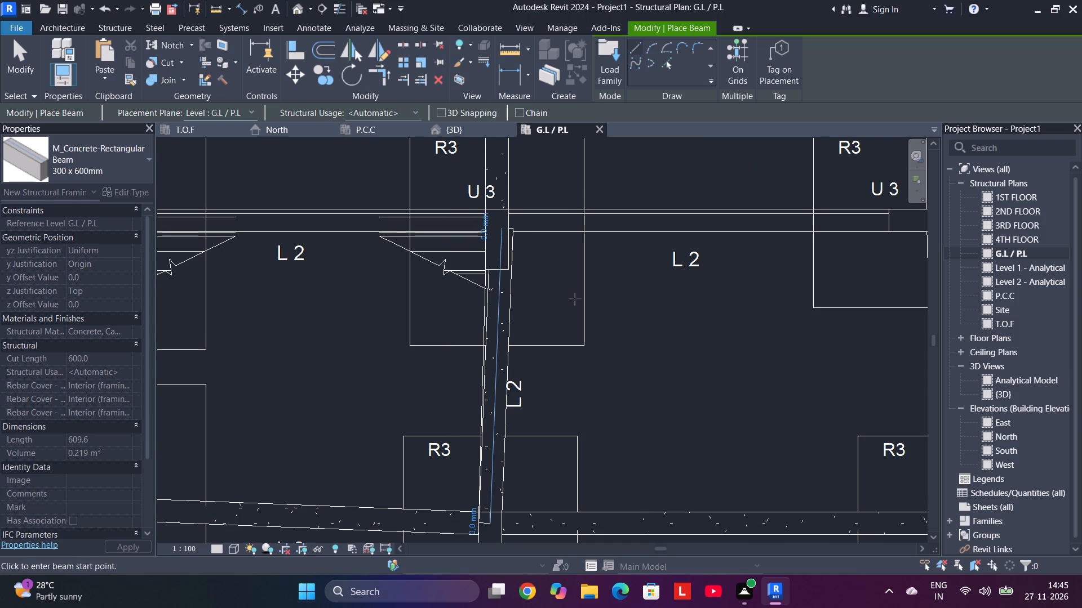
key("Escape")
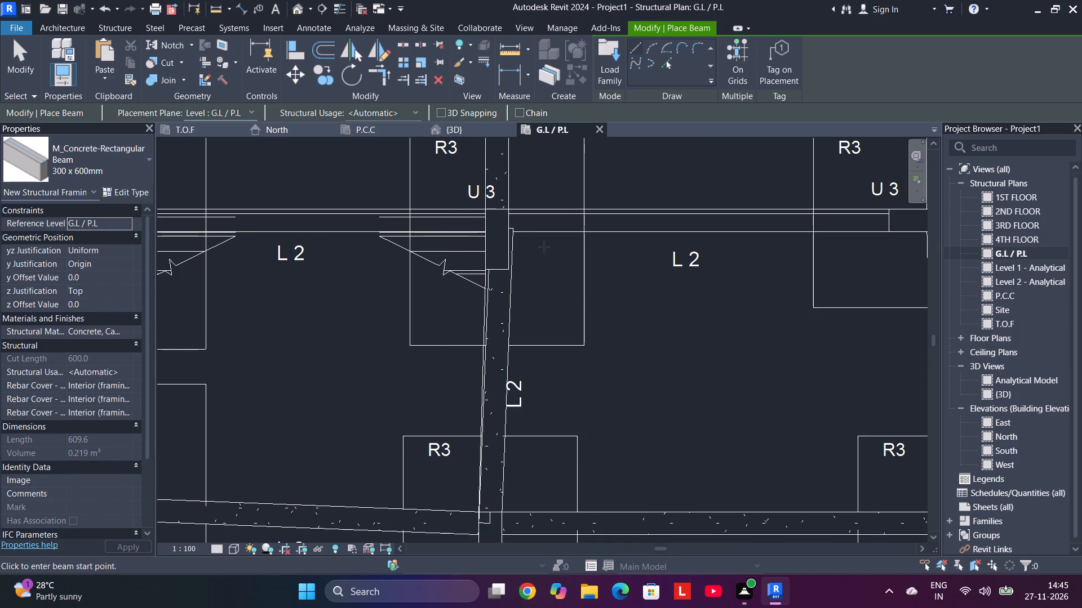
key("Escape")
Align the left edge of the new inclined L 2 beam to the matching L 2 line of the imported foundation drawing.
left_click(512, 331)
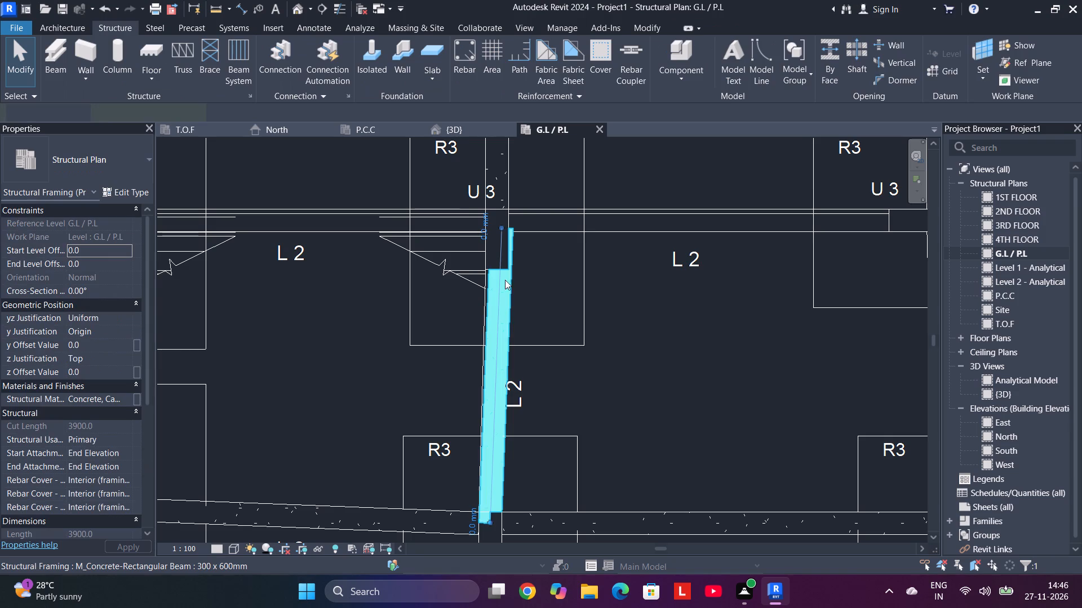
left_click(300, 53)
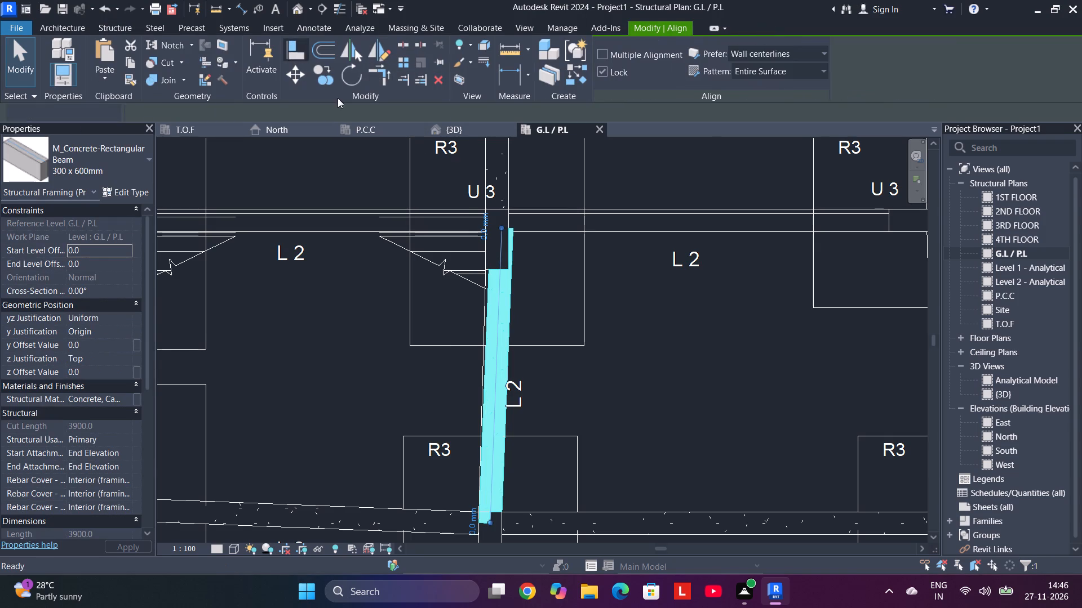
scroll(473, 337, "up", 3)
left_click(485, 366)
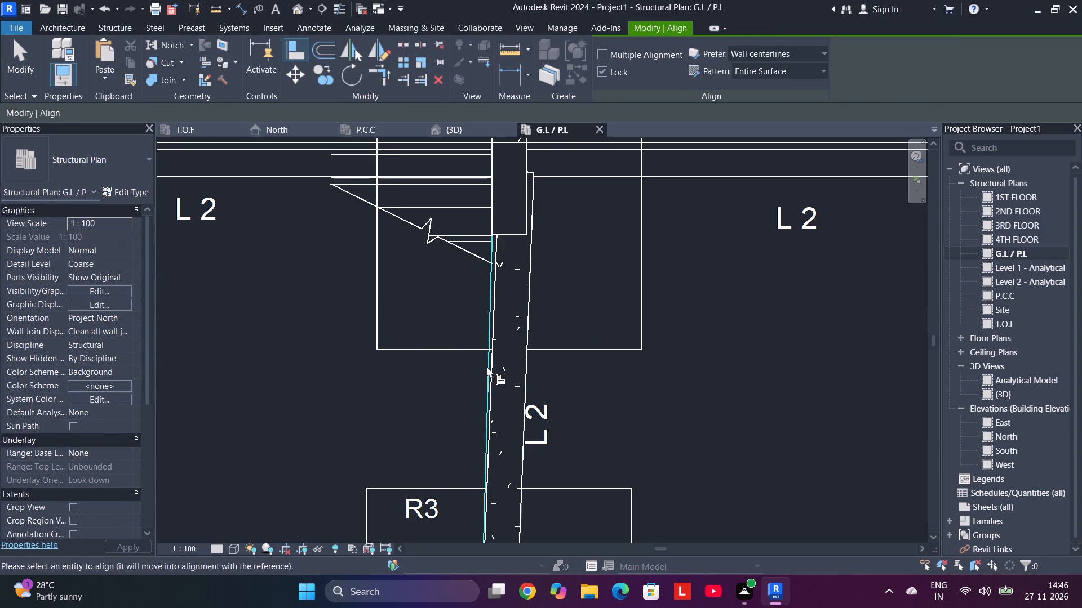
left_click(494, 365)
scroll(632, 385, "down", 7)
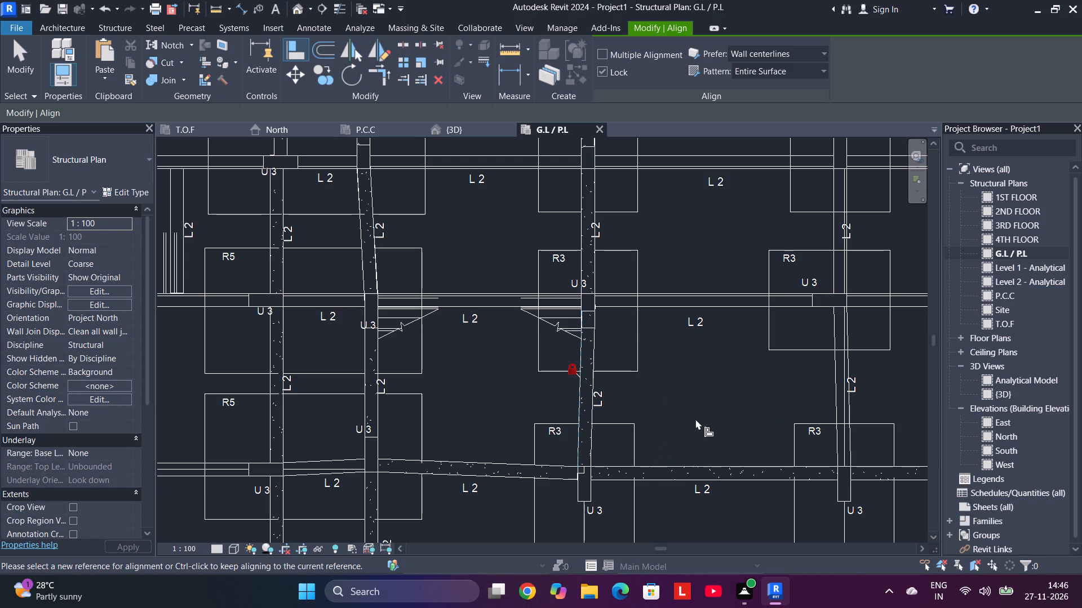
key("Escape")
Examine the beam junction at the lowest R3's U 3 column and review the beam layout across the whole plan.
scroll(575, 481, "up", 9)
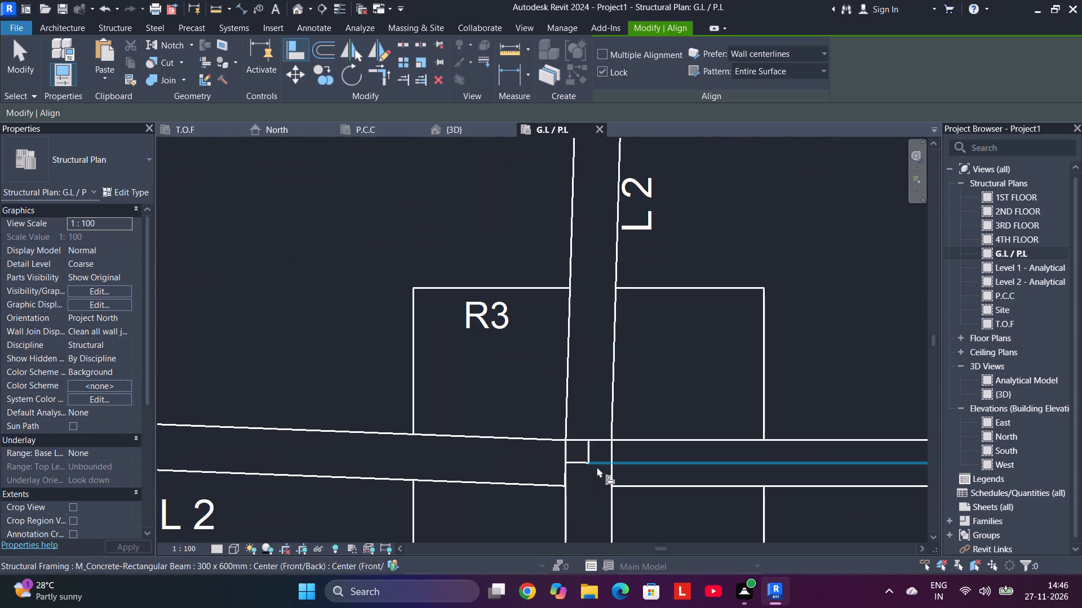
scroll(704, 359, "down", 9)
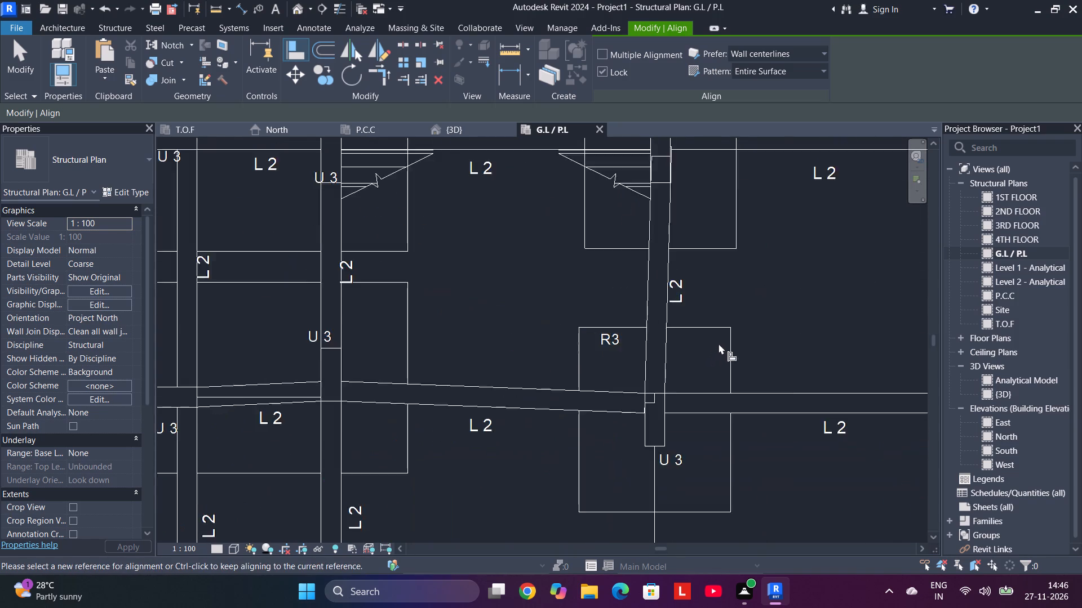
middle_click_drag(759, 311, 542, 414)
middle_click(542, 414)
scroll(609, 388, "down", 3)
middle_click_drag(609, 388, 569, 403)
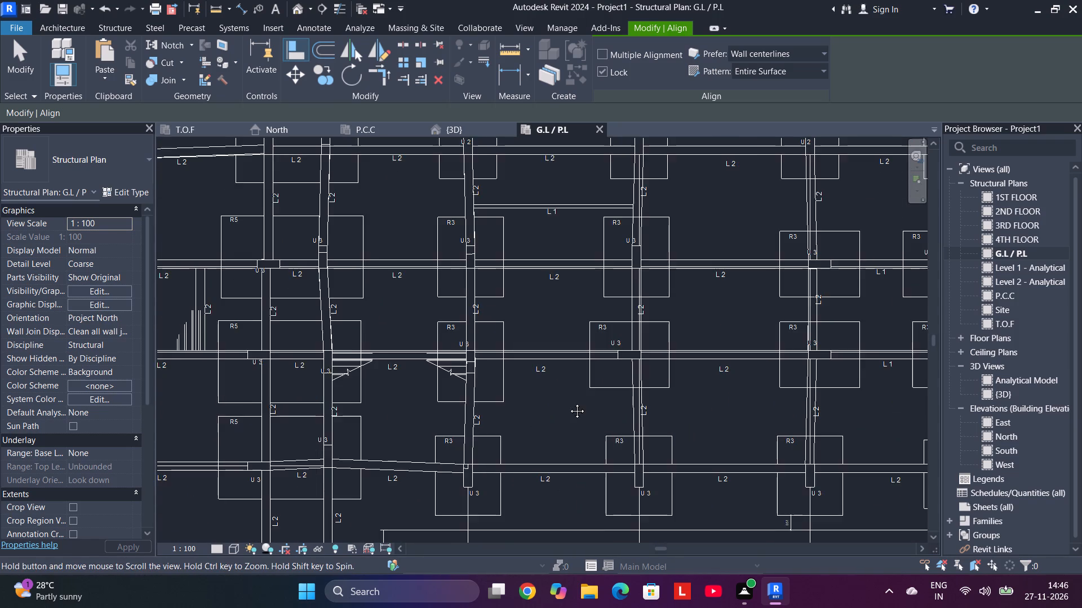
middle_click_drag(569, 403, 548, 407)
middle_click(547, 407)
middle_click(542, 408)
middle_click(542, 408)
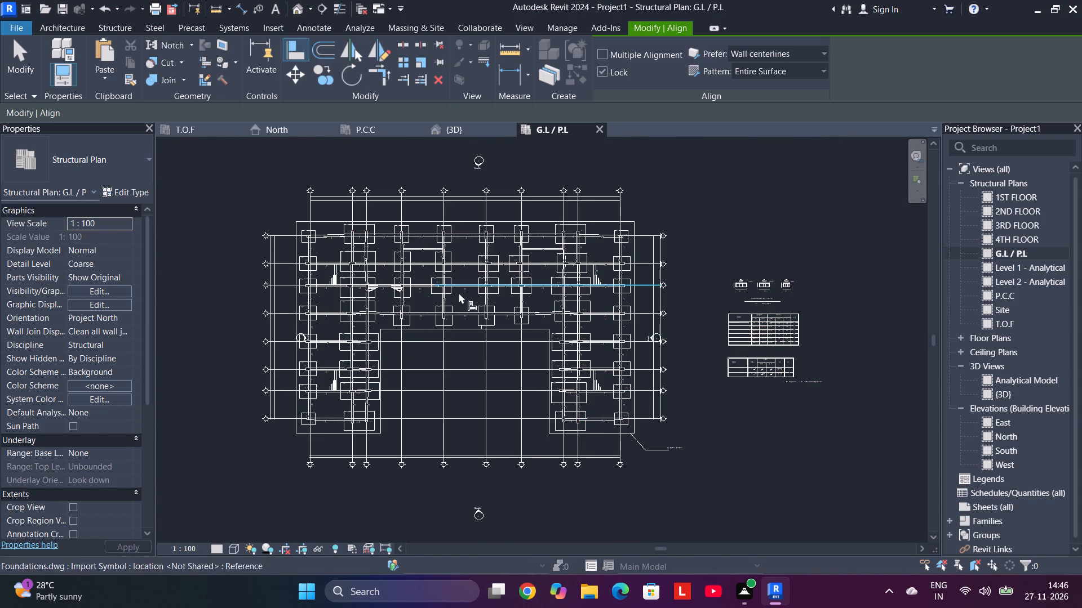
middle_click_drag(467, 301, 597, 387)
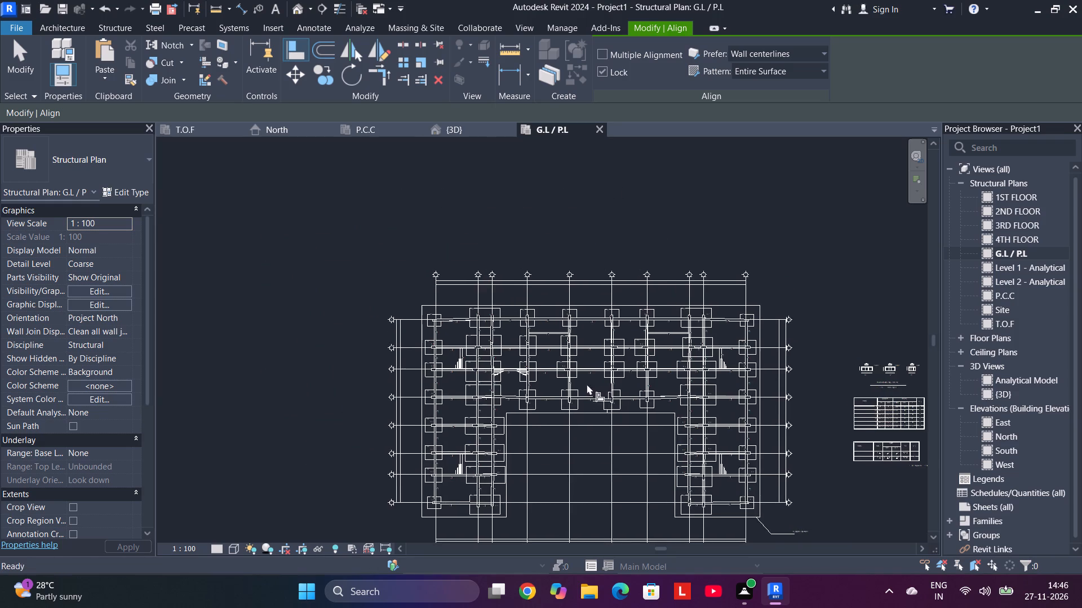
Draw the inclined 300 x 600mm L 2 beam on the next column line to the right, from the lowest R3's U 3 column to the one above.
scroll(528, 381, "up", 9)
middle_click_drag(606, 397, 524, 390)
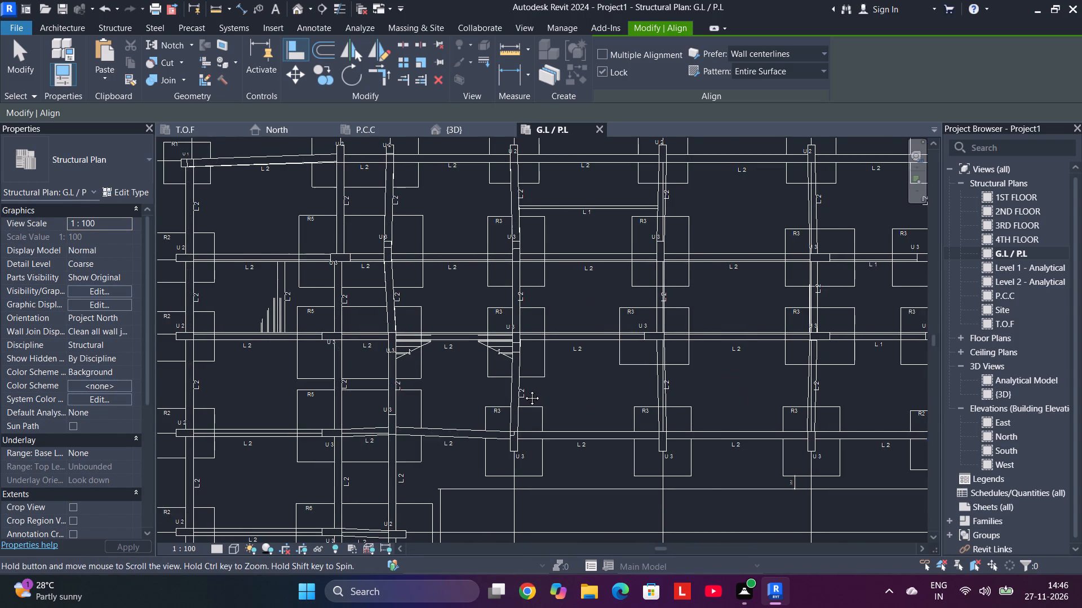
middle_click_drag(524, 390, 523, 388)
scroll(588, 433, "up", 5)
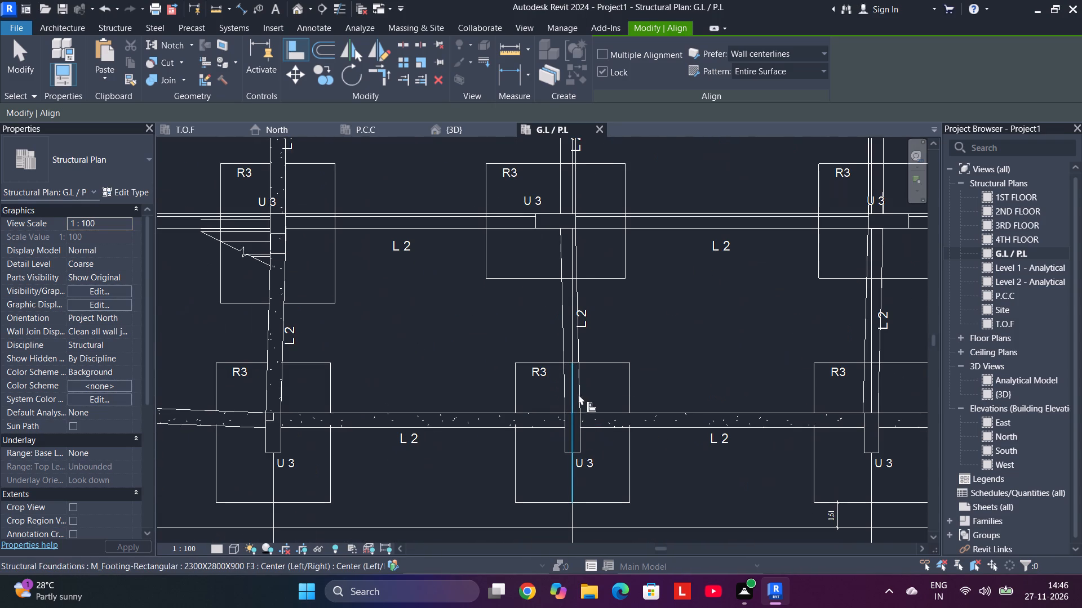
middle_click_drag(648, 311, 645, 366)
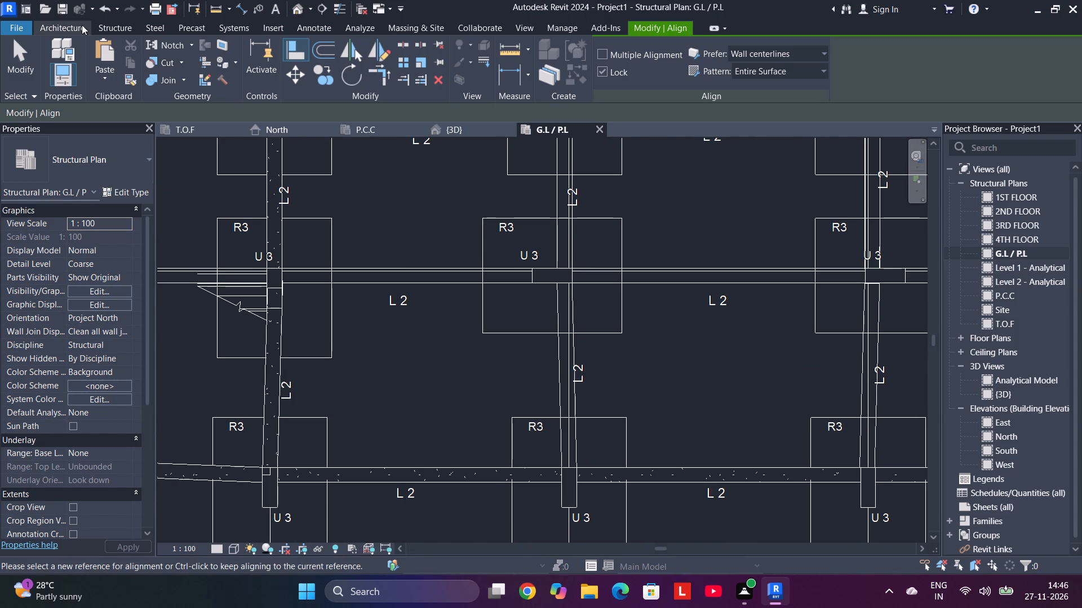
left_click(122, 26)
left_click(56, 52)
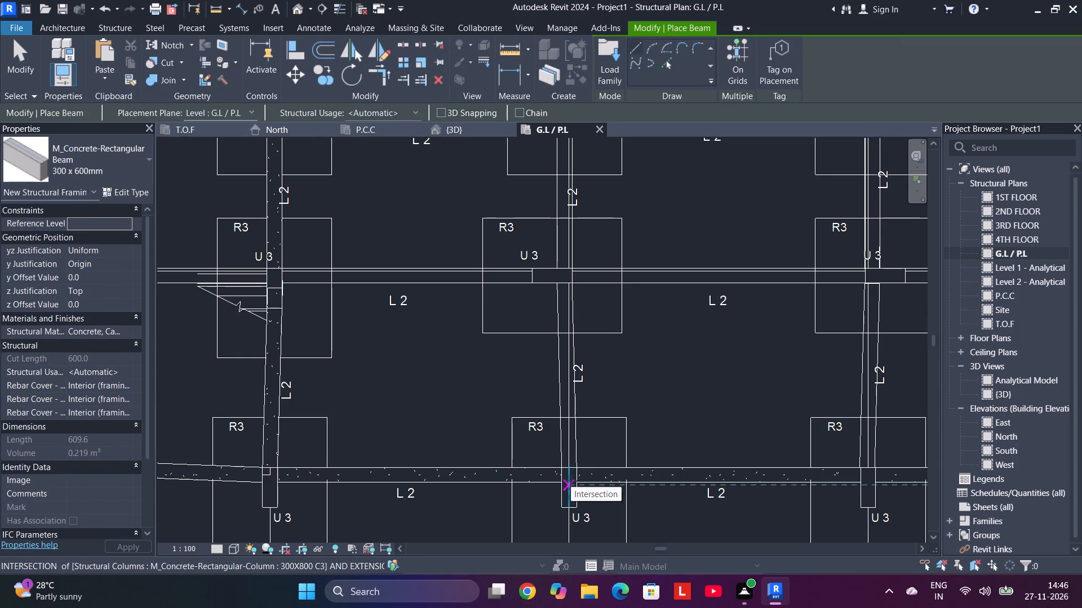
scroll(570, 480, "up", 4)
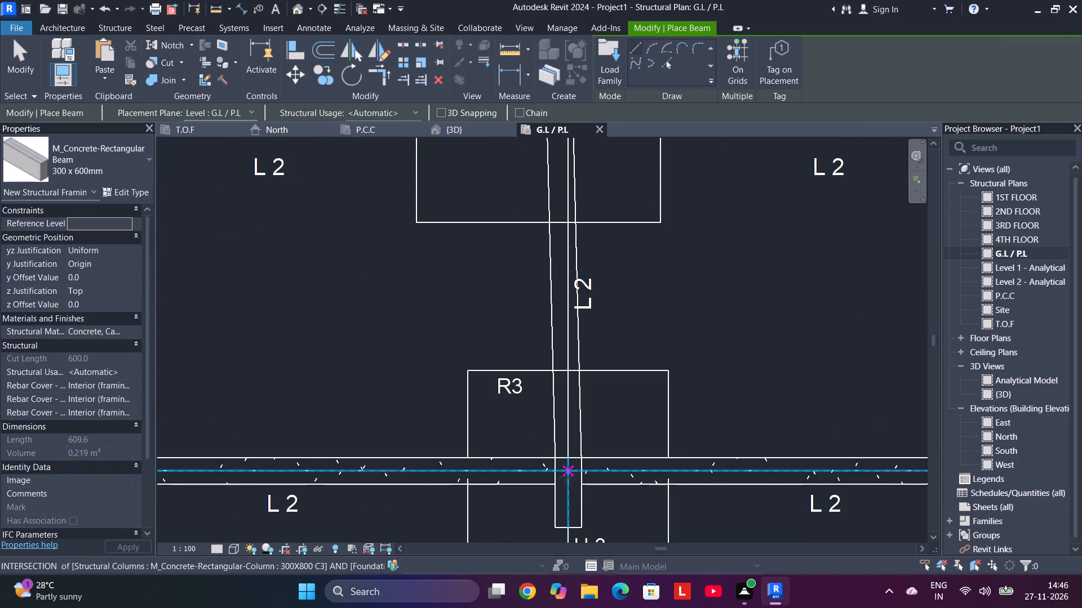
left_click(568, 477)
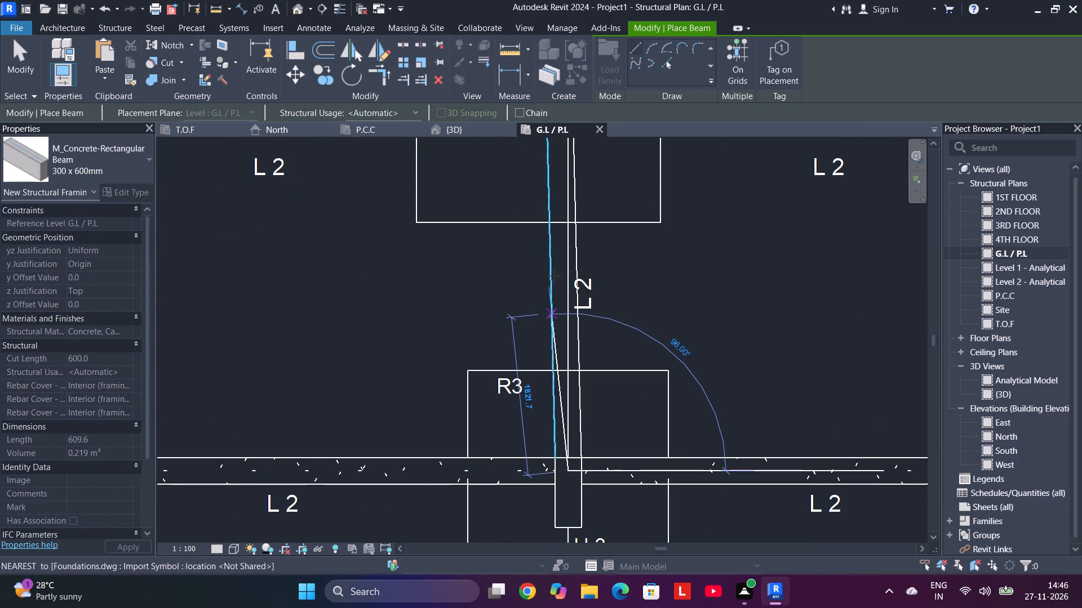
middle_click_drag(560, 233, 546, 511)
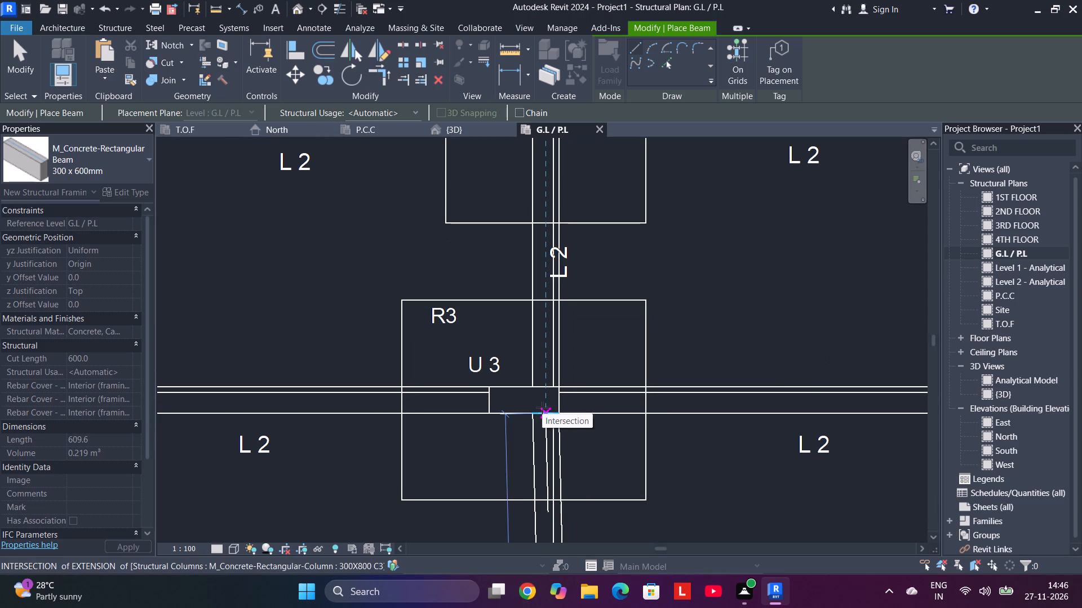
left_click(542, 408)
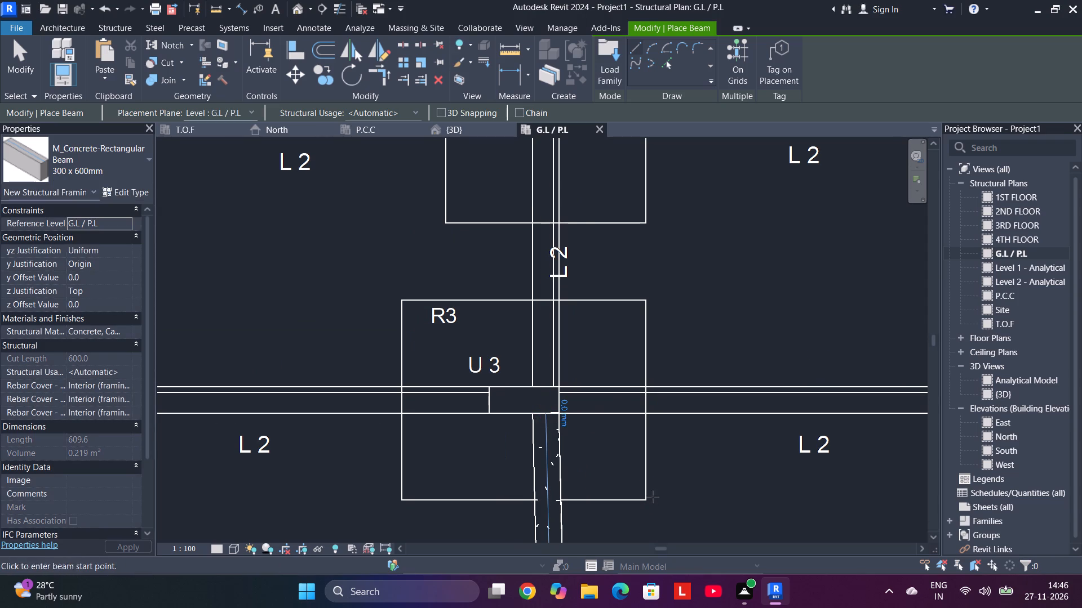
Extend the column line upward with a vertical 300 x 600mm L 2 beam to the next R3's U 3 column.
left_click(542, 413)
middle_click_drag(547, 263, 540, 488)
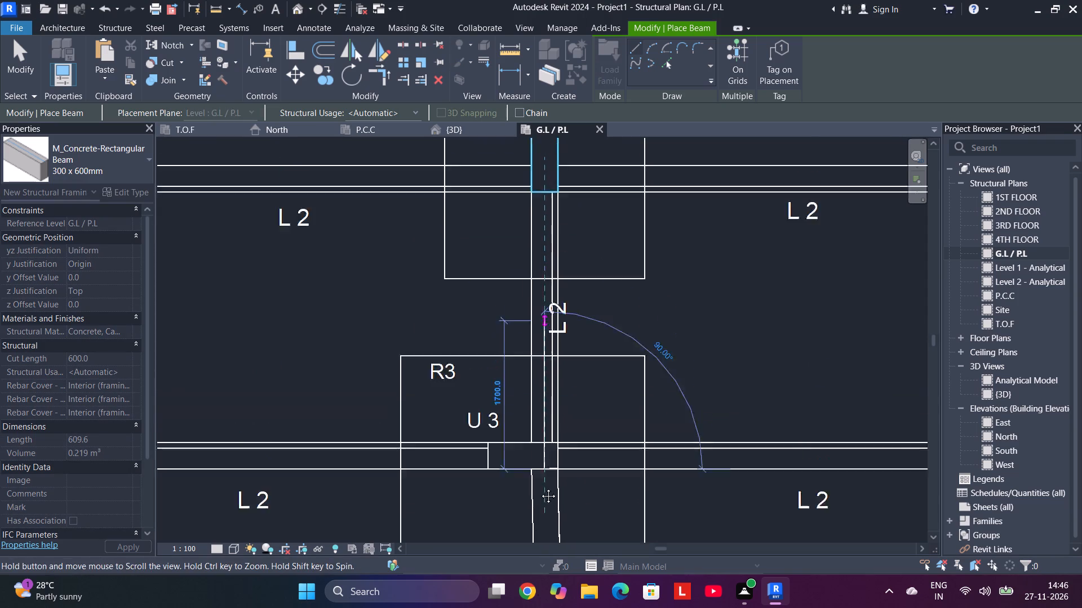
middle_click_drag(540, 488, 533, 596)
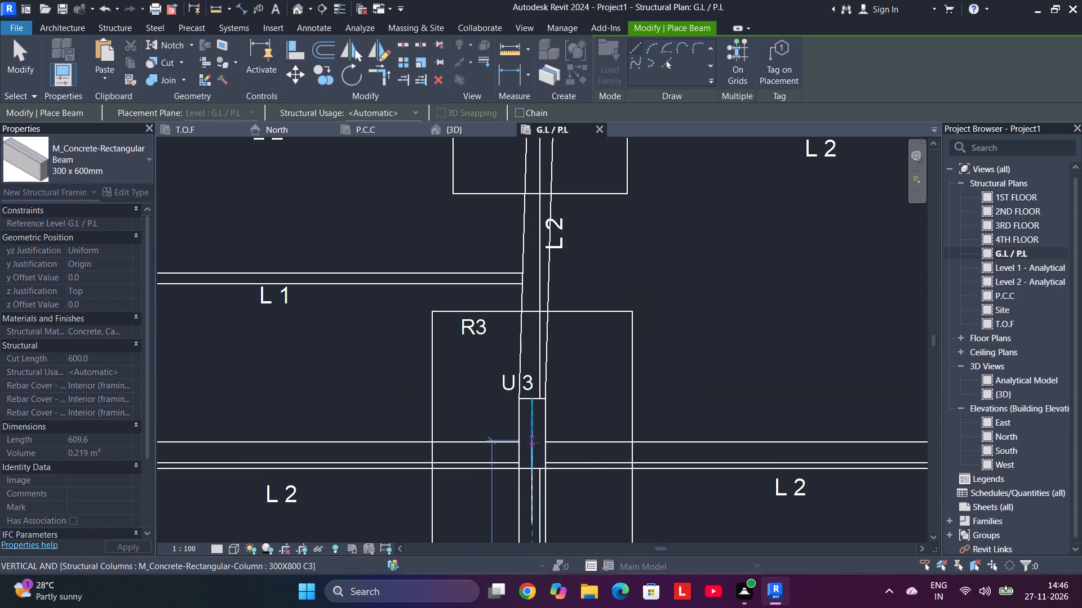
left_click(533, 442)
Draw the inclined 300 x 600mm L 2 beam from the upper R3's U 3 column to the R2's U 2 column above, right of the L 1 beam.
left_click_drag(533, 442, 533, 432)
middle_click_drag(538, 242, 530, 384)
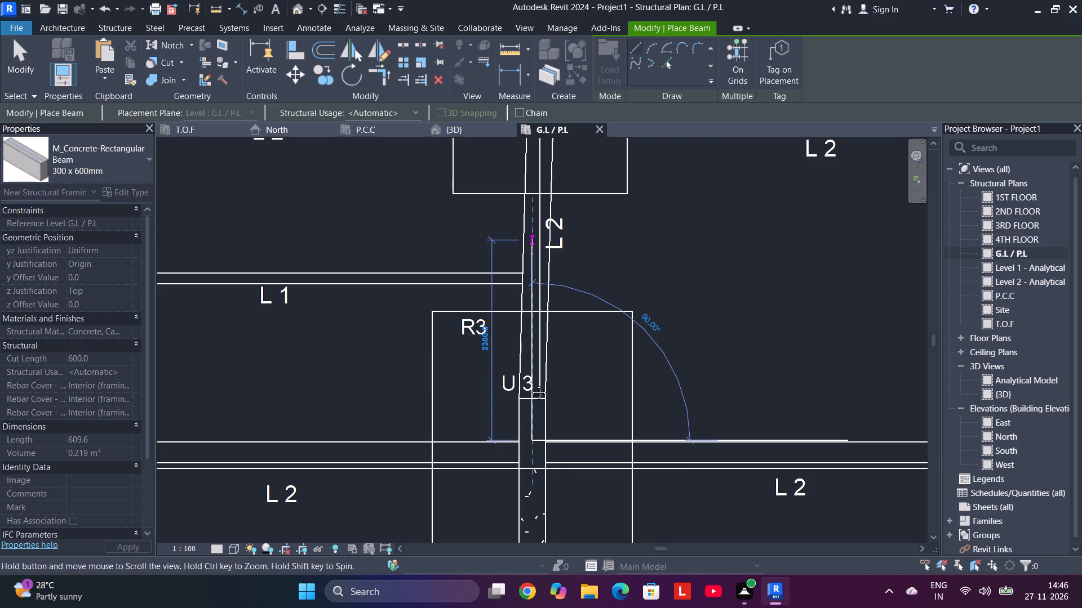
middle_click_drag(530, 384, 513, 570)
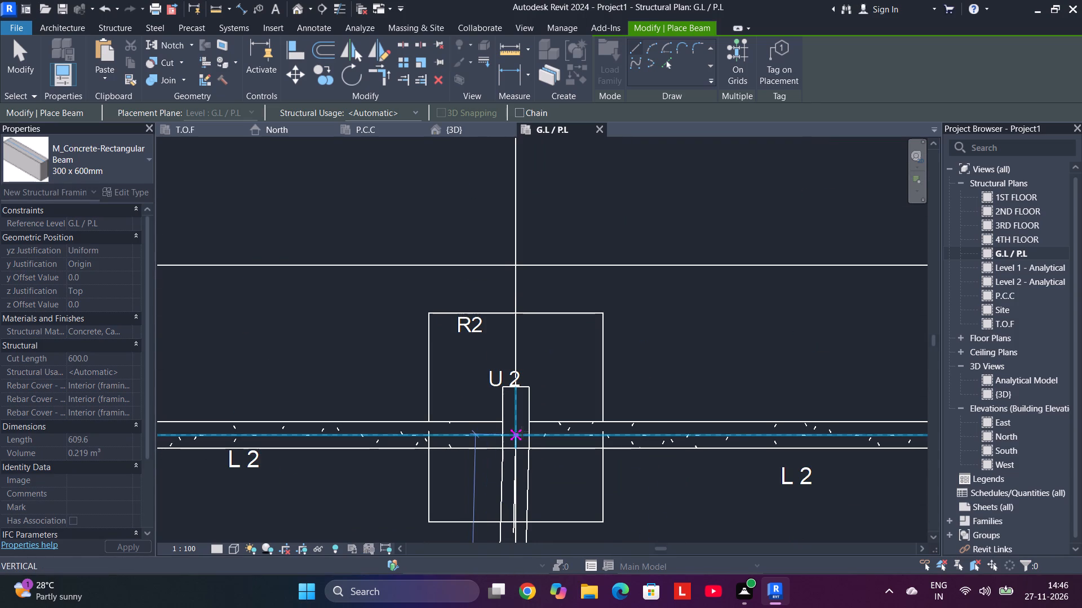
left_click(522, 432)
Draw the inclined 300 x 600mm L 2 beam, about 4000 mm long, from the next R2's U 2 column to the R3's U 3 column below.
middle_click_drag(540, 552, 503, 317)
middle_click_drag(637, 430, 483, 332)
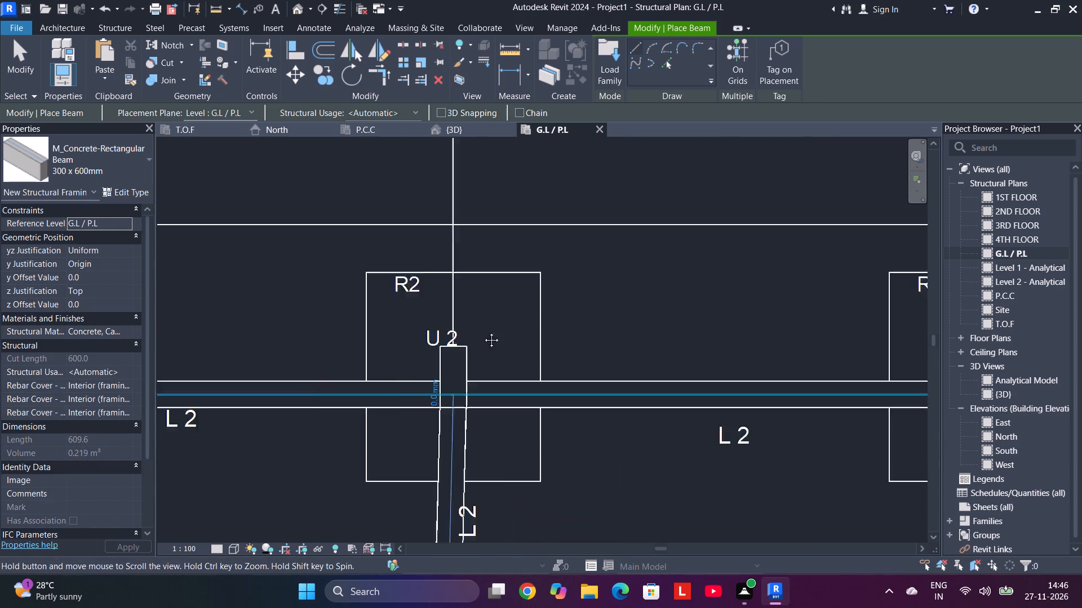
middle_click_drag(483, 332, 396, 271)
middle_click_drag(806, 414, 515, 399)
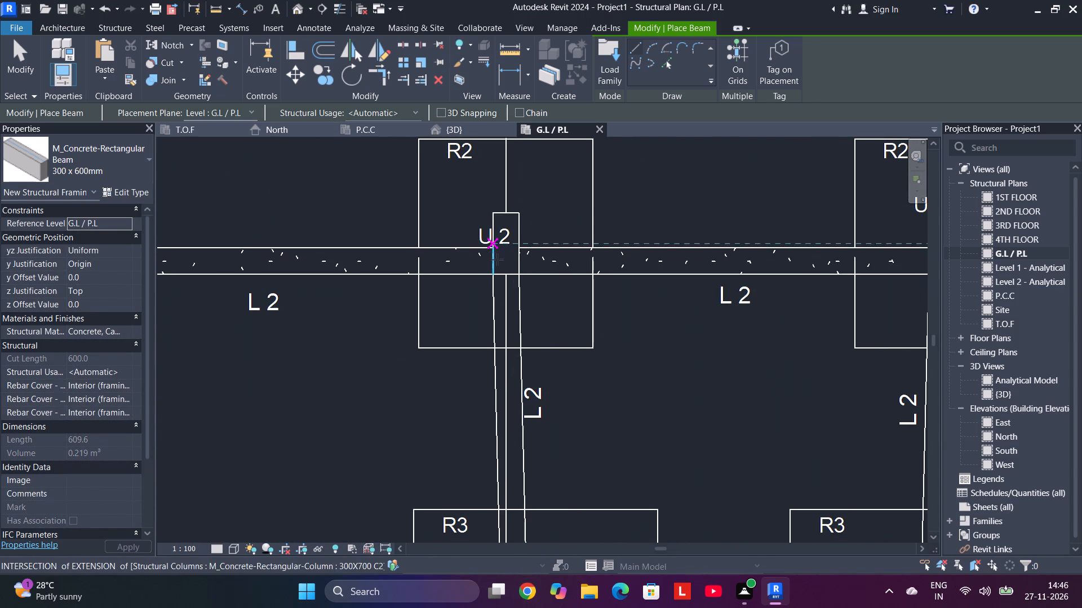
left_click(509, 263)
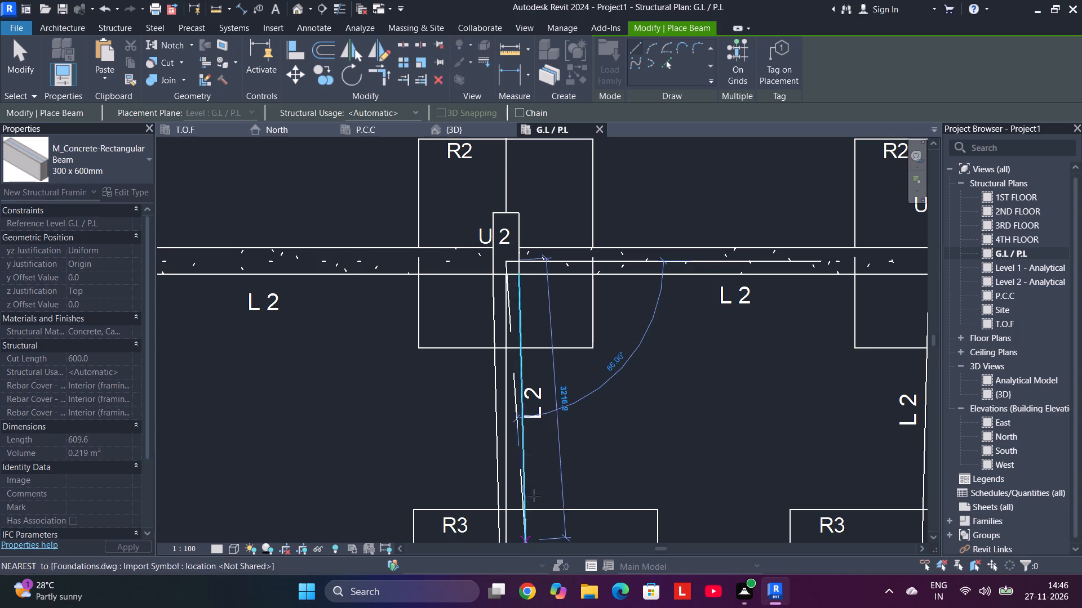
middle_click_drag(534, 495, 535, 276)
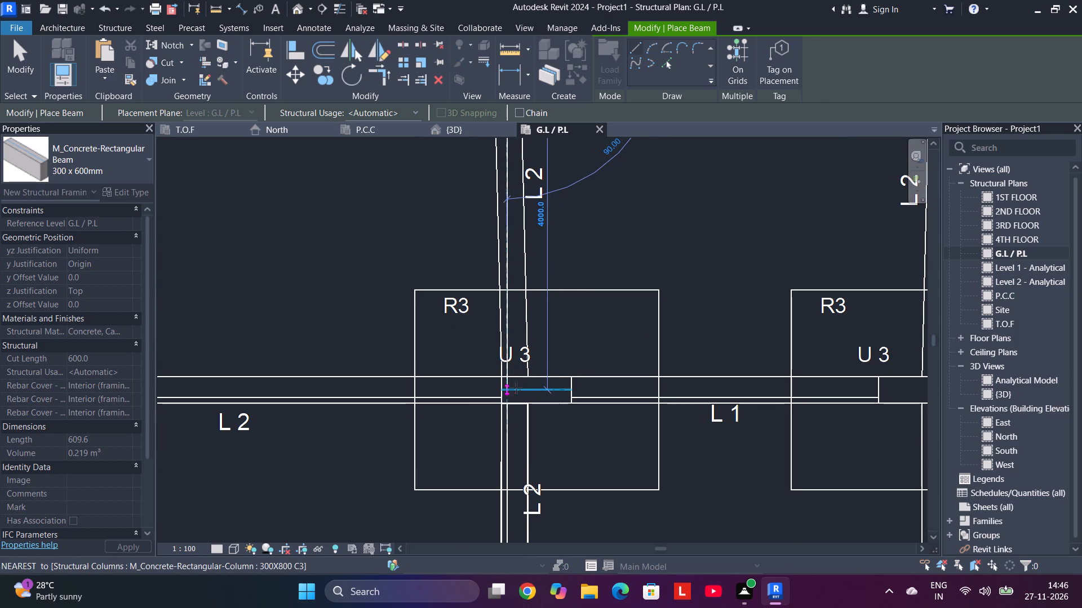
left_click(520, 387)
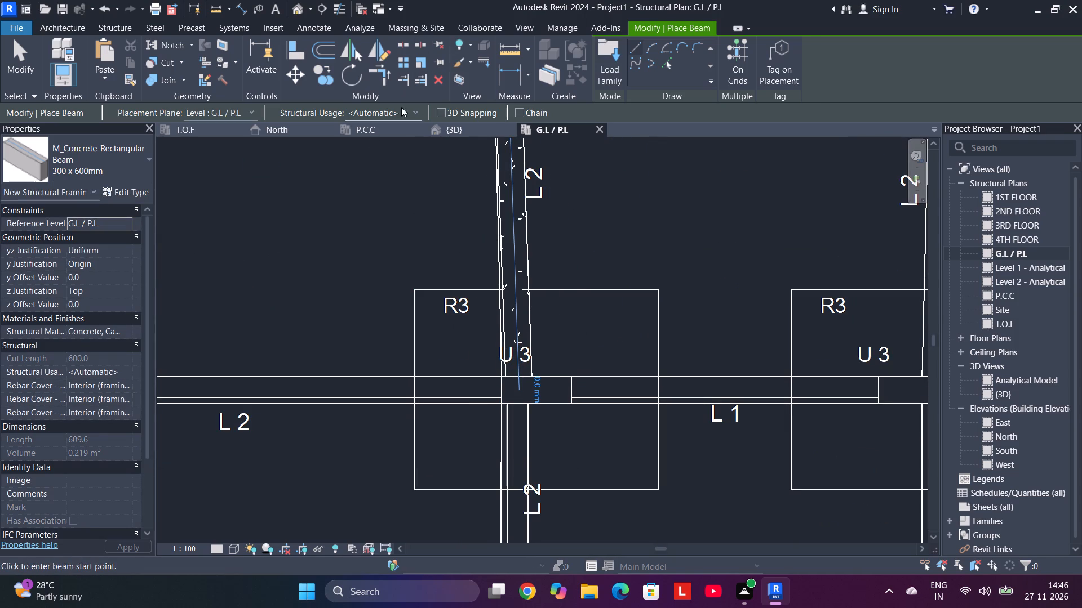
Align the left face of the inclined L 2 beam above the R3's U 3 column with its line in the imported drawing.
left_click(296, 47)
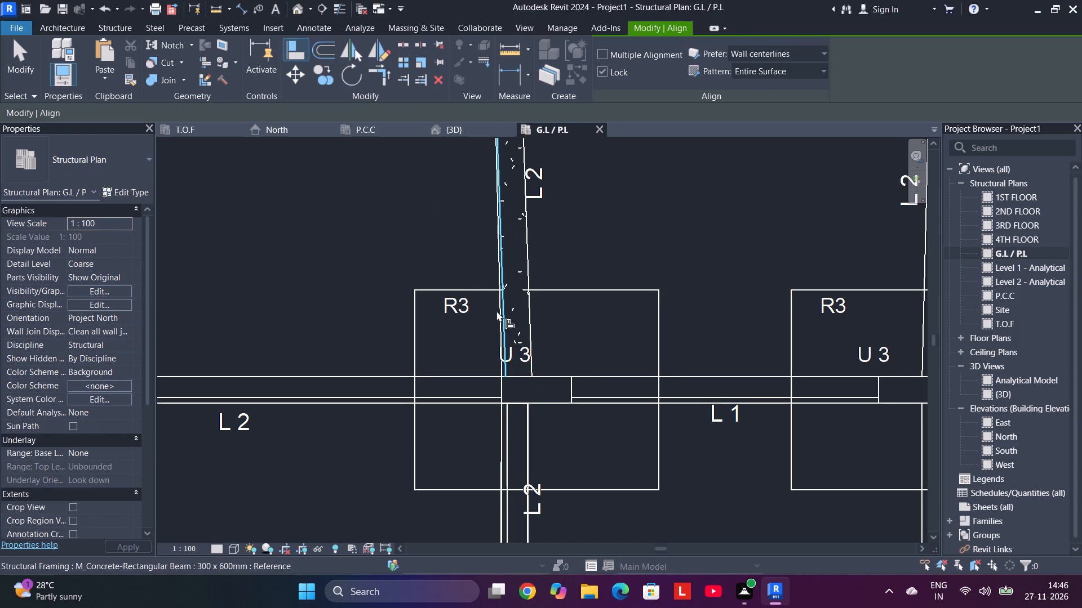
left_click(496, 311)
left_click(502, 311)
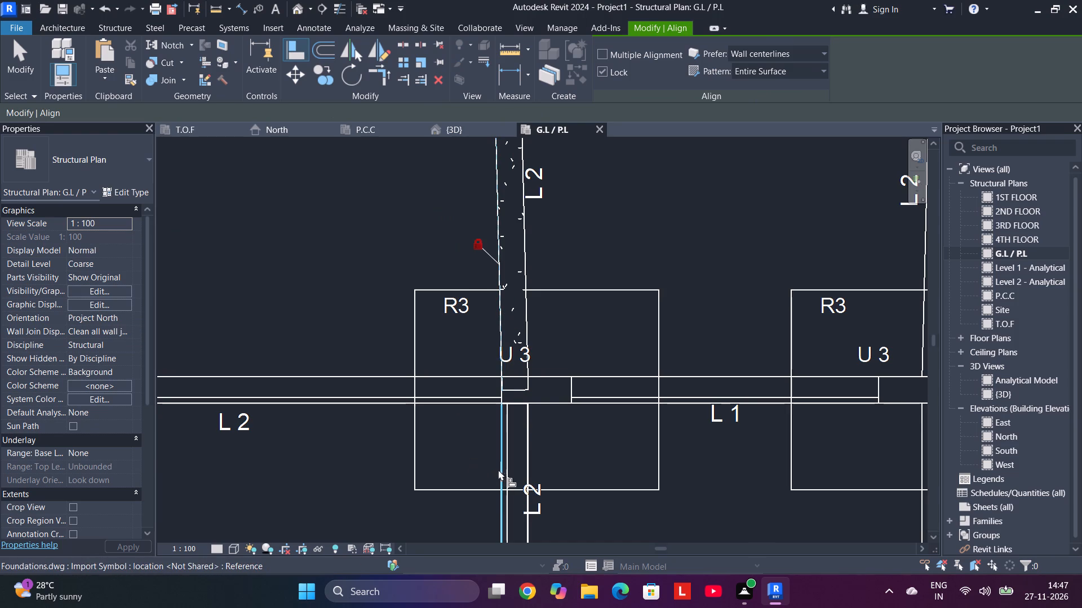
scroll(500, 472, "up", 5)
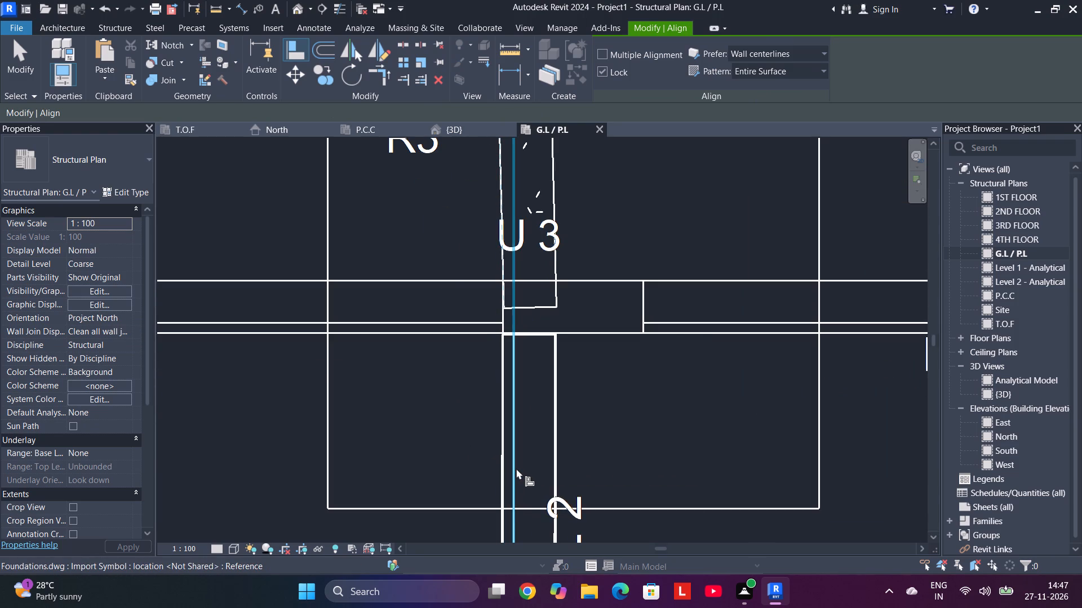
middle_click_drag(516, 468, 529, 280)
scroll(545, 450, "down", 7)
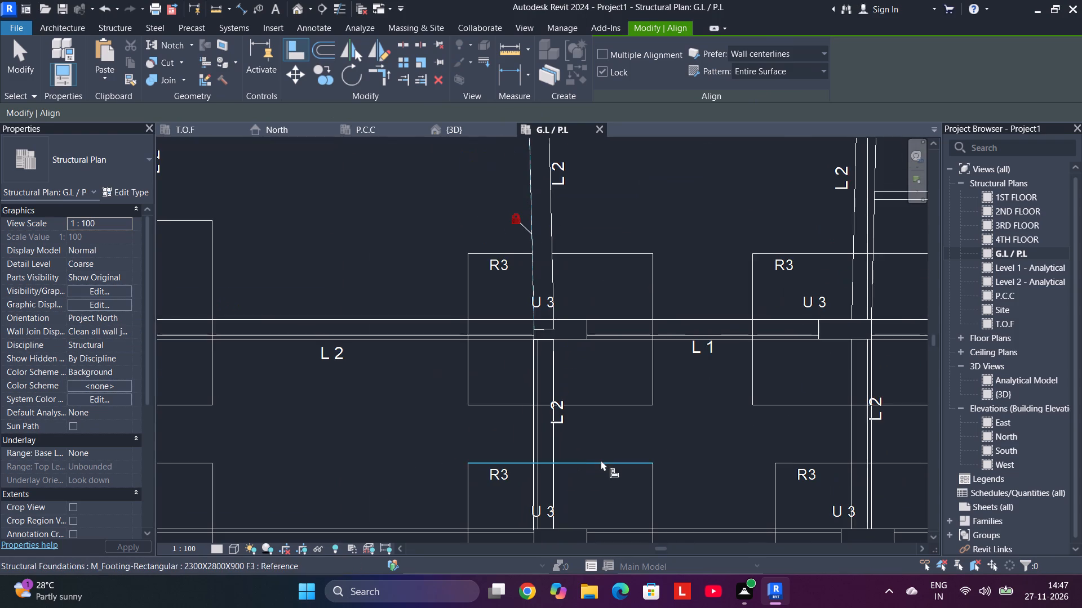
middle_click_drag(602, 448, 605, 333)
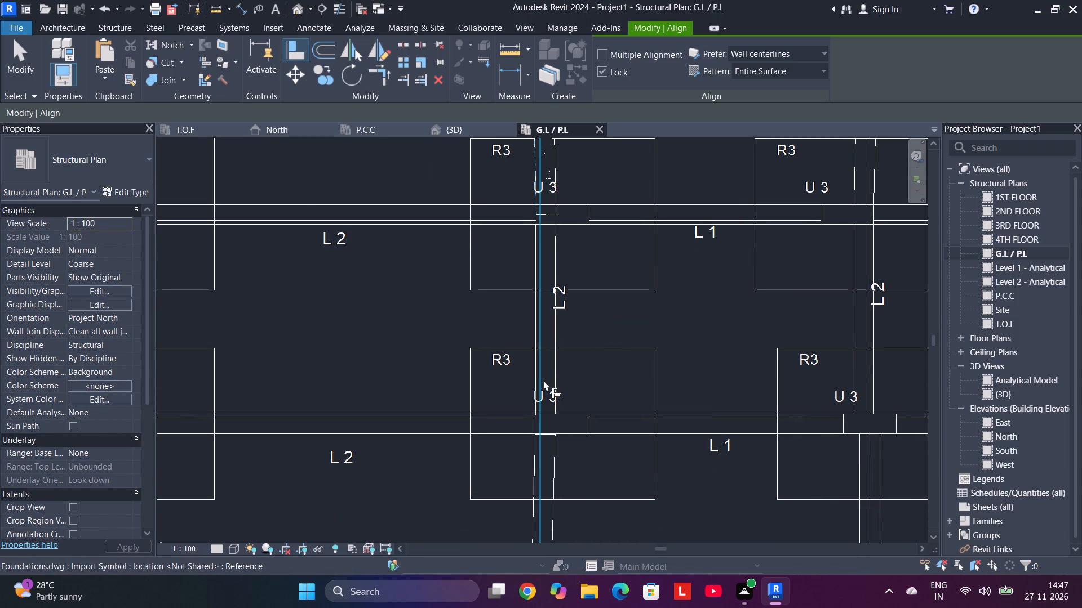
scroll(542, 385, "up", 3)
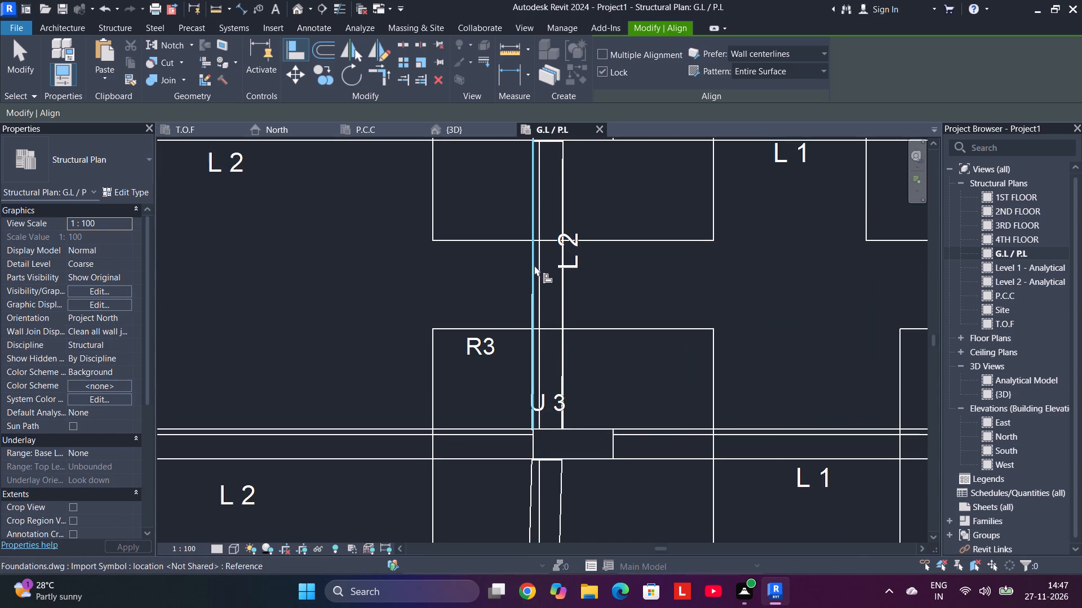
key("Escape")
key("Escape")
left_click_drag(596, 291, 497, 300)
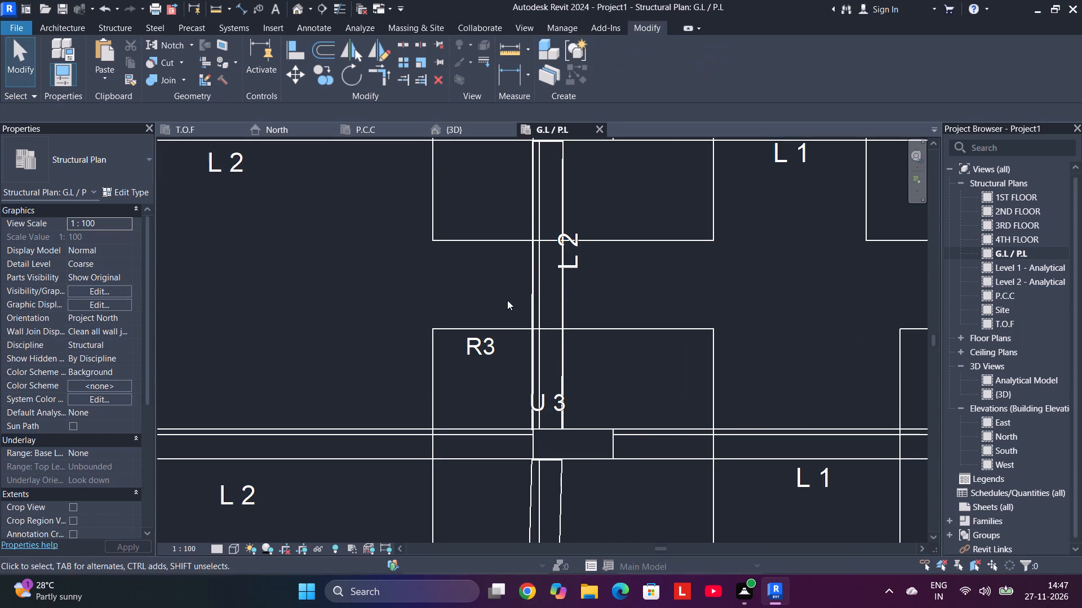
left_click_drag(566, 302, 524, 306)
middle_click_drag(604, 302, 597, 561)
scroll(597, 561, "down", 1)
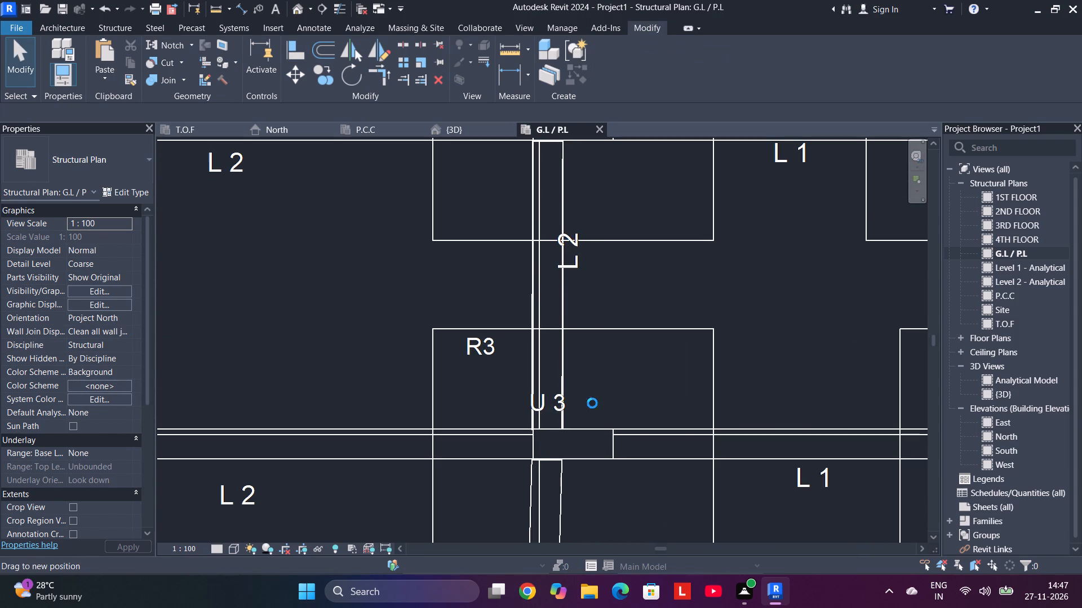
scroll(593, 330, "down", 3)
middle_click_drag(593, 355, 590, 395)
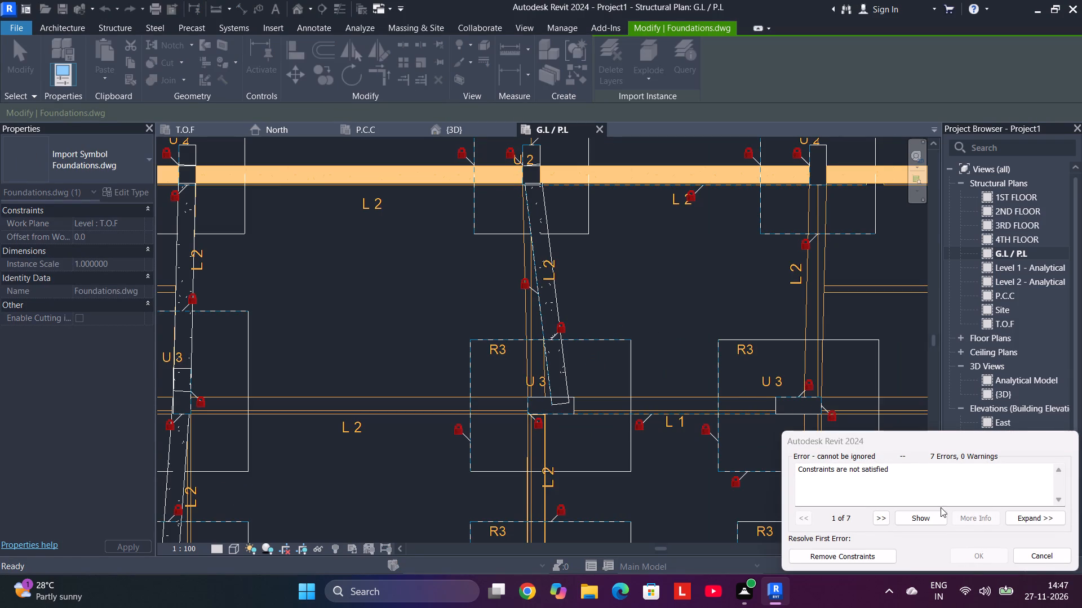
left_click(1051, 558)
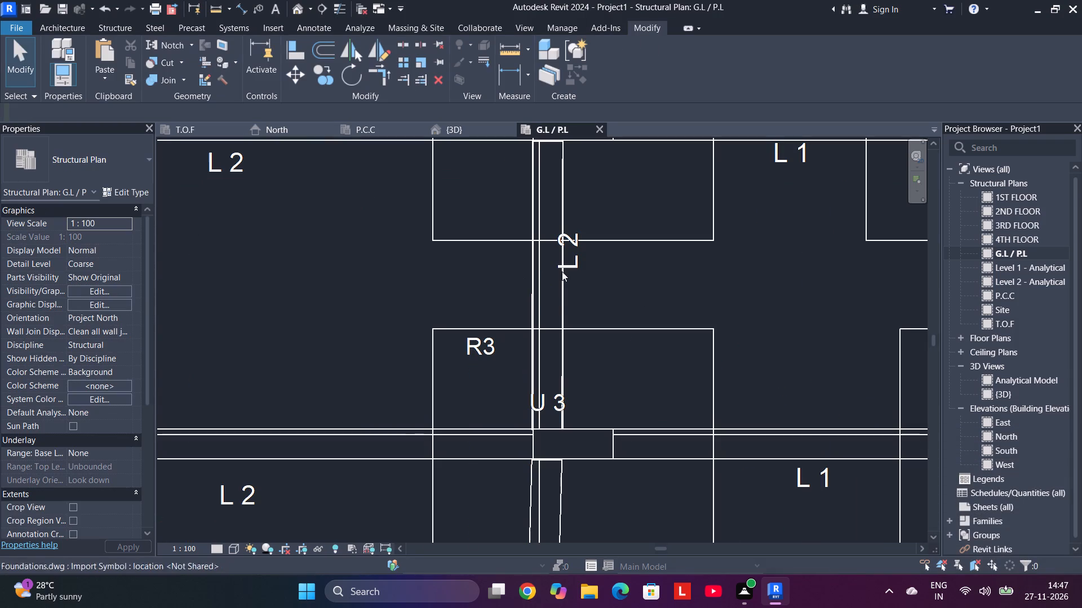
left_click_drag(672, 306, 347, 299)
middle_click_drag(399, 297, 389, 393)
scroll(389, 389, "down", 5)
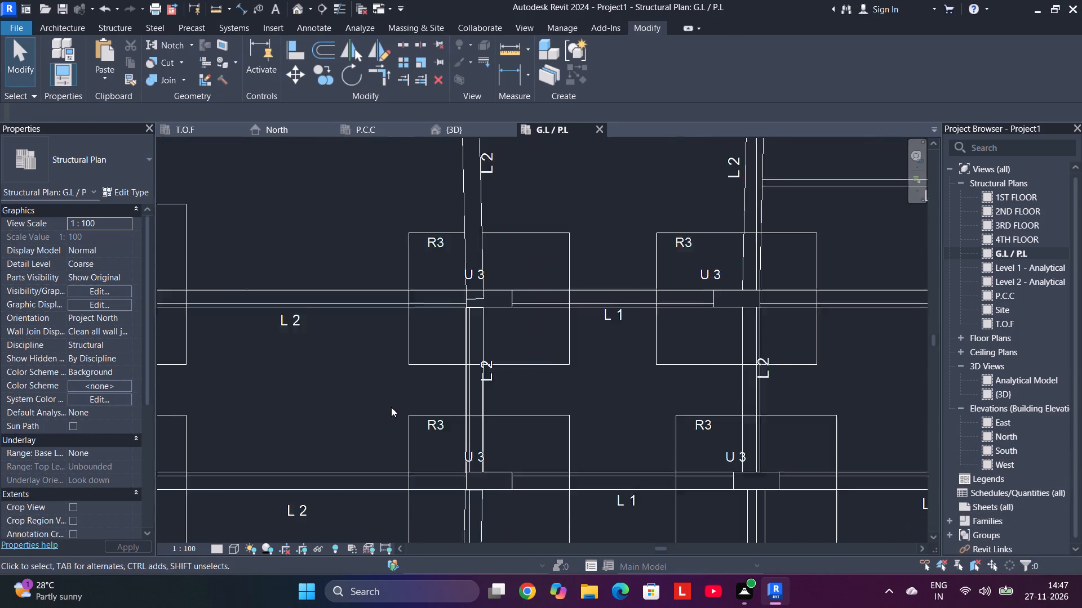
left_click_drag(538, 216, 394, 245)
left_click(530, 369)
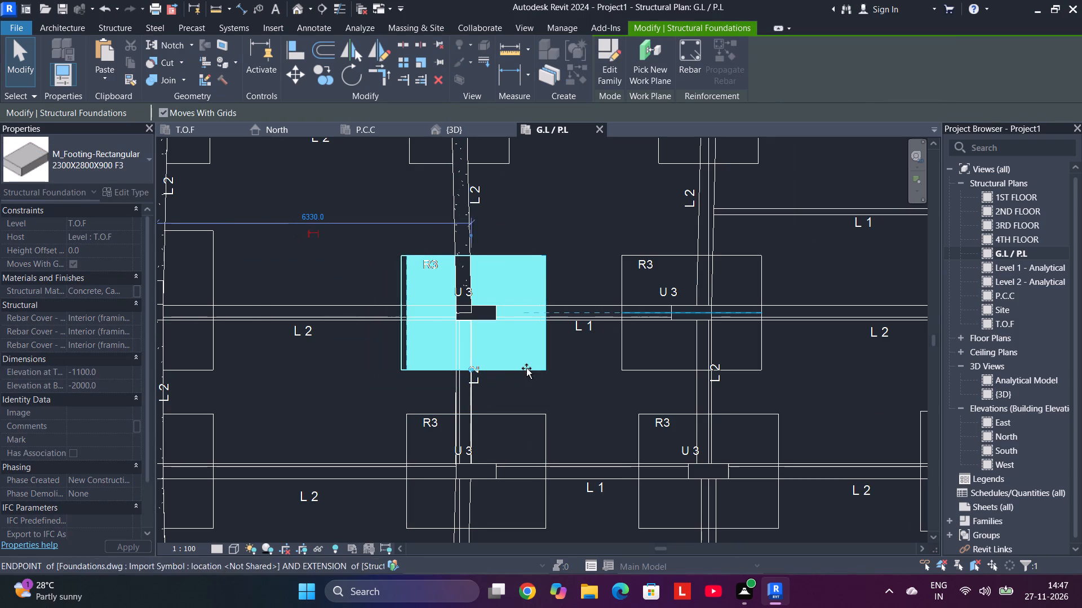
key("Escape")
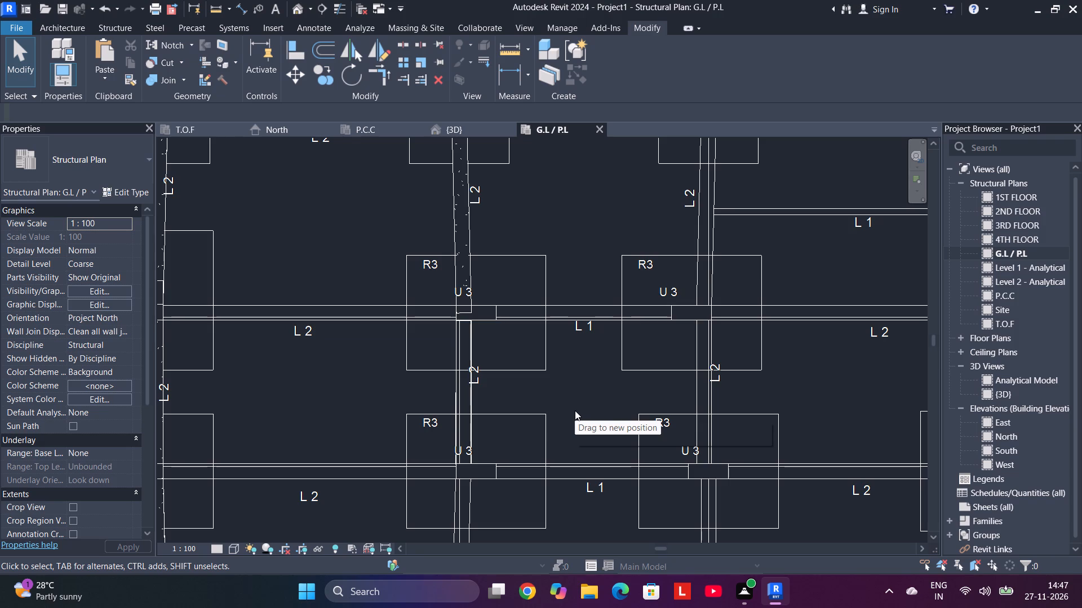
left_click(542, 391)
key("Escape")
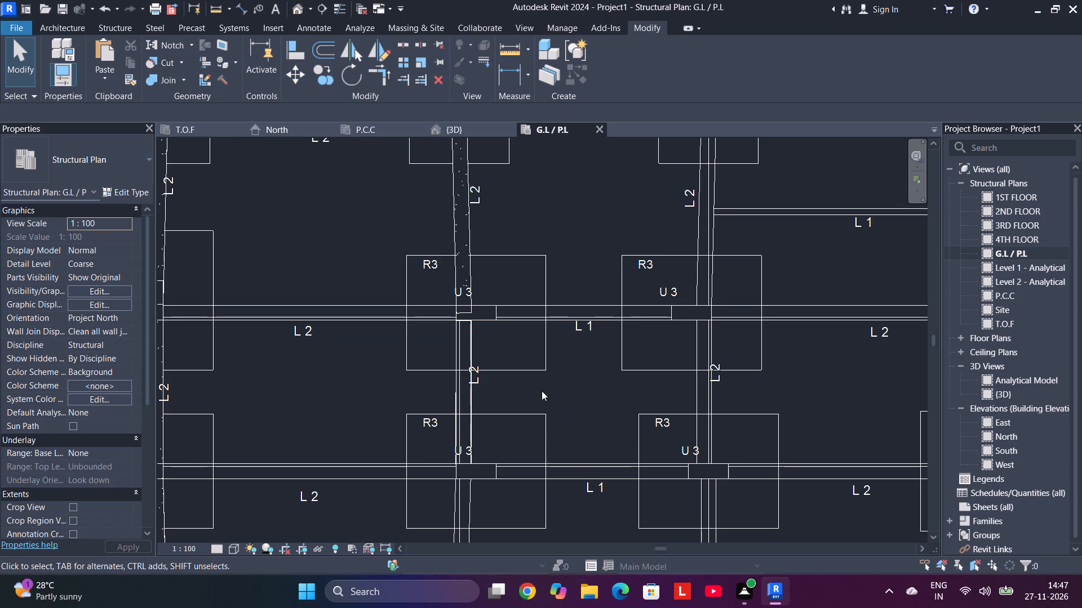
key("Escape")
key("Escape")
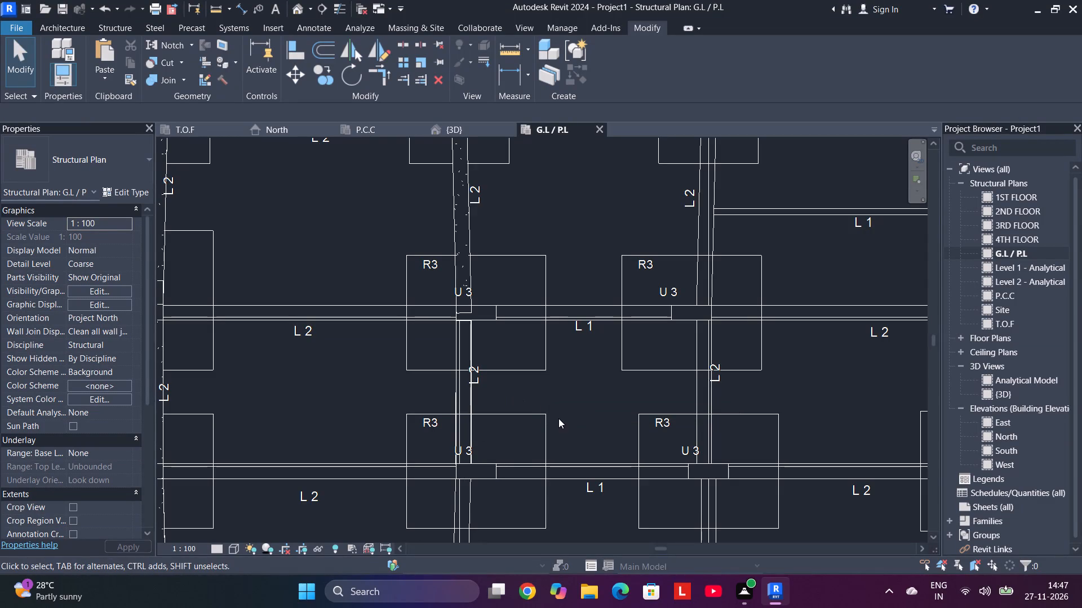
Draw a vertical 300 x 600mm L 2 beam from that R3's U 3 column, left of the L 1 beam, to the U 3 column below.
middle_click_drag(587, 401, 619, 382)
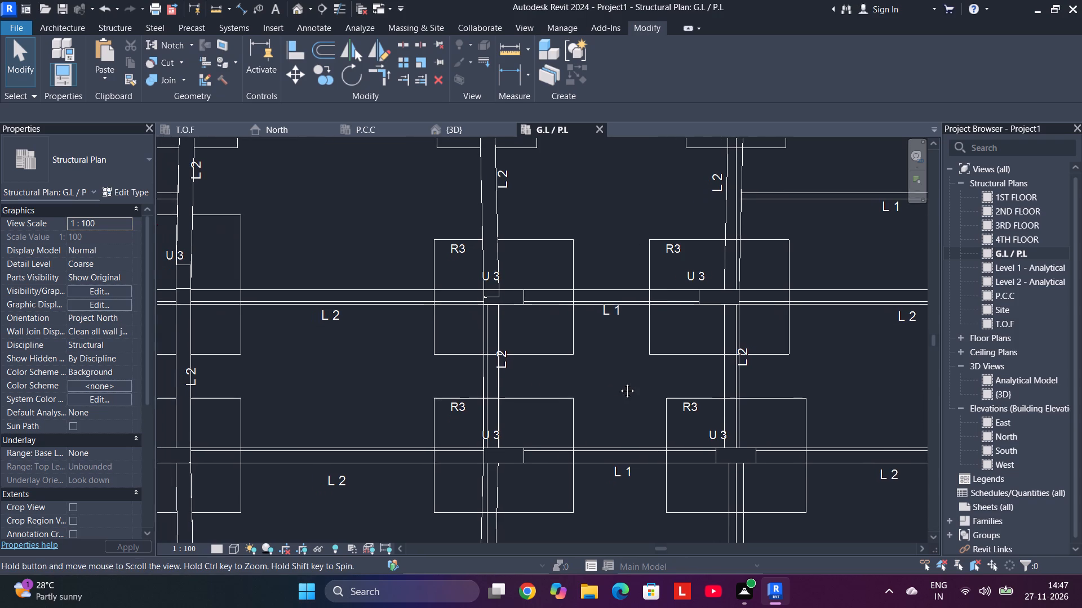
middle_click_drag(619, 382, 619, 382)
left_click(125, 26)
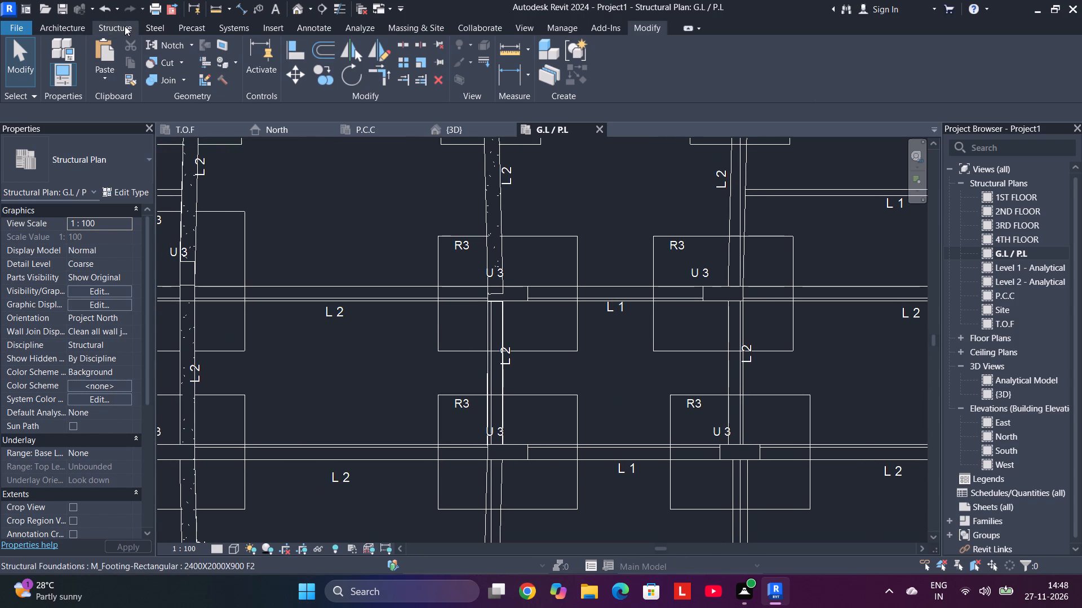
left_click(49, 59)
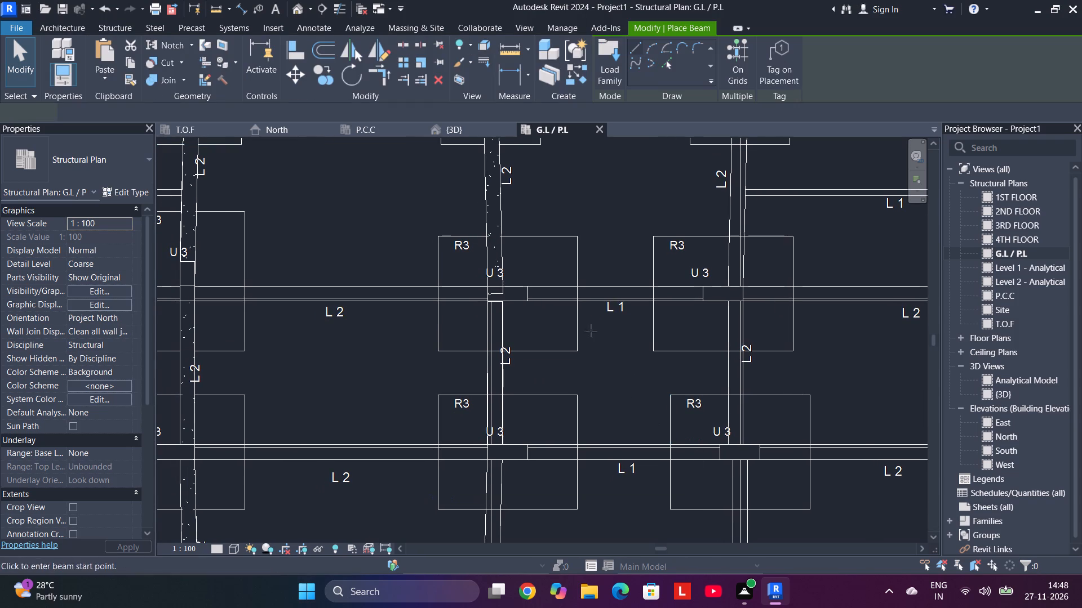
scroll(496, 299, "up", 4)
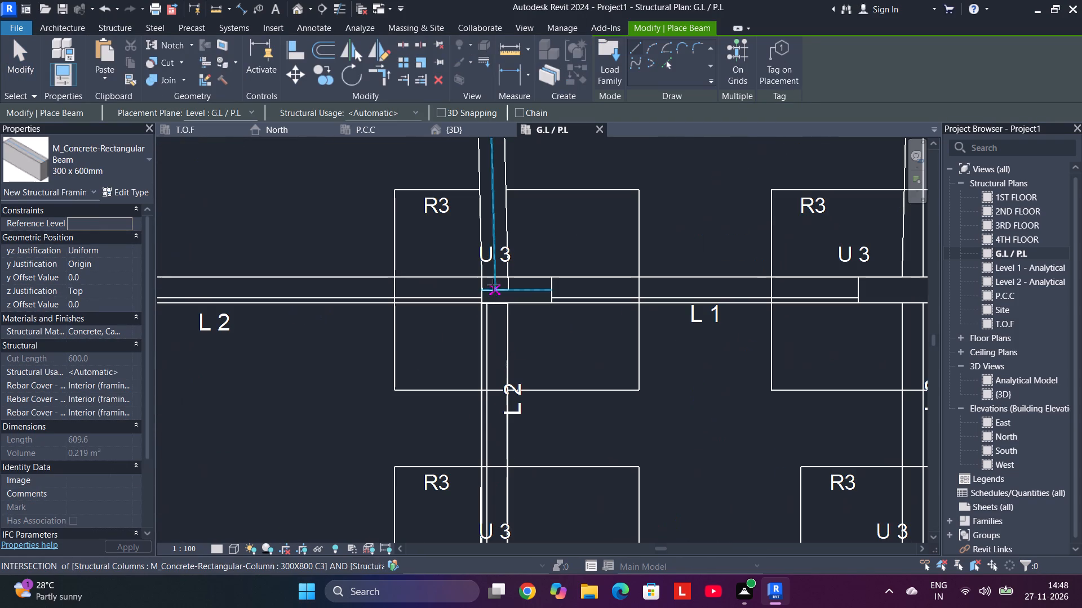
scroll(491, 283, "up", 4)
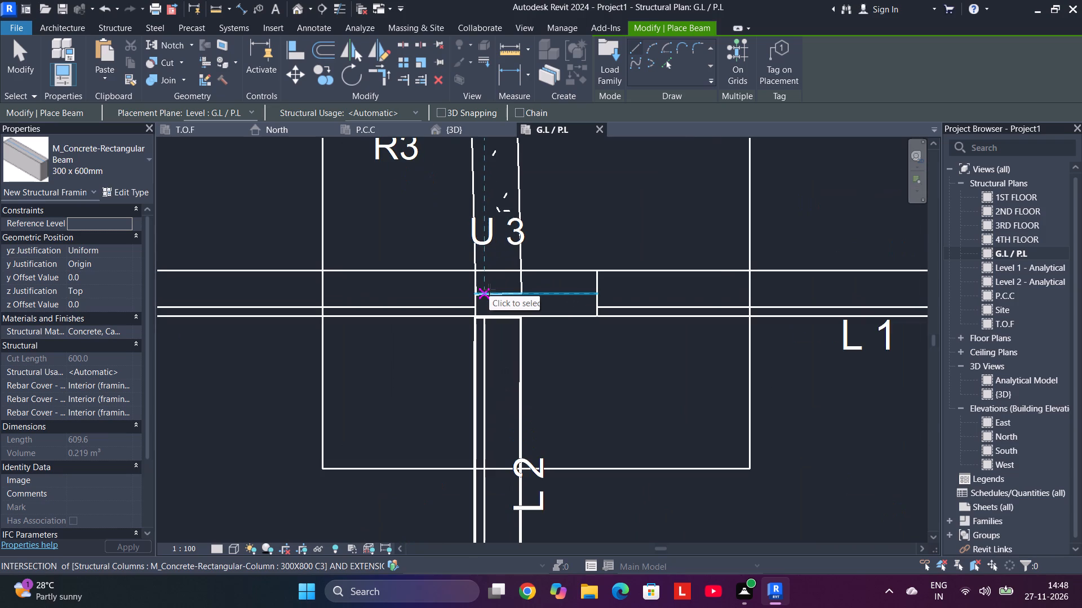
scroll(489, 290, "up", 1)
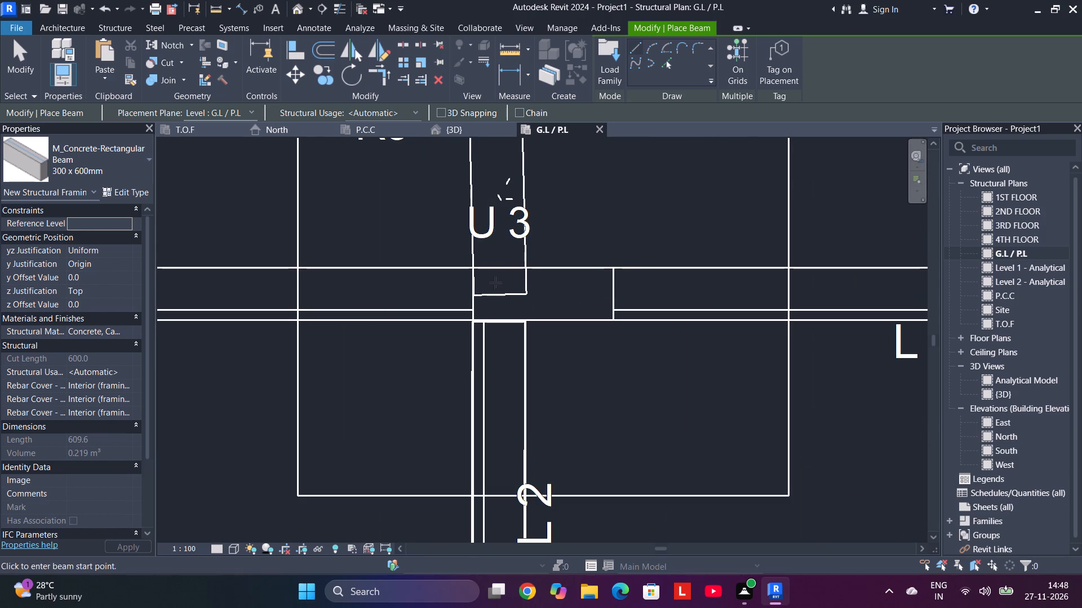
left_click(498, 292)
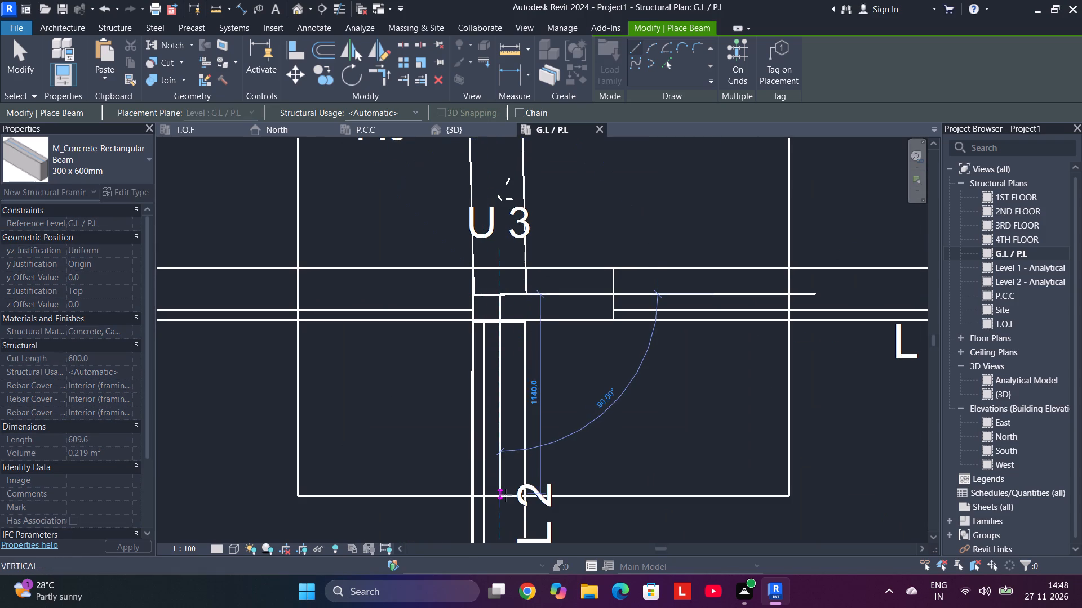
middle_click_drag(505, 495, 557, 164)
middle_click_drag(540, 488, 563, 274)
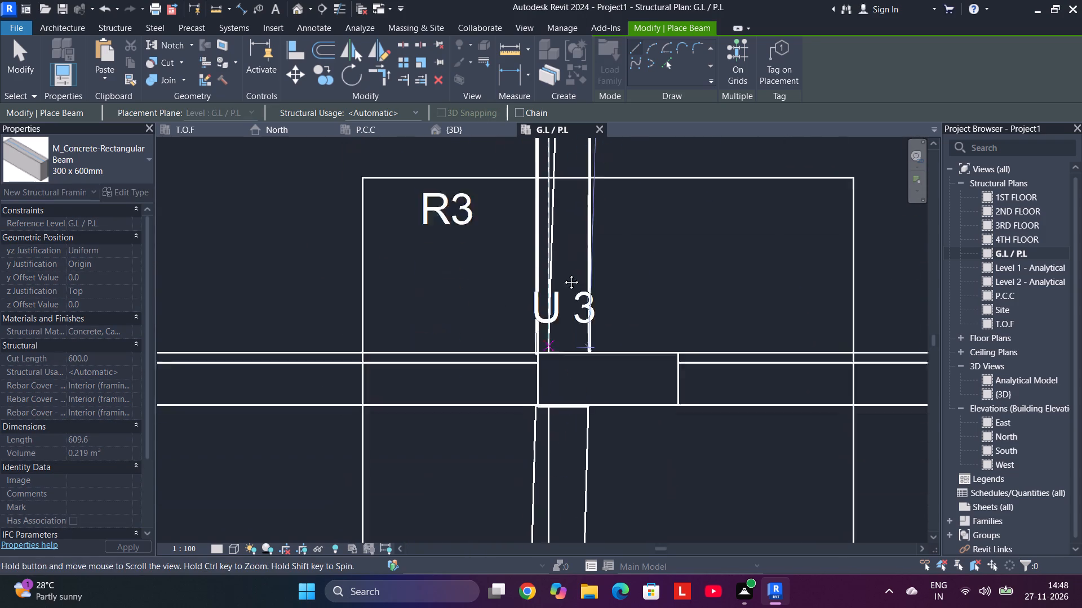
middle_click_drag(563, 274, 566, 251)
left_click(578, 309)
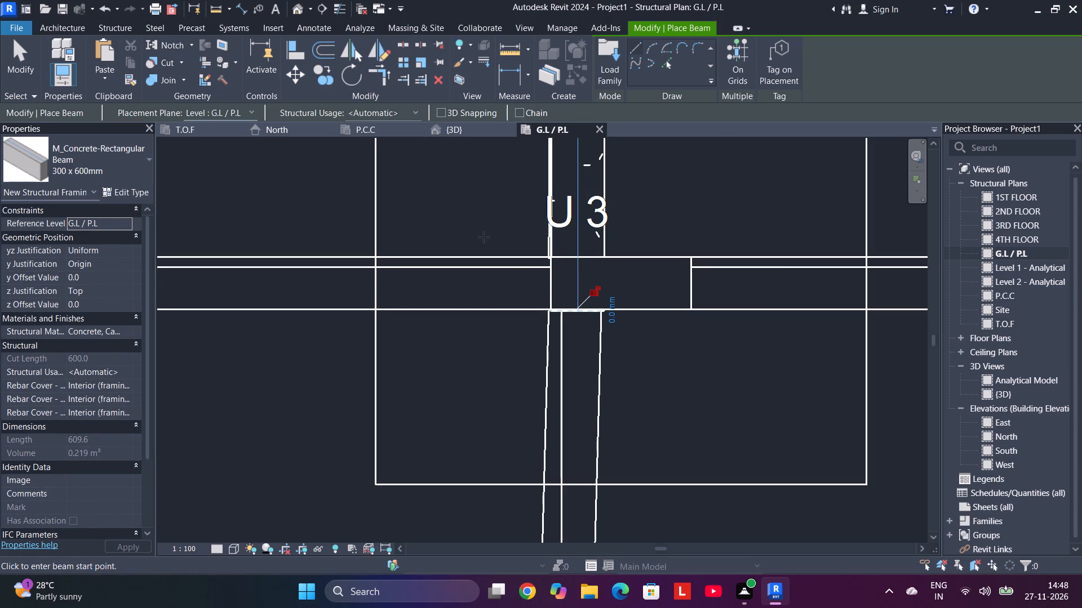
Continue the column line downward with an inclined 300 x 600mm L 2 beam to the lowest R3's U 3 column.
left_click(577, 253)
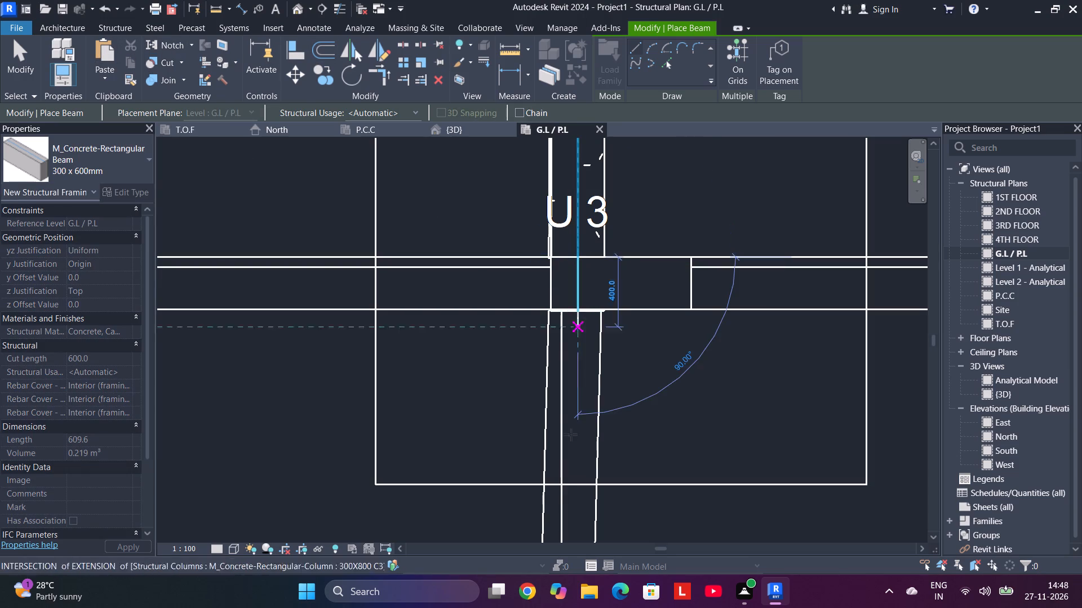
middle_click_drag(565, 485, 589, 234)
middle_click_drag(589, 462, 589, 454)
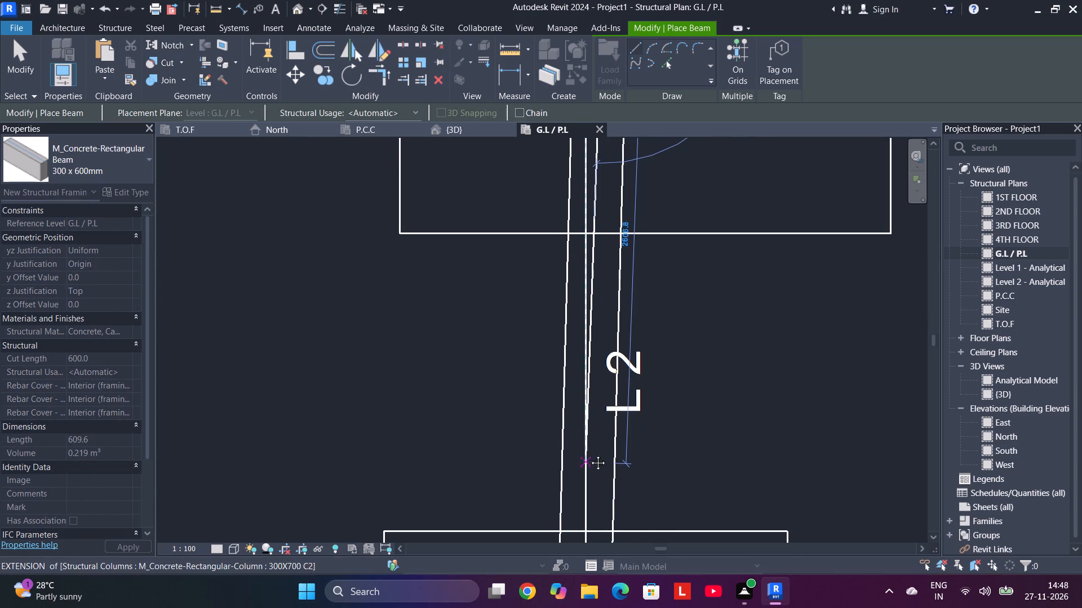
middle_click_drag(589, 454, 613, 265)
middle_click_drag(602, 463, 617, 246)
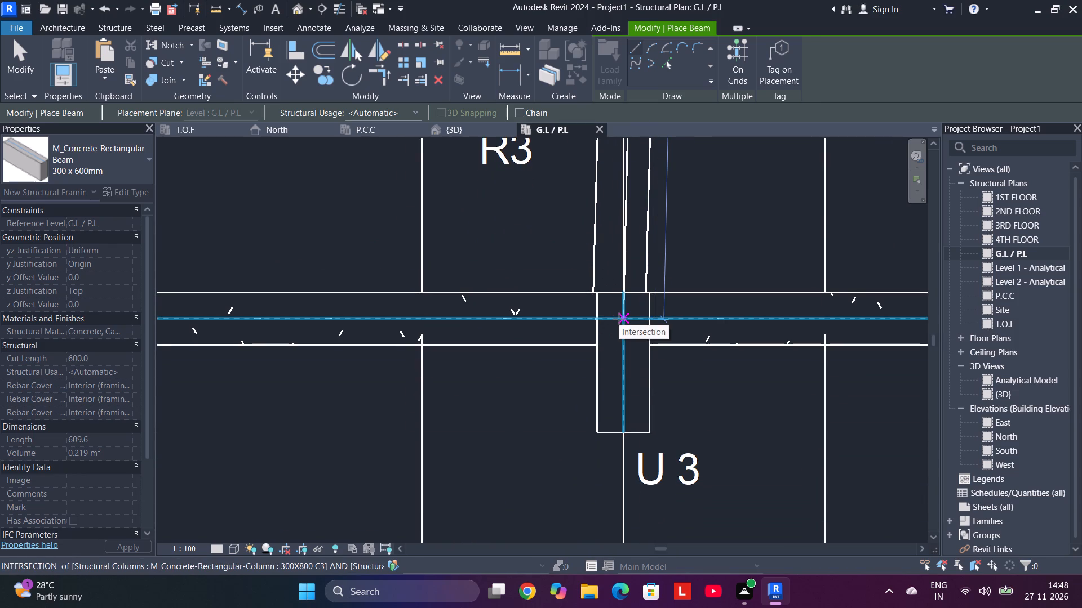
left_click(619, 319)
middle_click_drag(666, 226, 663, 372)
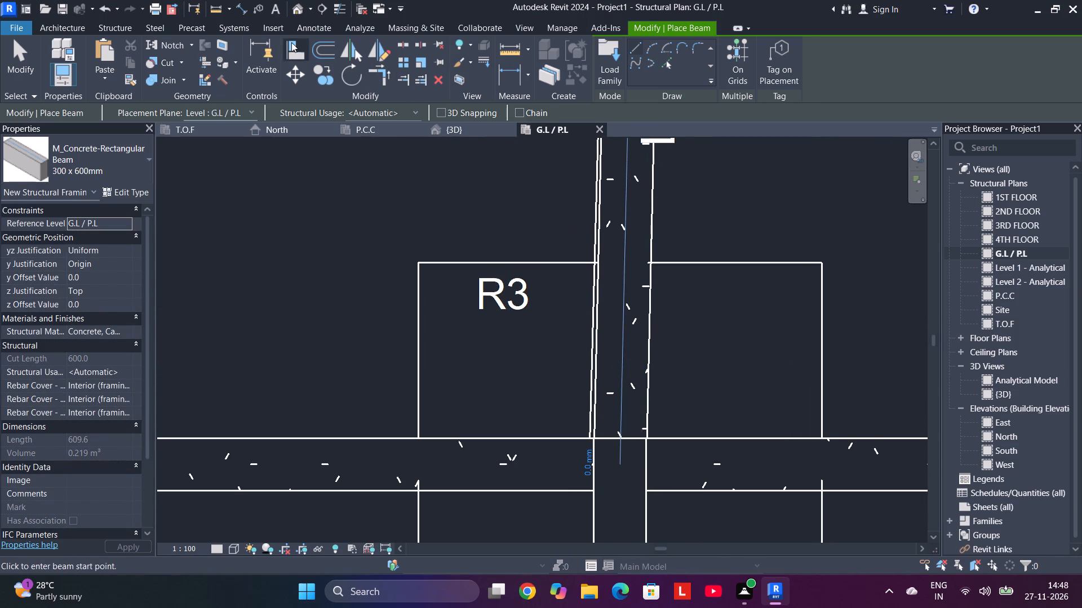
Align the left face of the lowest inclined L 2 beam with its beam line in the imported foundation drawing.
left_click(291, 46)
left_click(591, 283)
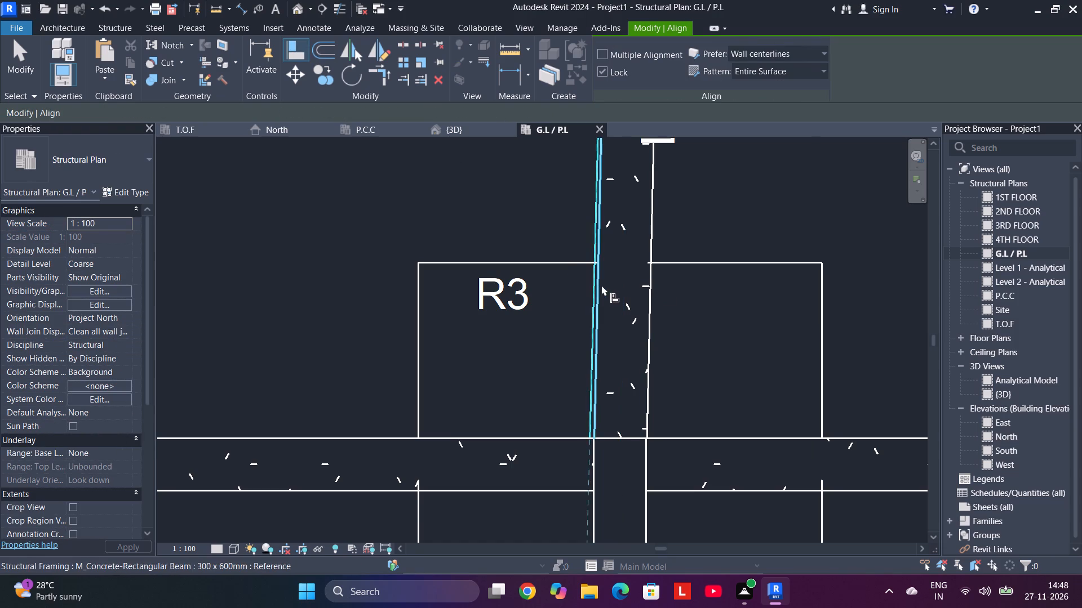
left_click(601, 285)
scroll(655, 327, "down", 6)
key("Escape")
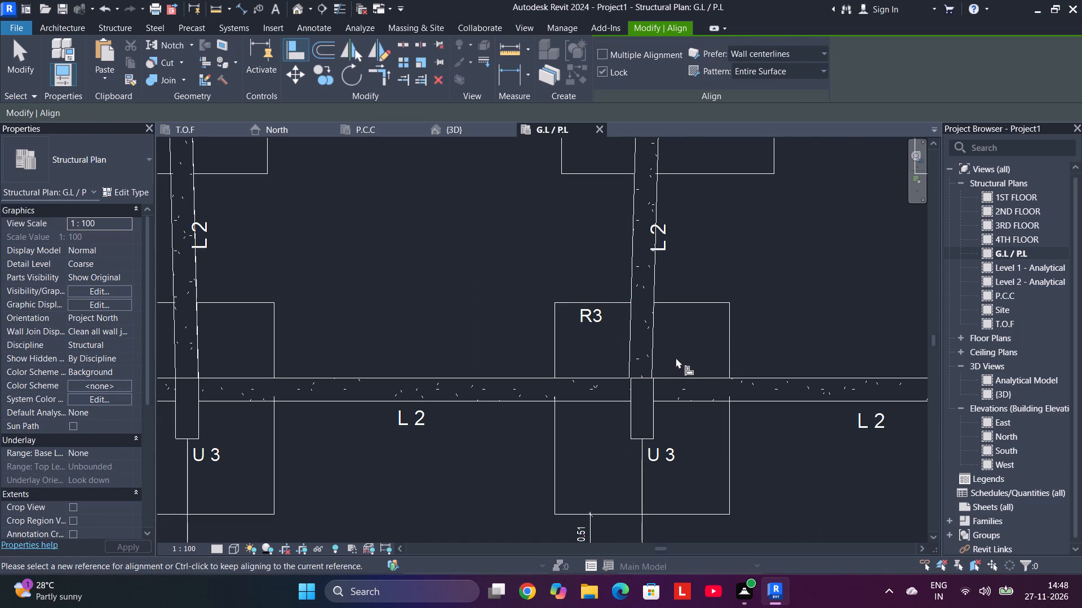
key("Escape")
Draw an inclined 300 x 600mm L 2 beam from the R2's U 2 column to the R3's U 3 column, along the L 1 beam's left end.
middle_click_drag(755, 275, 752, 405)
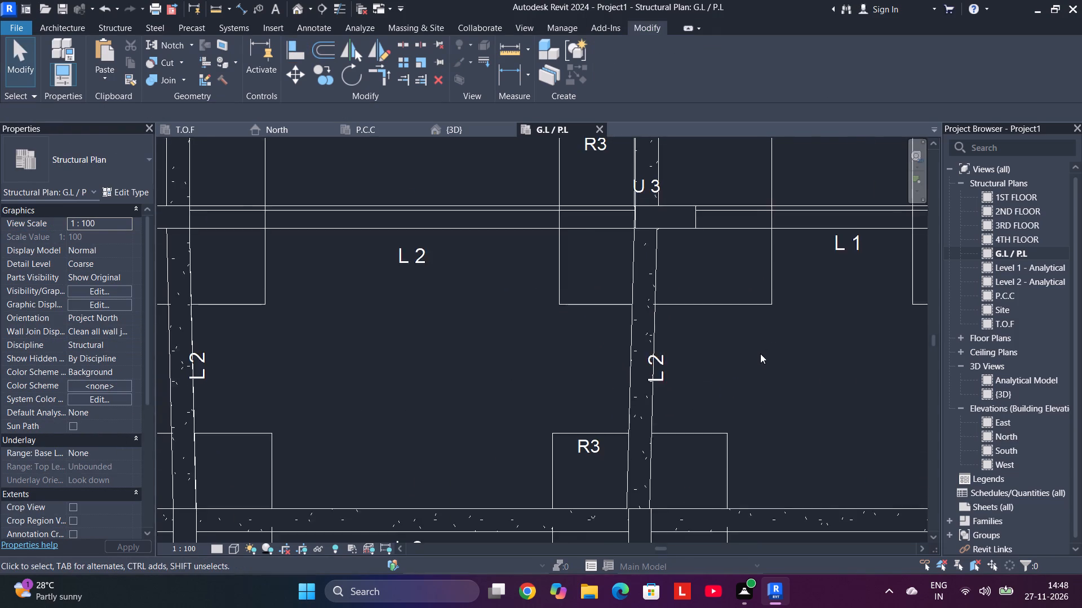
scroll(760, 354, "down", 9)
left_click_drag(679, 361, 649, 240)
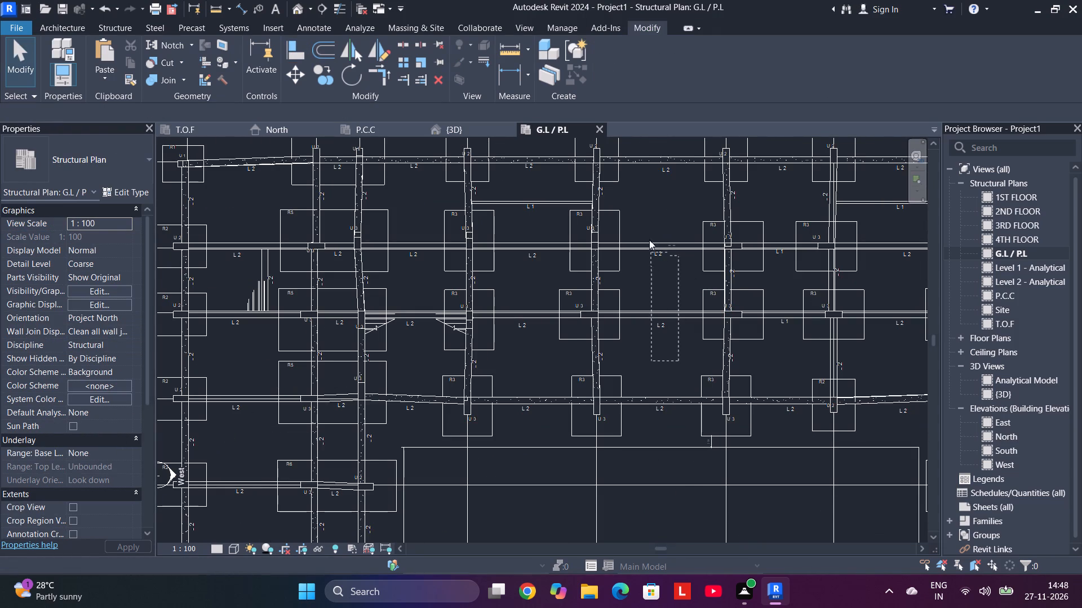
left_click_drag(649, 240, 656, 348)
scroll(675, 360, "down", 1)
middle_click_drag(675, 360, 465, 373)
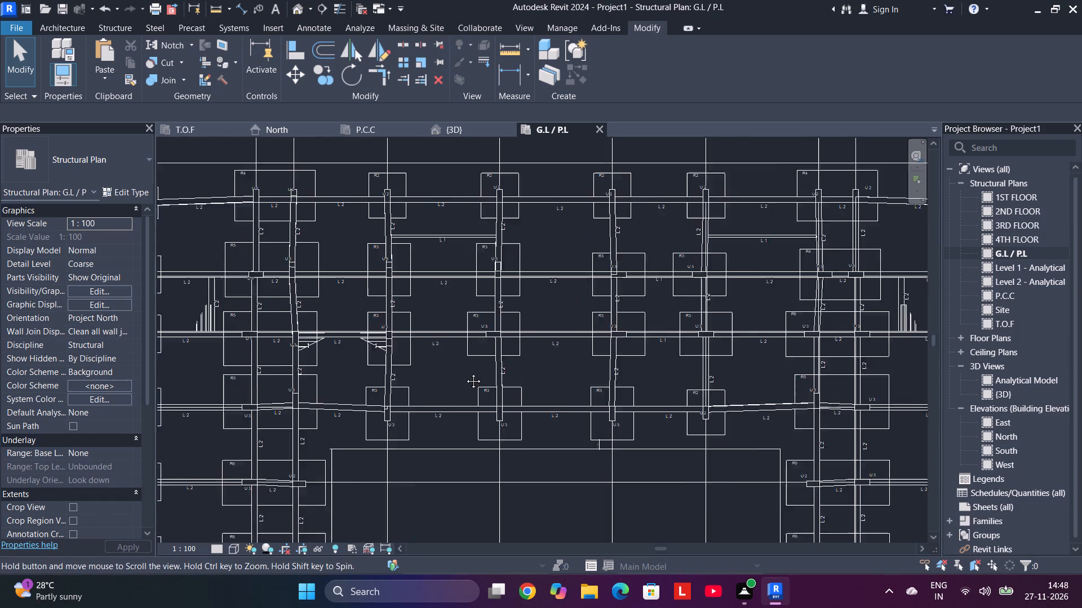
middle_click_drag(465, 373, 460, 370)
scroll(613, 190, "up", 4)
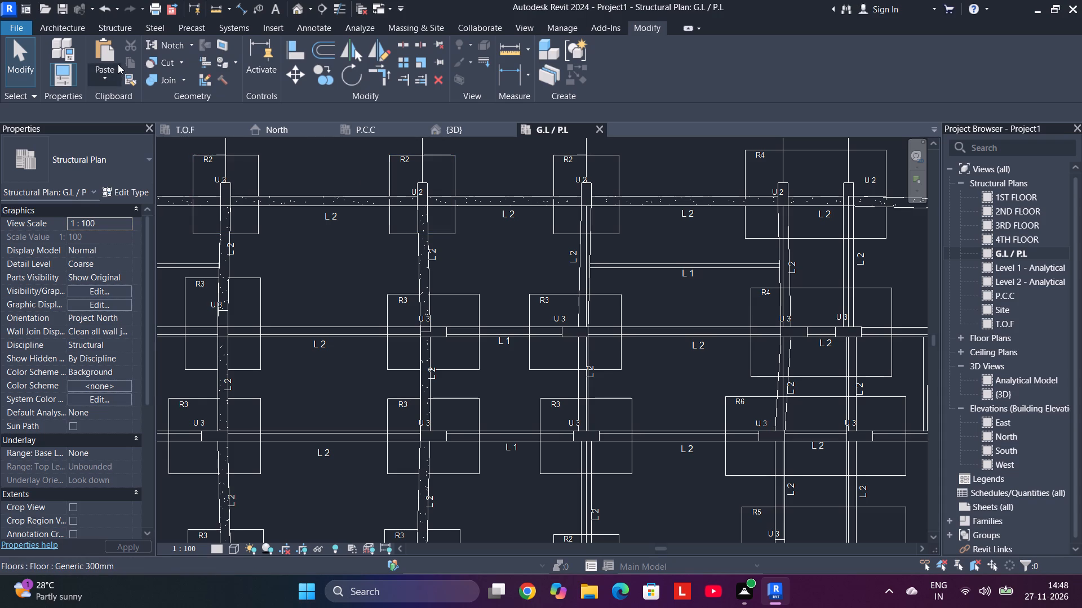
left_click(109, 28)
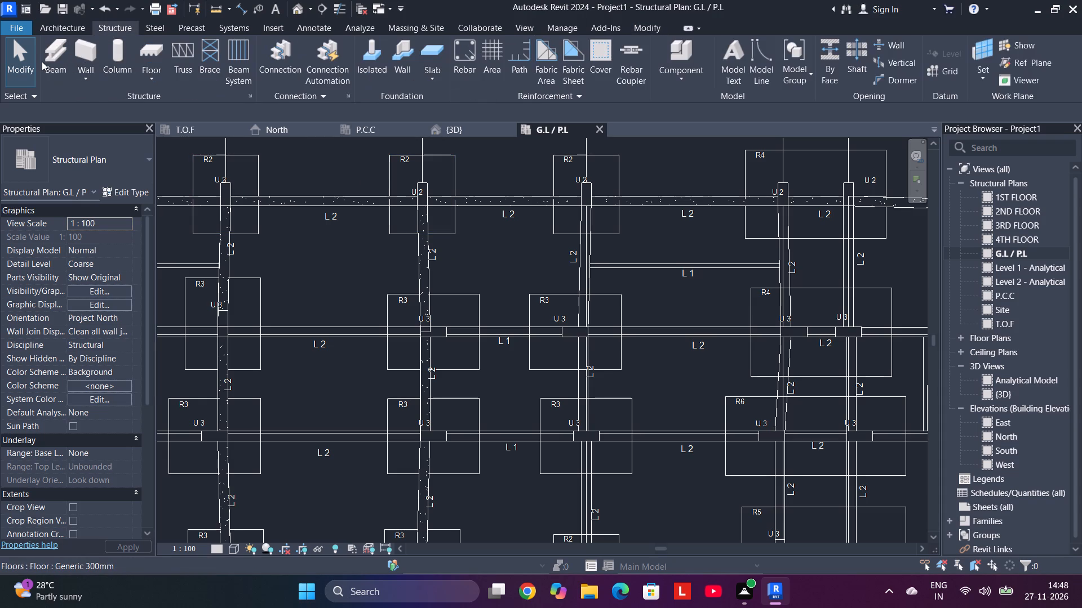
left_click(42, 61)
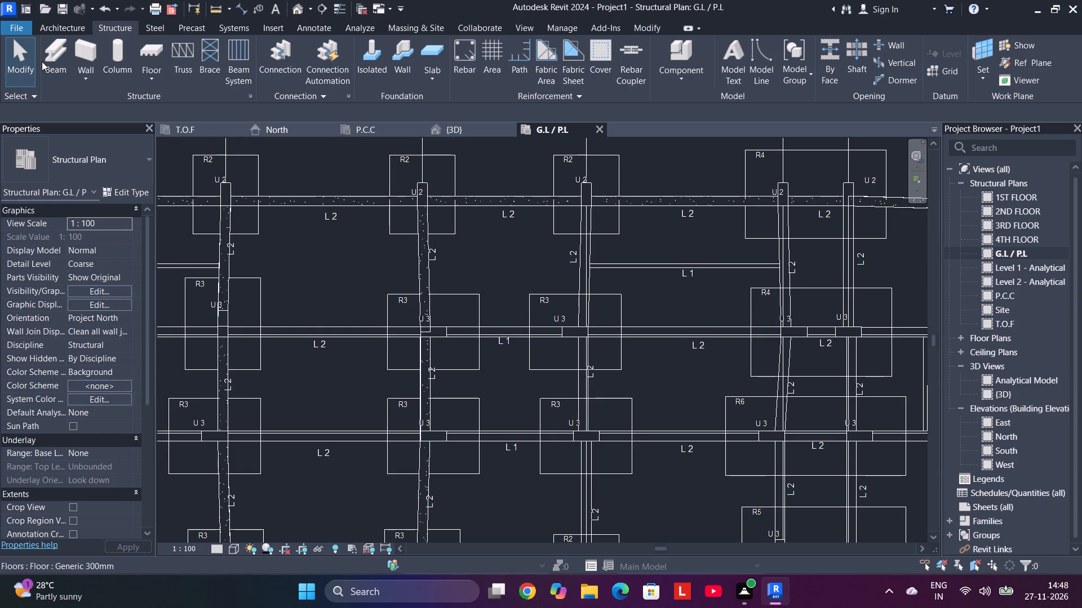
left_click(50, 60)
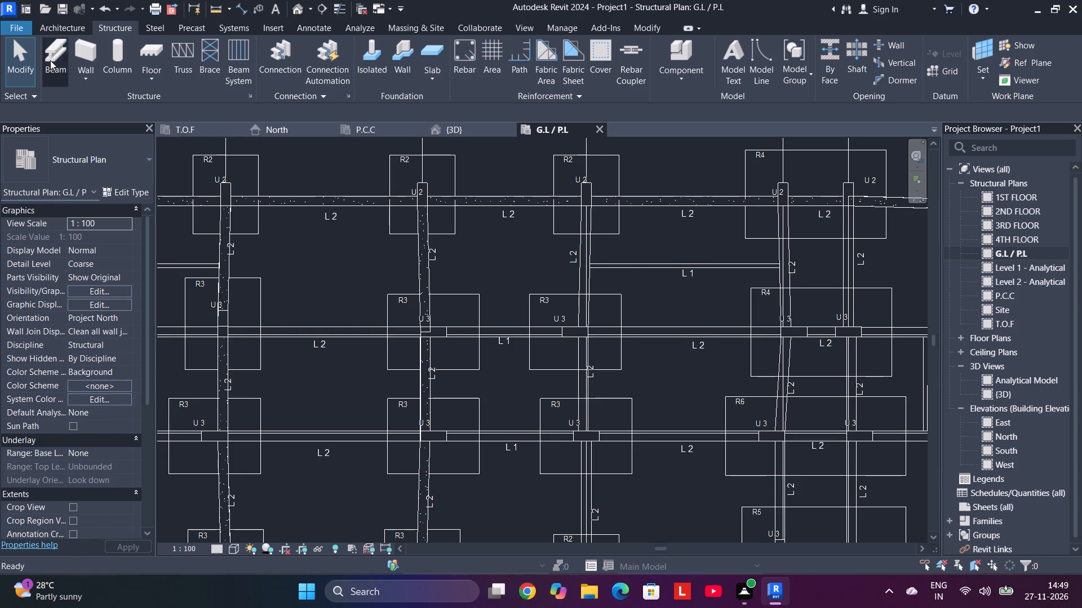
scroll(598, 205, "up", 7)
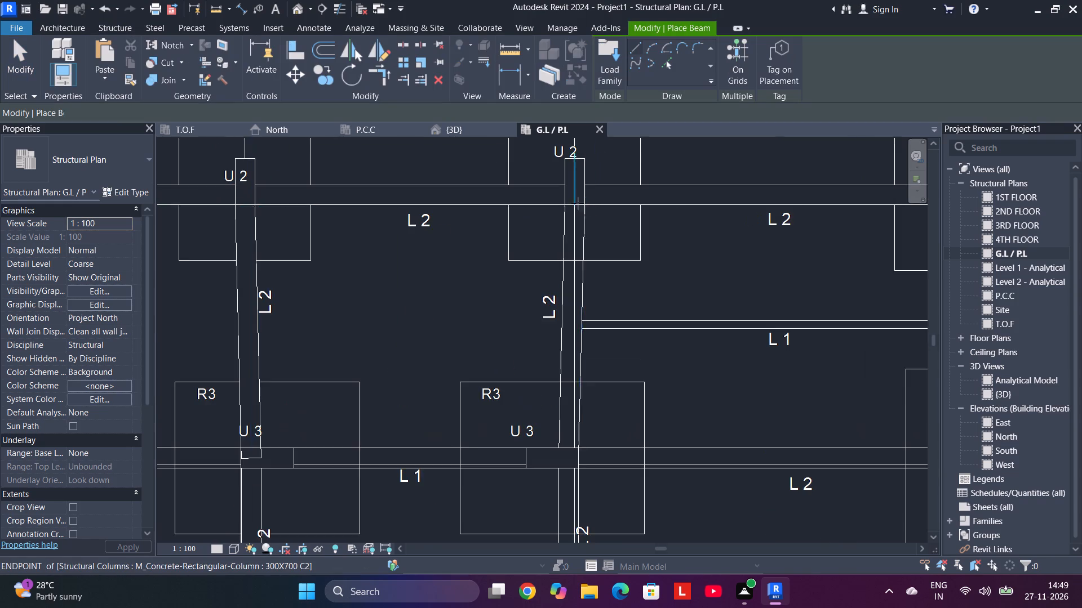
scroll(578, 203, "up", 3)
left_click(574, 189)
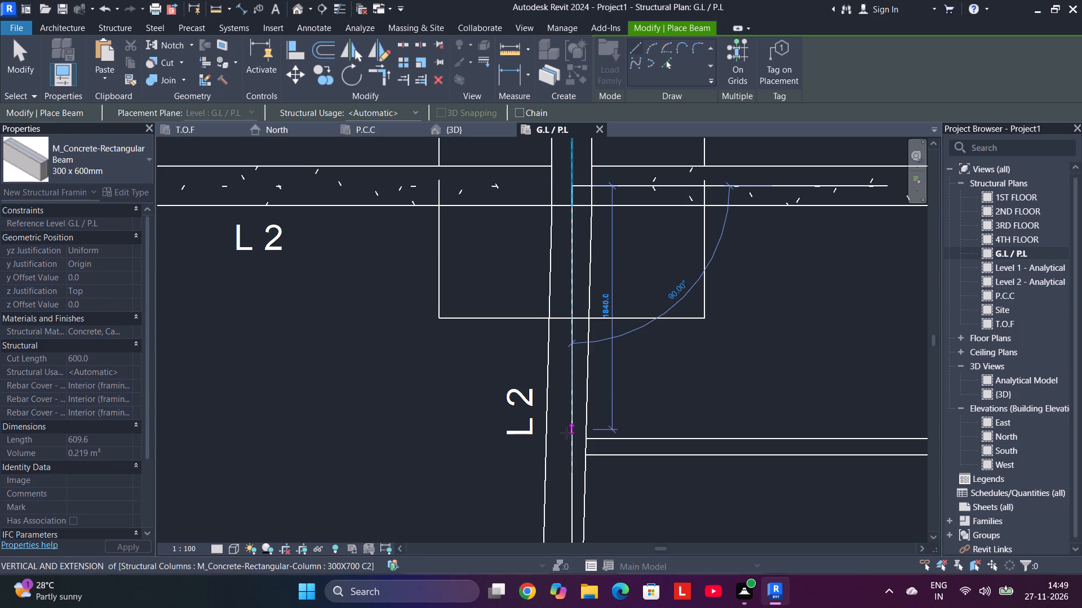
middle_click_drag(566, 432, 555, 231)
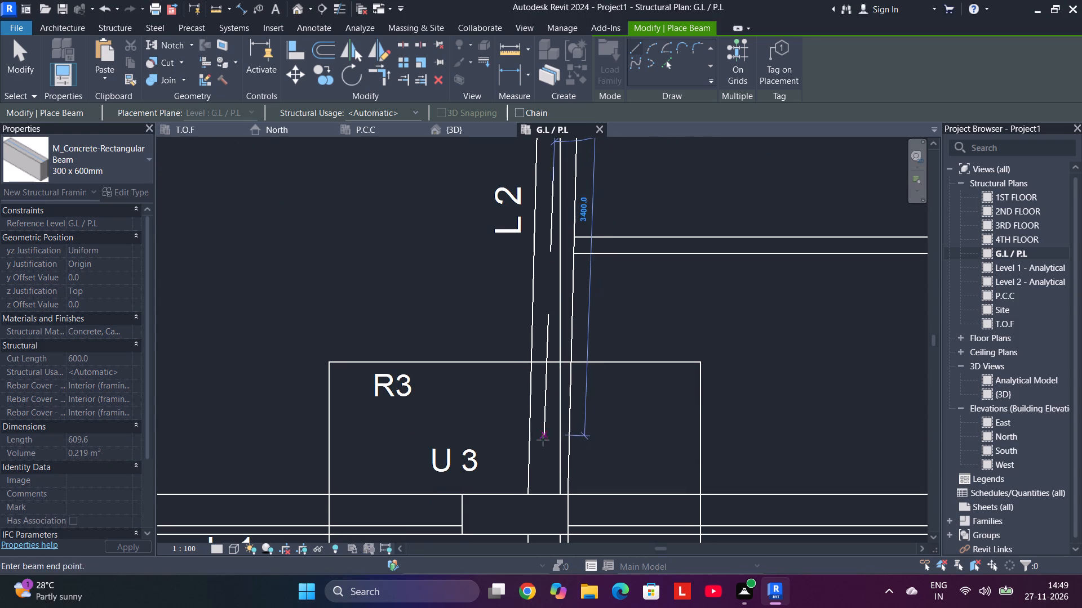
middle_click_drag(543, 455, 527, 293)
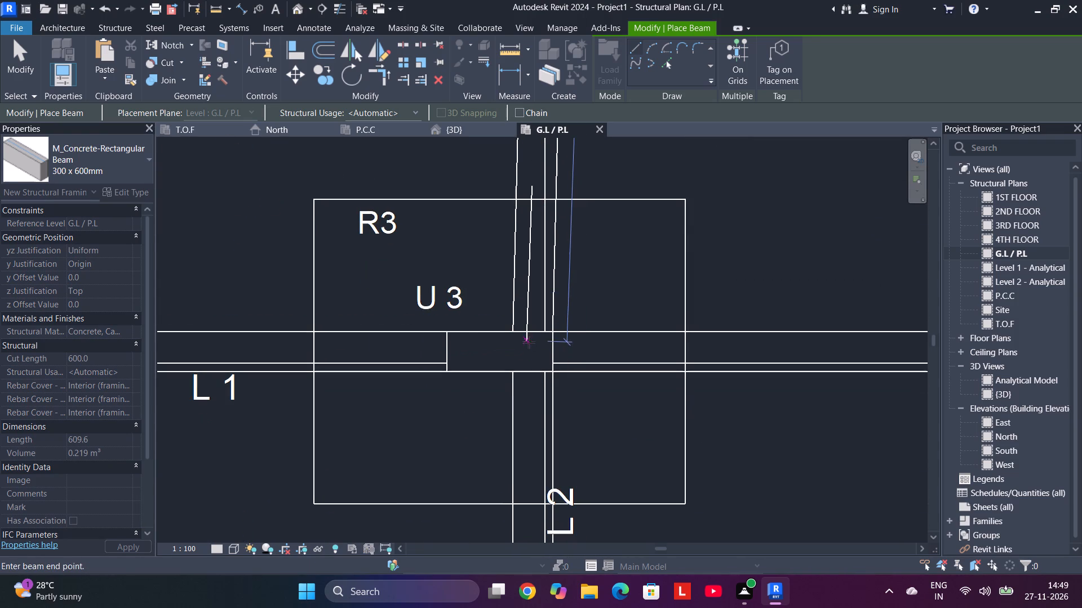
left_click(528, 346)
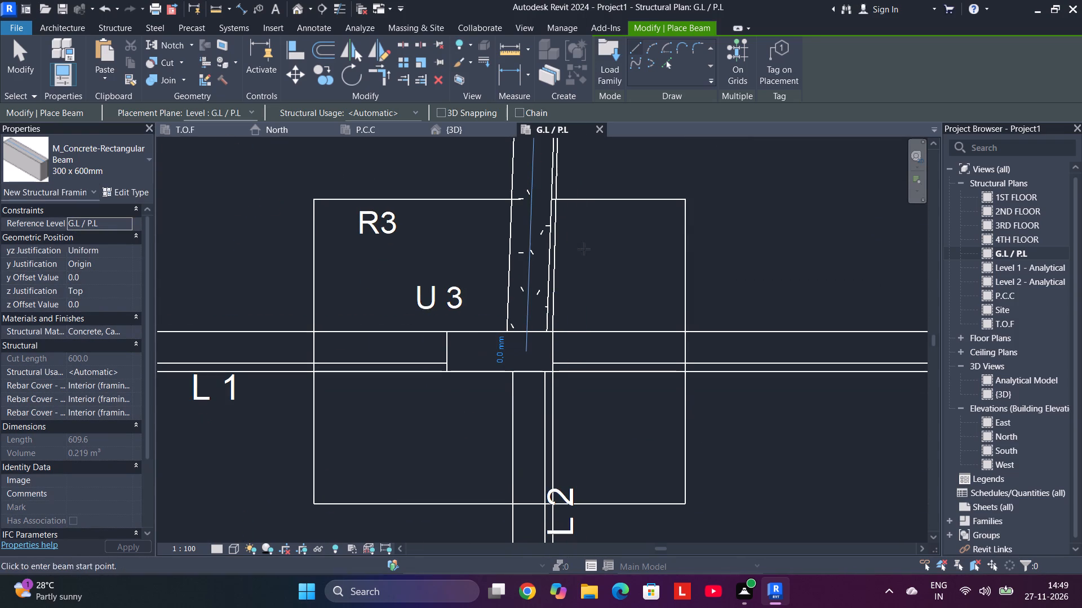
Continue that column line downward with vertical 300 x 600mm L 2 beams to the next R3's U 3 column and the R2's U 2 column.
left_click(533, 355)
middle_click_drag(529, 468, 531, 203)
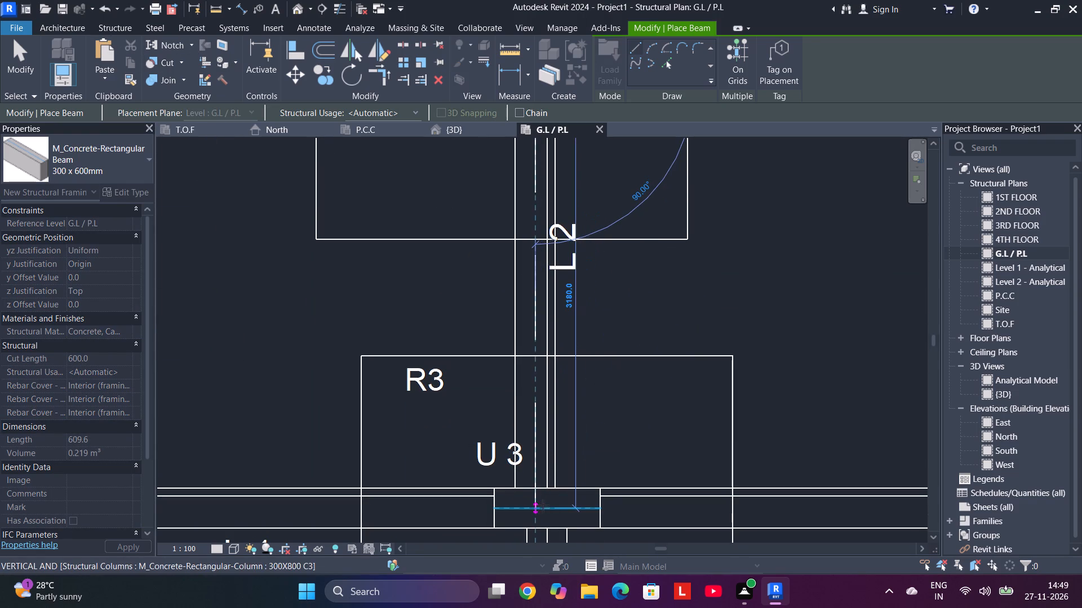
left_click(534, 490)
middle_click_drag(597, 488, 562, 154)
left_click(515, 179)
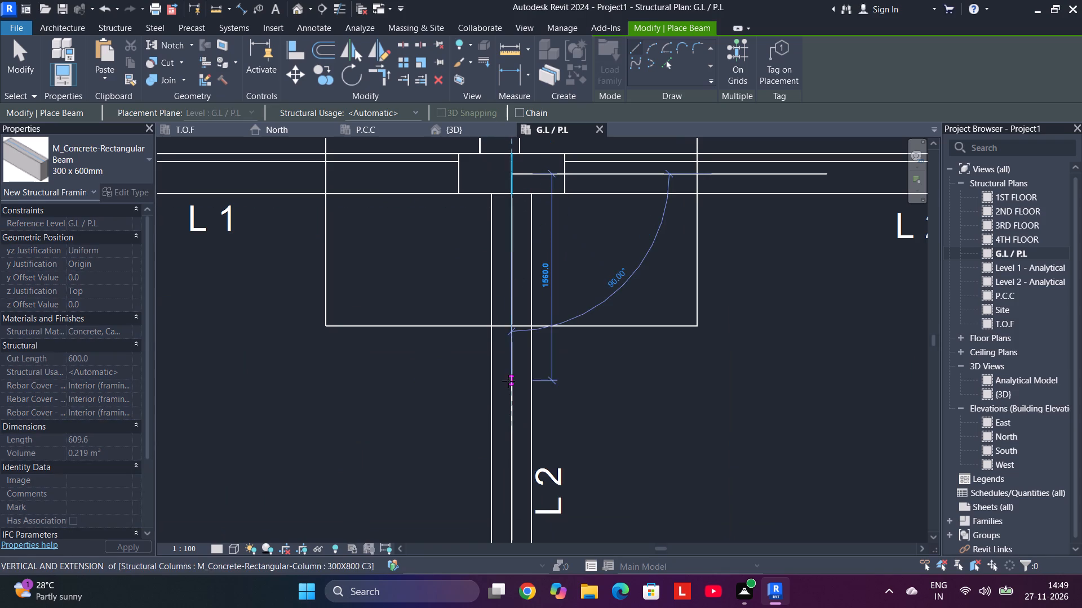
middle_click_drag(508, 380, 510, 123)
left_click(514, 453)
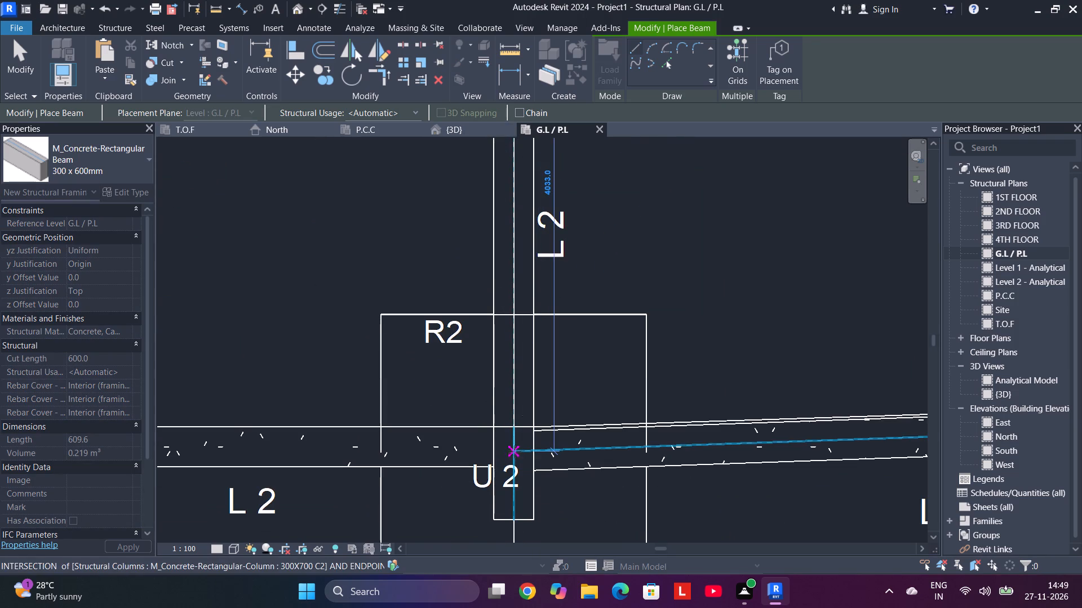
Align the right face of the inclined L 2 beam above the upper R3's U 3 column with its line in the imported foundation drawing.
middle_click_drag(580, 280, 579, 493)
middle_click_drag(564, 212, 559, 472)
middle_click_drag(526, 193, 554, 468)
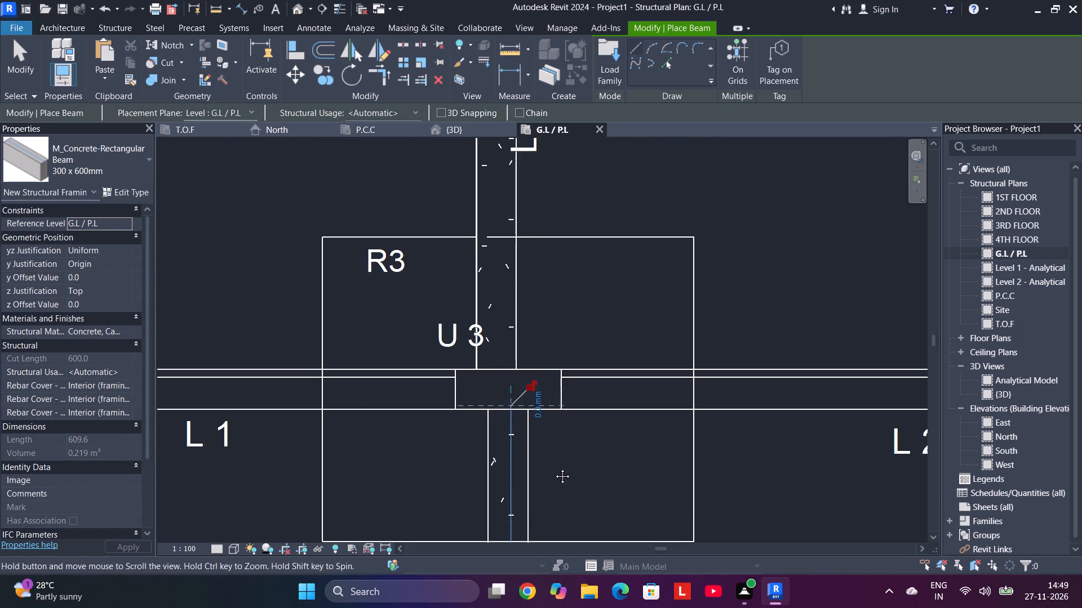
middle_click_drag(554, 468, 554, 490)
middle_click_drag(570, 239, 559, 408)
key("Escape")
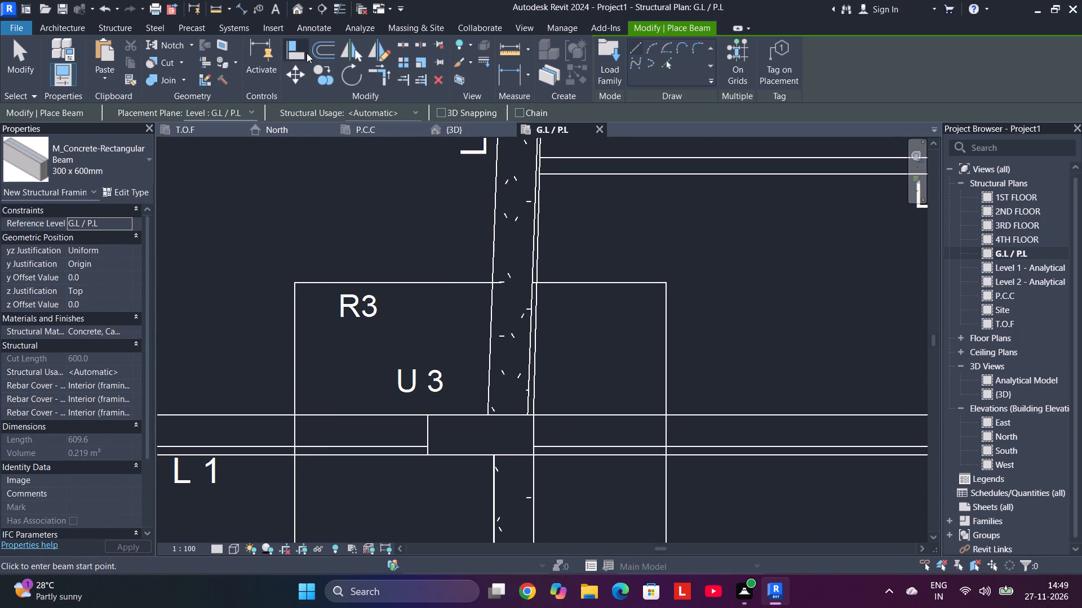
left_click(306, 53)
left_click(539, 381)
left_click(530, 379)
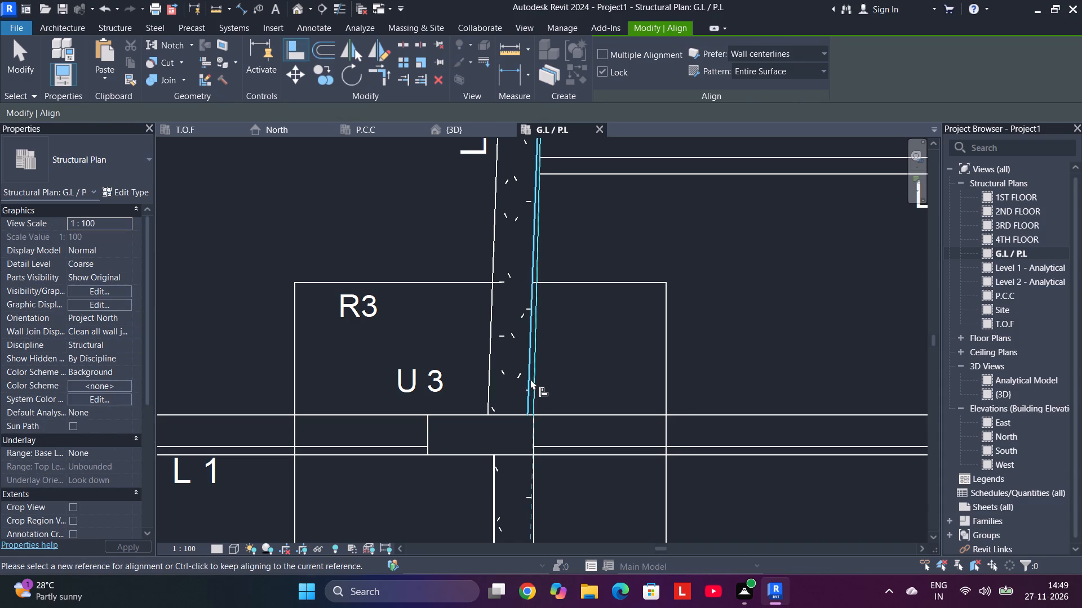
scroll(610, 312, "down", 9)
middle_click_drag(624, 259, 587, 407)
middle_click_drag(717, 354, 418, 284)
key("Escape")
key("Escape")
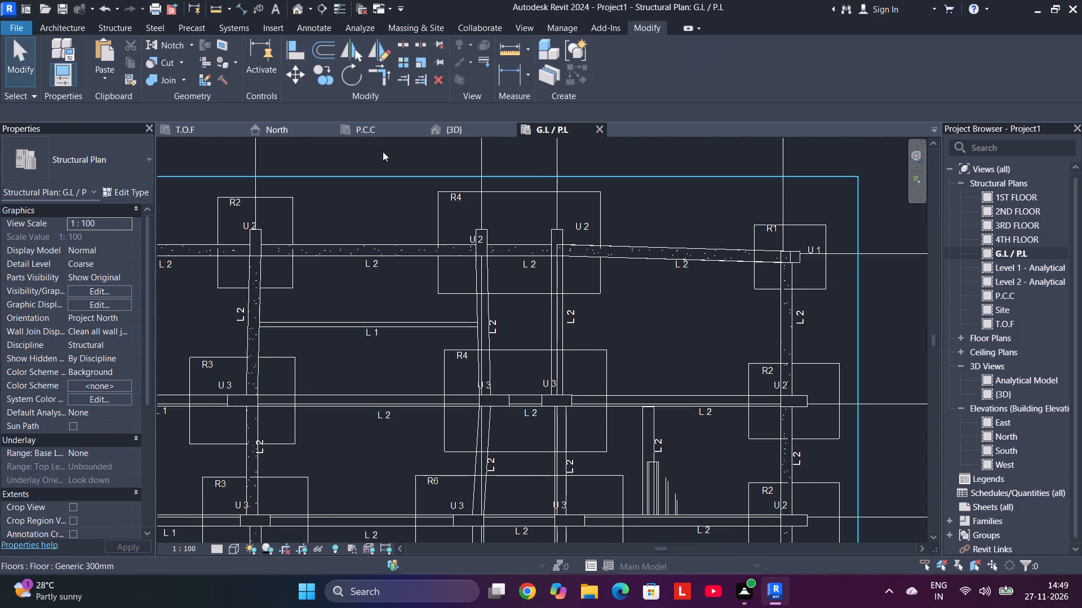
Draw a vertical 300 x 600mm L 2 beam from the right-hand U 2 column of the top R4 footing to the right-hand U 3 column of the R4 below.
left_click(113, 27)
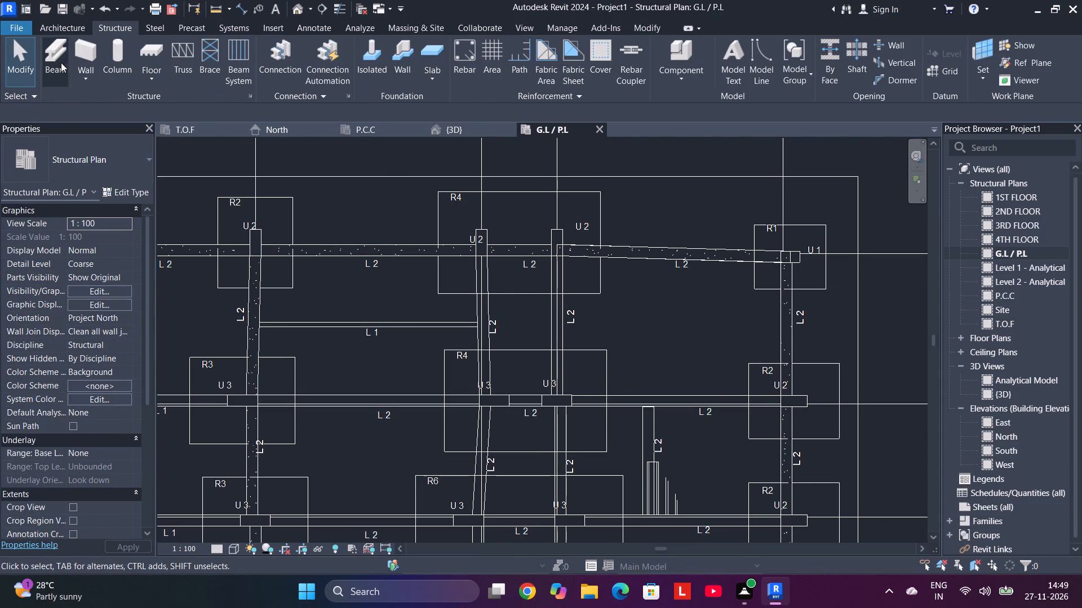
left_click(47, 52)
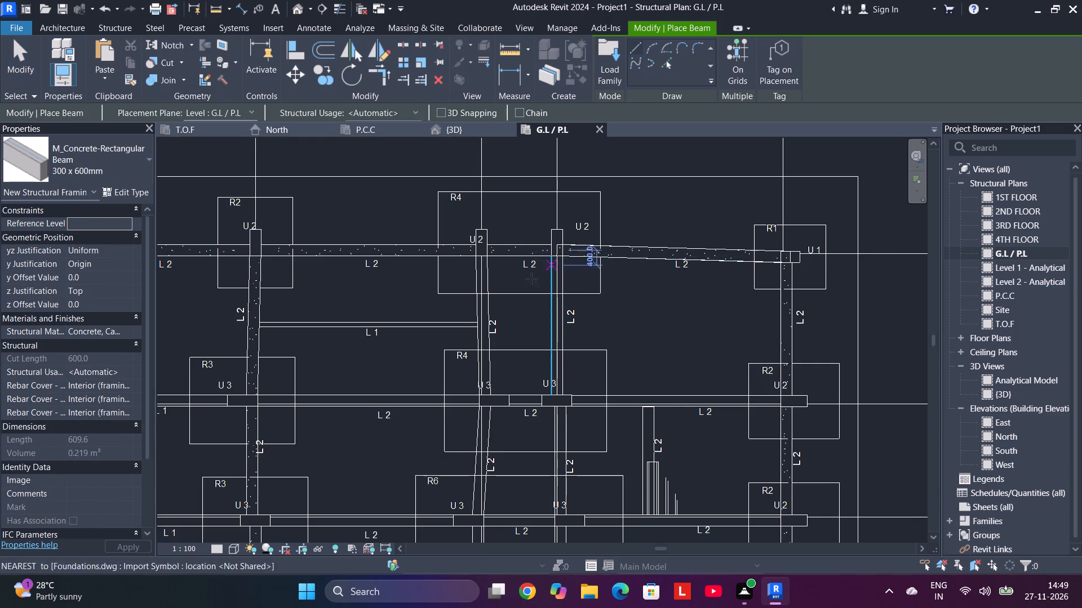
scroll(569, 298, "up", 4)
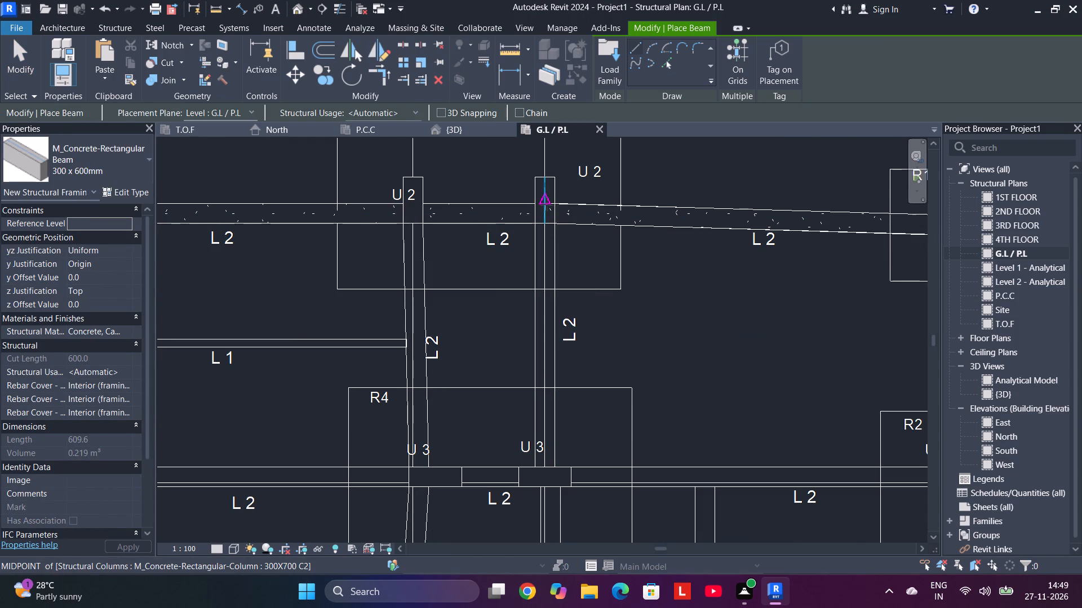
left_click(547, 204)
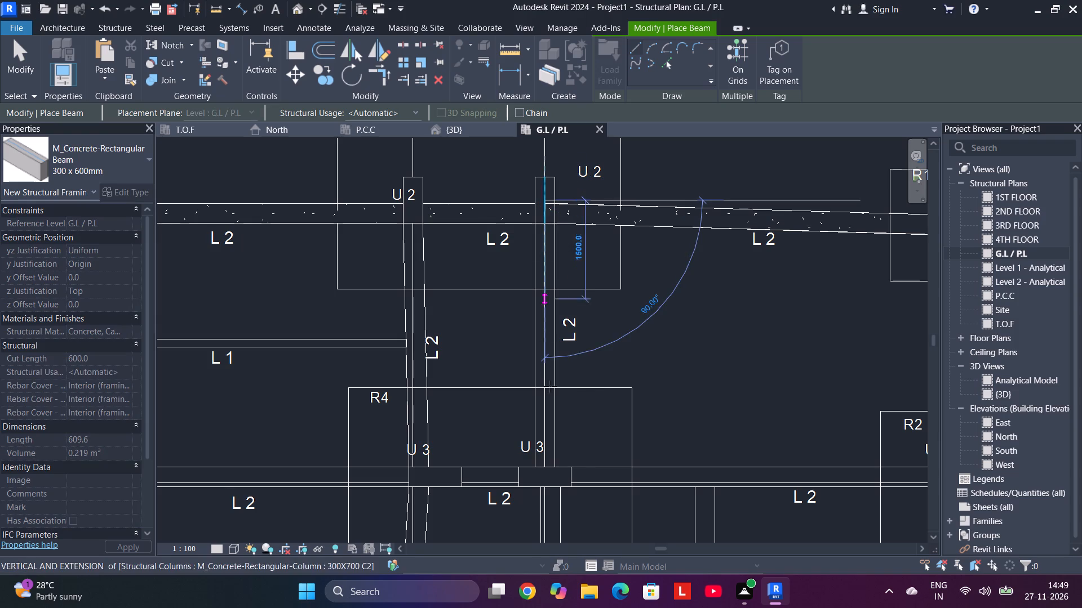
left_click(545, 475)
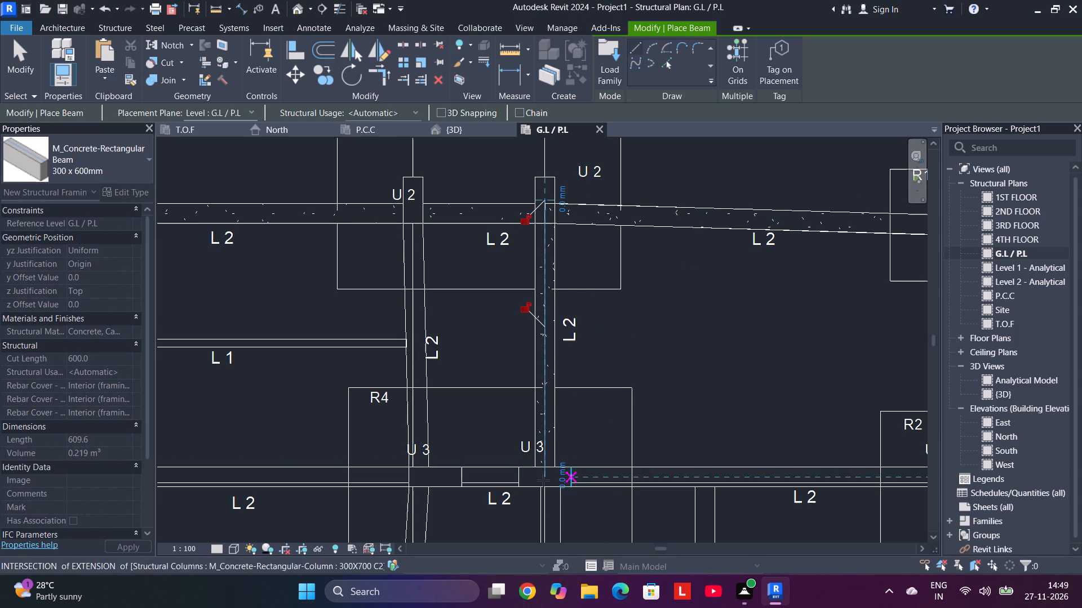
Draw a vertical 300 x 600mm L 2 beam from the R4's right-hand U 3 column down to the R6's right-hand U 3 column.
middle_click_drag(553, 495, 550, 373)
scroll(548, 370, "up", 4)
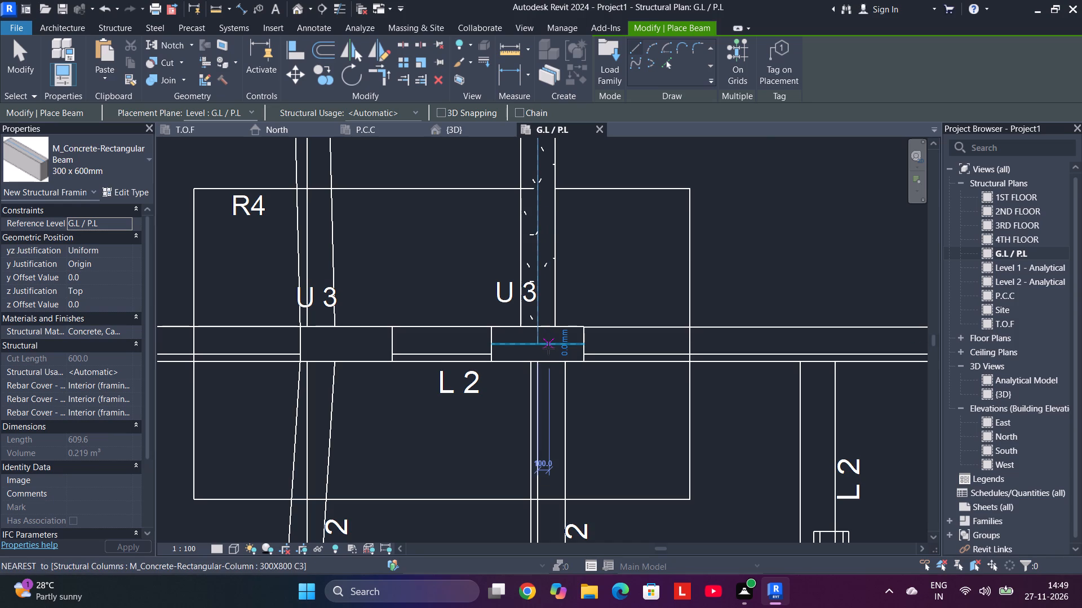
left_click(548, 357)
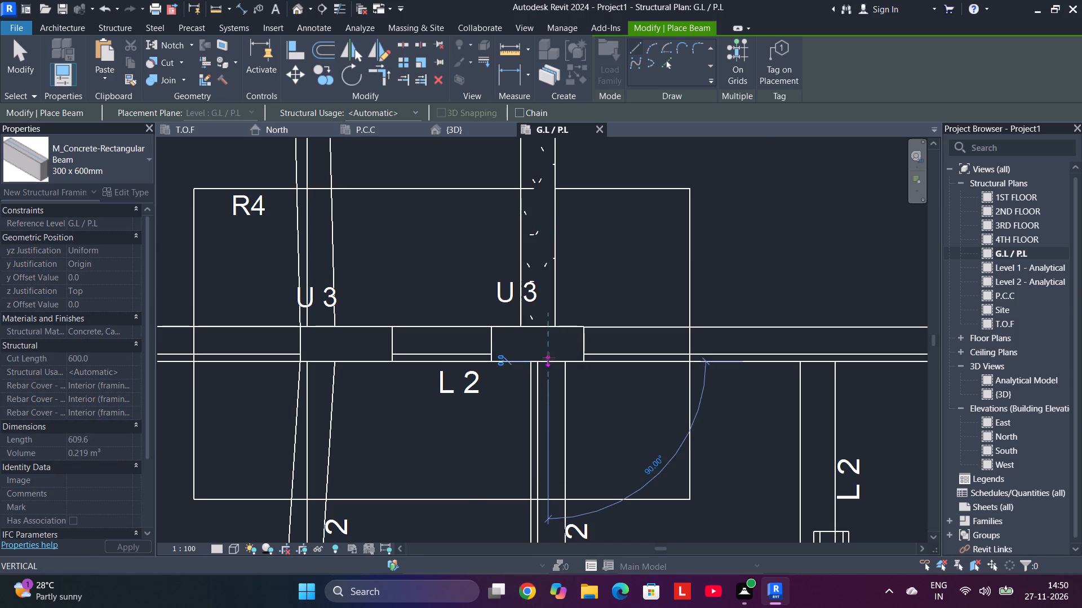
middle_click_drag(548, 493, 548, 312)
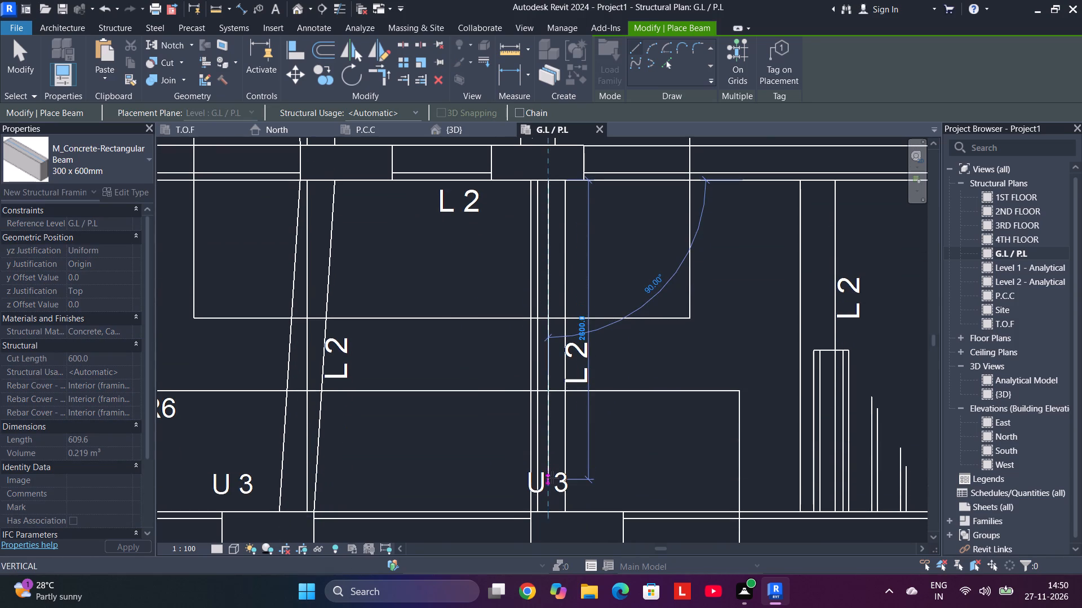
middle_click_drag(552, 477, 558, 355)
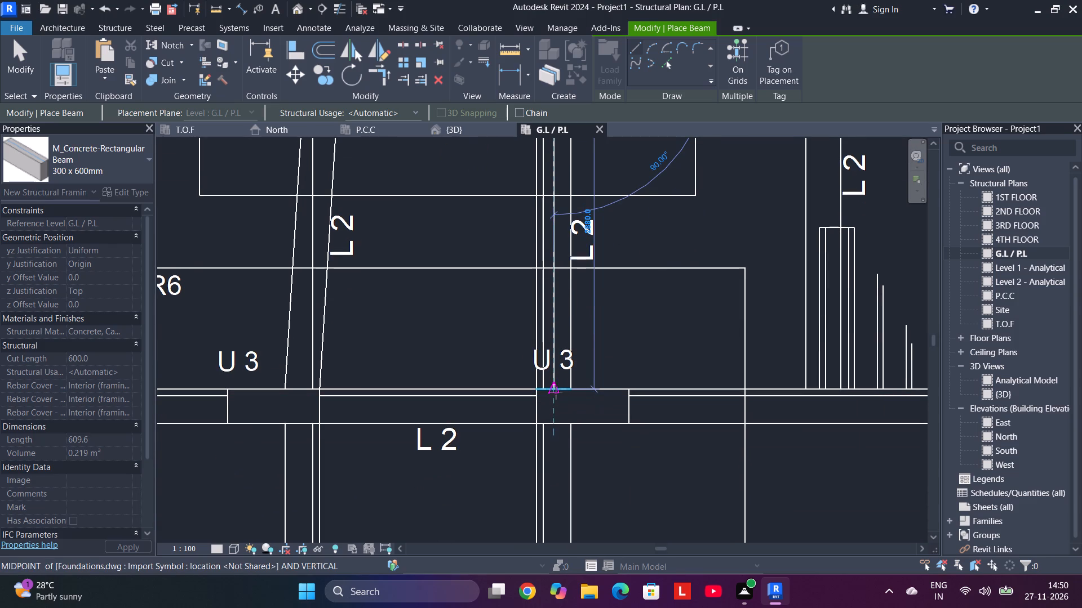
left_click(555, 403)
Draw a vertical 300 x 600mm L 2 beam from that R6's U 3 column, past the R5's U 3 column, to the lower R6's U 3 column.
scroll(660, 409, "down", 3)
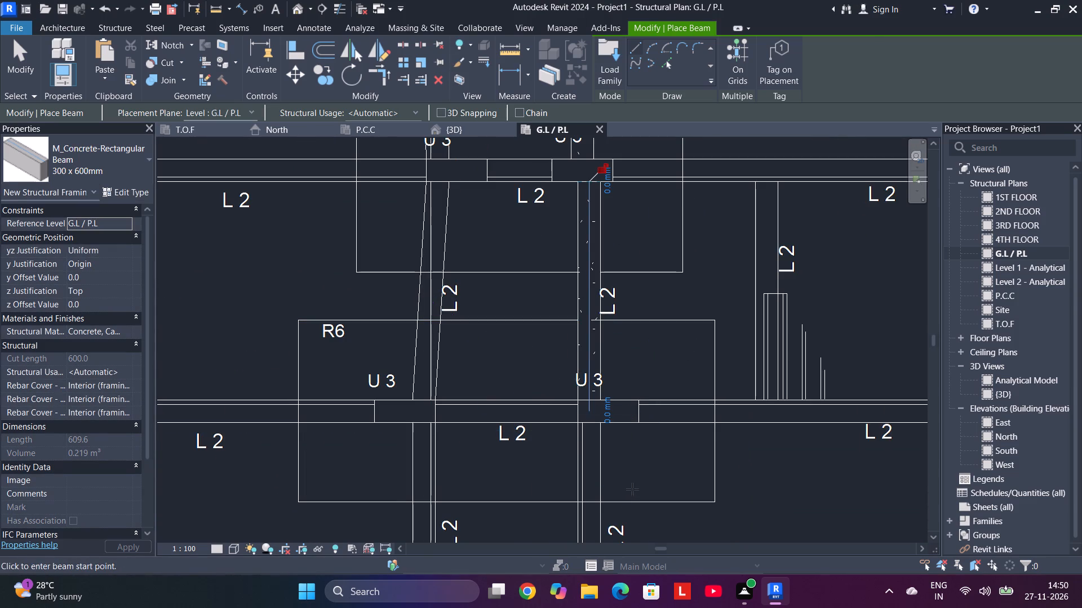
middle_click_drag(632, 489, 612, 338)
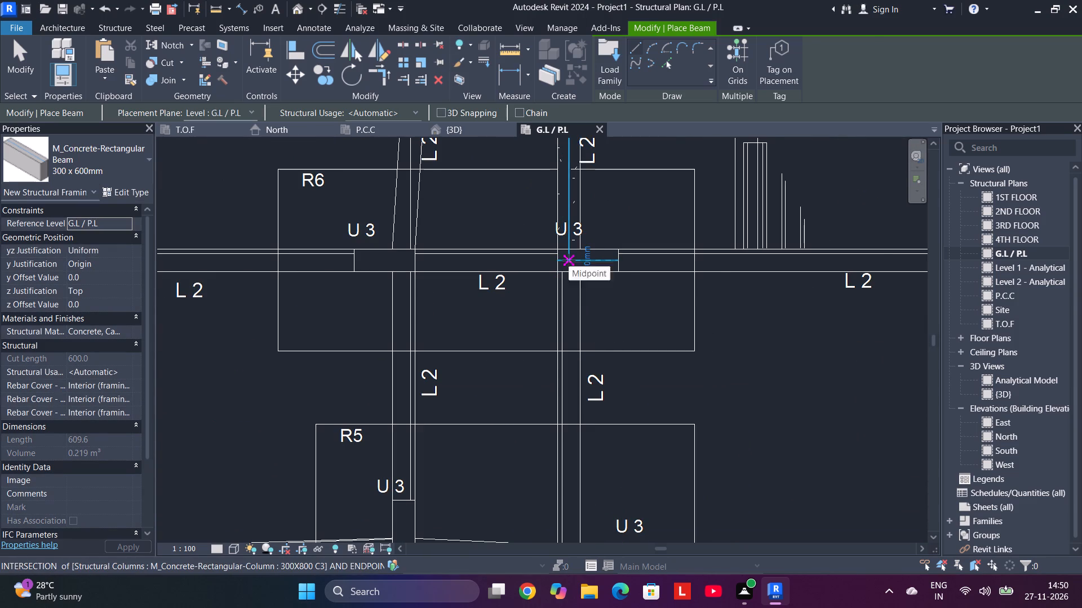
left_click(569, 260)
middle_click_drag(567, 471, 572, 247)
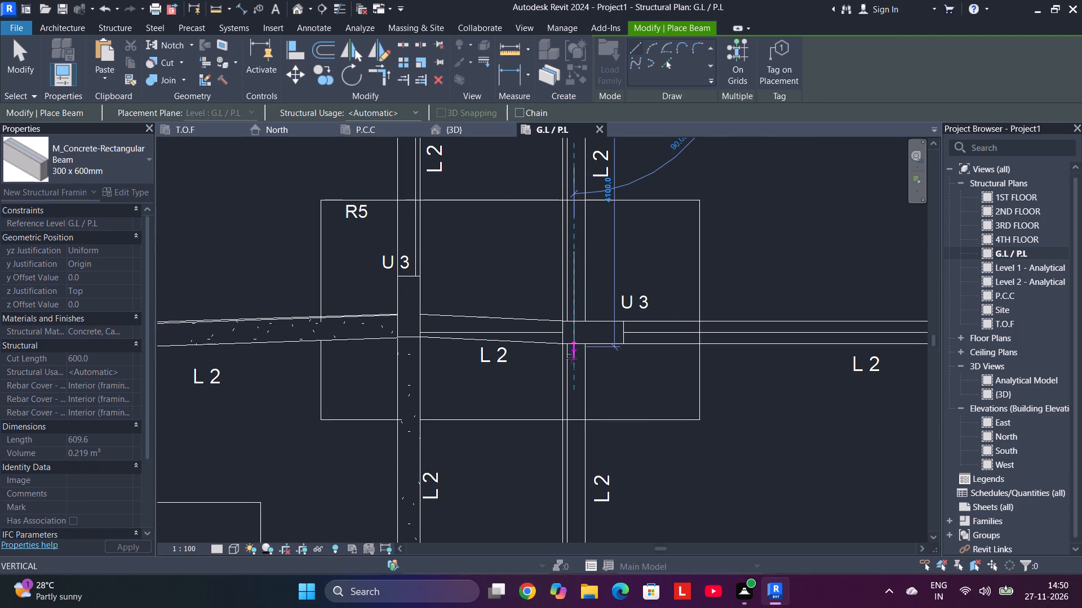
middle_click_drag(576, 392, 571, 145)
middle_click_drag(577, 520, 580, 216)
middle_click_drag(586, 475, 582, 455)
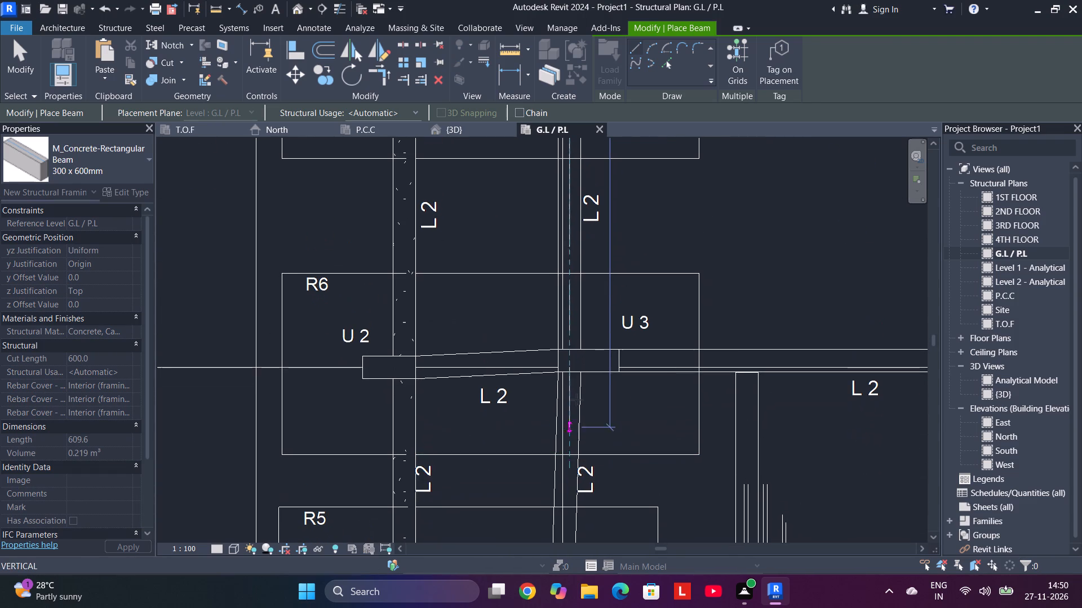
left_click(570, 375)
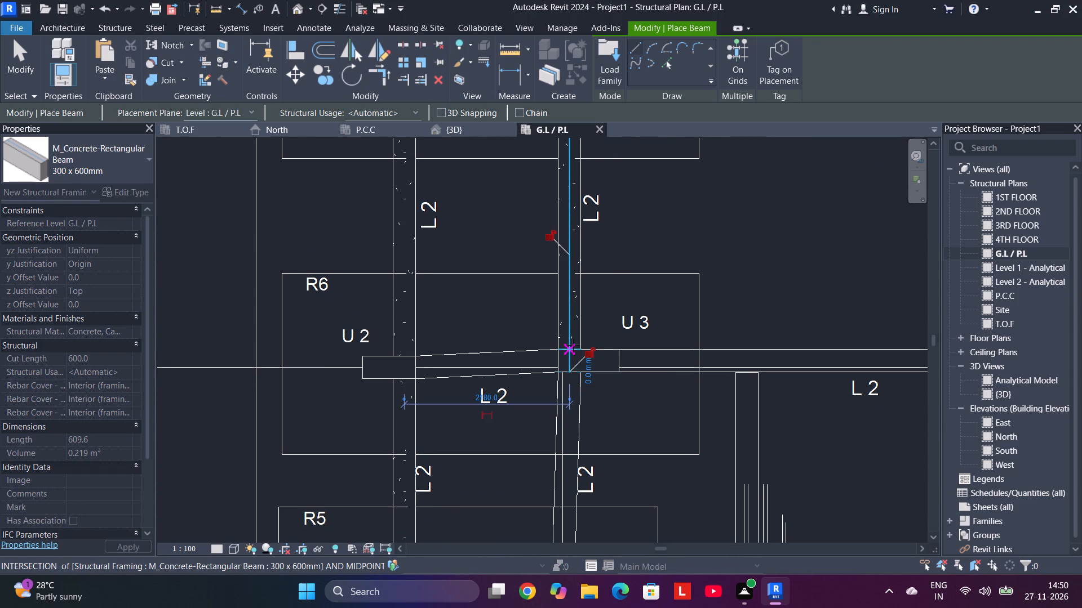
Draw an inclined 300 x 600mm L 2 beam from the lower R6's U 3 column down to the U 3 column of the R5 below.
left_click(570, 357)
middle_click_drag(569, 473, 569, 450)
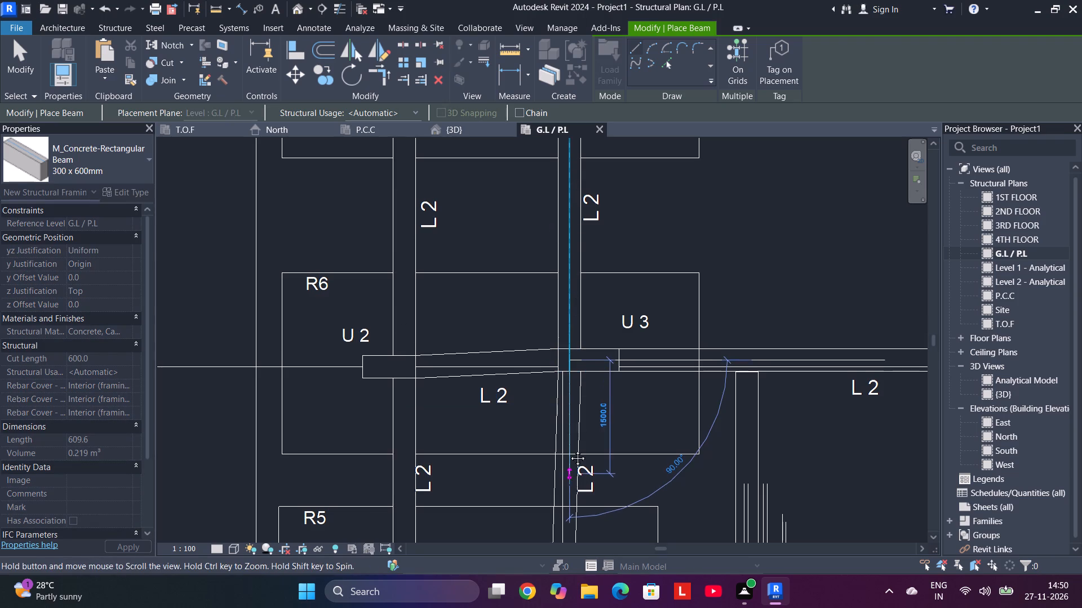
middle_click_drag(569, 450, 574, 241)
left_click(564, 371)
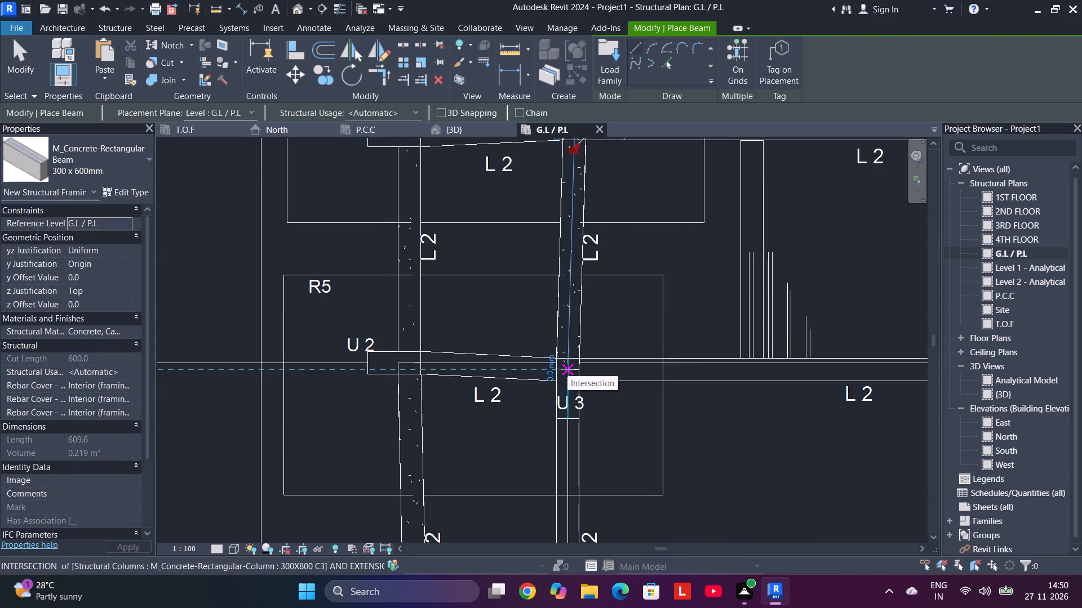
Draw a vertical 300 x 600mm L 2 beam from the R5's U 3 column down to the U 2 column of the R4 below, ending beam placement.
left_click(567, 370)
middle_click_drag(580, 479, 573, 239)
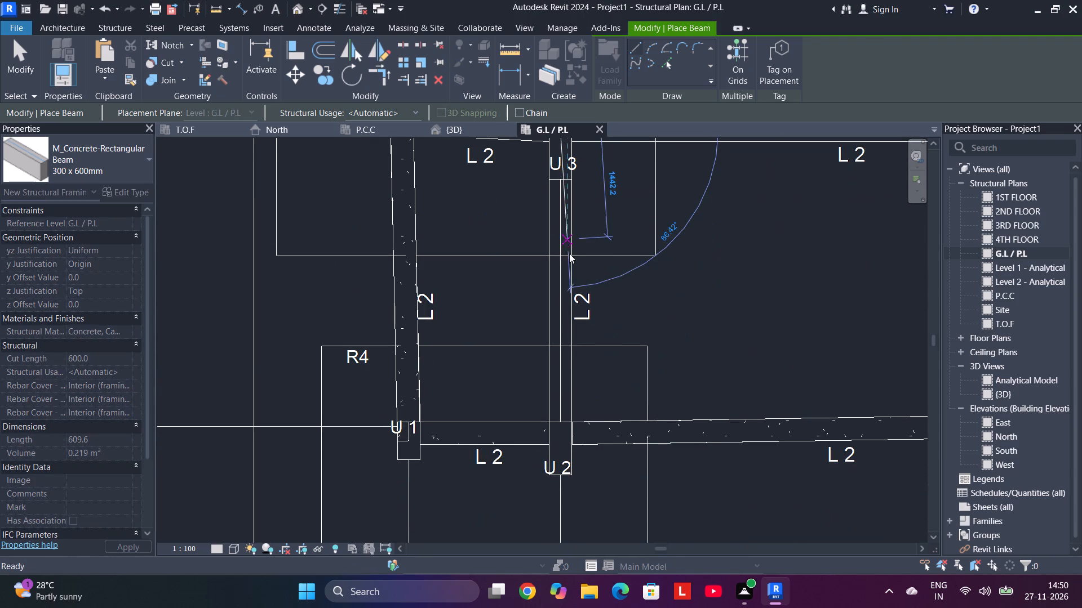
left_click(560, 445)
key("Escape")
scroll(633, 306, "down", 9)
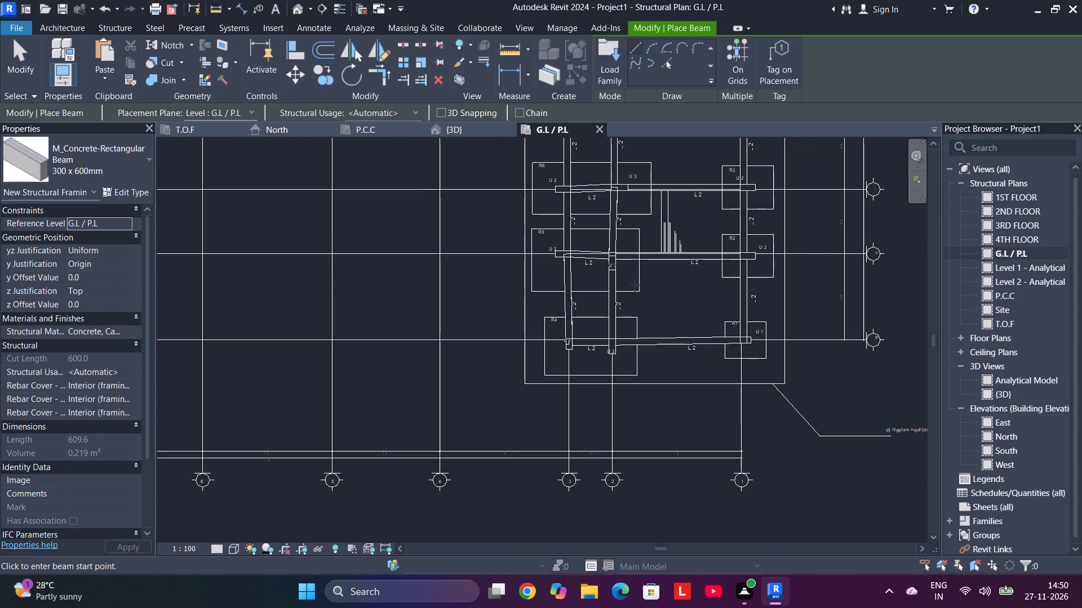
scroll(656, 297, "down", 3)
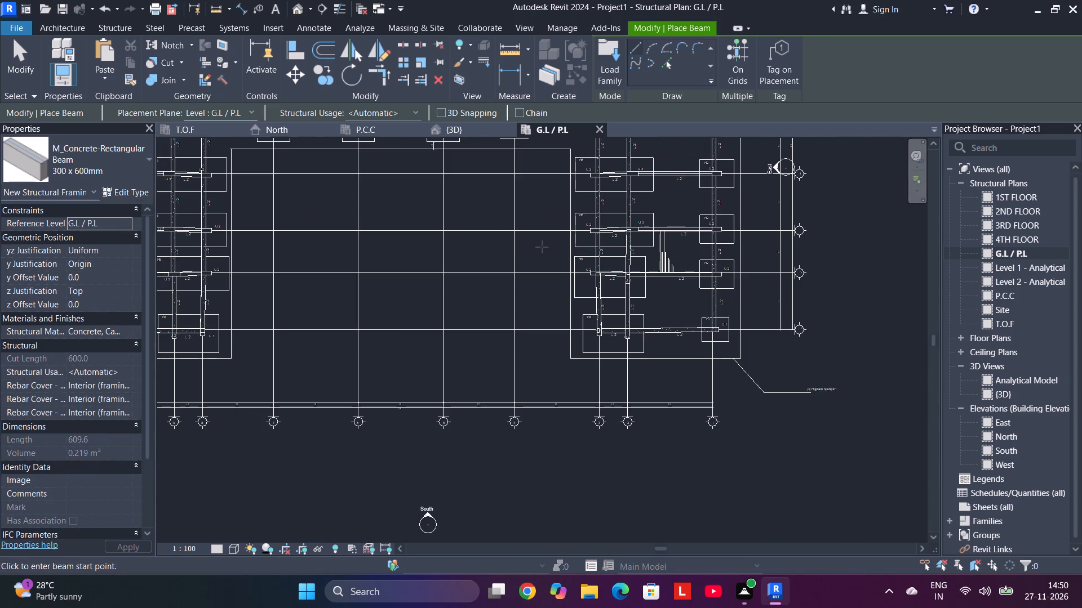
scroll(542, 247, "down", 1)
middle_click_drag(542, 247, 633, 410)
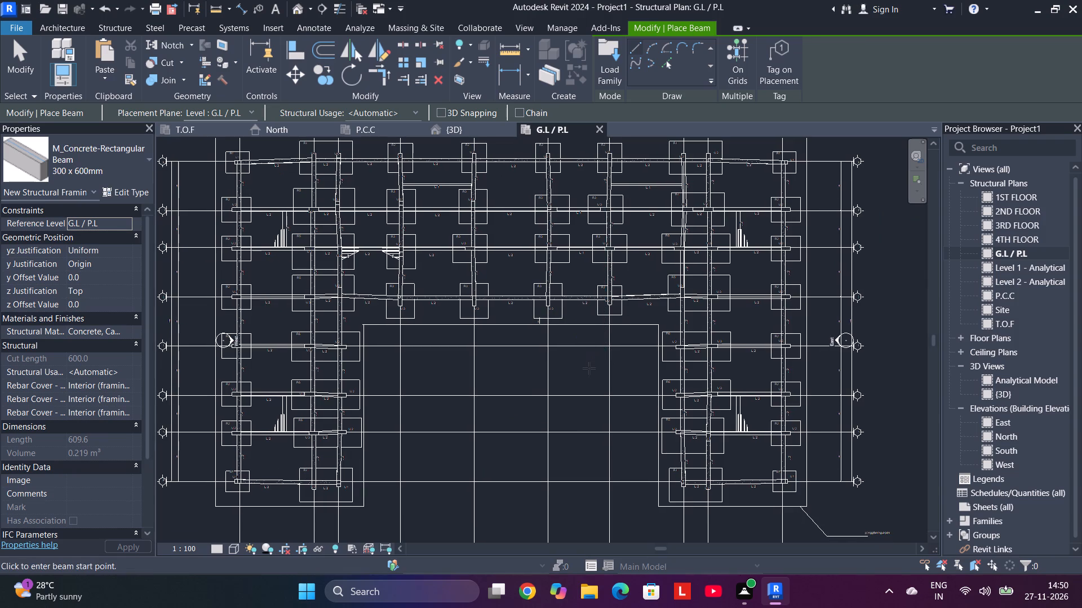
key("Escape")
key("Escape")
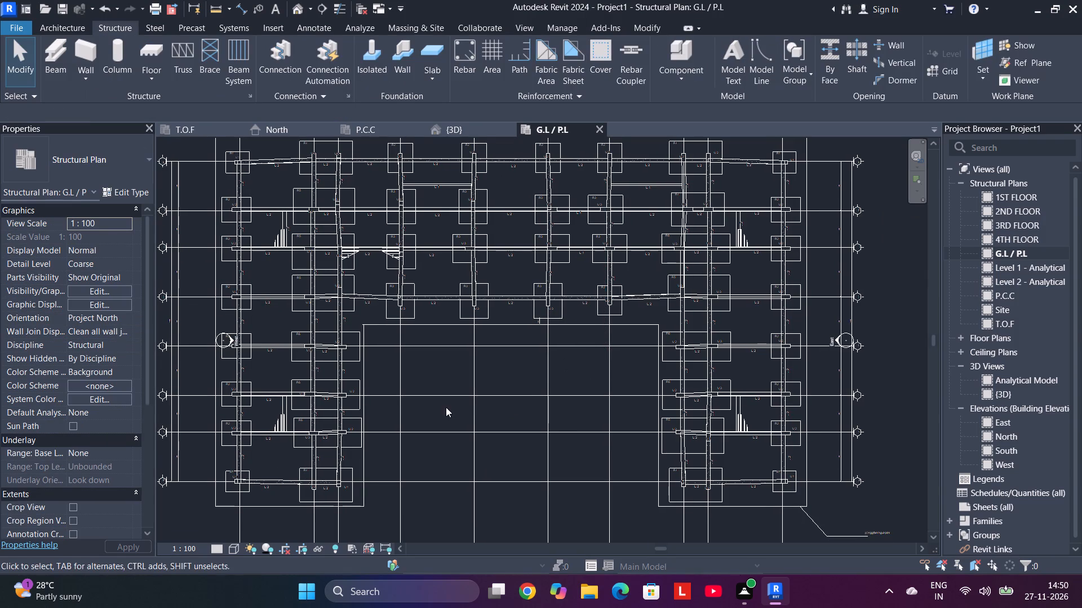
Examine the beam layout across both wings and the central bays of the G.L / P.L plan against the imported L 1 and L 2 lines.
middle_click_drag(438, 378, 684, 331)
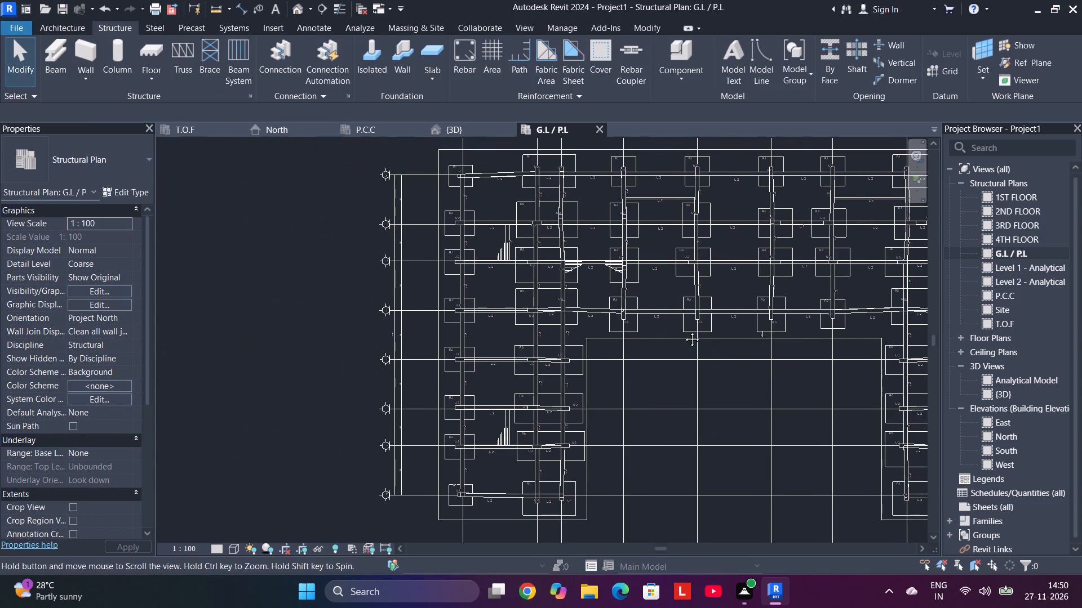
middle_click_drag(684, 331, 698, 287)
scroll(539, 416, "up", 5)
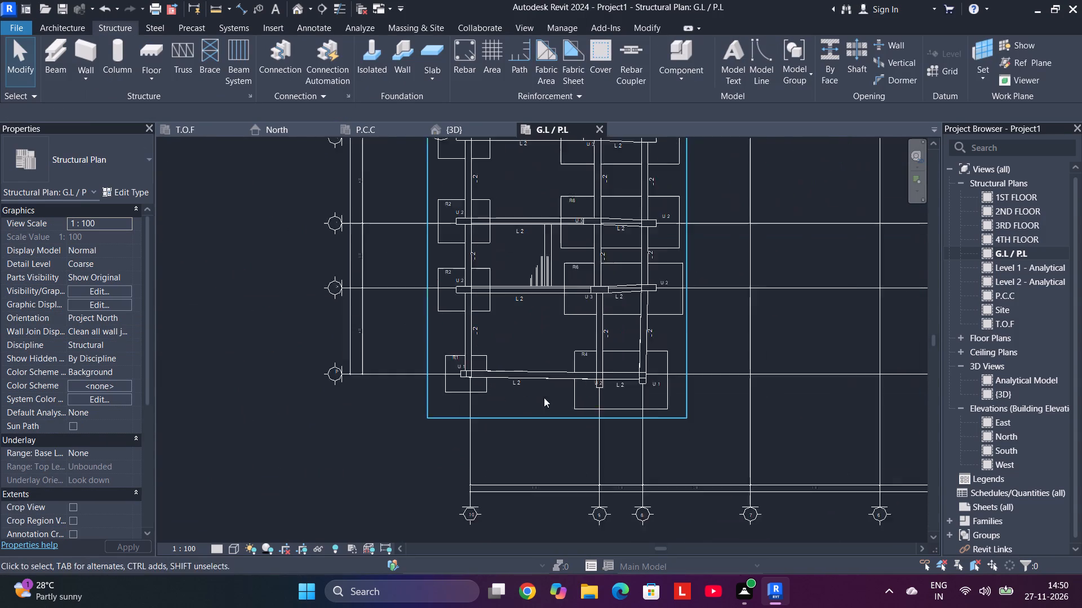
middle_click_drag(563, 306, 560, 401)
middle_click_drag(512, 245, 515, 397)
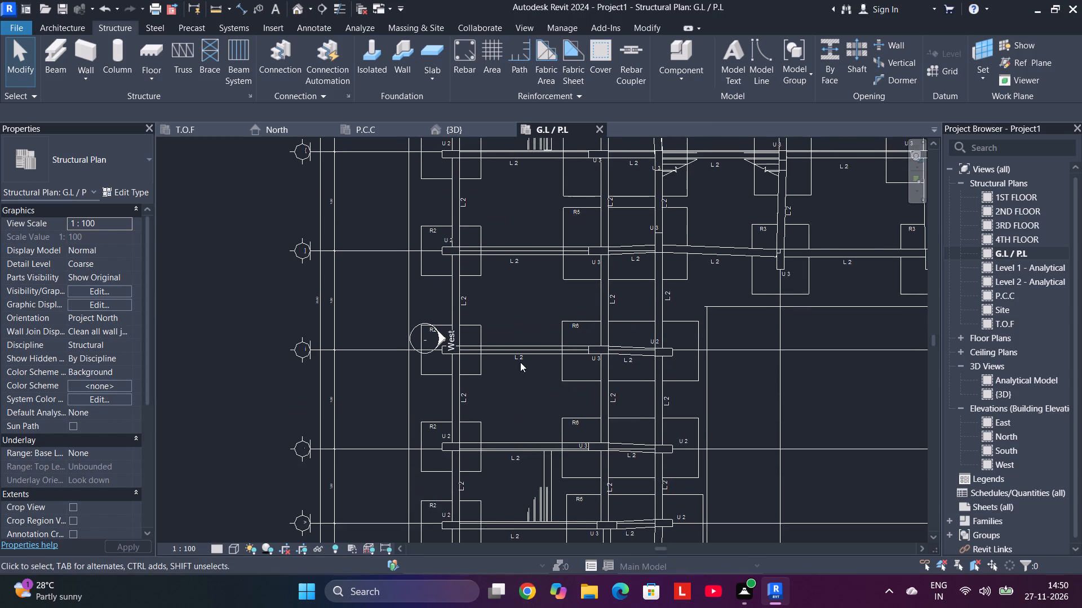
middle_click_drag(518, 269, 512, 373)
middle_click_drag(513, 323, 505, 428)
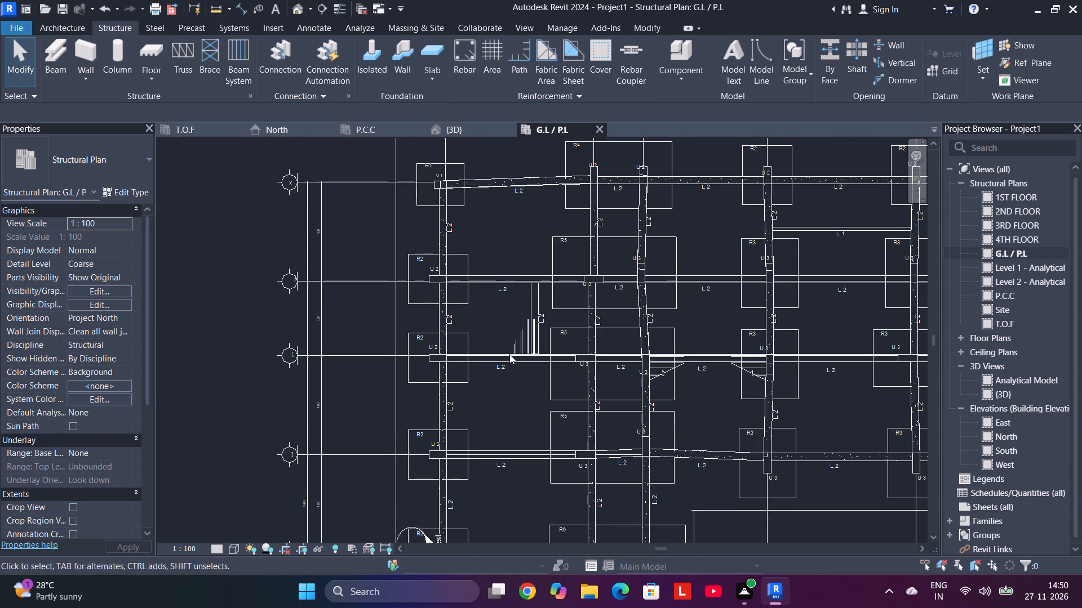
middle_click_drag(714, 238, 407, 202)
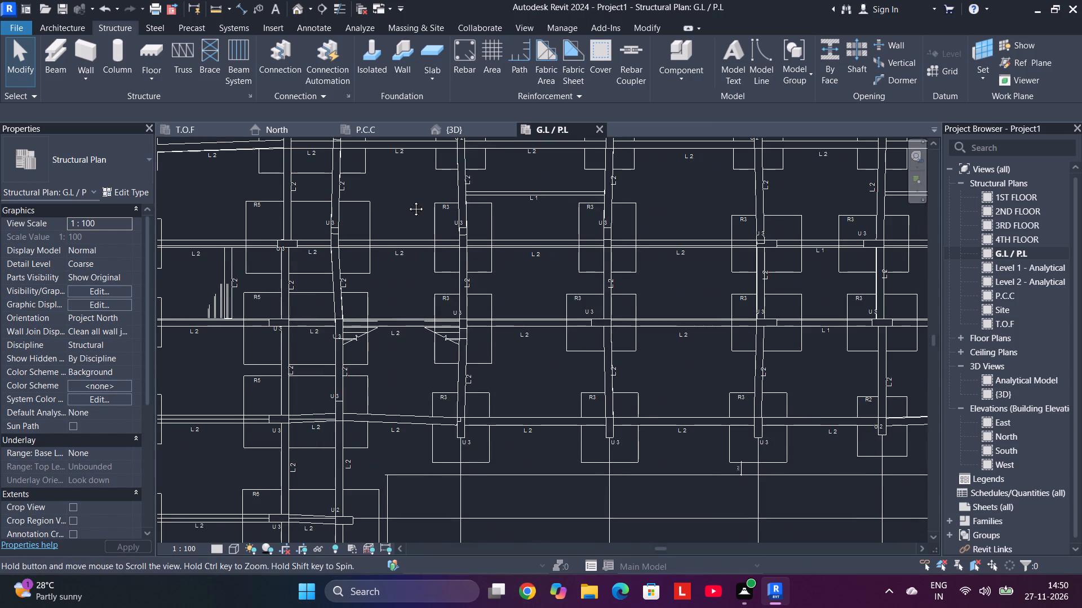
middle_click_drag(695, 373, 409, 374)
middle_click_drag(661, 392, 615, 392)
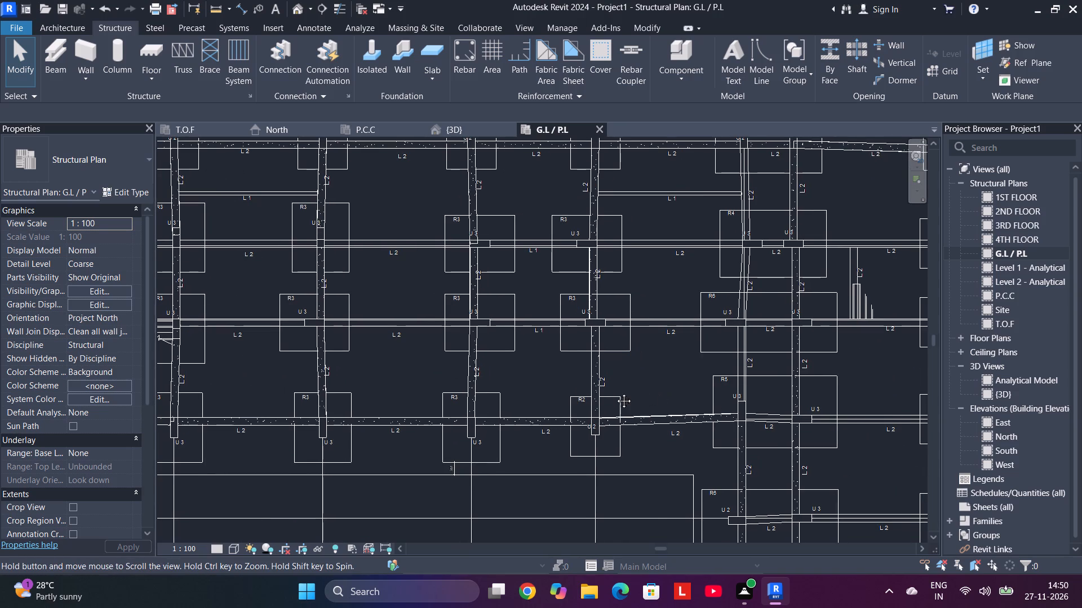
middle_click_drag(615, 392, 433, 381)
middle_click(656, 204)
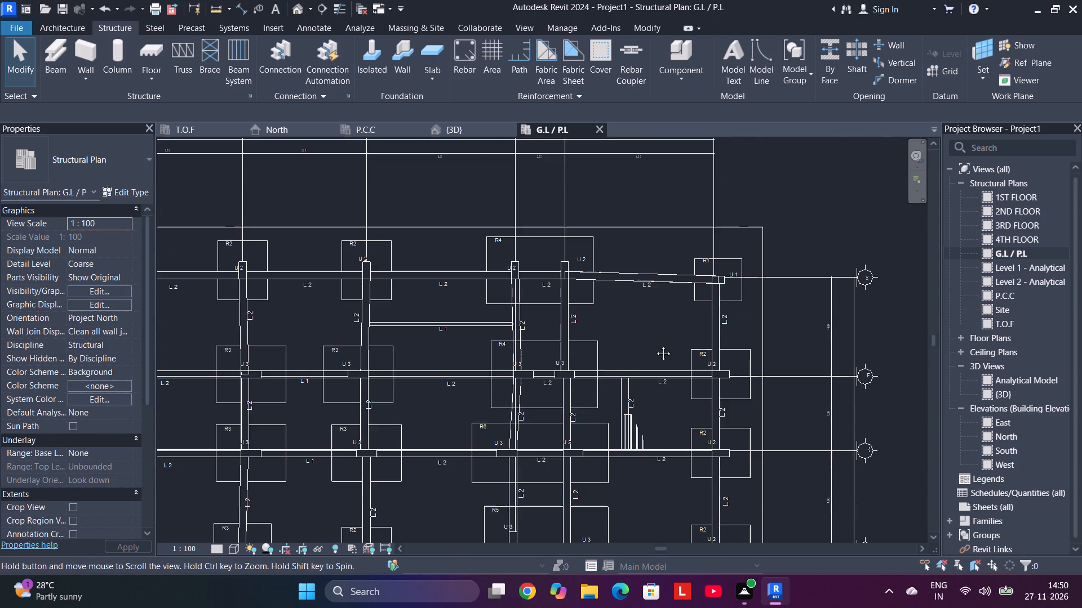
middle_click_drag(635, 428, 633, 221)
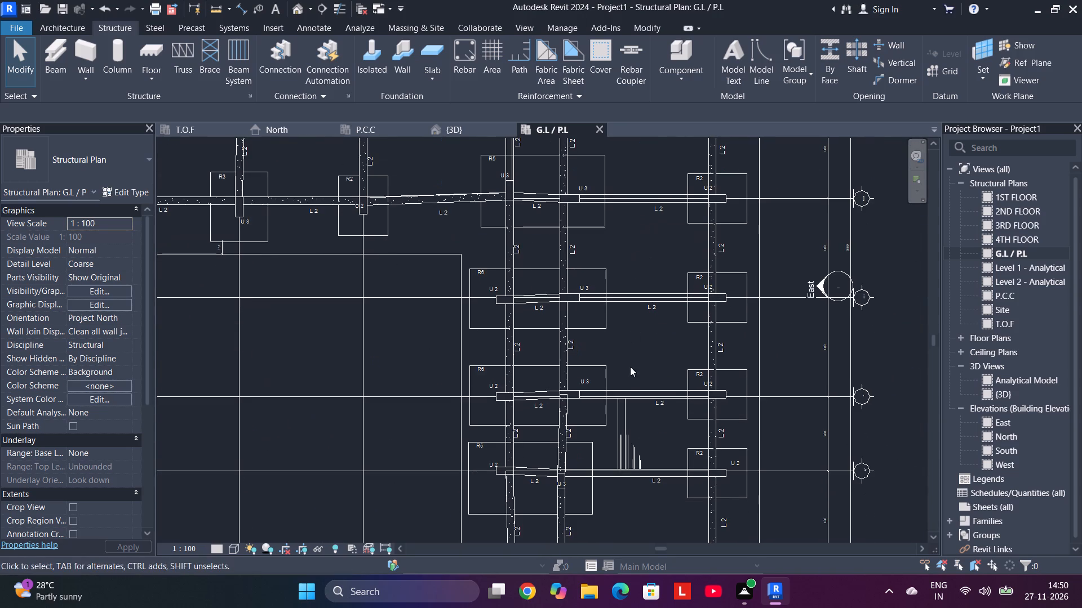
middle_click_drag(631, 413, 641, 233)
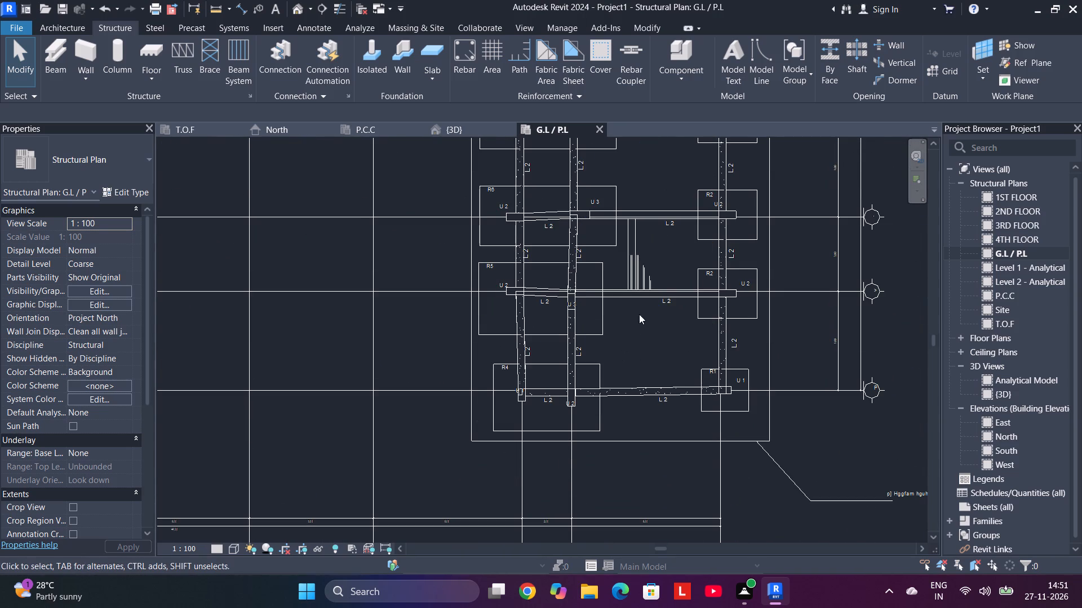
middle_click_drag(640, 314, 640, 382)
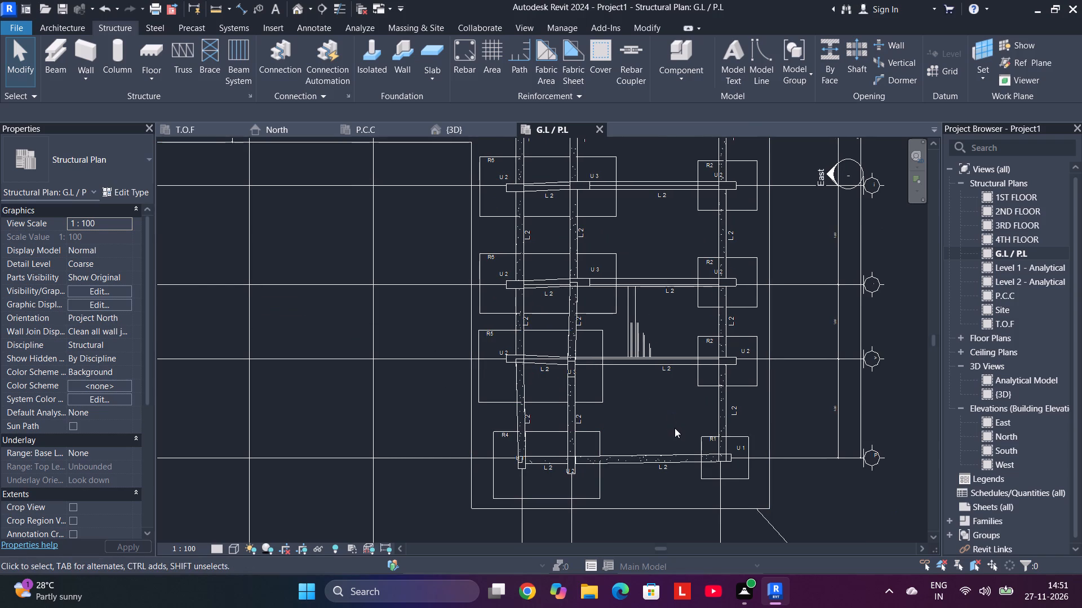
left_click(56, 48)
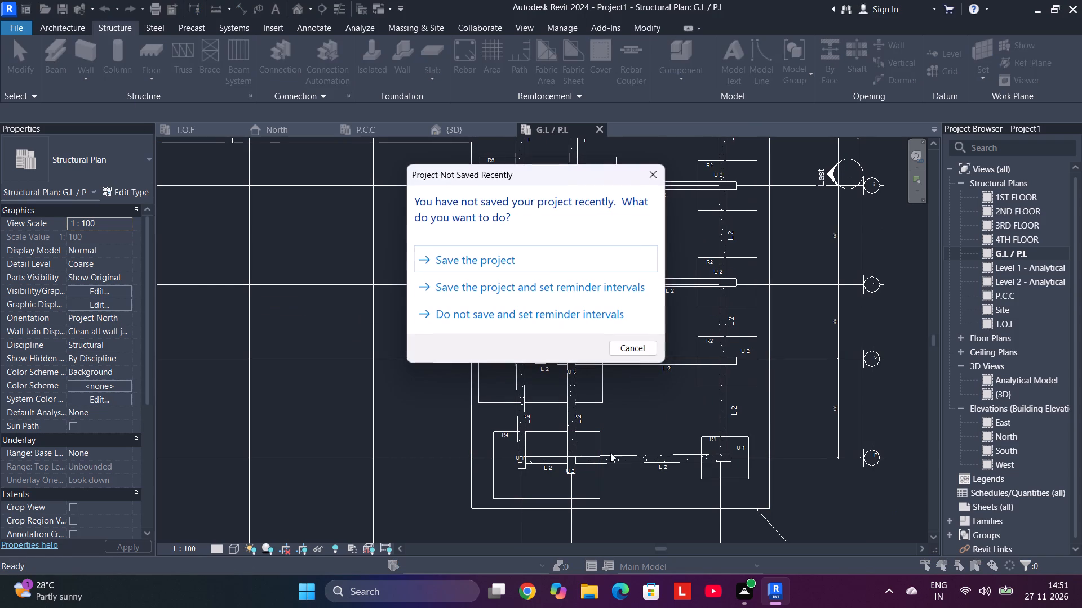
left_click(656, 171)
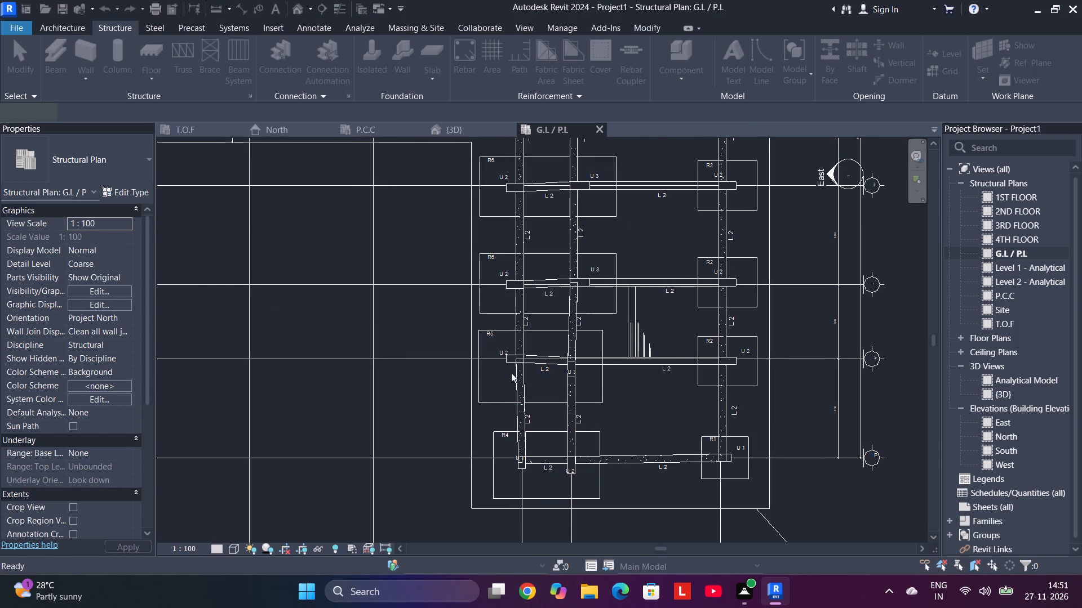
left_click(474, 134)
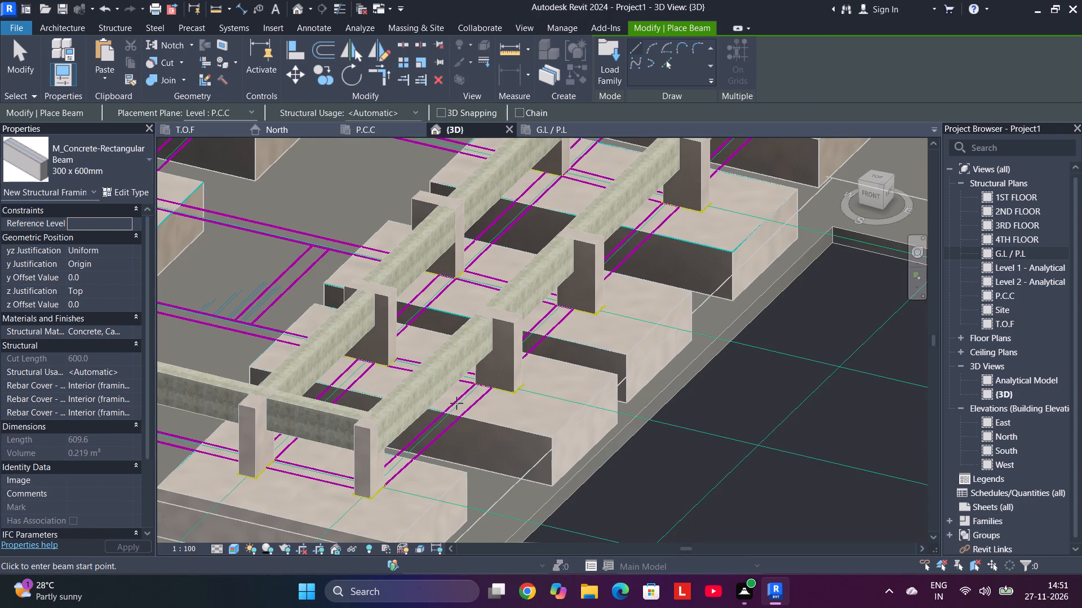
Save the project as HOTEL FULL in the INTERNSHIP folder on the desktop.
key("ctrl+s")
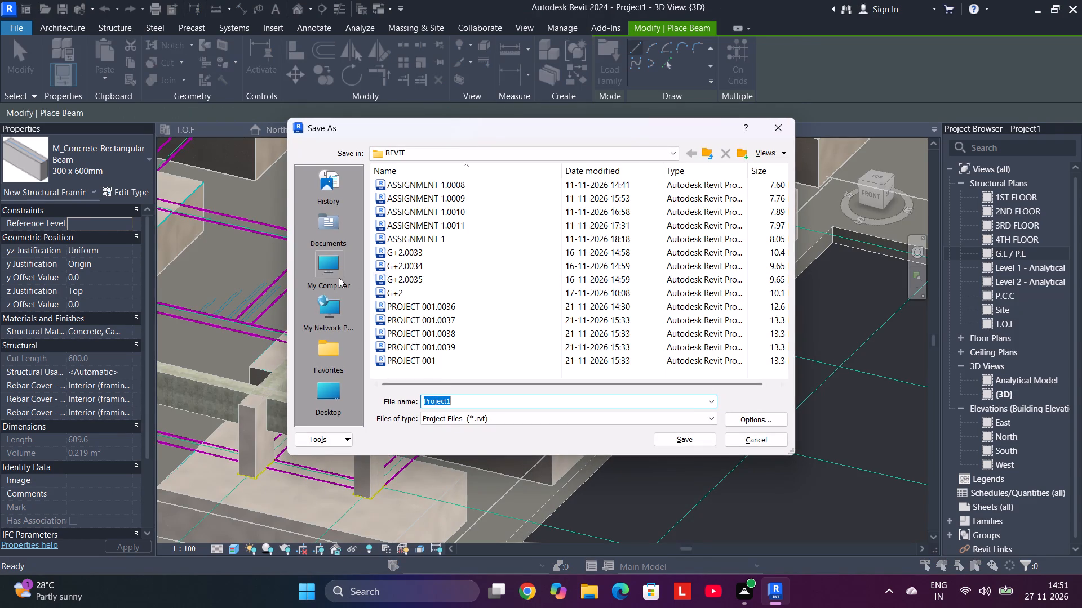
left_click(332, 396)
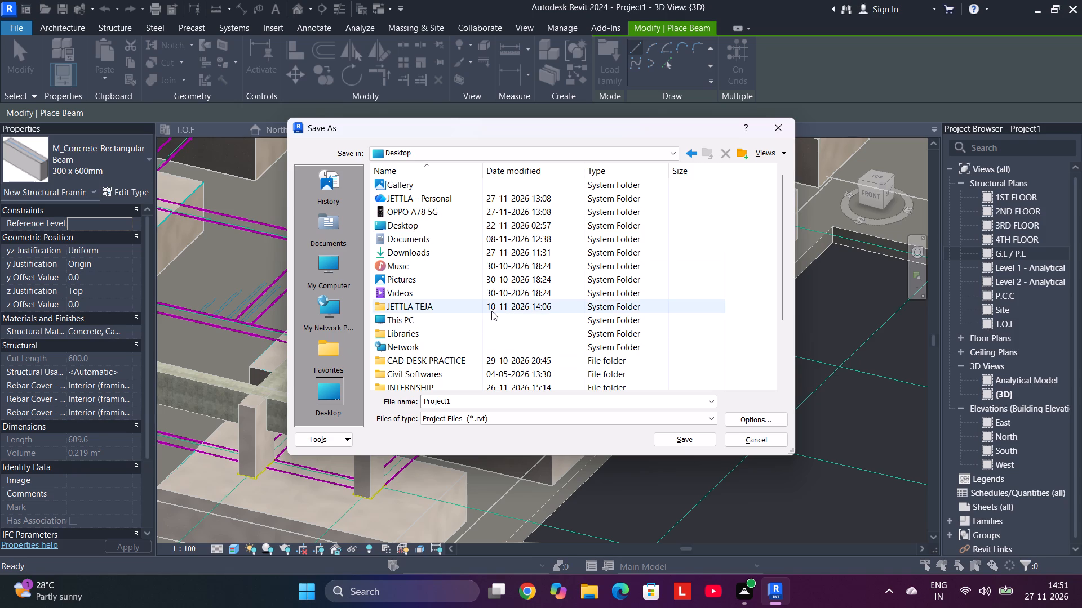
scroll(494, 355, "down", 4)
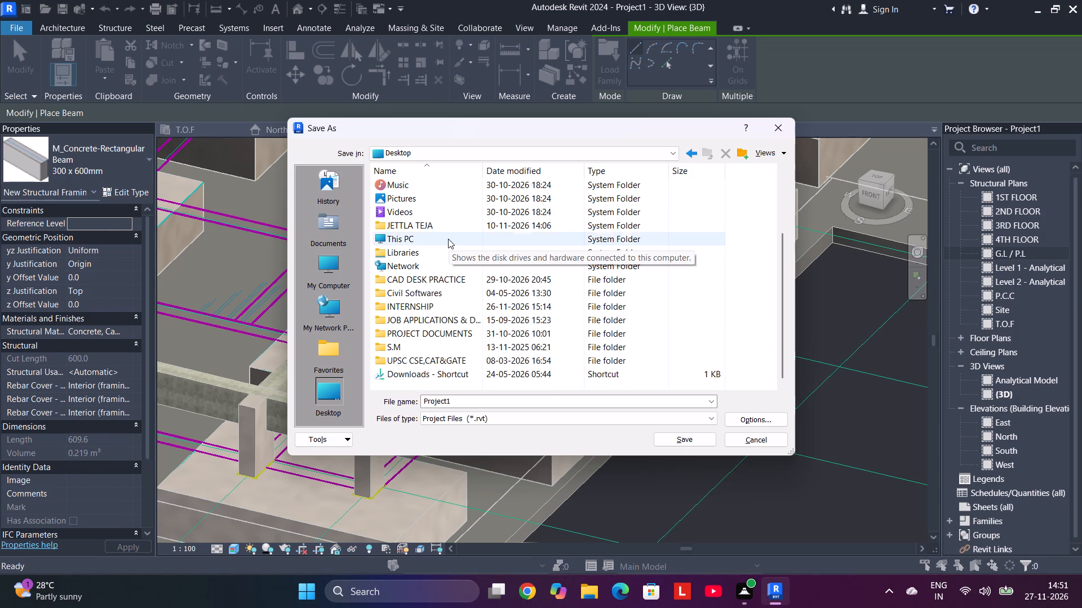
scroll(448, 239, "up", 2)
scroll(448, 239, "down", 3)
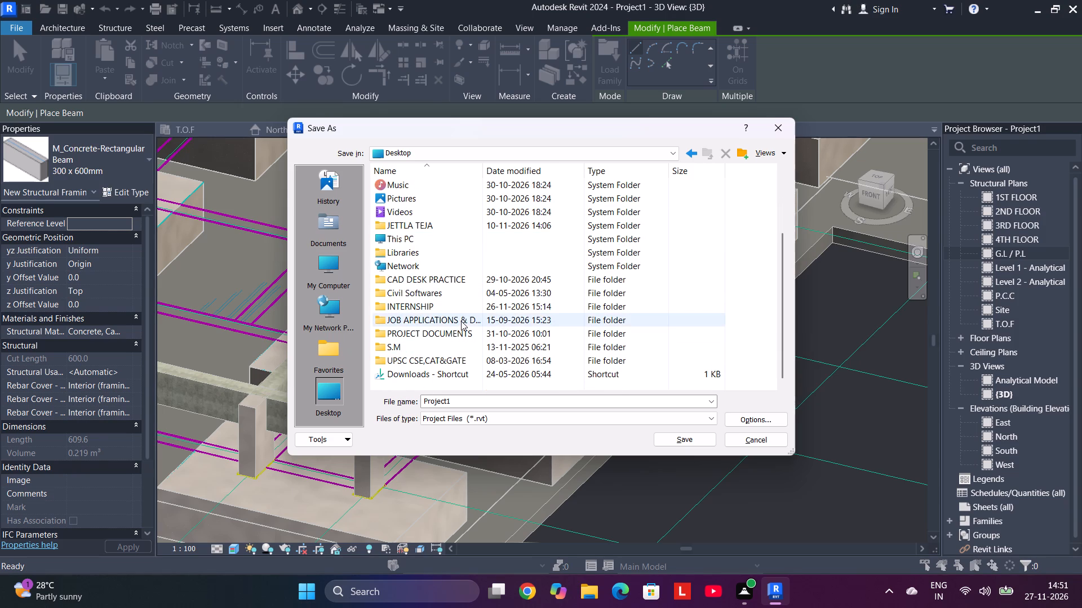
double_click(464, 307)
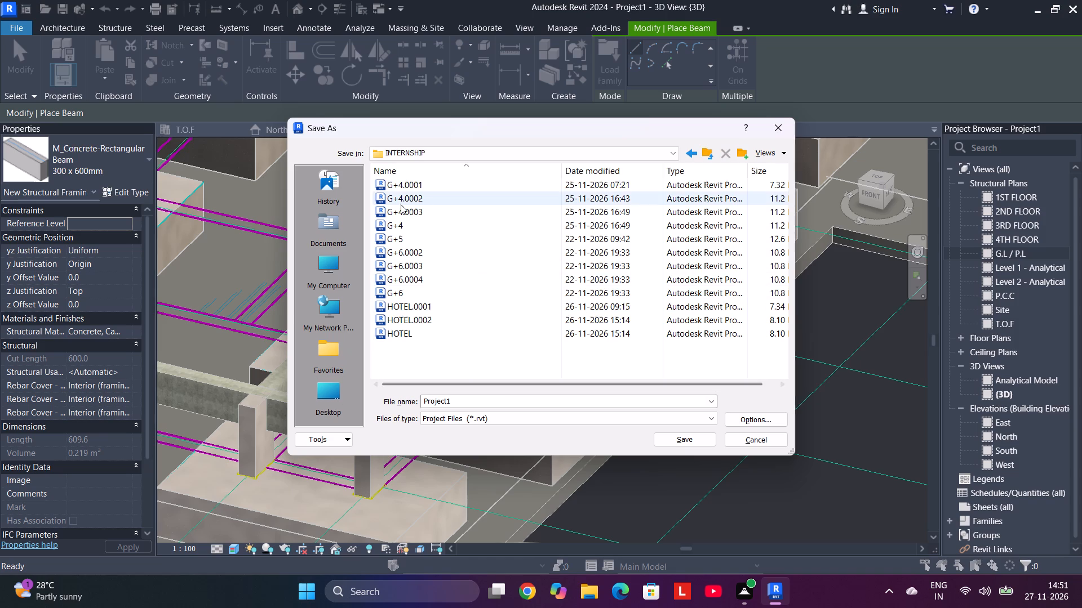
left_click_drag(487, 402, 423, 402)
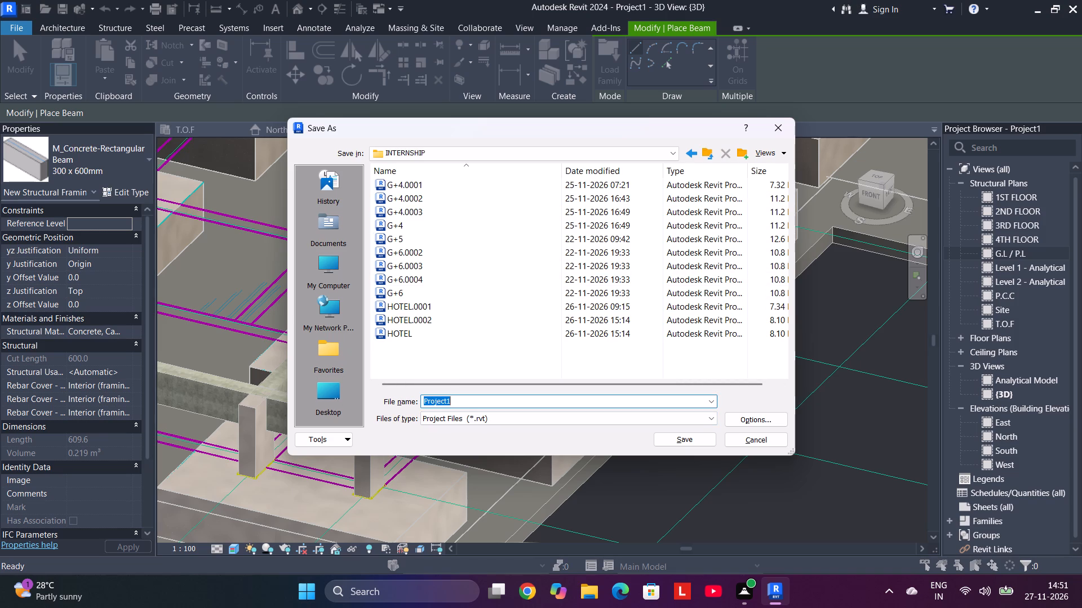
key("BackSpace")
key("h")
type("OTE")
type("L")
key("space")
type("FULL")
left_click(696, 440)
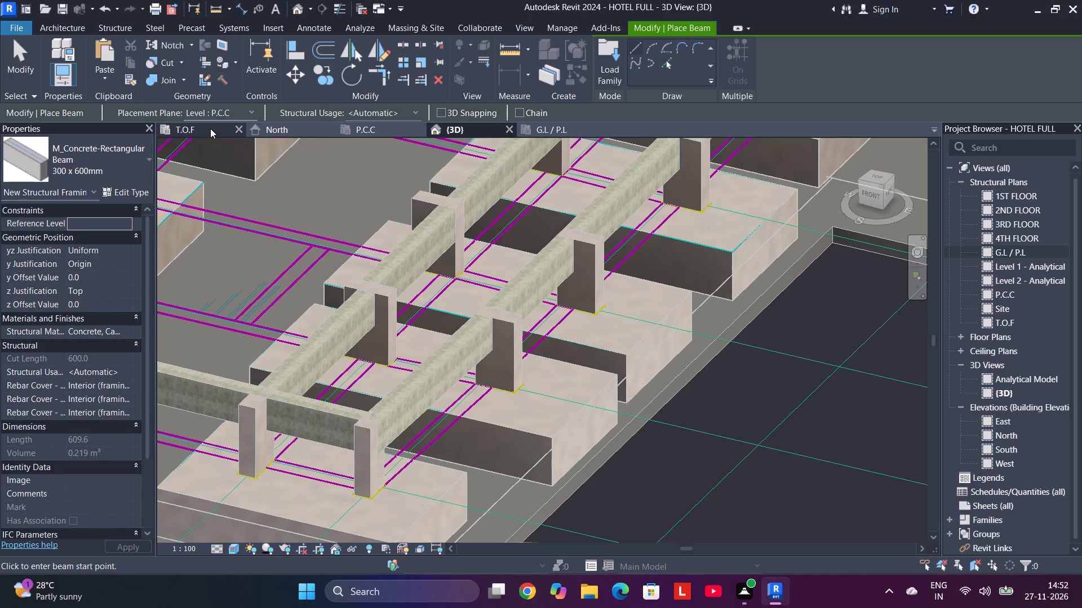
Switch to the T.O.F structural plan and examine the footings, columns and L 2 lines around the building's lower-left R1 and R4 footings.
left_click(210, 128)
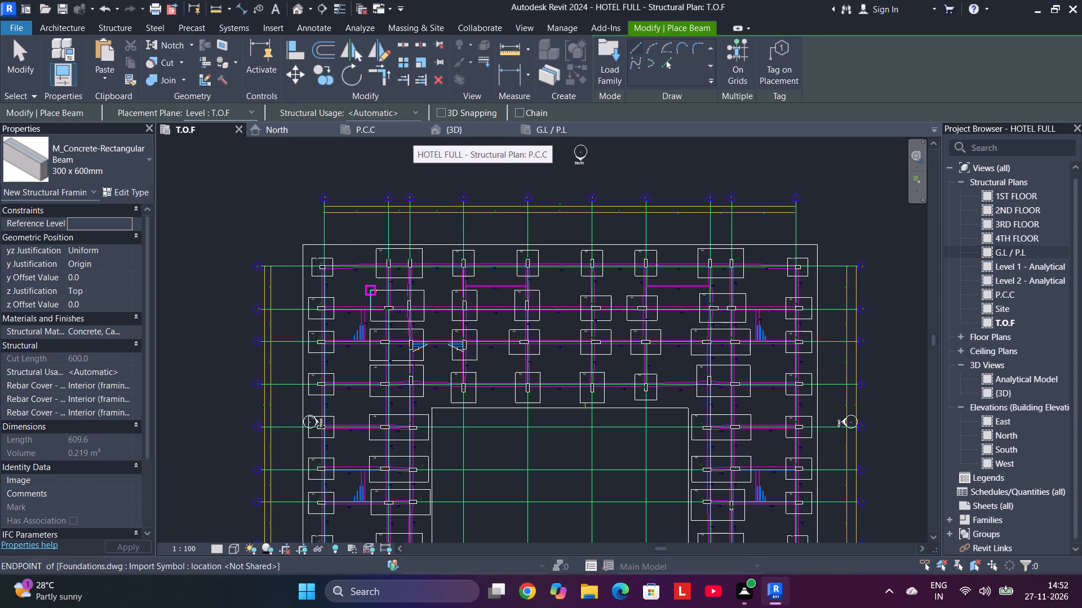
scroll(454, 379, "down", 1)
key("Escape")
key("Escape")
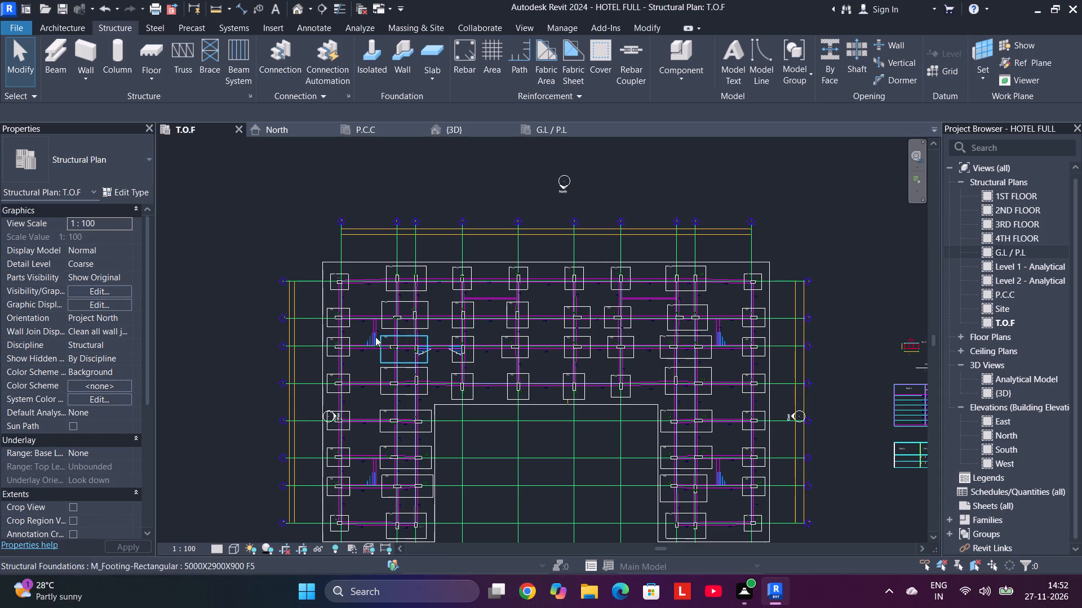
middle_click_drag(370, 337, 399, 274)
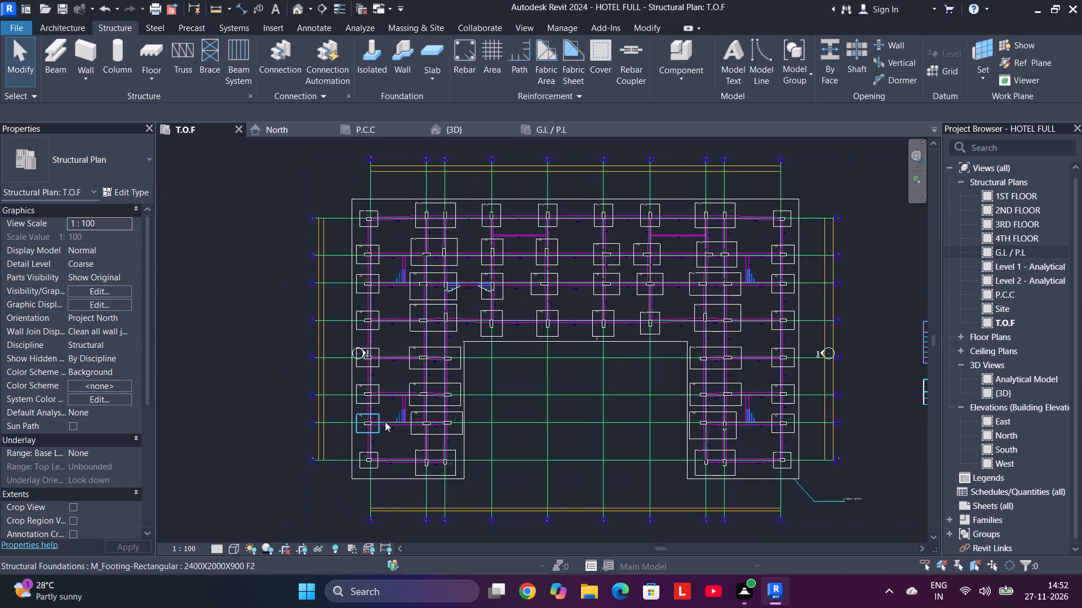
scroll(394, 435, "up", 4)
middle_click_drag(402, 435, 436, 383)
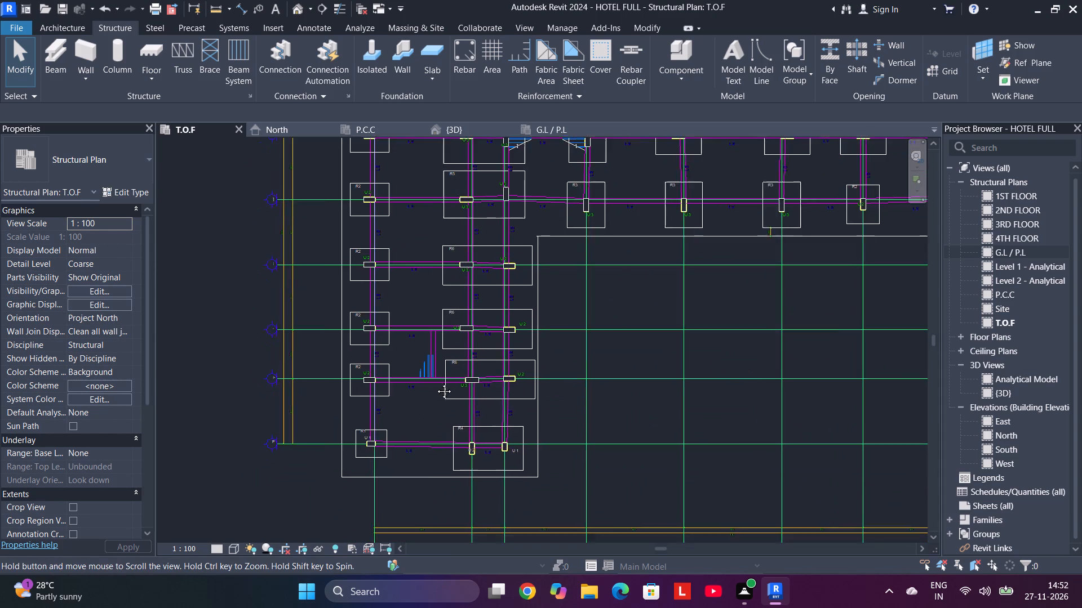
middle_click_drag(436, 383, 440, 374)
scroll(427, 427, "up", 6)
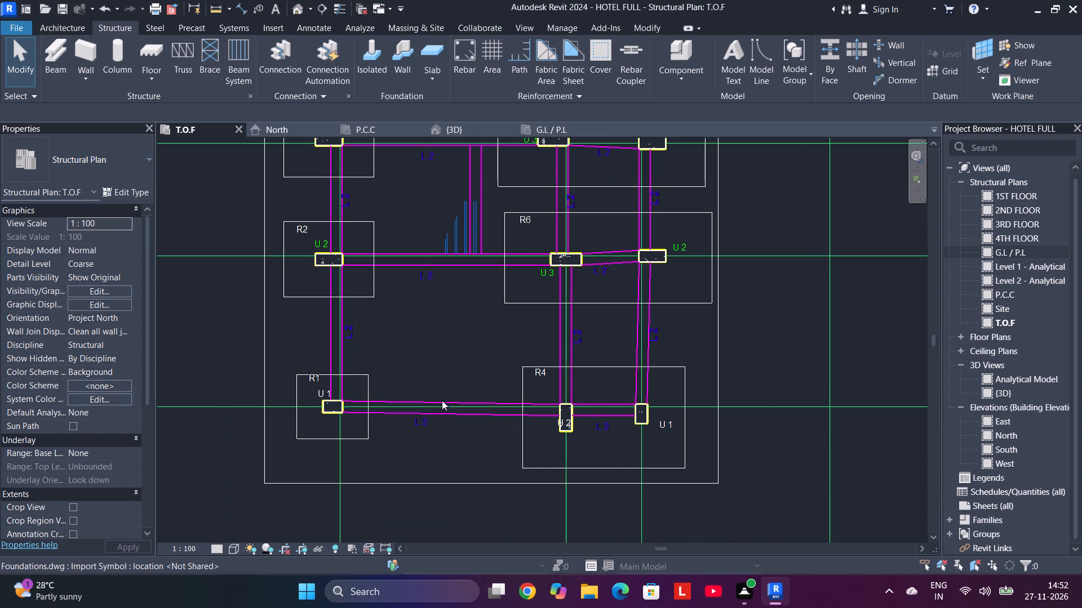
scroll(429, 404, "up", 2)
middle_click_drag(449, 385, 401, 348)
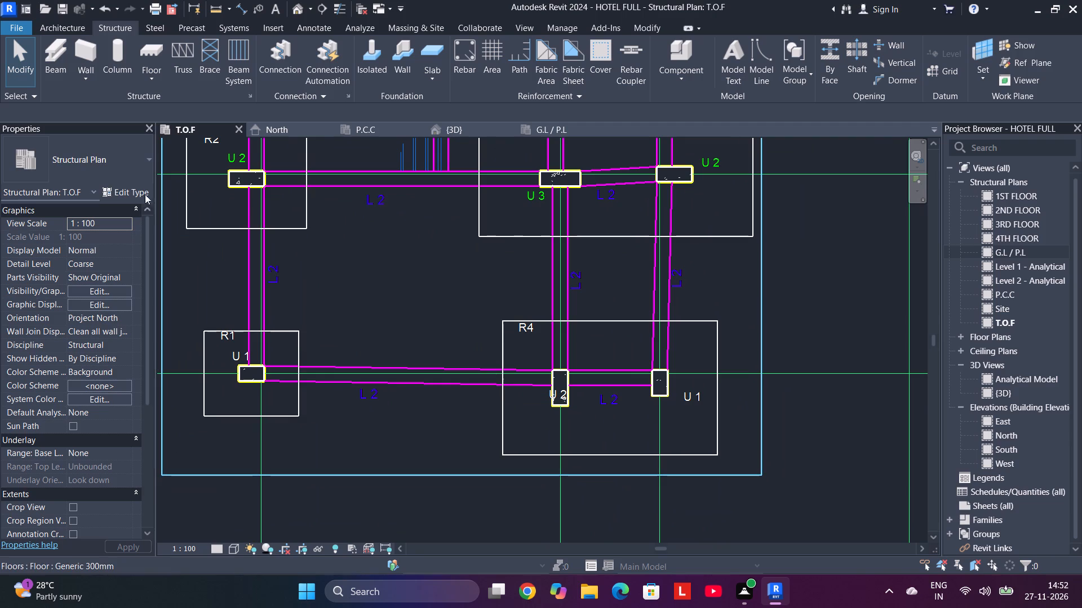
Draw a 300 x 600mm L 2 beam at T.O.F from R1's U 1 column to the U 2 column of R4.
left_click(65, 57)
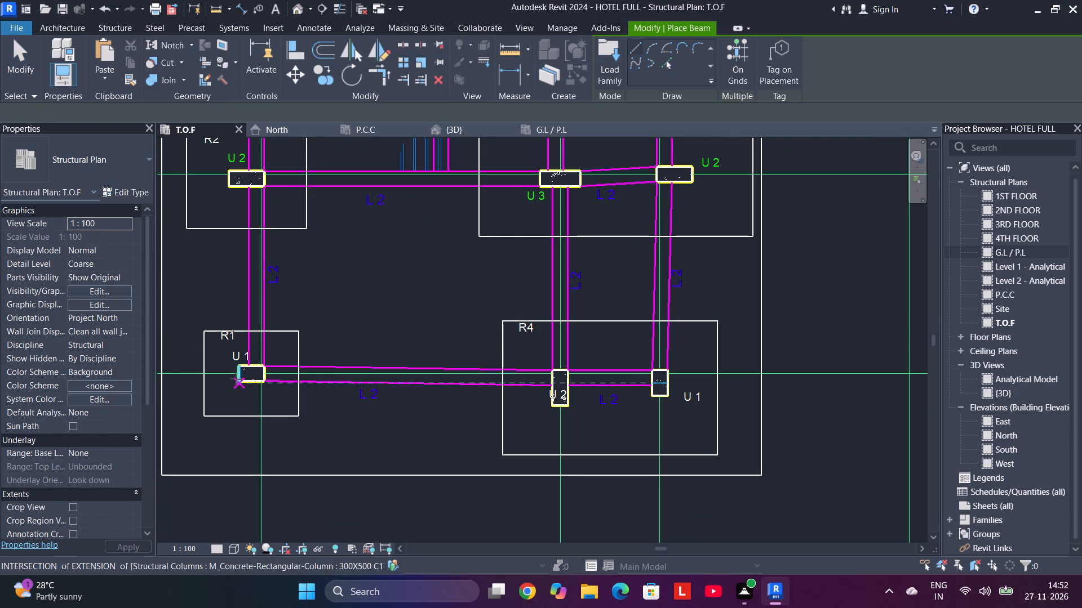
left_click(250, 374)
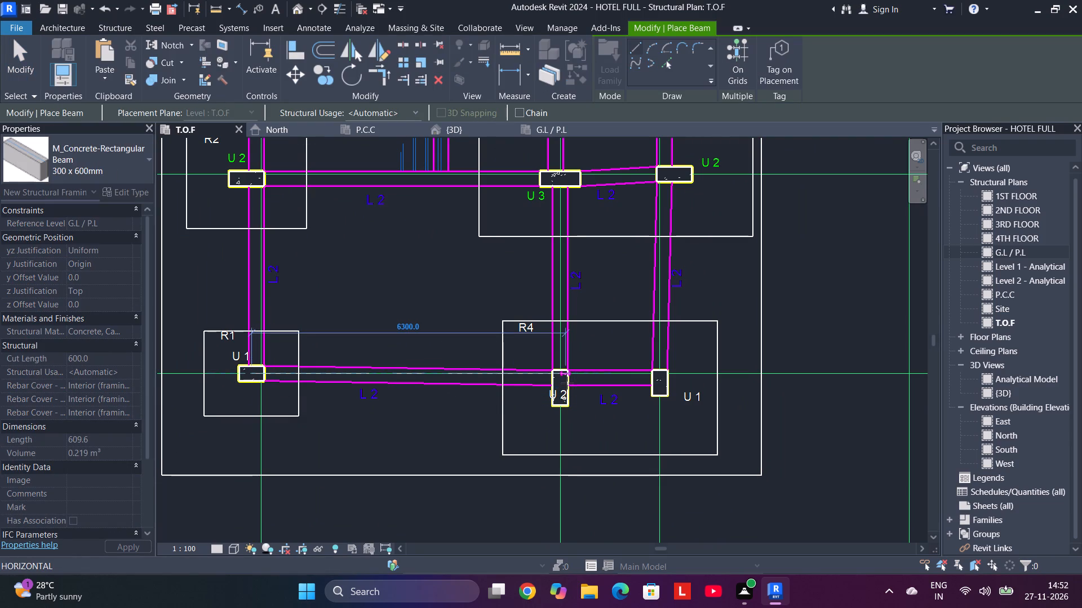
scroll(567, 383, "up", 6)
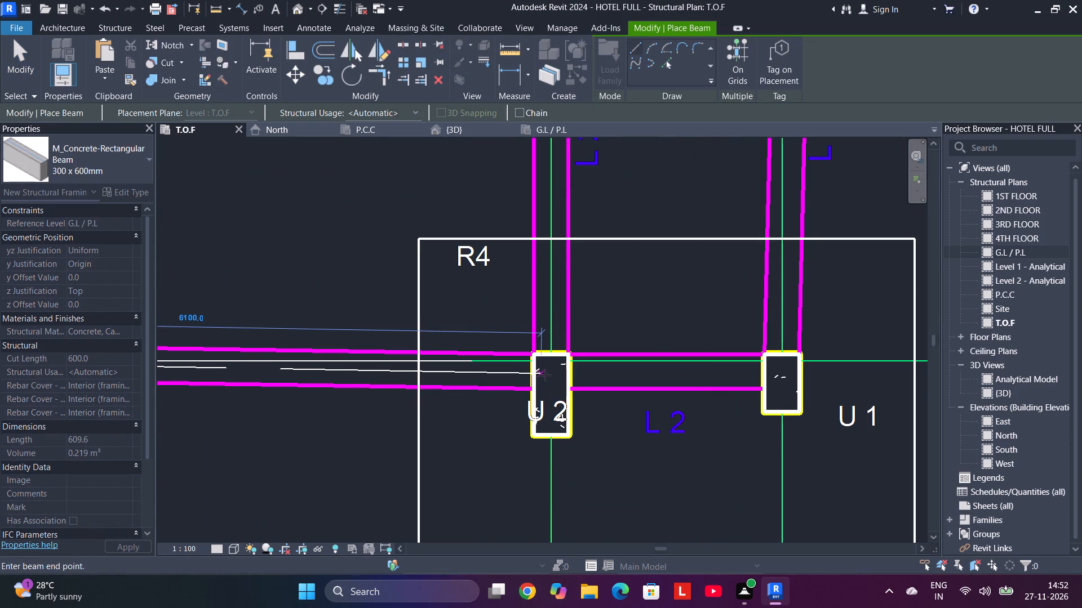
left_click(547, 375)
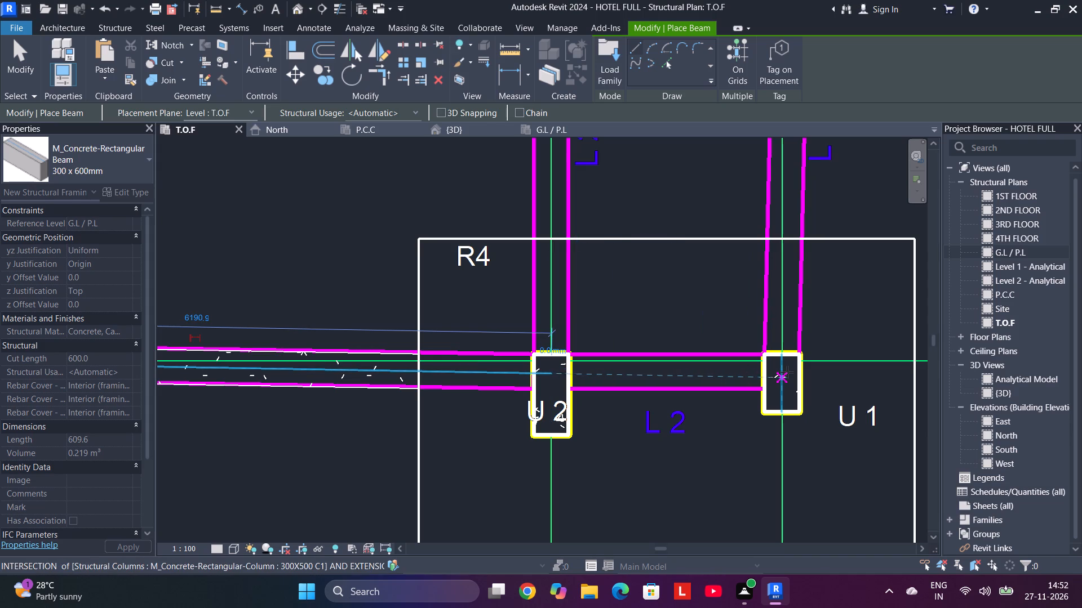
left_click(787, 372)
scroll(728, 373, "down", 4)
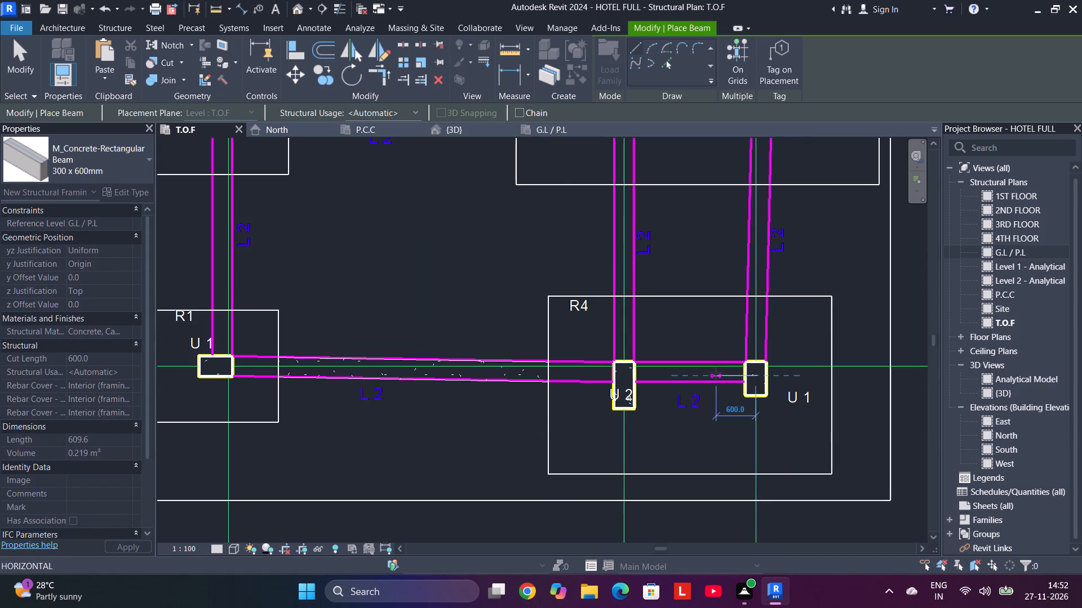
key("Escape")
key("Escape")
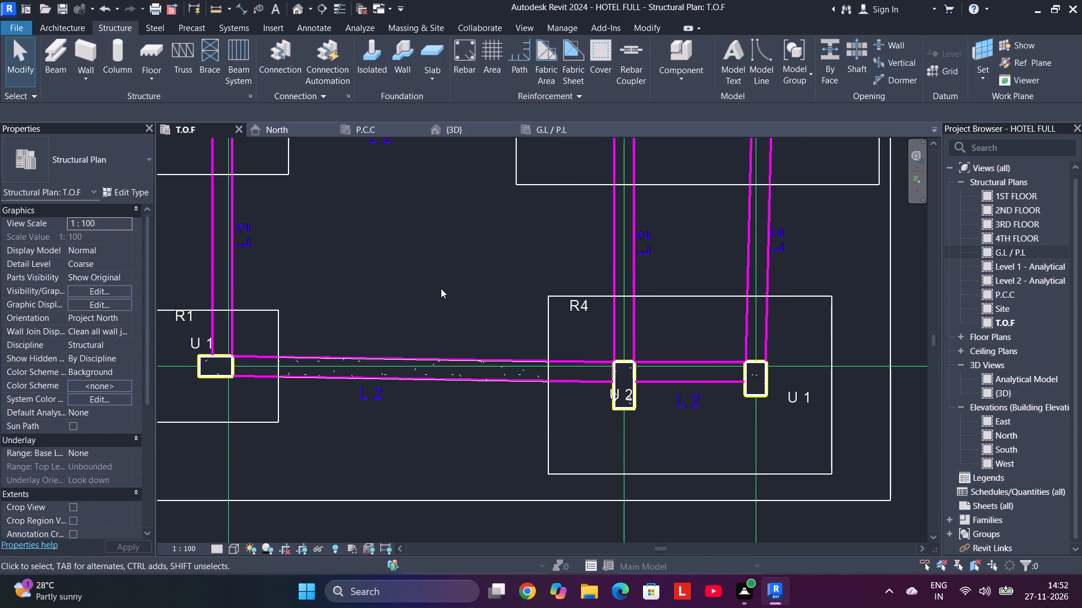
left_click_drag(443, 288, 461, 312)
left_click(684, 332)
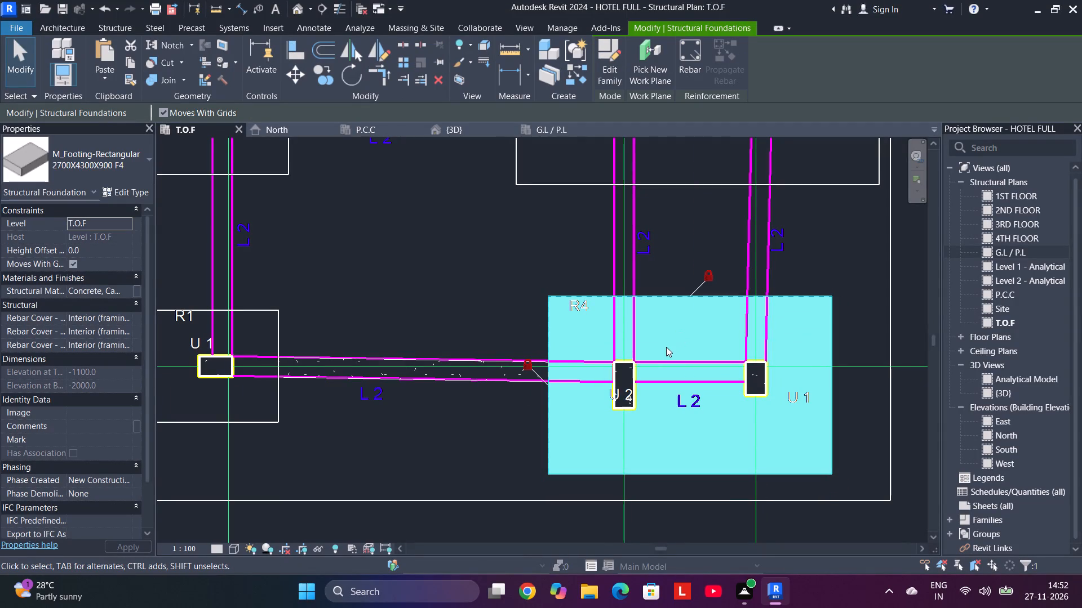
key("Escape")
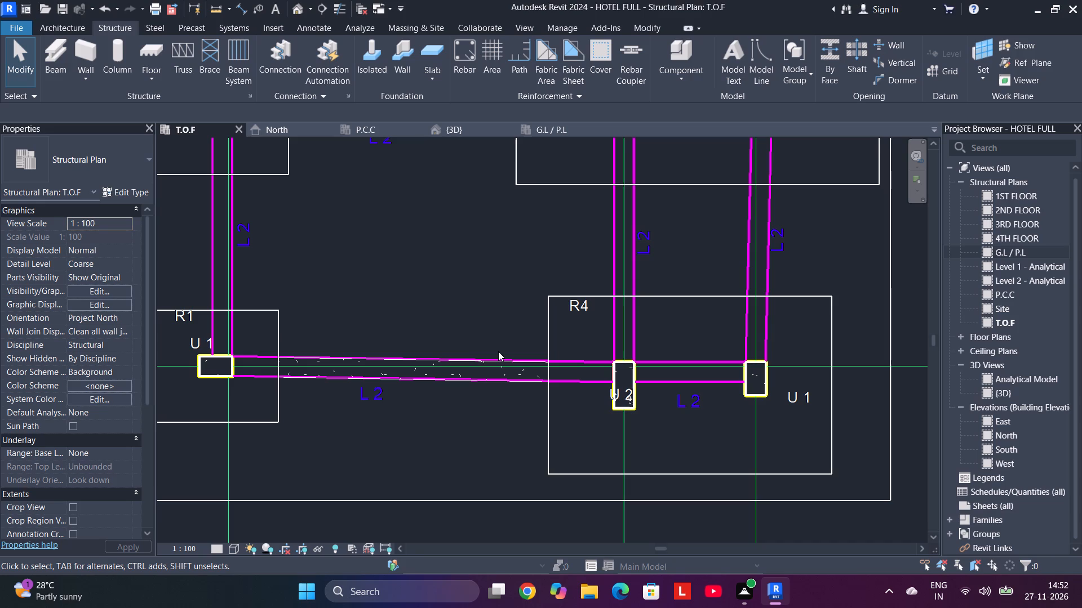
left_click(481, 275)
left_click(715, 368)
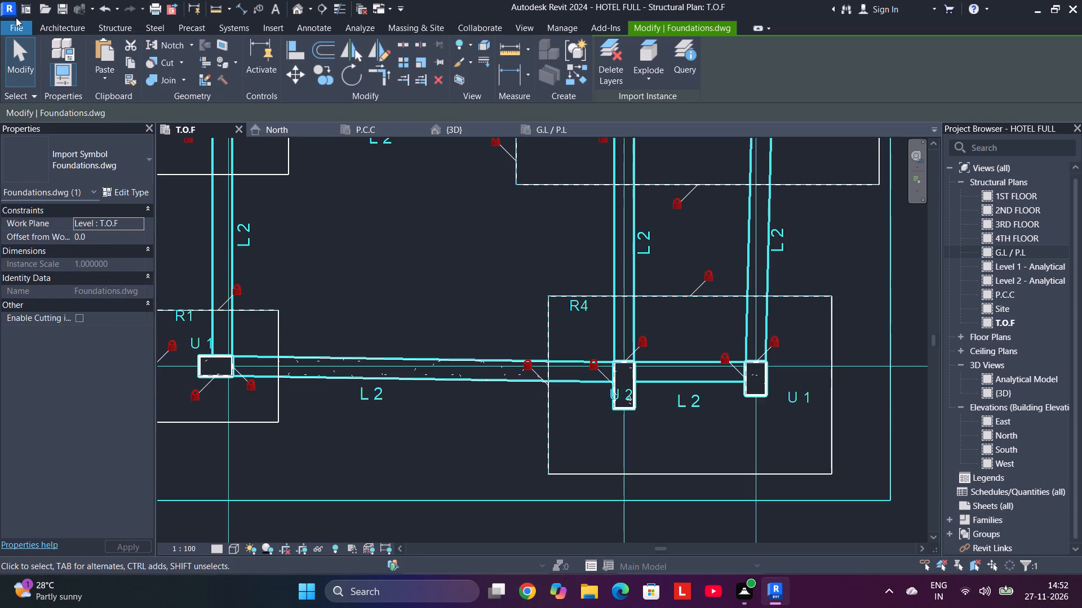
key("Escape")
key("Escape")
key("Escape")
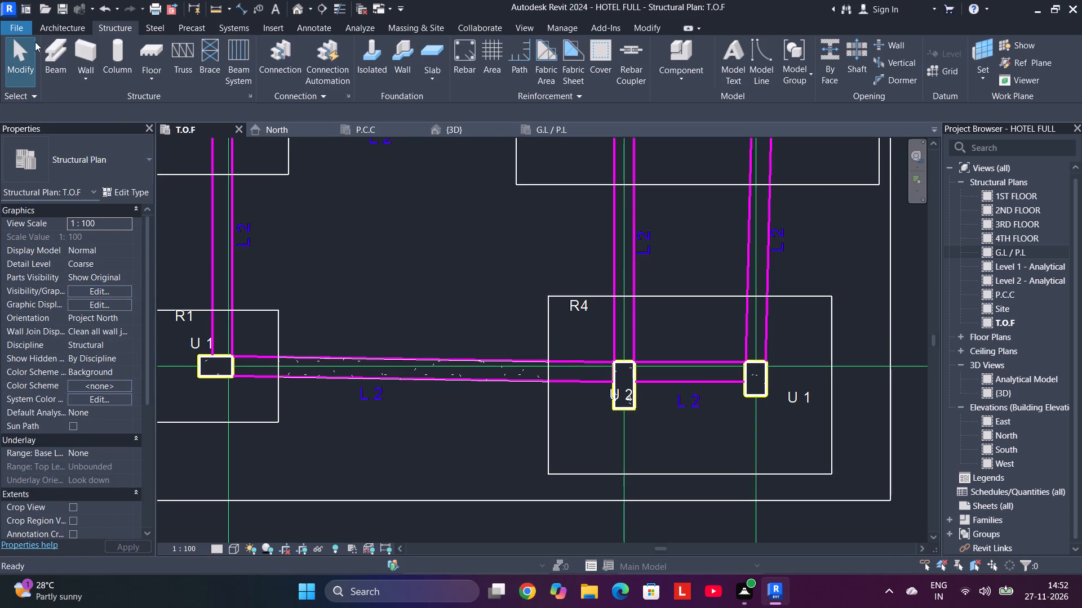
Draw a short 300 x 600mm L 2 beam at T.O.F from R4's U 2 column to its U 1 column, ending beam placement.
left_click(50, 54)
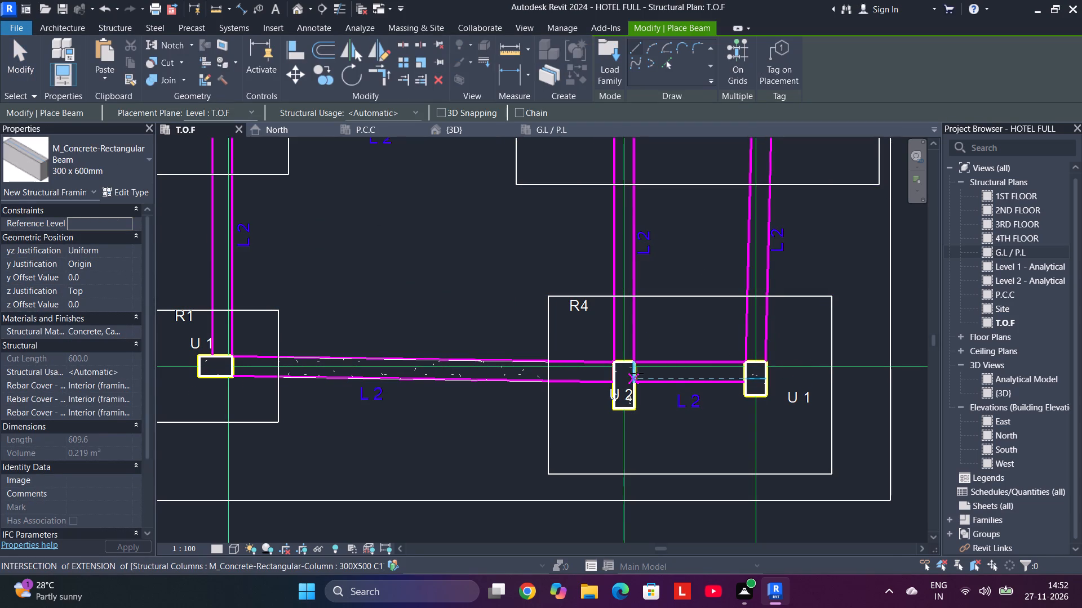
scroll(631, 373, "up", 4)
left_click(620, 370)
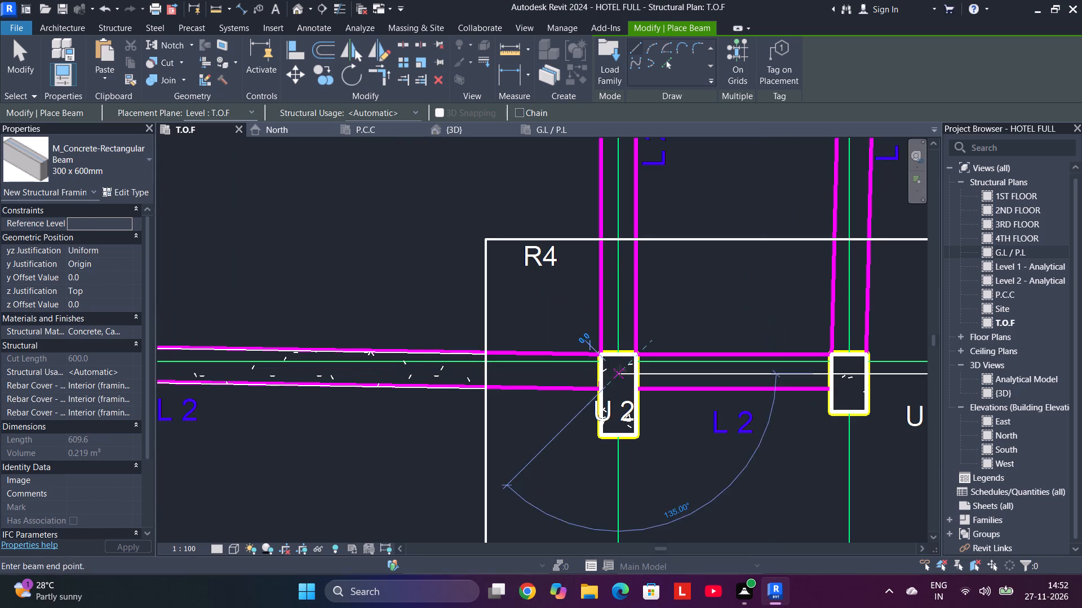
left_click(864, 370)
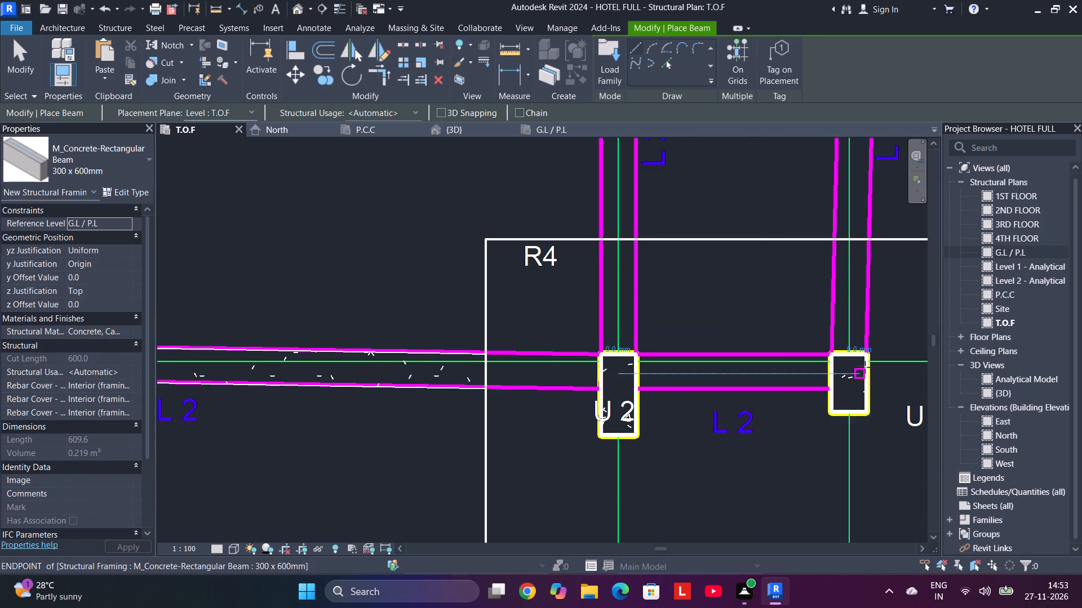
scroll(849, 365, "down", 3)
middle_click_drag(786, 222, 707, 312)
scroll(828, 370, "down", 2)
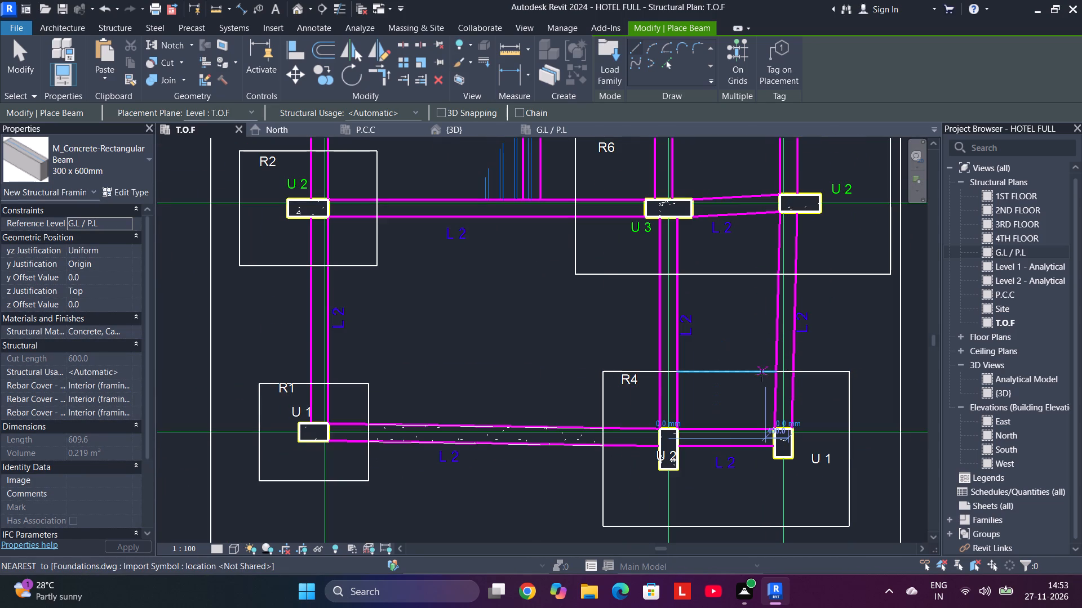
key("Escape")
key("Escape")
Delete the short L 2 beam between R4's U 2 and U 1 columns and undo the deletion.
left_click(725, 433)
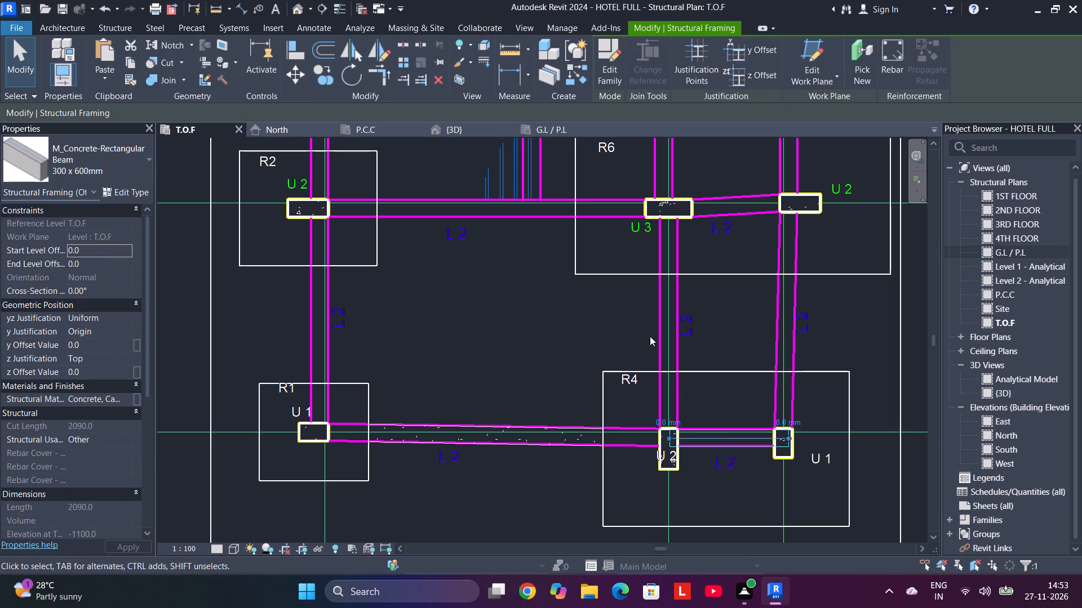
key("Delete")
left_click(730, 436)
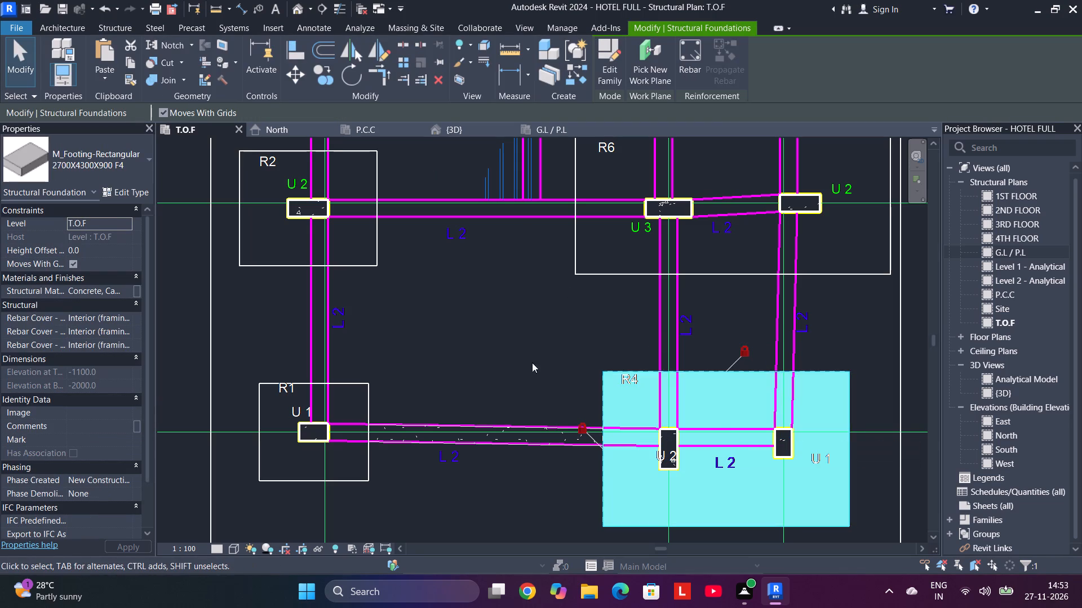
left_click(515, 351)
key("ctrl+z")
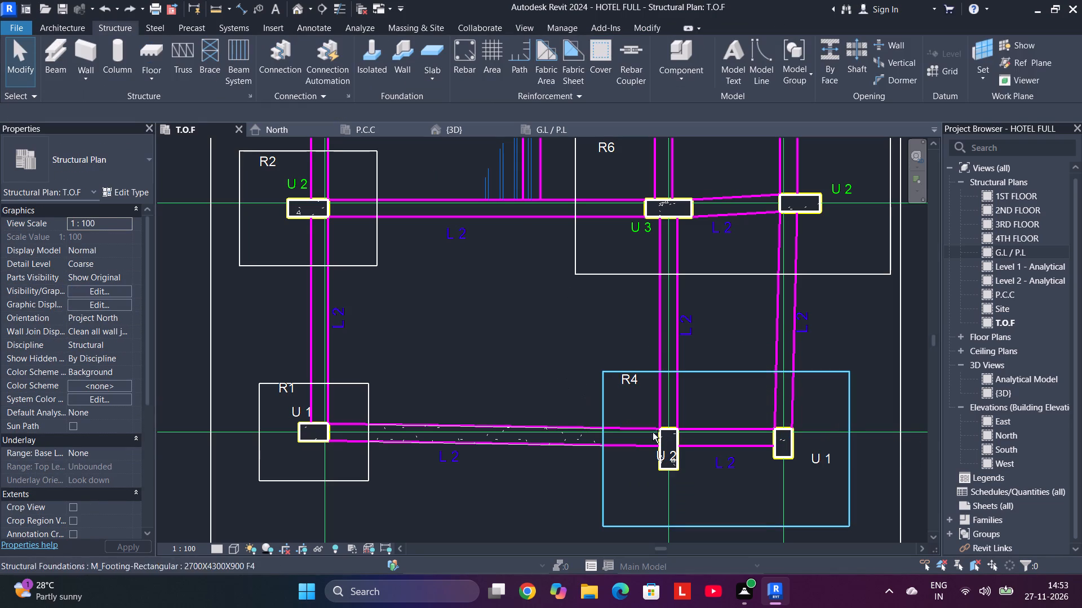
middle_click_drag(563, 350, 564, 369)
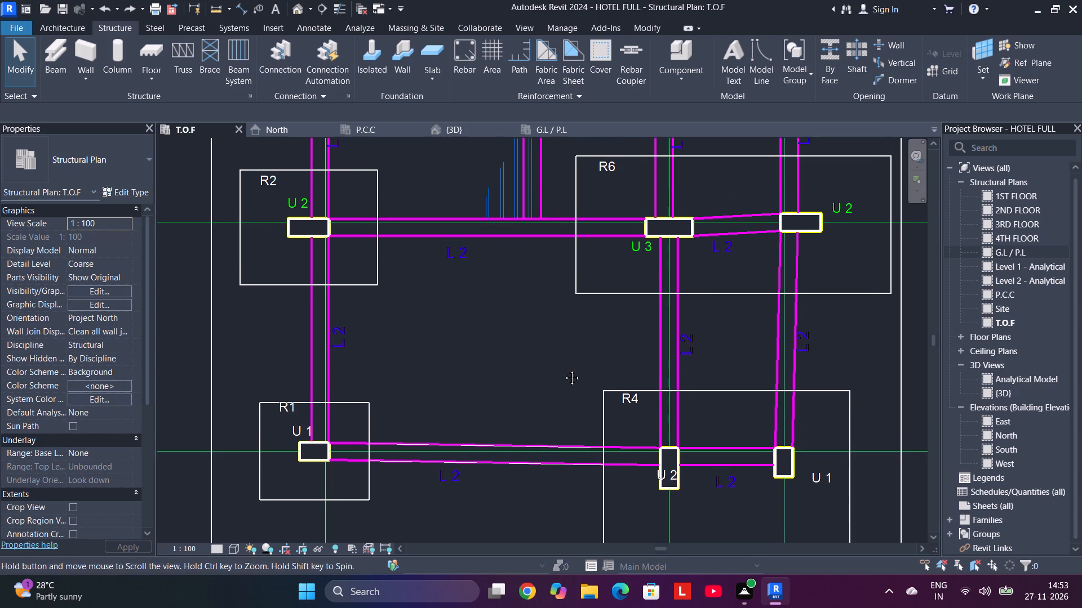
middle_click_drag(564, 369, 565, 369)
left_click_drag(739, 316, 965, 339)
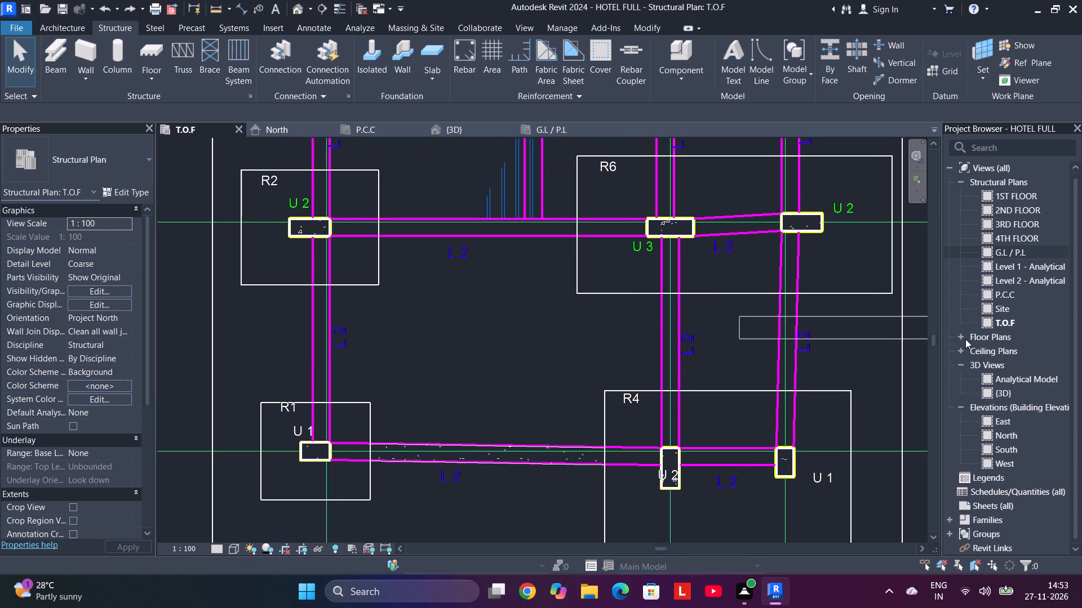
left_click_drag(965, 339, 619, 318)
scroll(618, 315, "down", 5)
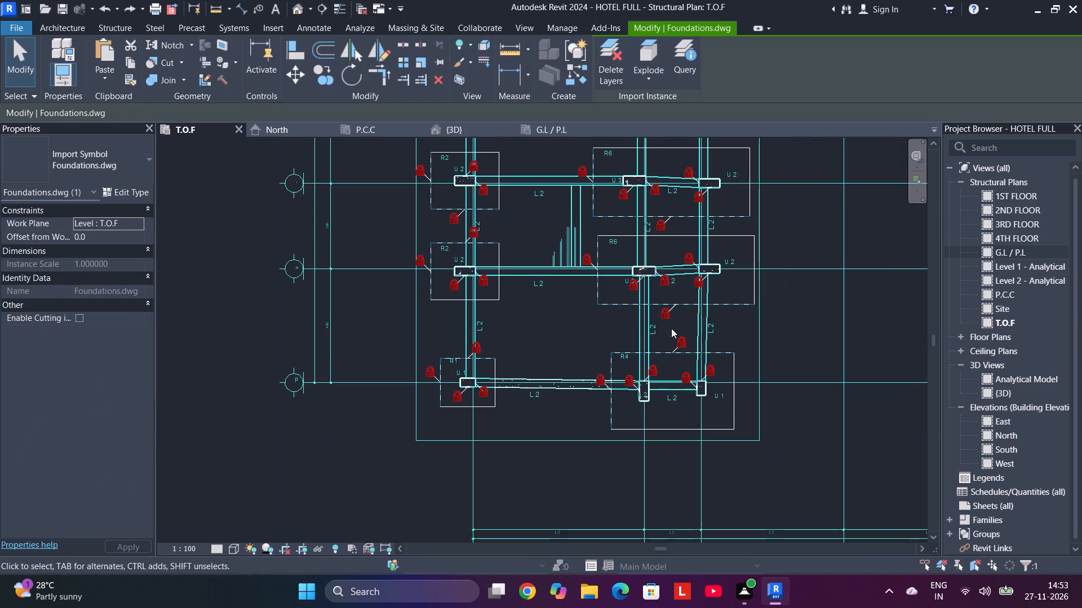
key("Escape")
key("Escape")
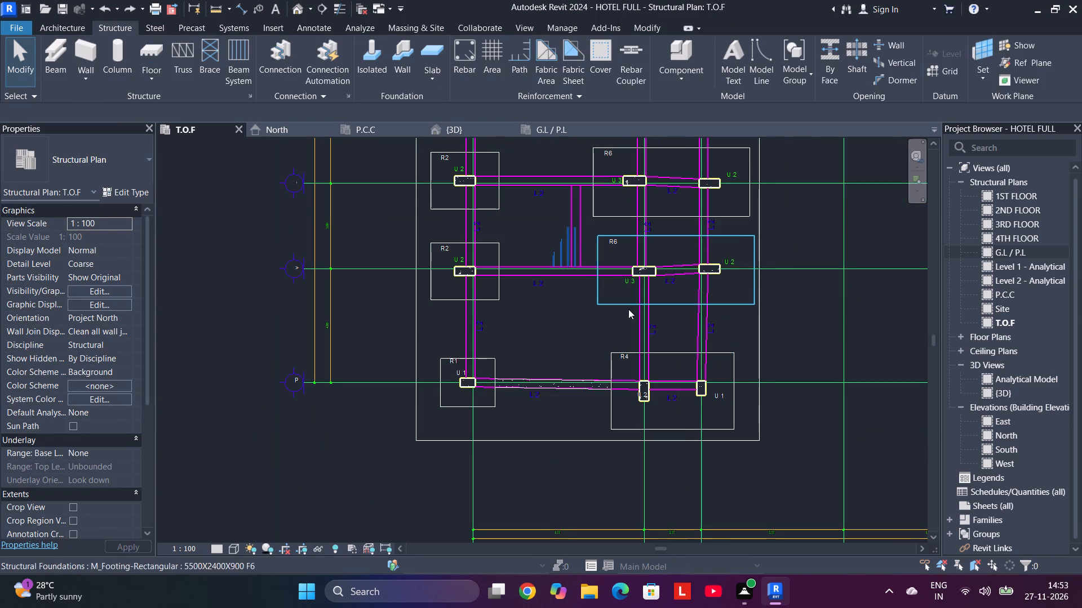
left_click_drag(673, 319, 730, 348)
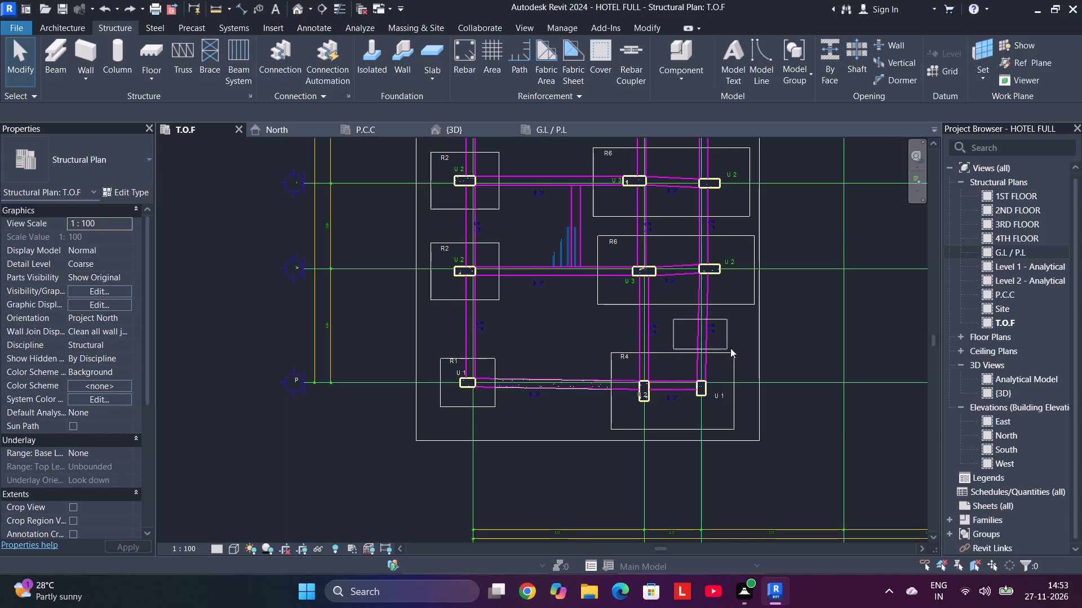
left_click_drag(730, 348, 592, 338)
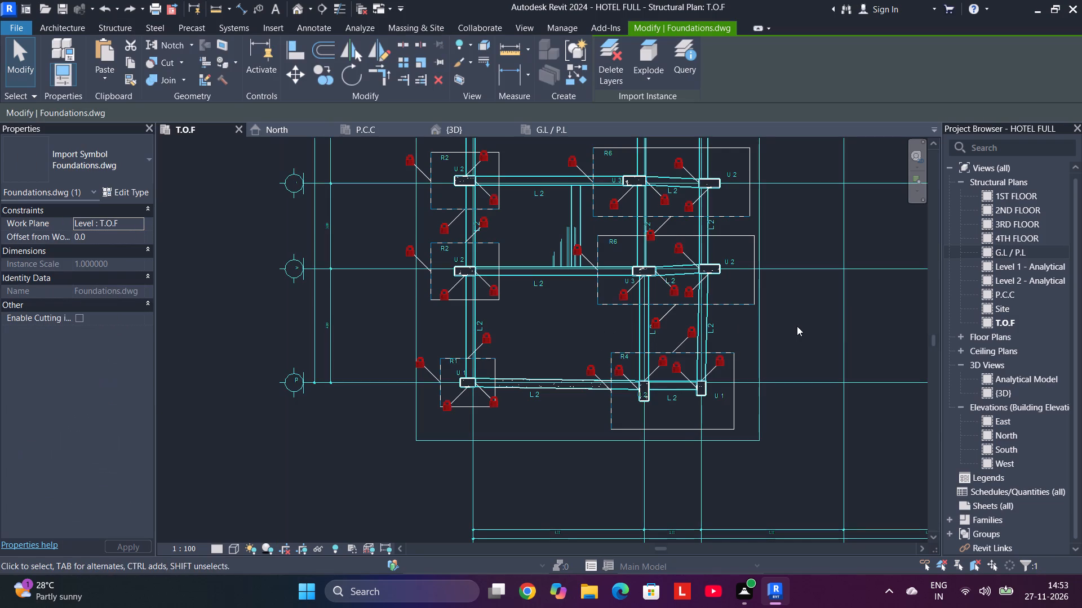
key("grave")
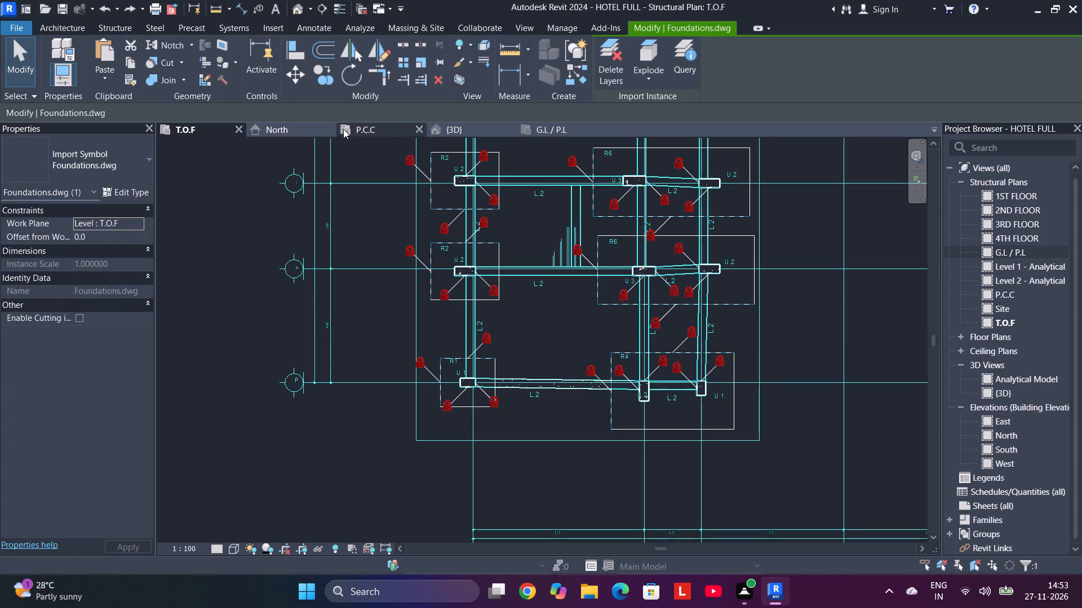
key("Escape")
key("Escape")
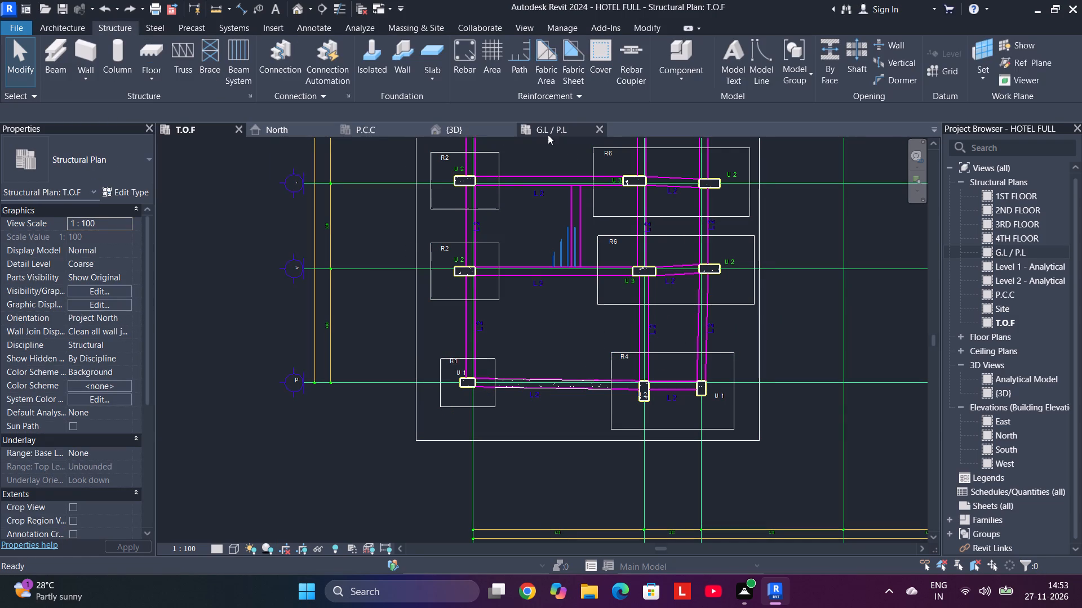
Switch to the G.L / P.L structural plan and examine the L 2 beams around the right wing's bottom R1 and R4 footings.
left_click(548, 135)
scroll(653, 415, "down", 1)
middle_click_drag(653, 415, 622, 328)
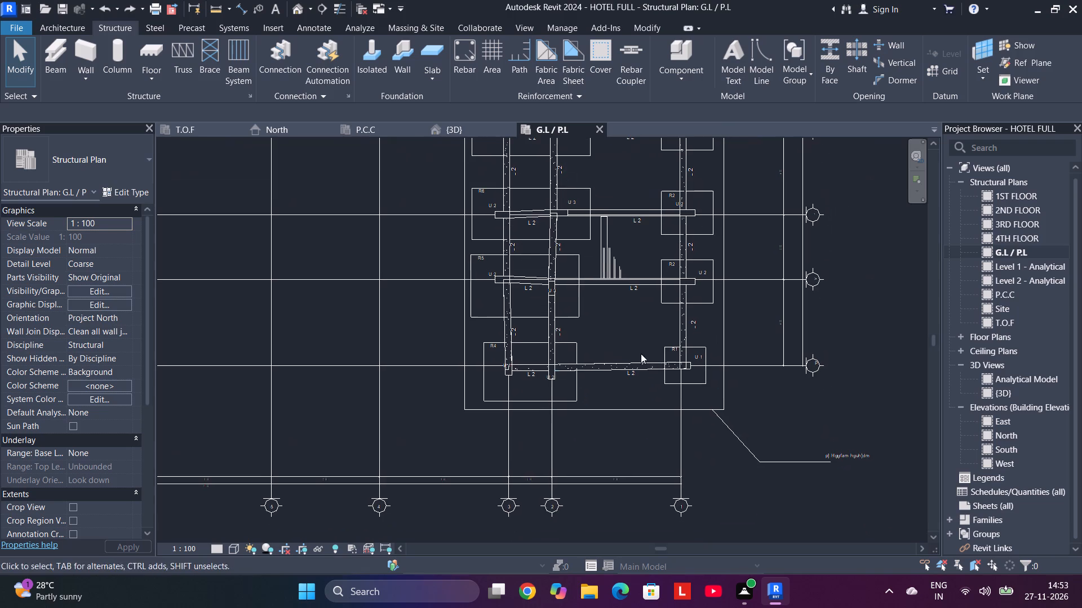
scroll(658, 387, "up", 5)
scroll(701, 340, "up", 3)
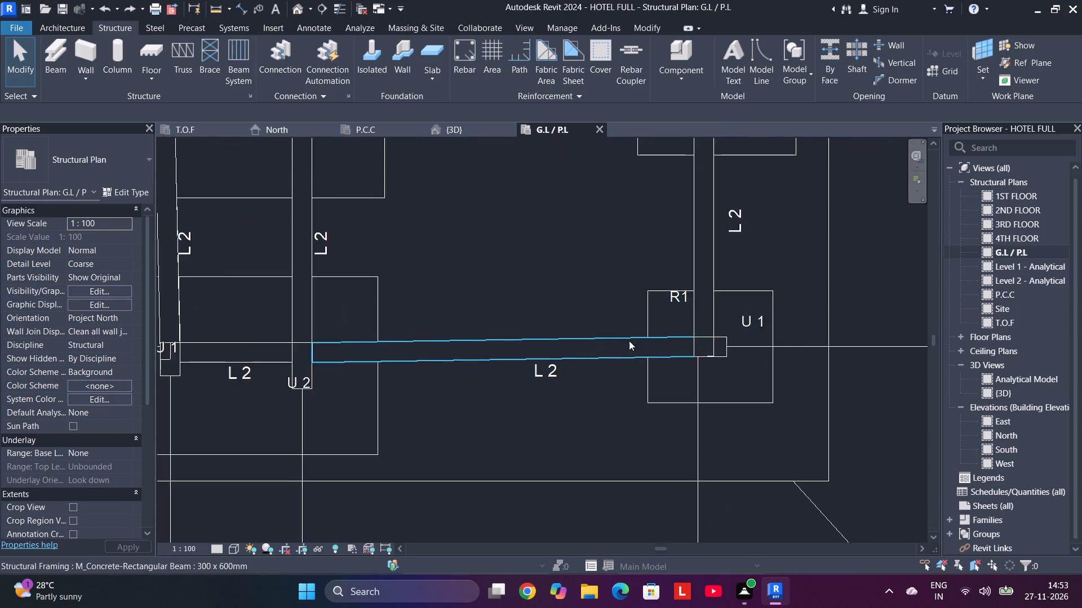
scroll(624, 340, "down", 15)
Draw a horizontal 300 x 600mm L 2 beam in the left wing from the lower R2's U 2 column to the lower R6's U 3 column.
middle_click_drag(390, 307, 636, 321)
scroll(552, 360, "up", 4)
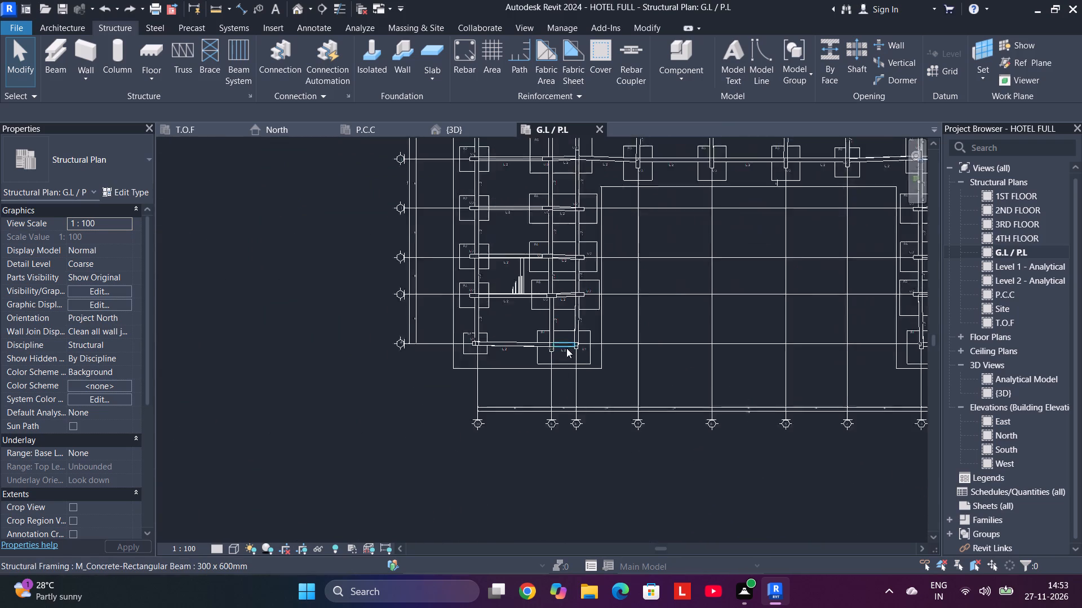
scroll(563, 341, "up", 5)
middle_click_drag(564, 287, 570, 322)
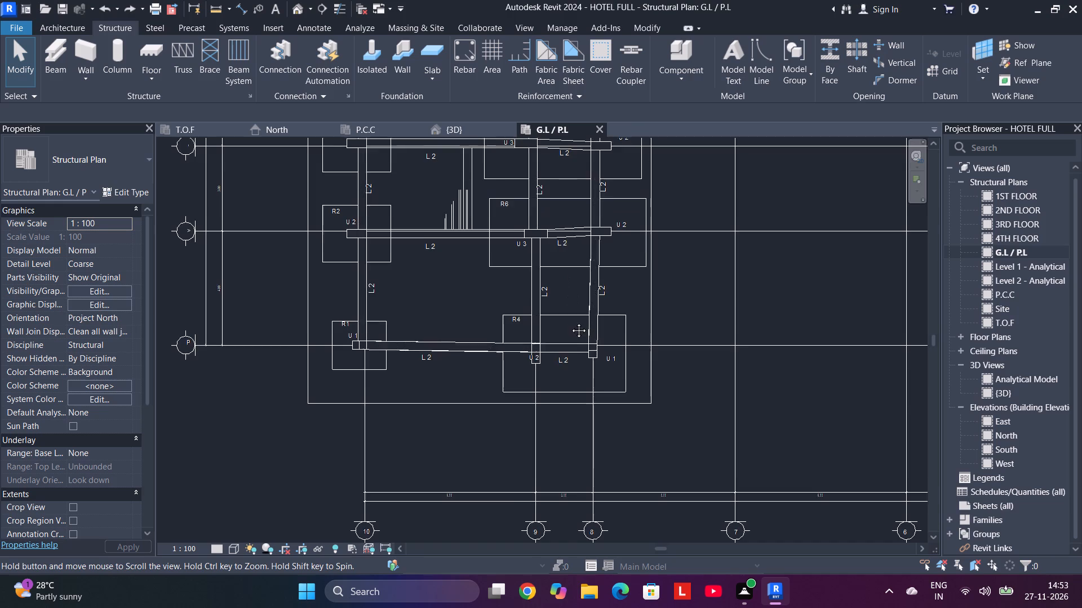
middle_click_drag(570, 322, 584, 362)
scroll(508, 316, "up", 3)
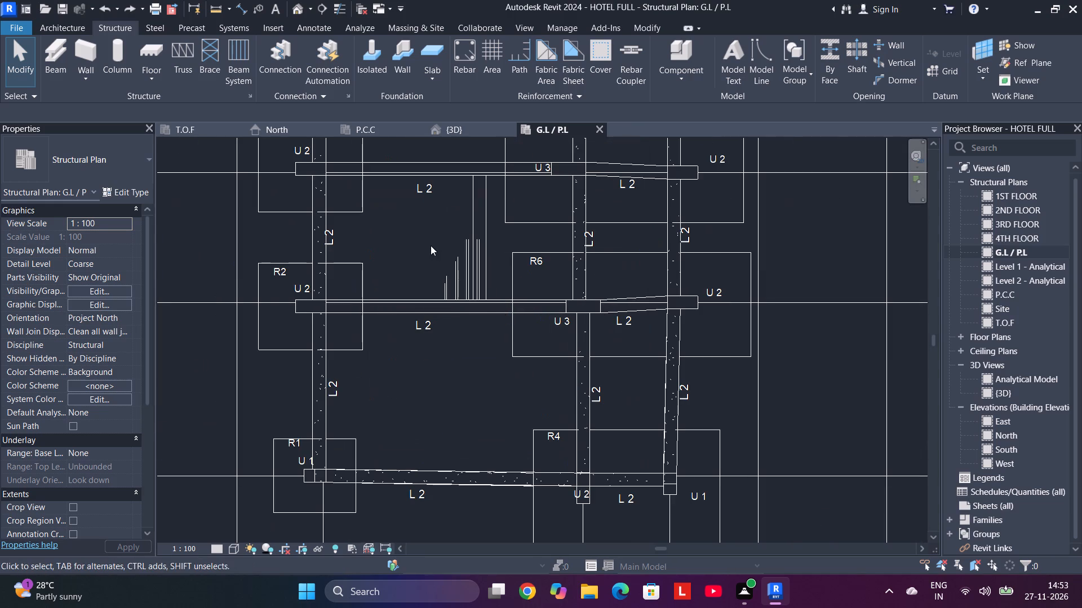
middle_click_drag(446, 248, 418, 280)
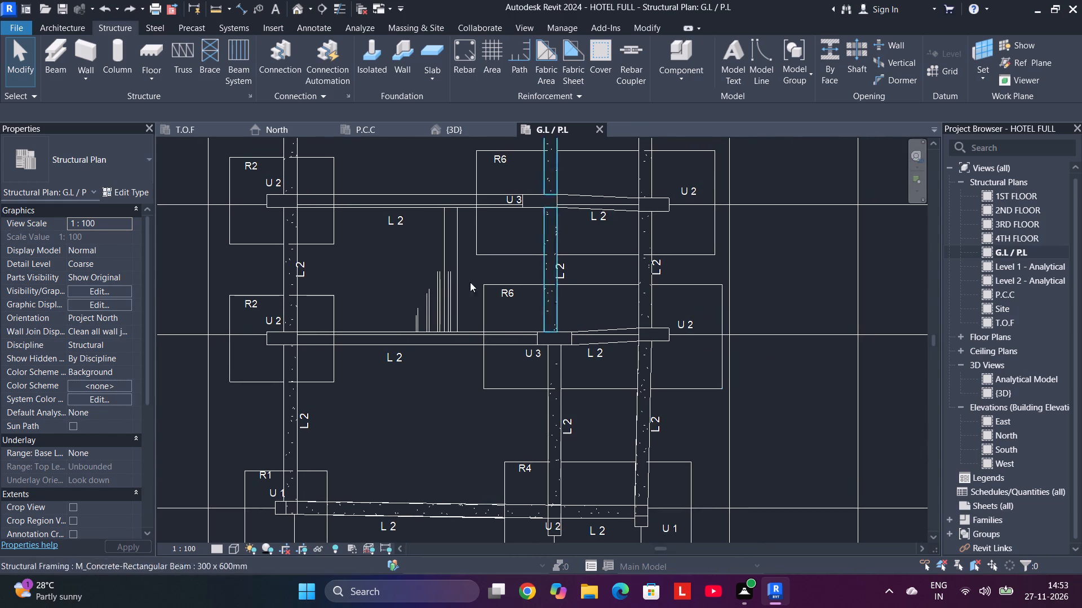
left_click(64, 55)
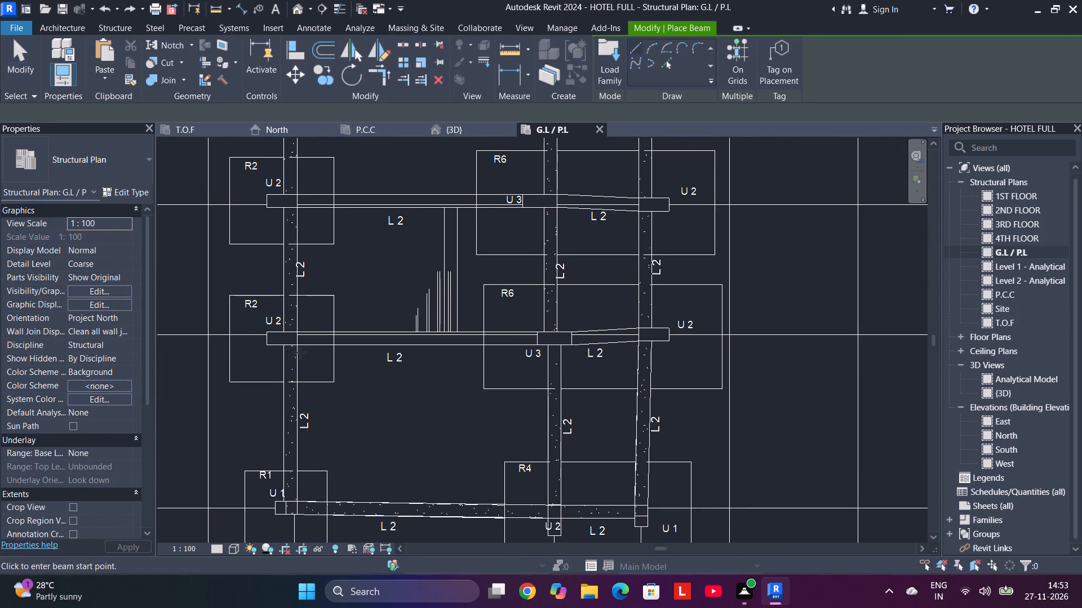
left_click(282, 341)
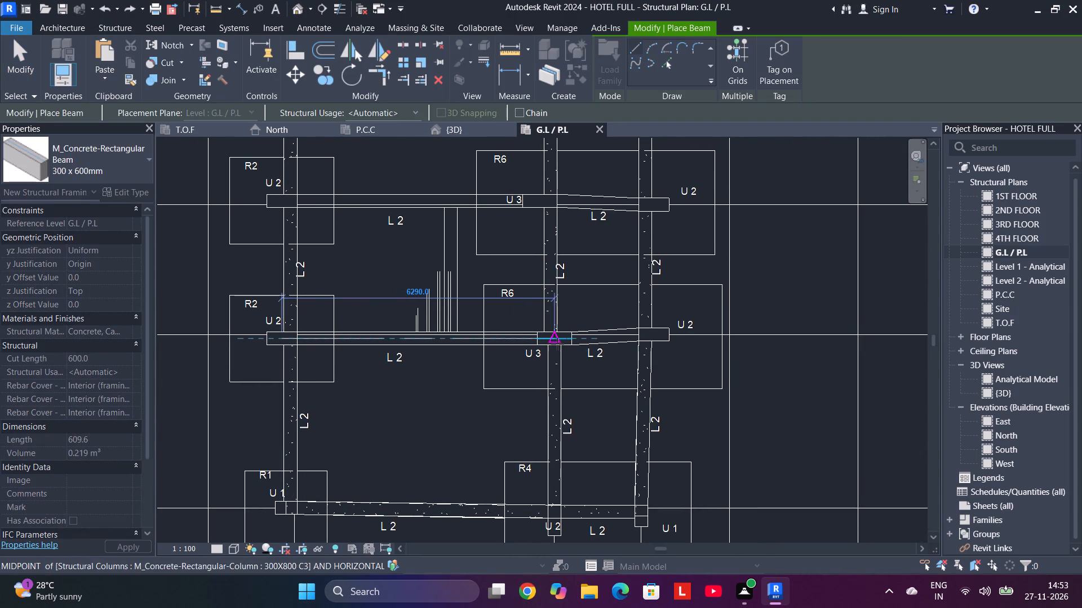
left_click(554, 344)
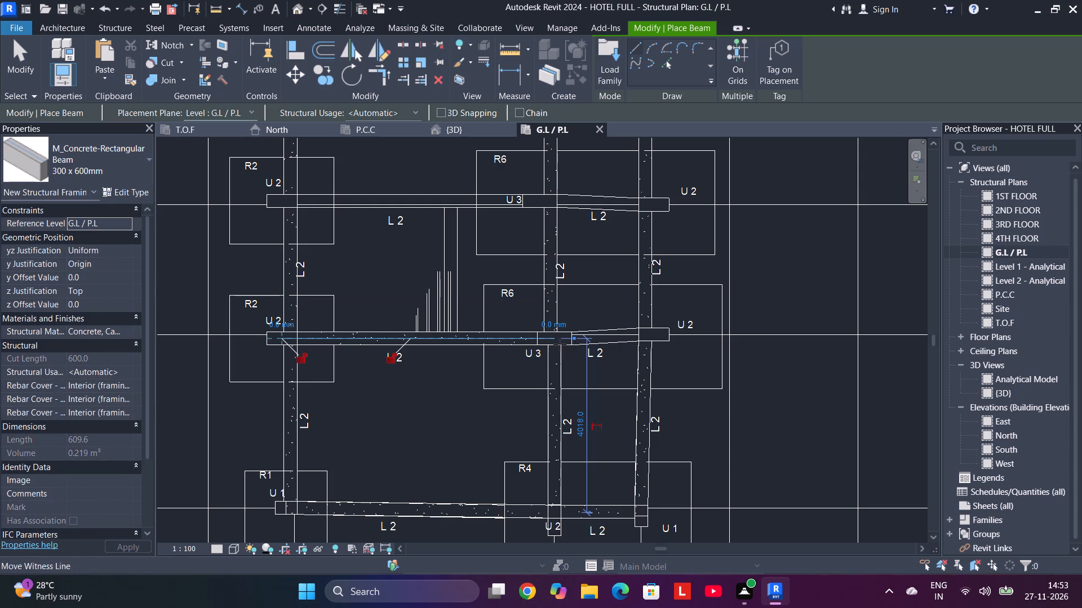
Draw a short 300 x 600mm L 2 beam at the left wing's lower R6 from its U 3 column to its U 2 column.
left_click(554, 343)
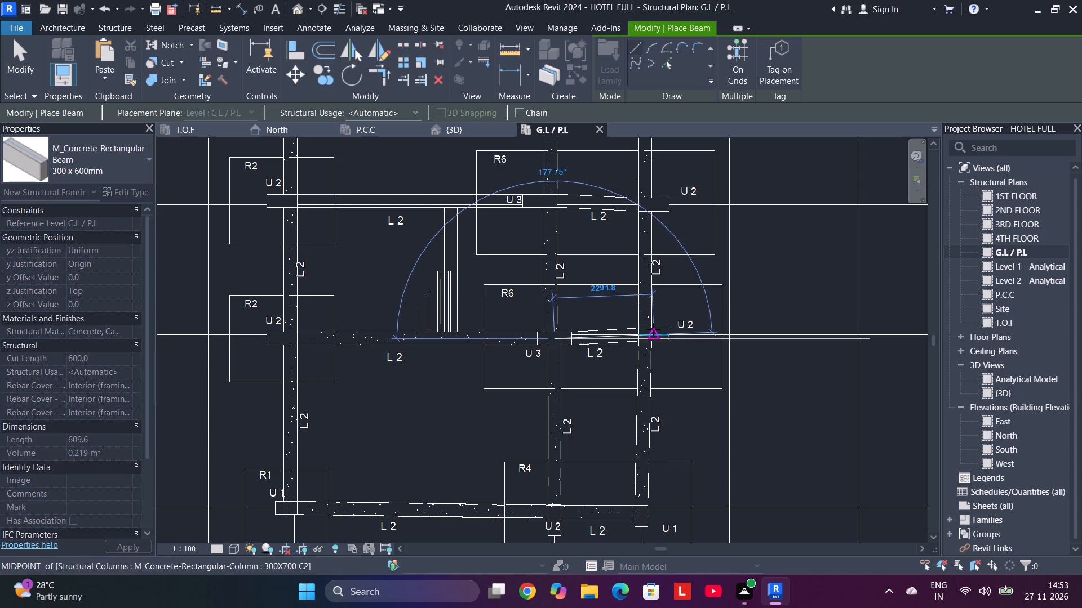
scroll(653, 330, "up", 6)
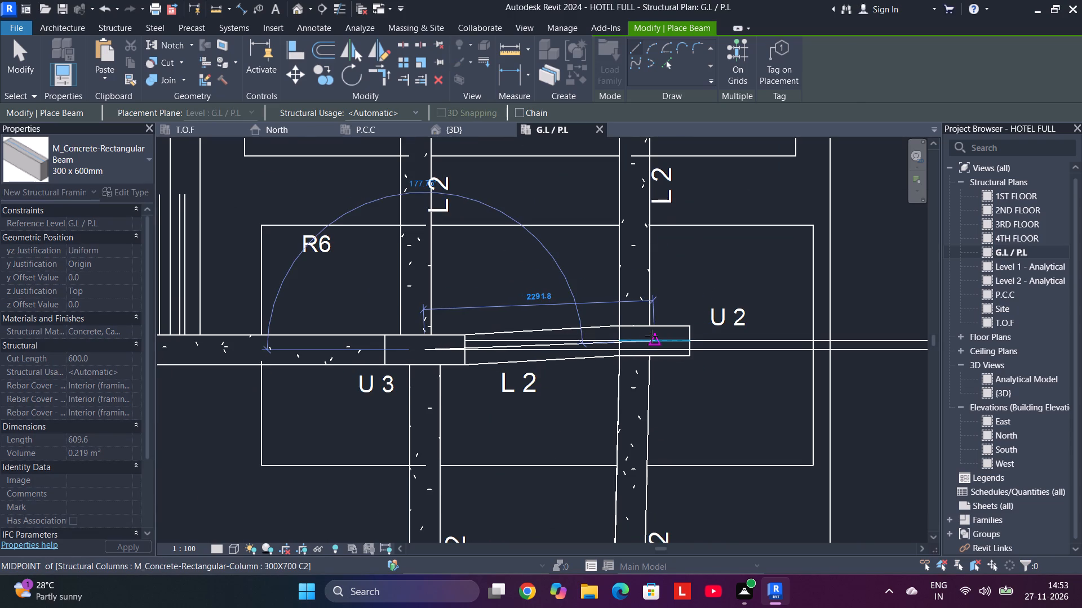
left_click(651, 336)
Draw 300 x 600mm L 2 beams along the R6 row directly above, from the U 2 column to U 3 and on to R2's U 2 column.
middle_click_drag(506, 279, 557, 413)
middle_click_drag(607, 283, 611, 422)
left_click(713, 316)
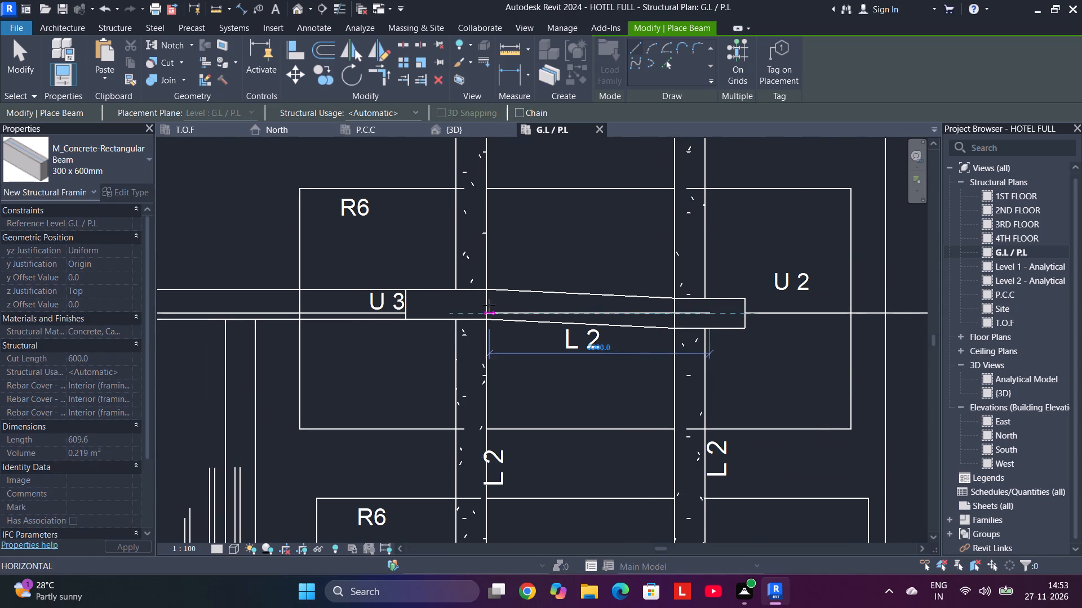
left_click(470, 299)
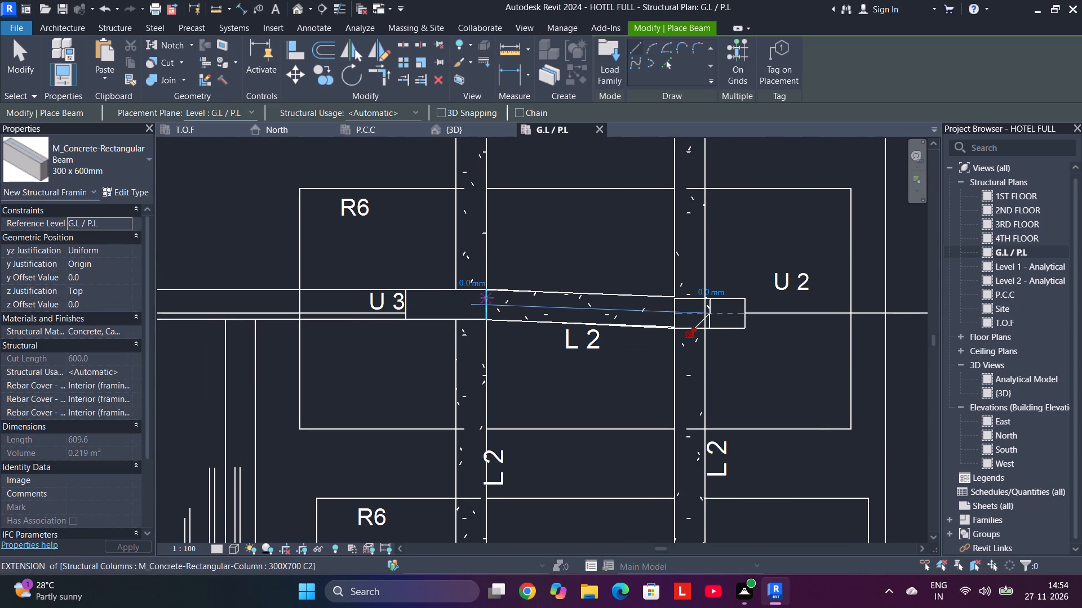
left_click(484, 301)
middle_click_drag(349, 297, 802, 305)
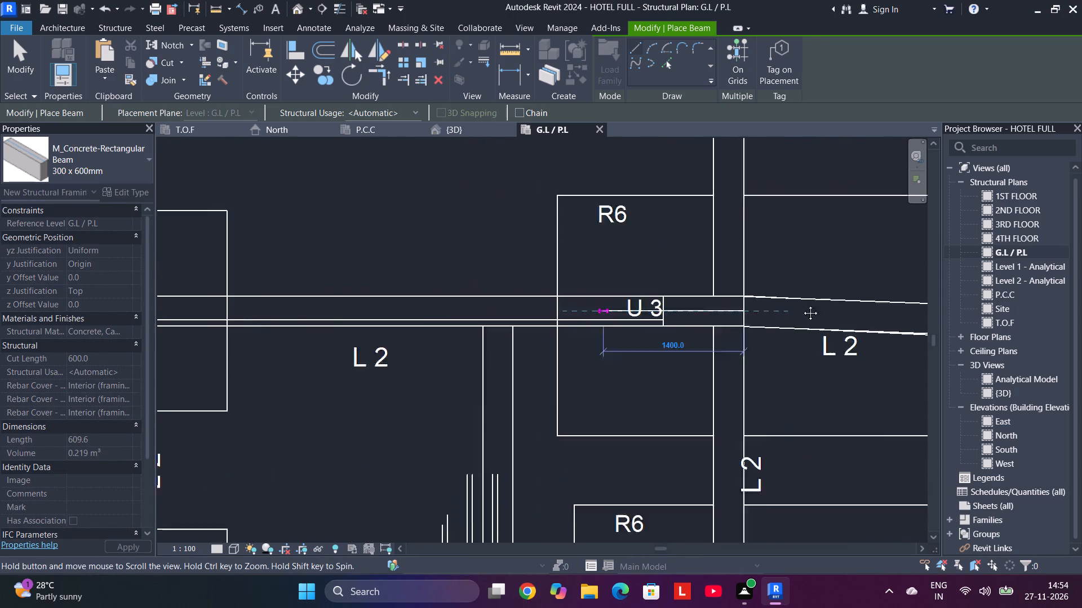
middle_click_drag(802, 305, 841, 306)
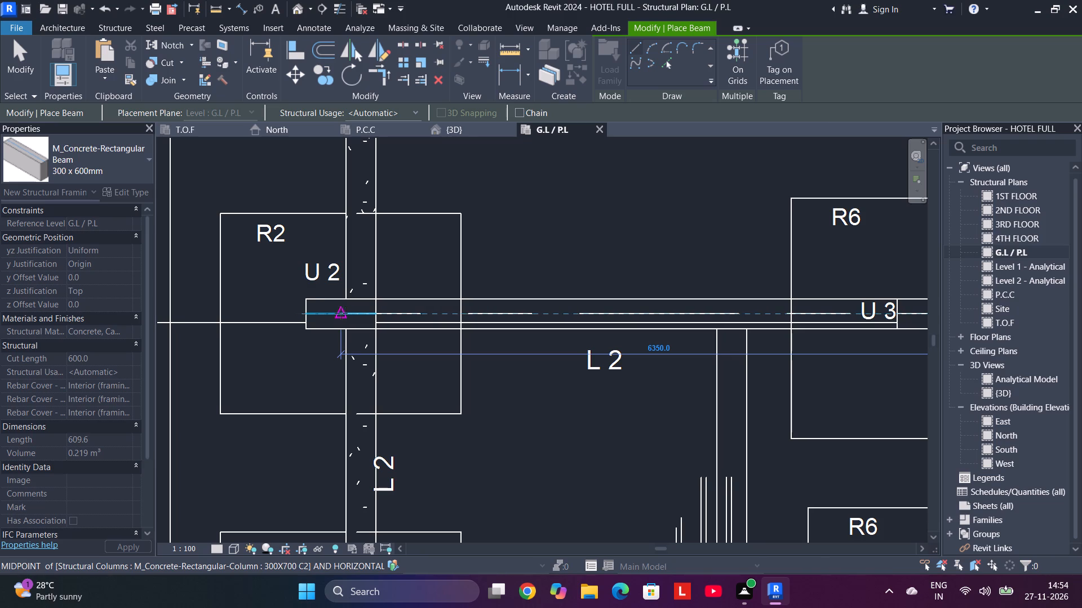
left_click(307, 314)
Draw 300 x 600mm L 2 beams along the row at the West elevation marker, from R2's U 2 column through R6's U 3 to its U 2 column.
middle_click_drag(498, 255, 408, 410)
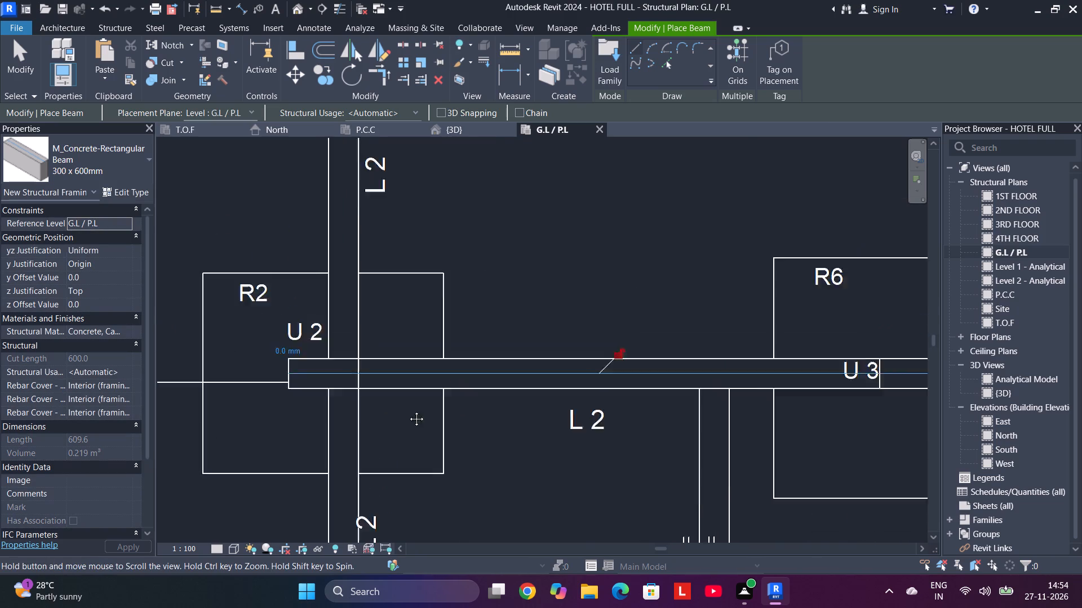
middle_click_drag(408, 410, 367, 438)
scroll(498, 245, "down", 3)
middle_click_drag(499, 249, 483, 394)
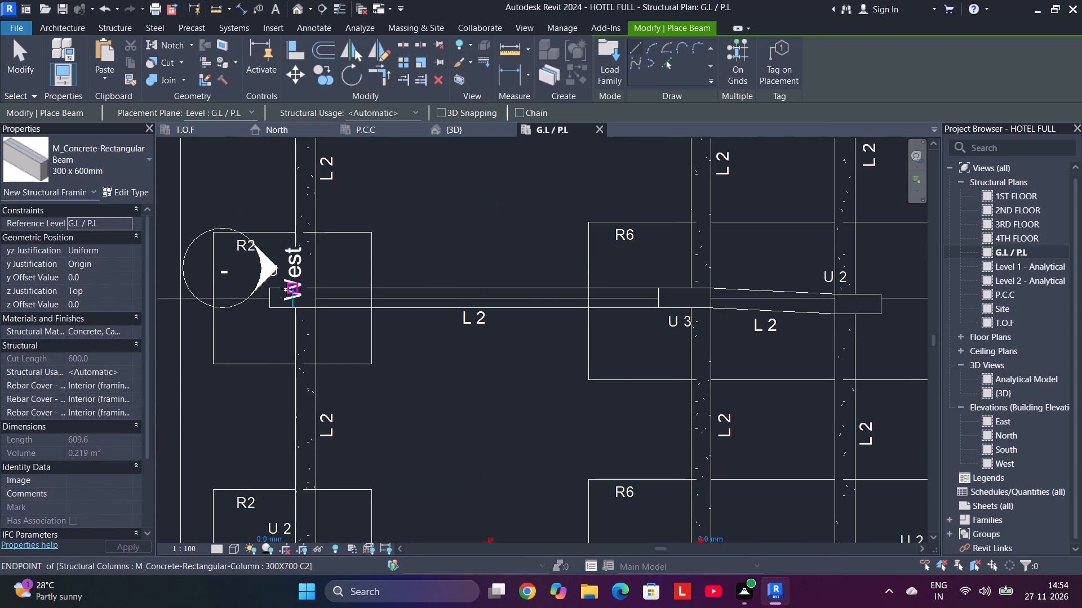
scroll(278, 291, "up", 2)
left_click(268, 299)
middle_click_drag(709, 299, 709, 299)
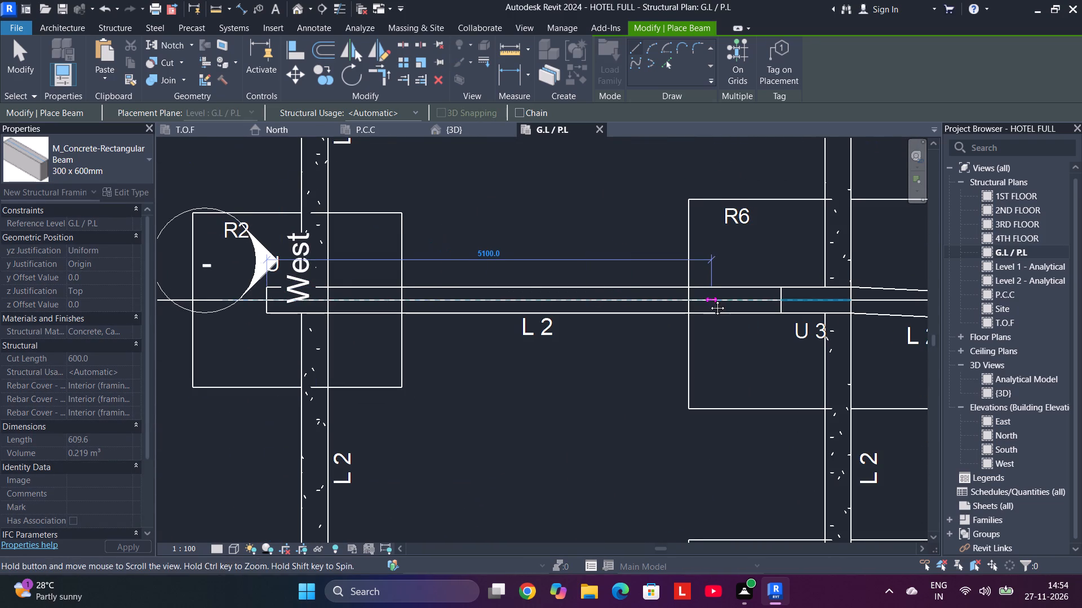
middle_click_drag(709, 299, 472, 301)
left_click(623, 304)
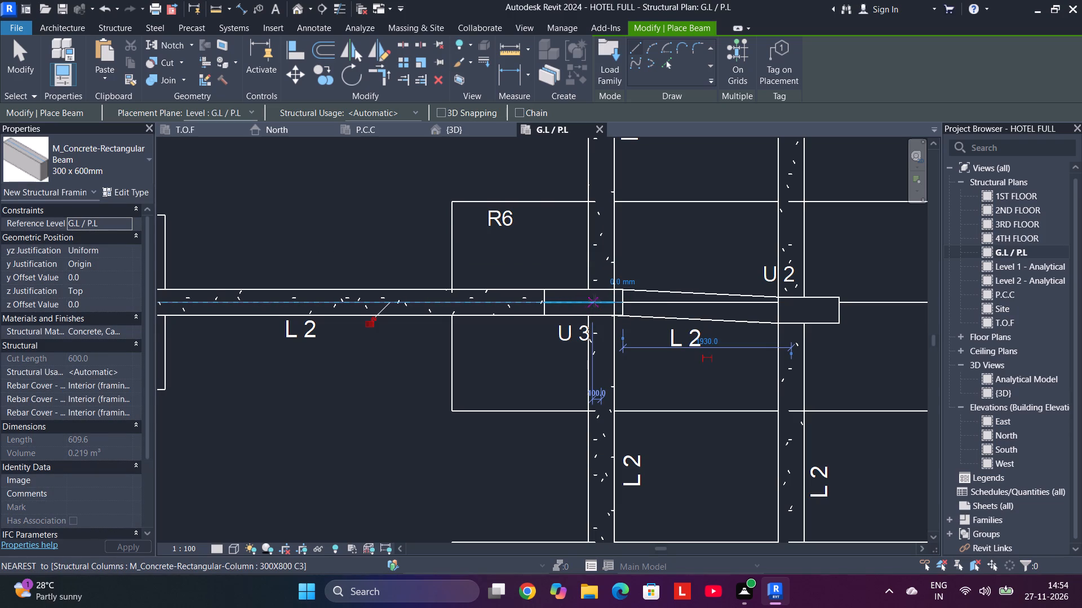
left_click(600, 301)
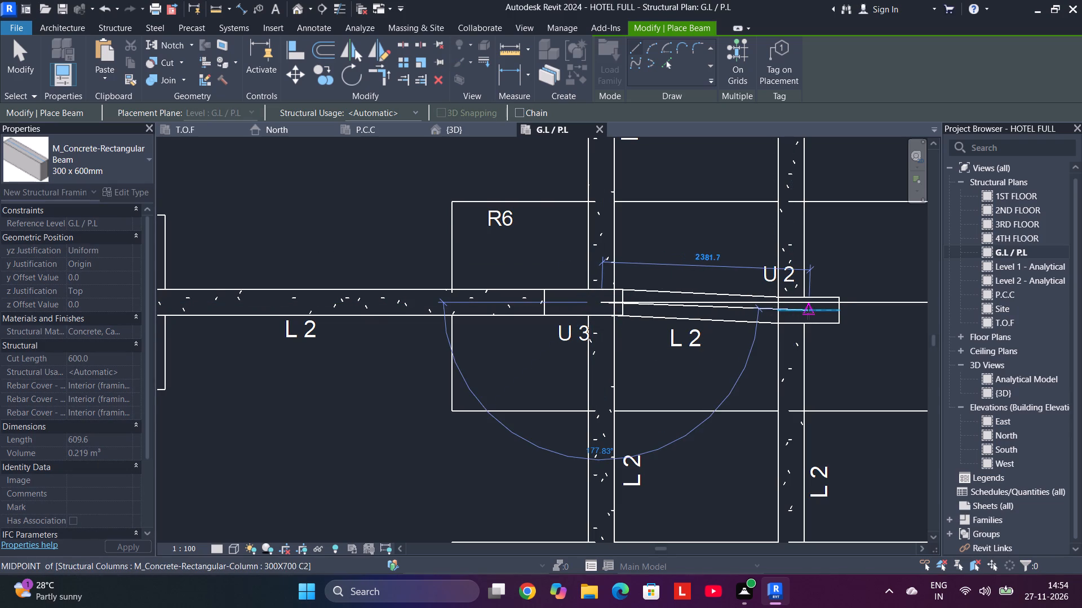
left_click(808, 313)
Draw 300 x 600mm L 2 beams along the left wing's lowest R5 row, linking its two U 3 columns and continuing to R2's U 2 column.
middle_click_drag(638, 238, 634, 475)
middle_click_drag(672, 338, 695, 445)
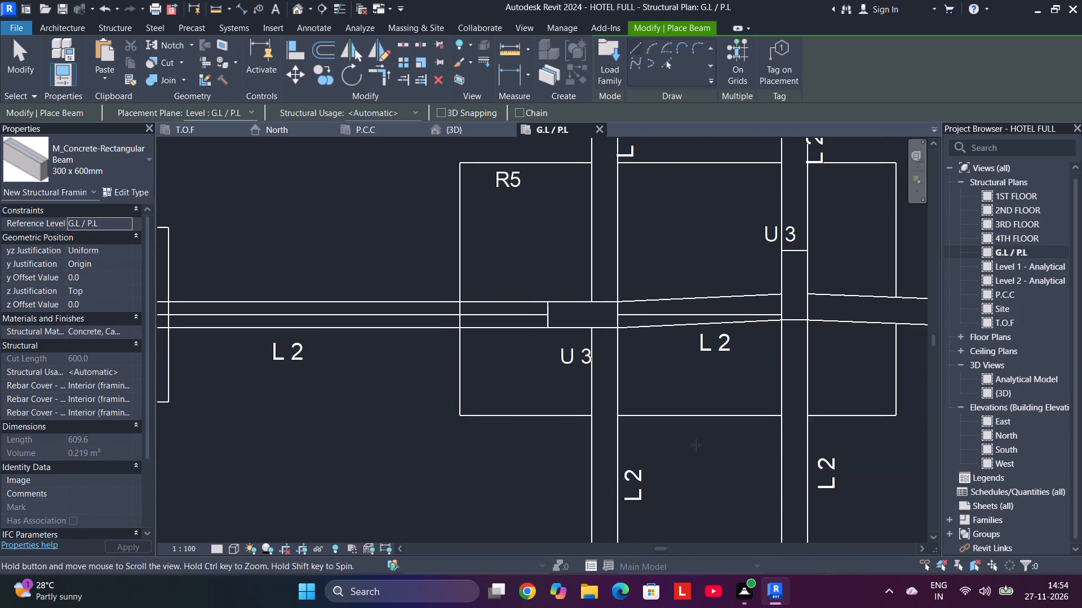
middle_click_drag(695, 445, 682, 462)
left_click(797, 305)
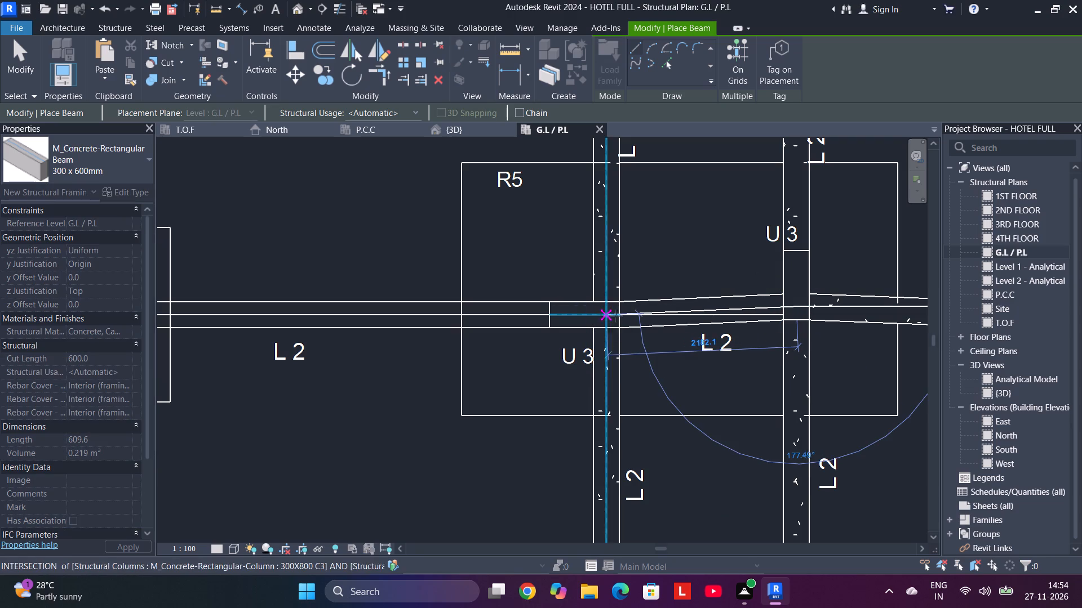
left_click(606, 316)
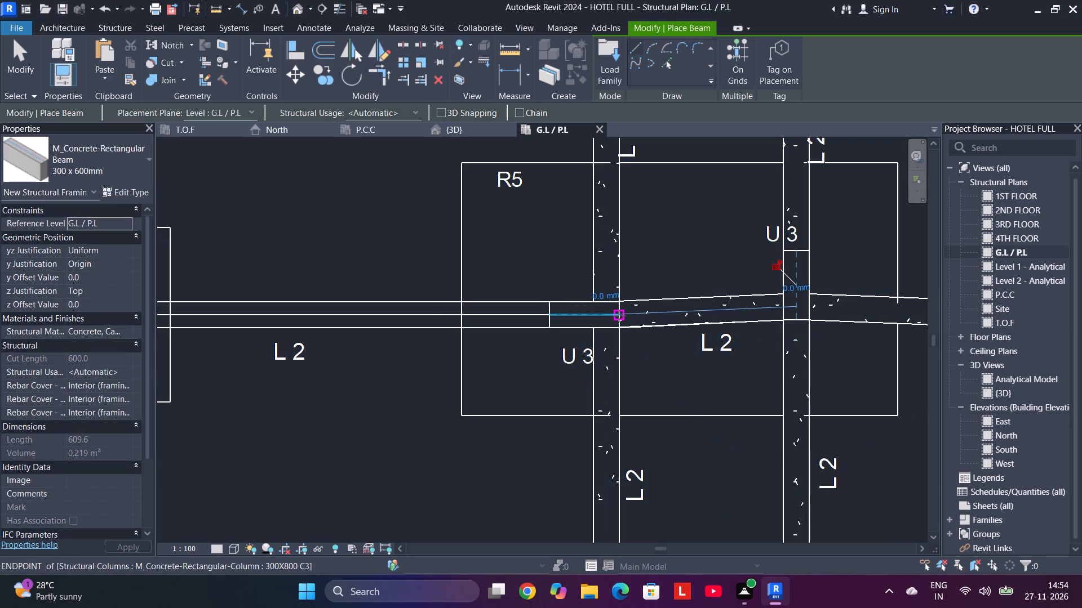
left_click(619, 316)
middle_click_drag(415, 310, 840, 328)
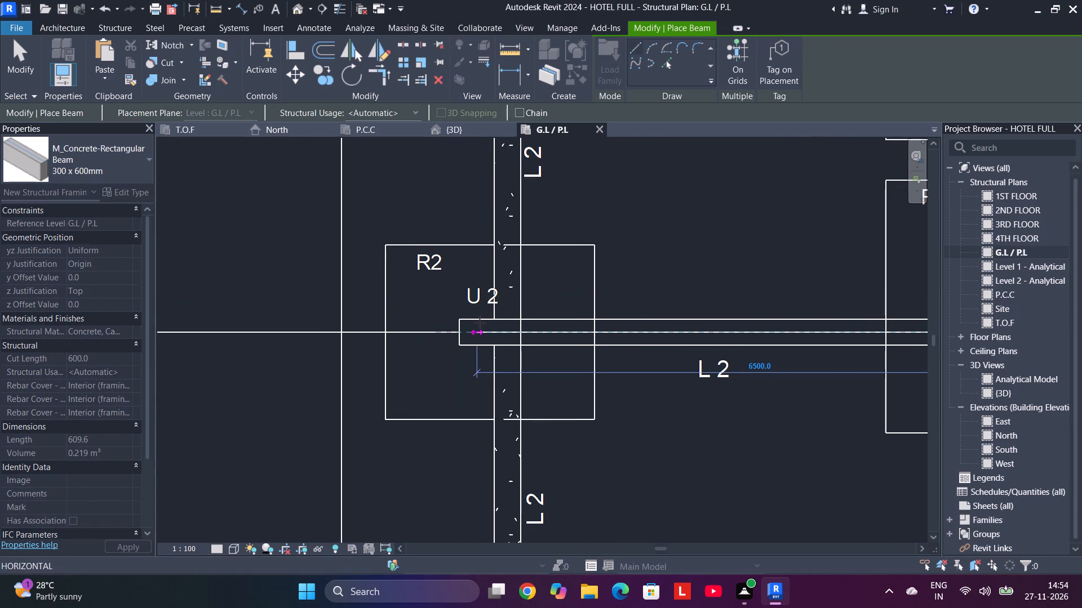
left_click(464, 332)
Draw one continuous horizontal 300 x 600mm beam along the row below grid F, from the left wing's R2 U 2 column to the right wing's R2 U 2 column.
middle_click_drag(720, 275, 659, 341)
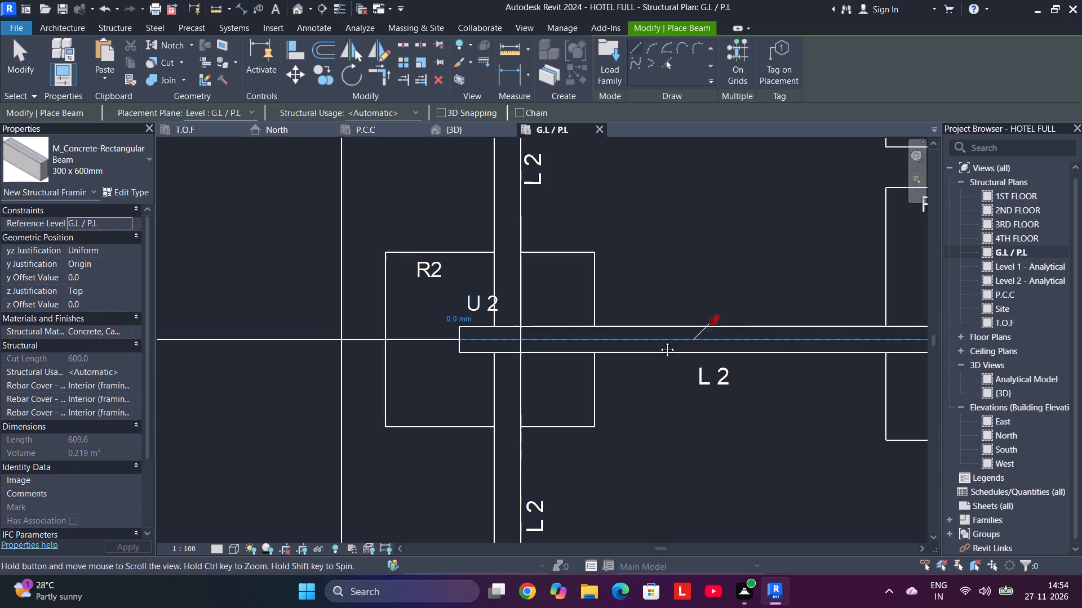
middle_click_drag(659, 341, 485, 444)
middle_click_drag(574, 343, 560, 476)
scroll(611, 388, "down", 4)
middle_click_drag(611, 388, 587, 408)
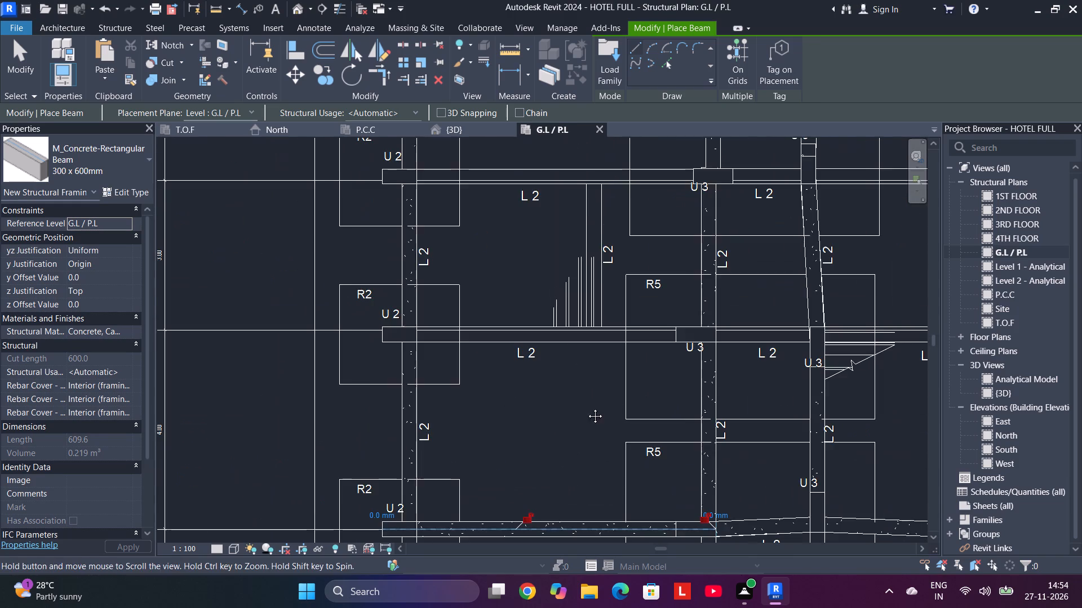
middle_click_drag(587, 408, 546, 419)
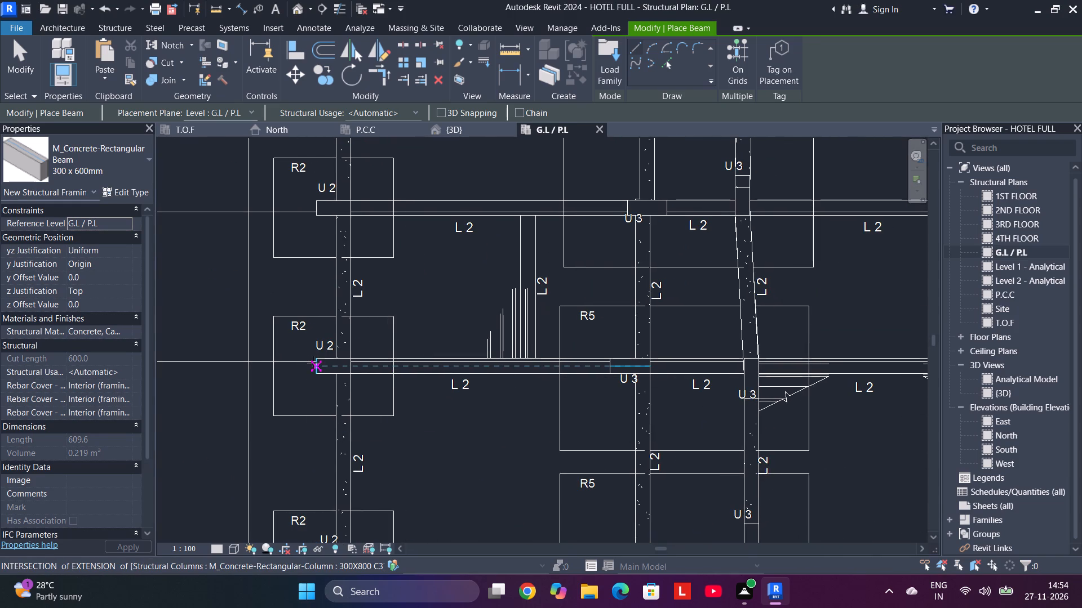
left_click(313, 363)
middle_click_drag(878, 381, 526, 374)
middle_click_drag(778, 360, 339, 364)
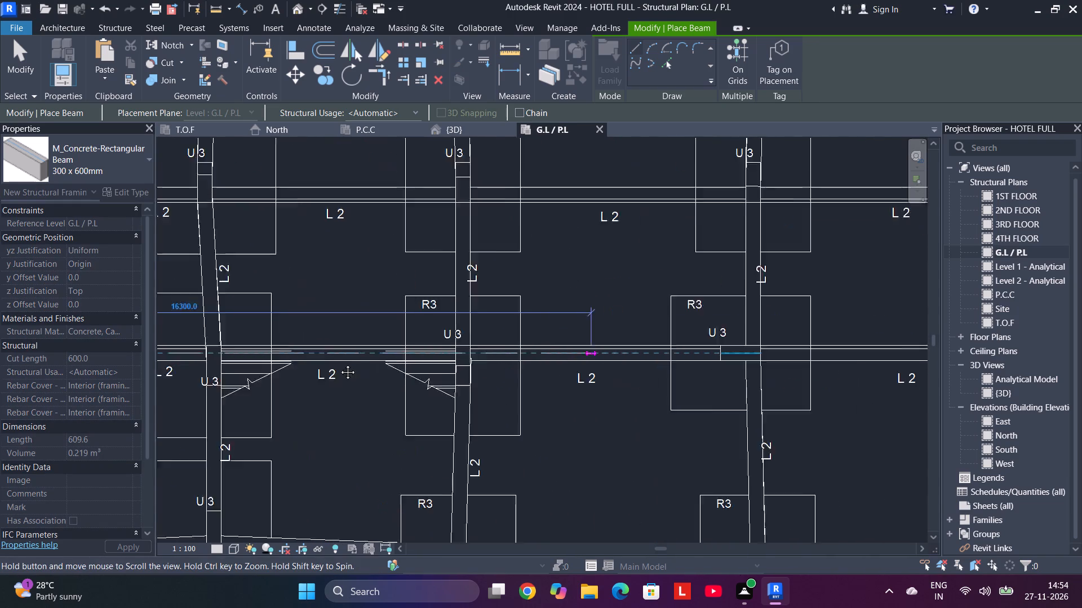
middle_click_drag(339, 364, 340, 364)
middle_click_drag(801, 376, 317, 374)
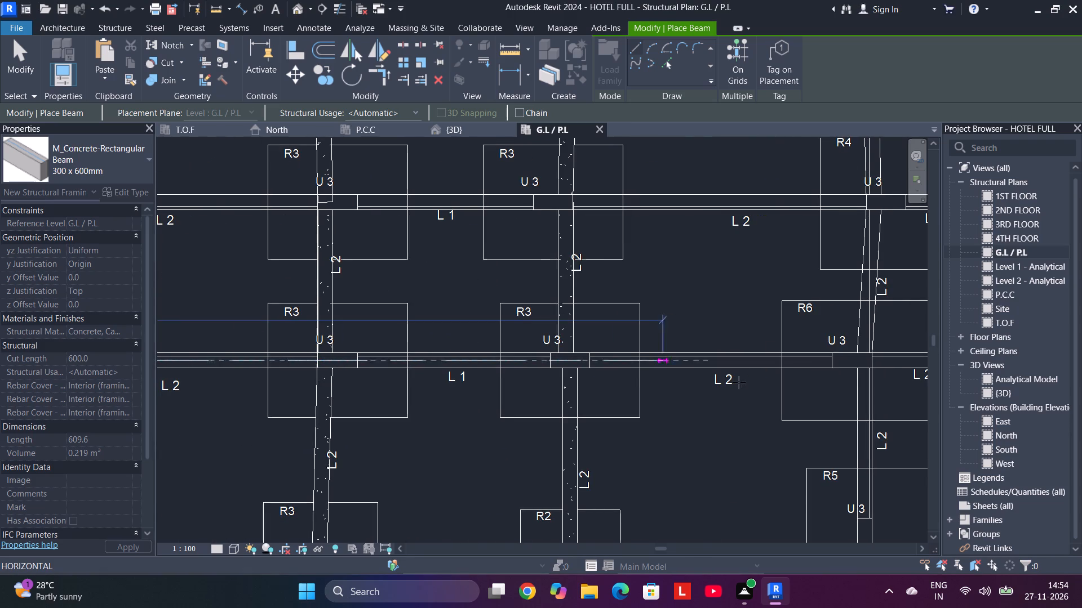
middle_click_drag(791, 385, 292, 405)
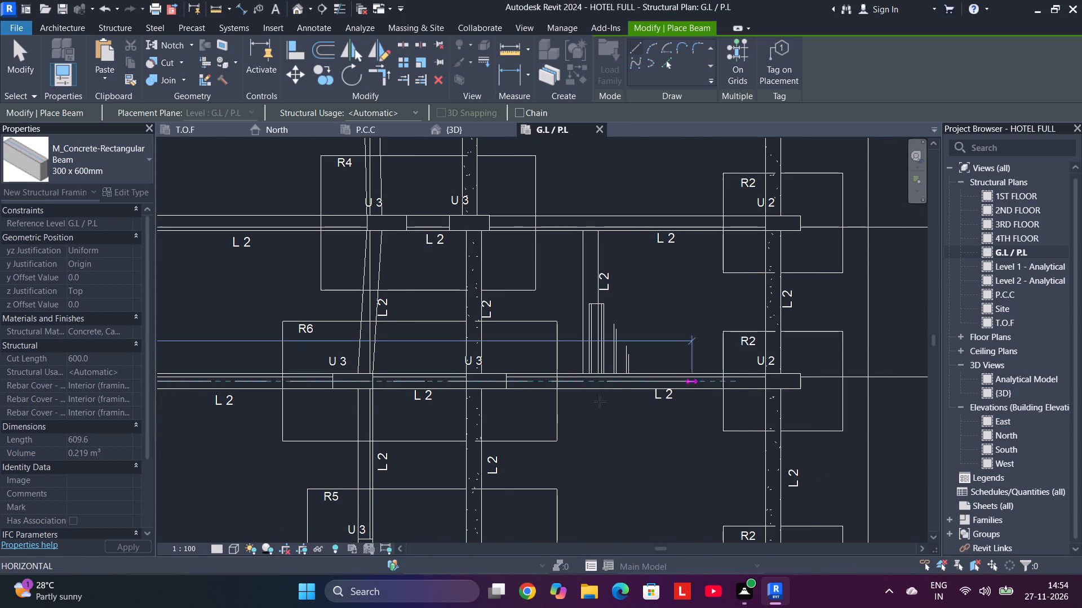
left_click(802, 381)
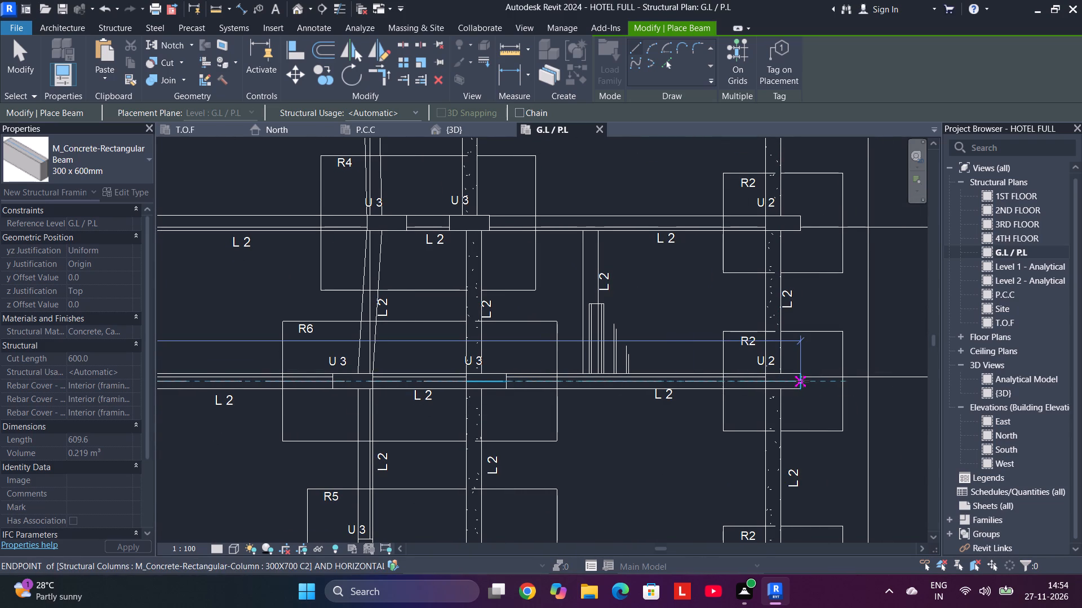
Draw one continuous horizontal 300 x 600mm beam along the grid F row, from the left wing's R2 U 2 column to the right wing's R2 U 2 column.
scroll(802, 382, "down", 5)
middle_click_drag(722, 430, 685, 431)
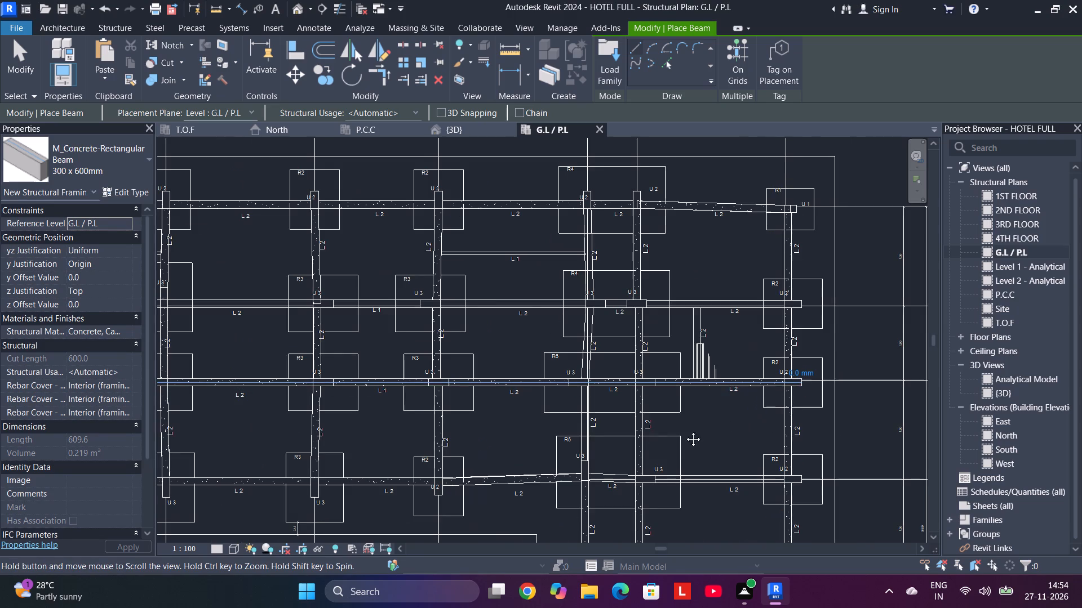
middle_click_drag(685, 431, 829, 365)
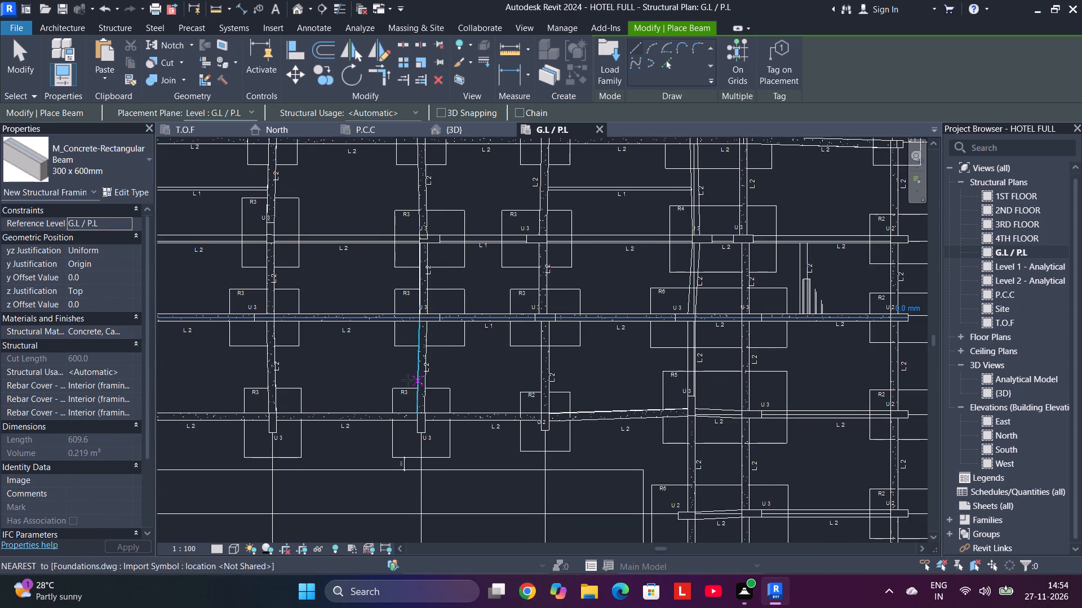
middle_click_drag(359, 373, 704, 354)
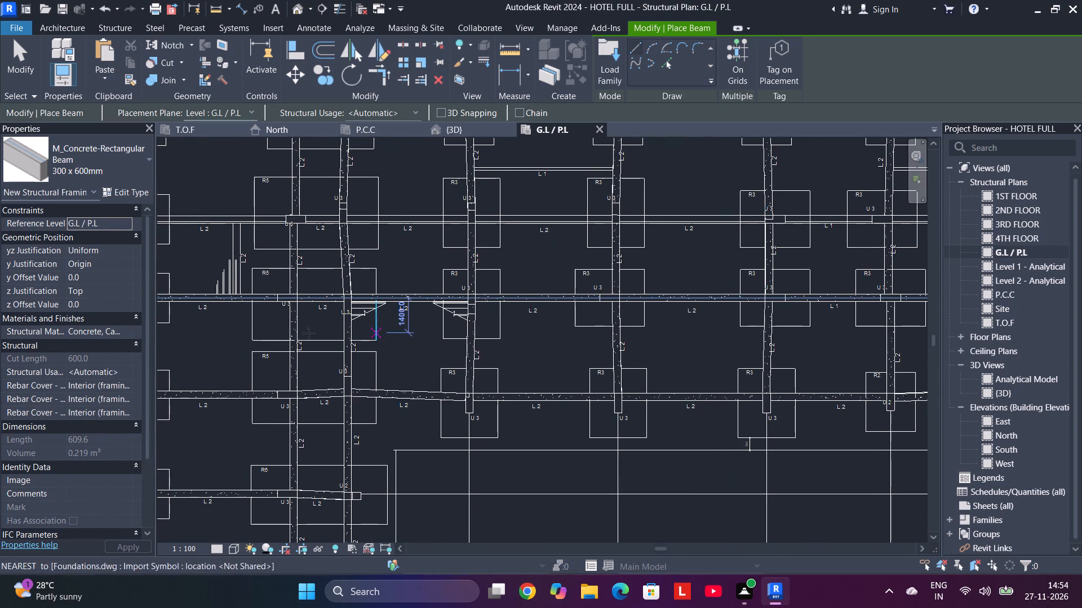
middle_click_drag(233, 342, 434, 324)
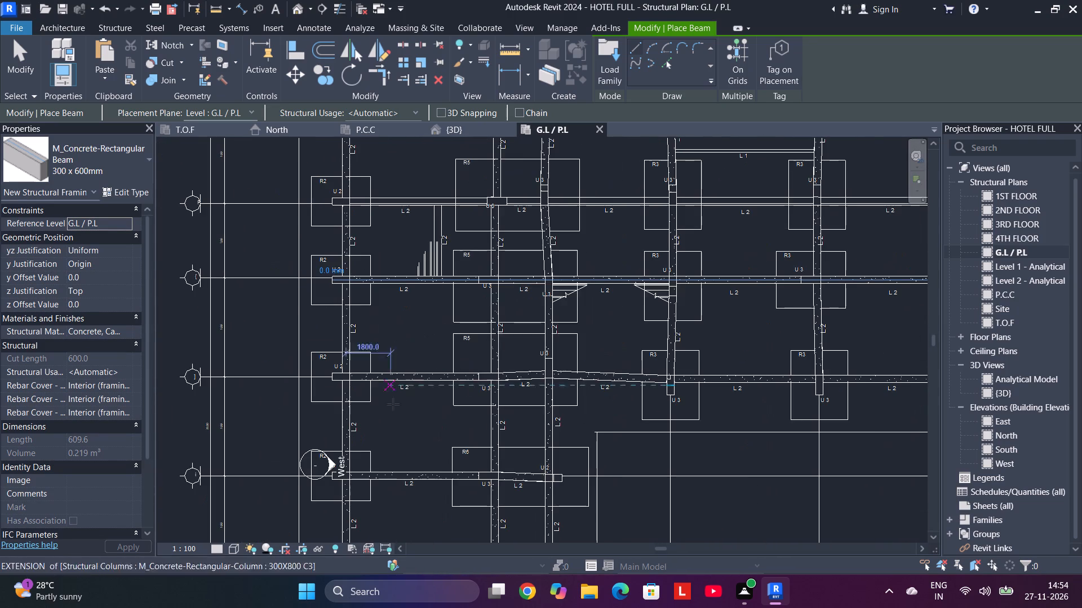
middle_click_drag(416, 328, 401, 436)
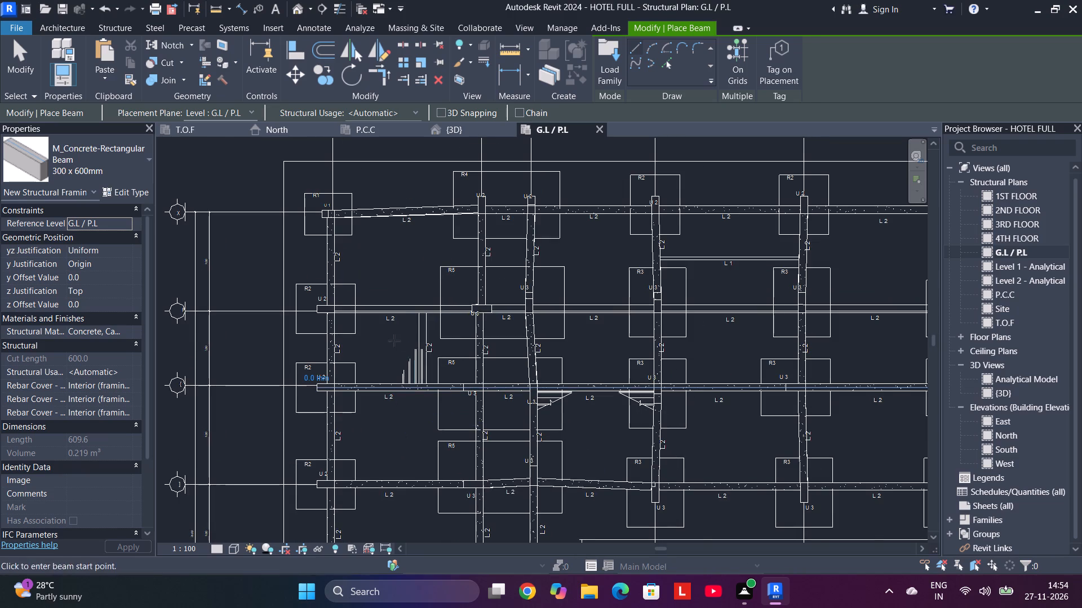
scroll(335, 312, "up", 9)
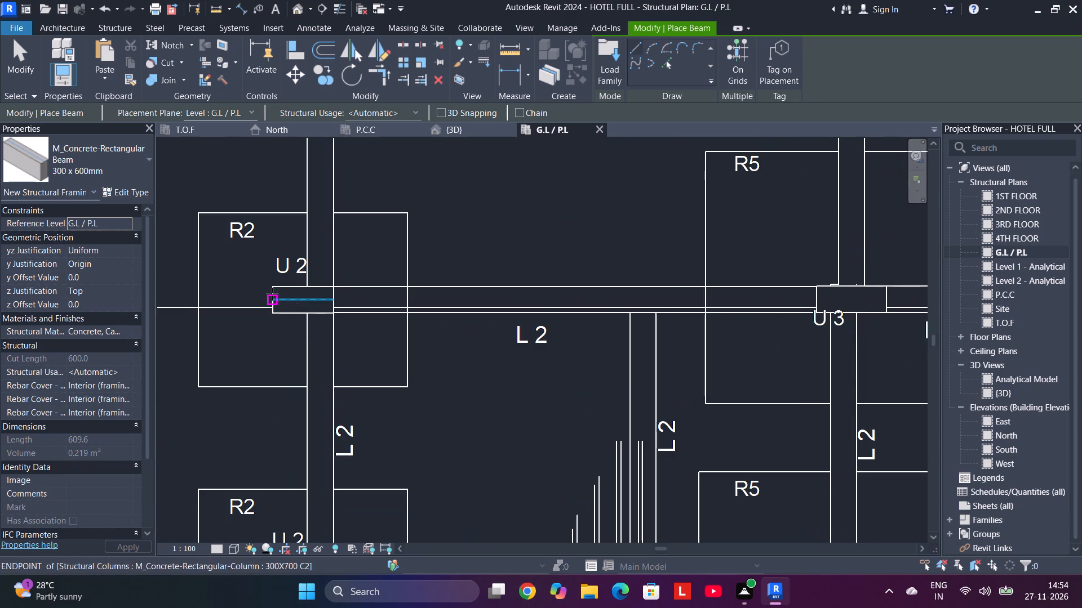
left_click(272, 294)
middle_click_drag(804, 297, 95, 316)
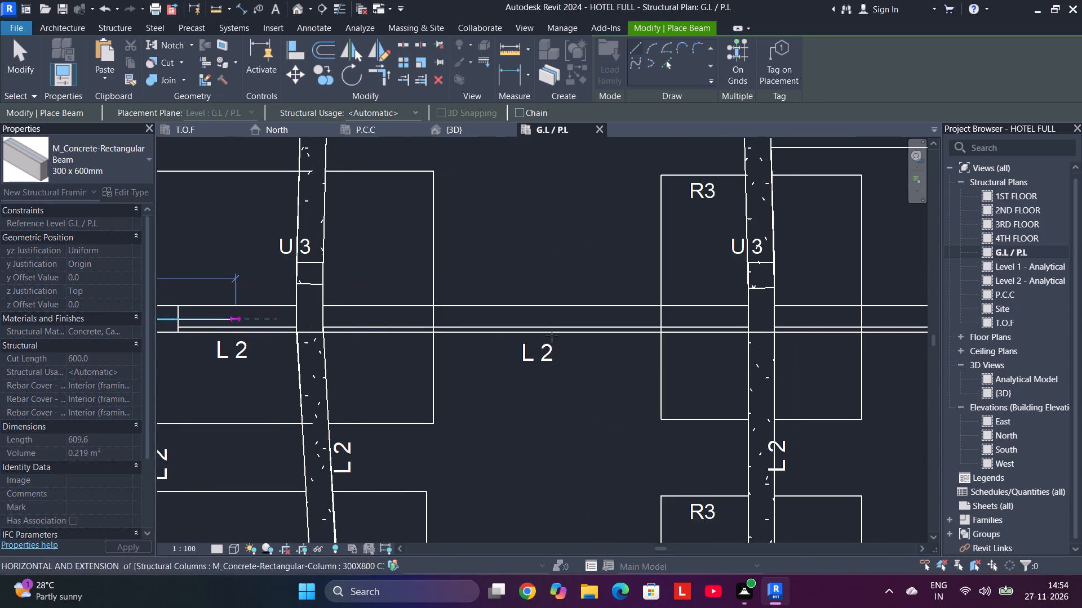
middle_click_drag(747, 333, 216, 324)
middle_click_drag(818, 319, 118, 306)
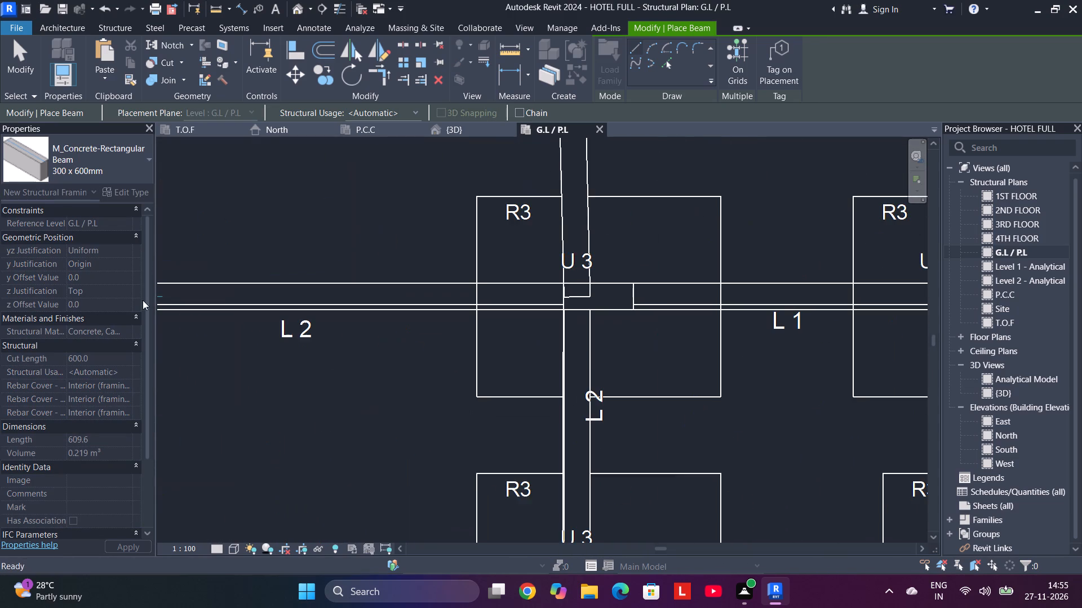
middle_click_drag(762, 314, 89, 296)
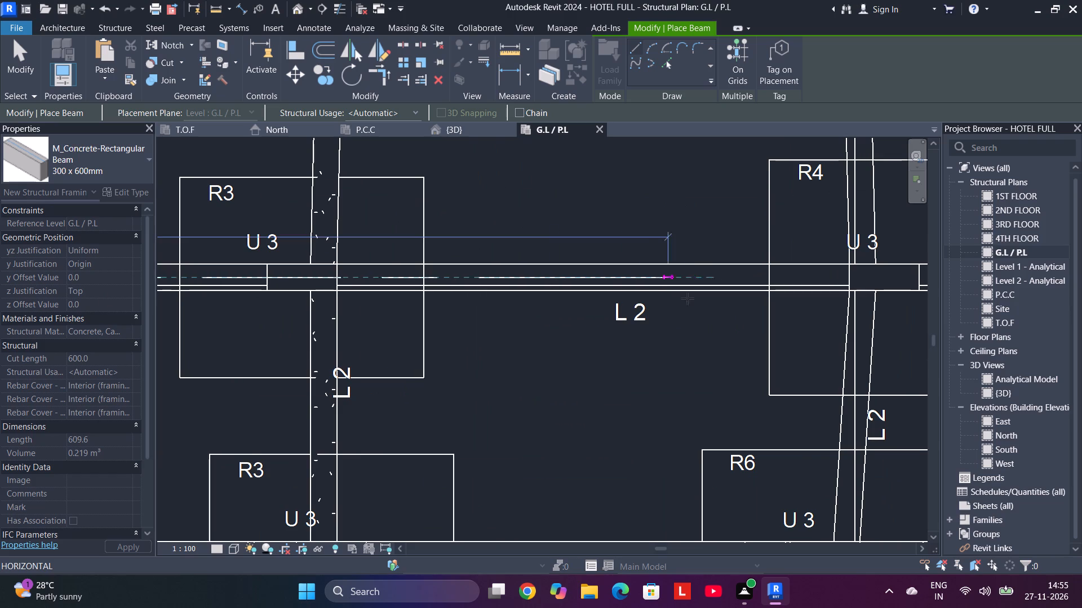
middle_click_drag(699, 299, 261, 285)
middle_click_drag(740, 274, 589, 292)
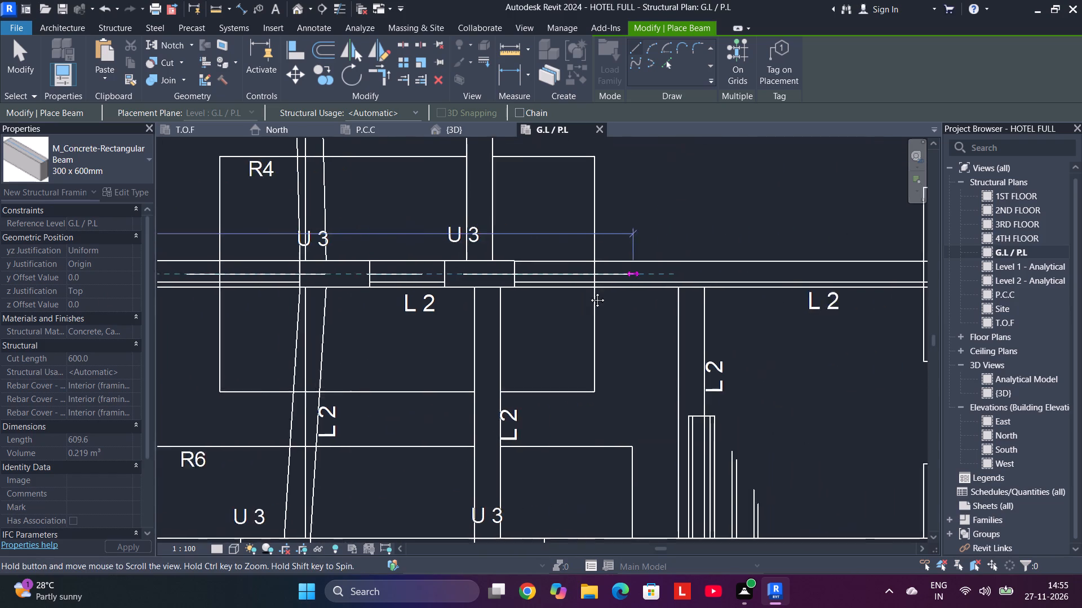
middle_click_drag(589, 292, 276, 294)
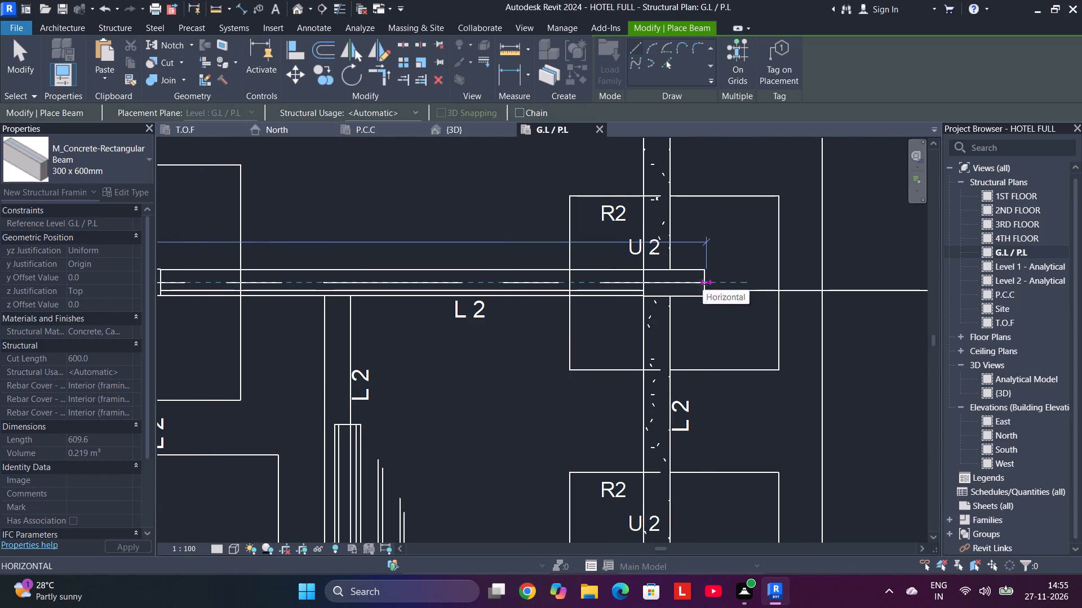
left_click(703, 283)
scroll(463, 284, "down", 4)
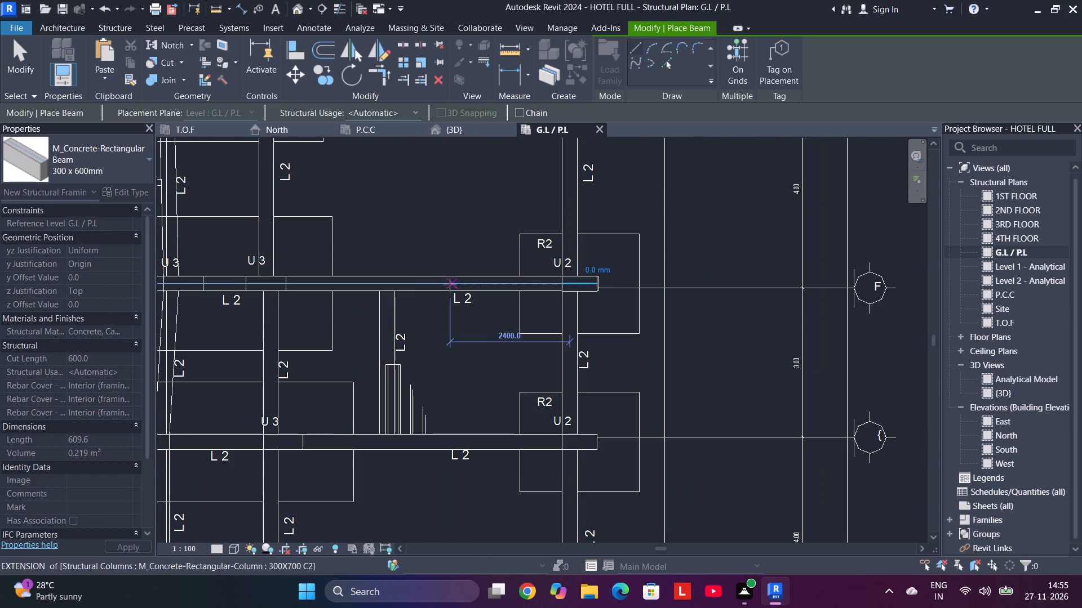
scroll(411, 272, "down", 5)
middle_click_drag(362, 251, 450, 372)
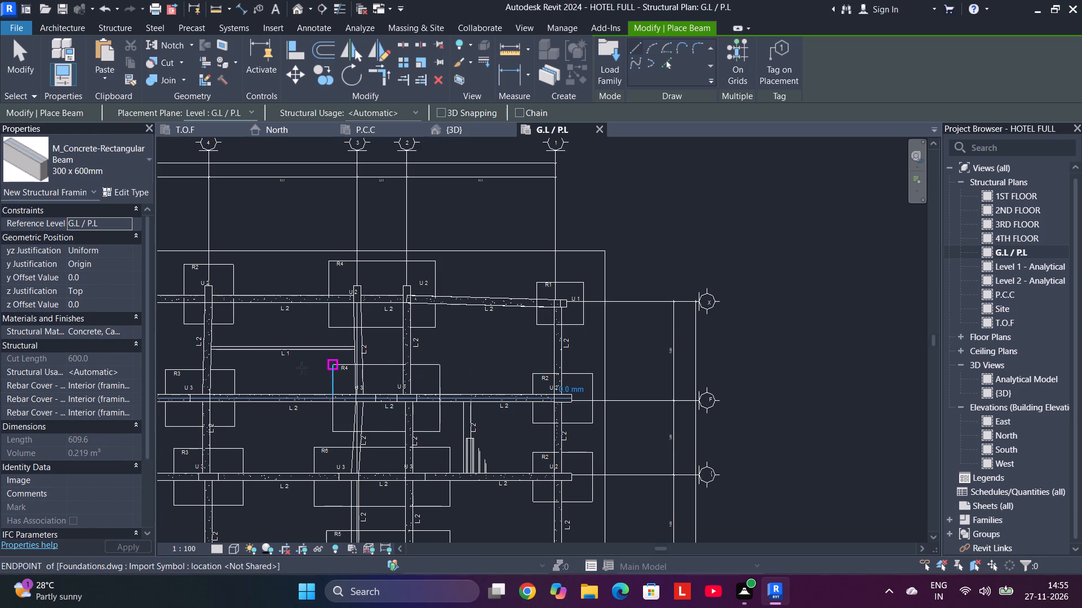
Examine the beam framing of both wings in the 3D view for stretches between columns without beams.
scroll(289, 364, "down", 1)
middle_click_drag(289, 364, 510, 184)
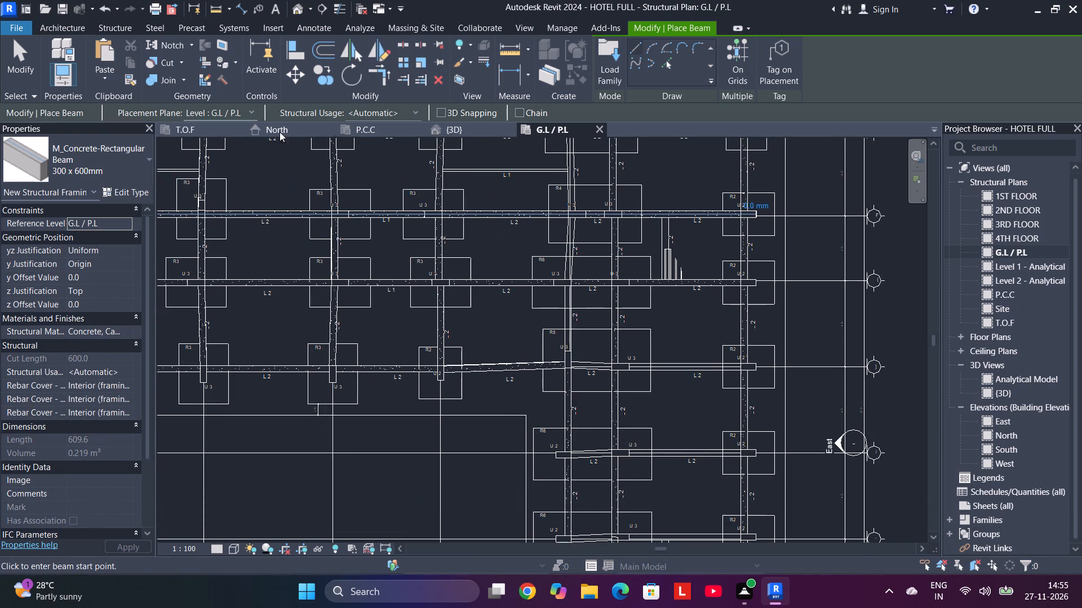
left_click(462, 127)
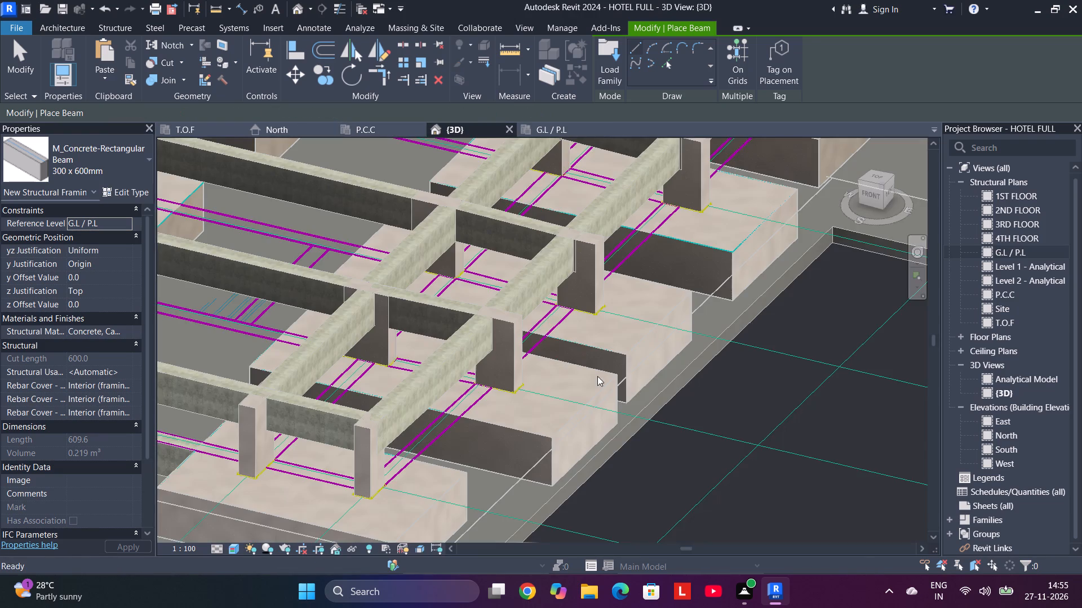
scroll(747, 363, "down", 9)
middle_click_drag(791, 424, 789, 424)
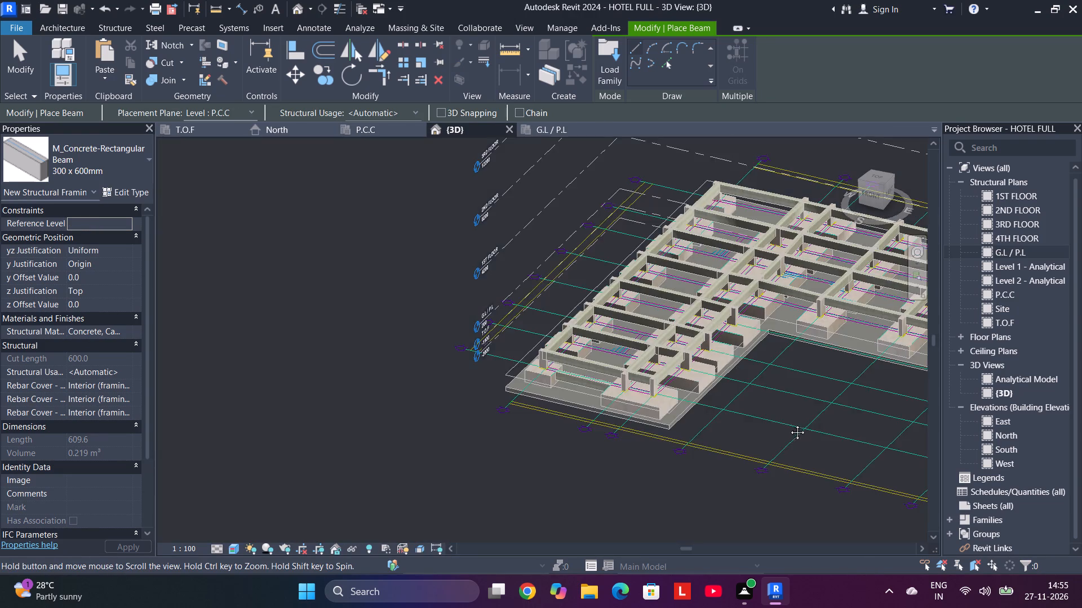
middle_click_drag(789, 424, 263, 372)
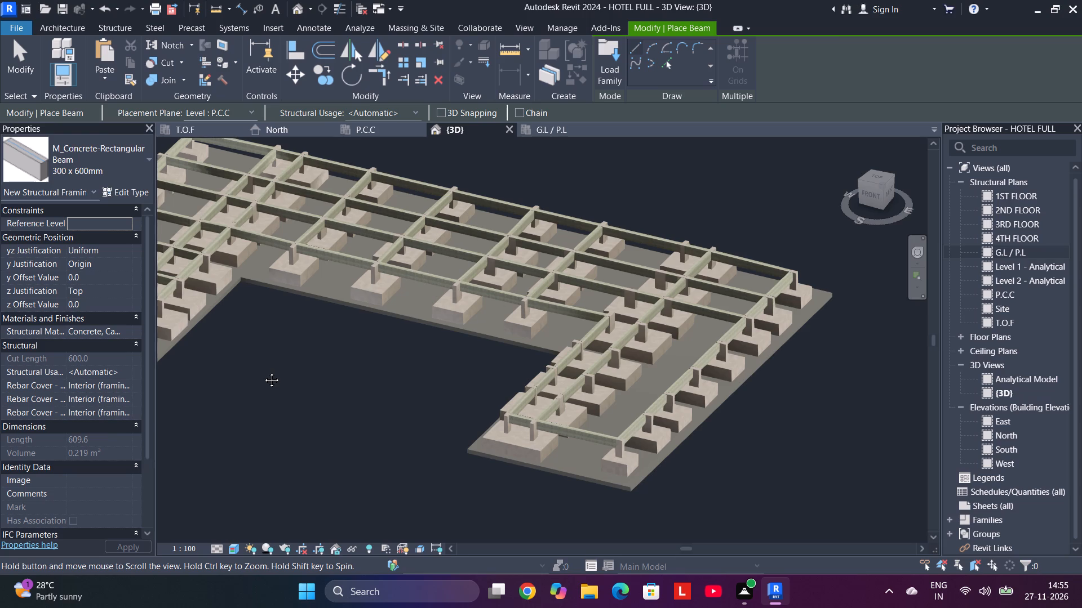
middle_click_drag(263, 372, 334, 385)
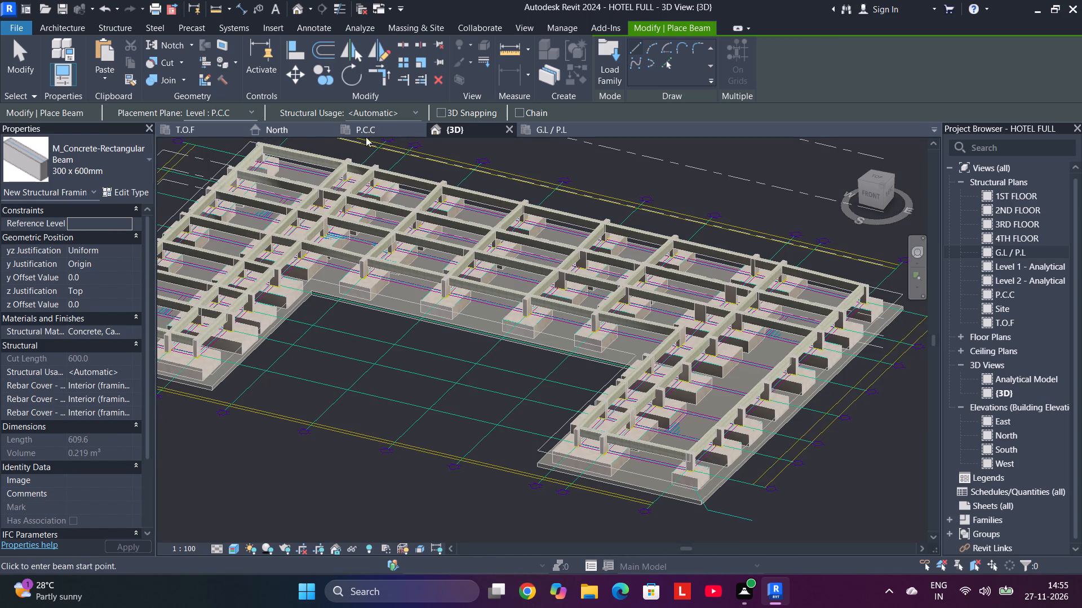
On the G.L / P.L plan, draw a vertical 300 x 600mm L 2 beam along the right wing's grid 3 line, from R5's U 3 column to R6's U 3 column.
left_click(551, 131)
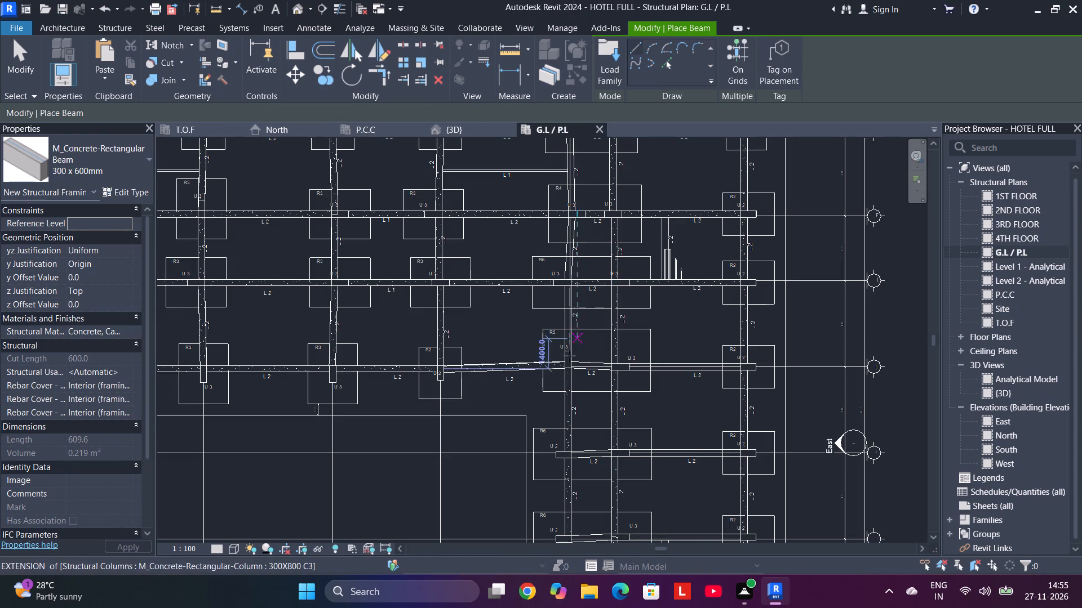
scroll(571, 370, "up", 9)
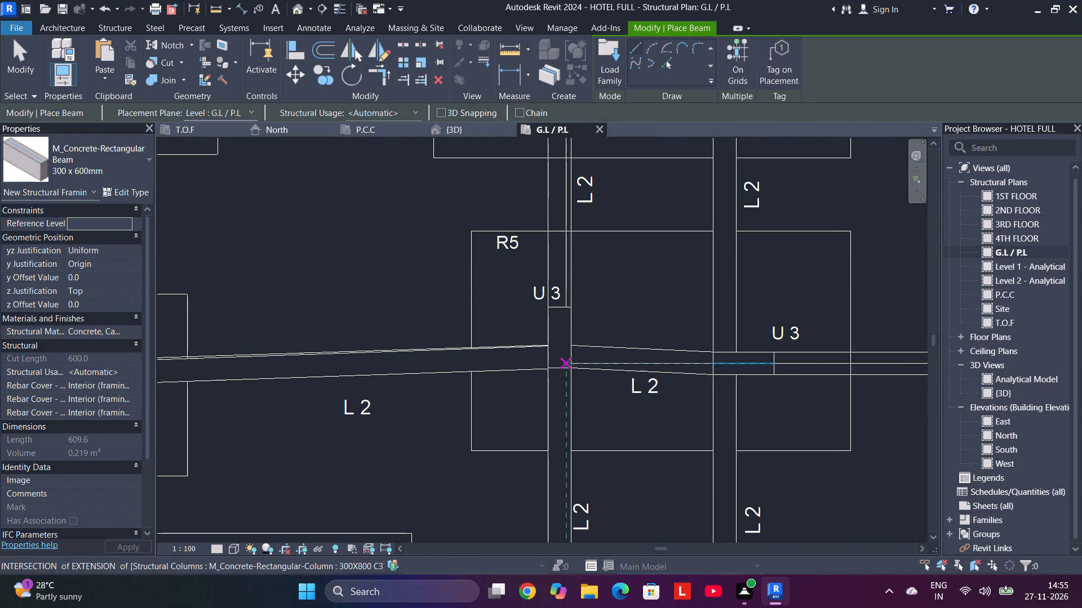
left_click(564, 368)
middle_click_drag(561, 196, 554, 361)
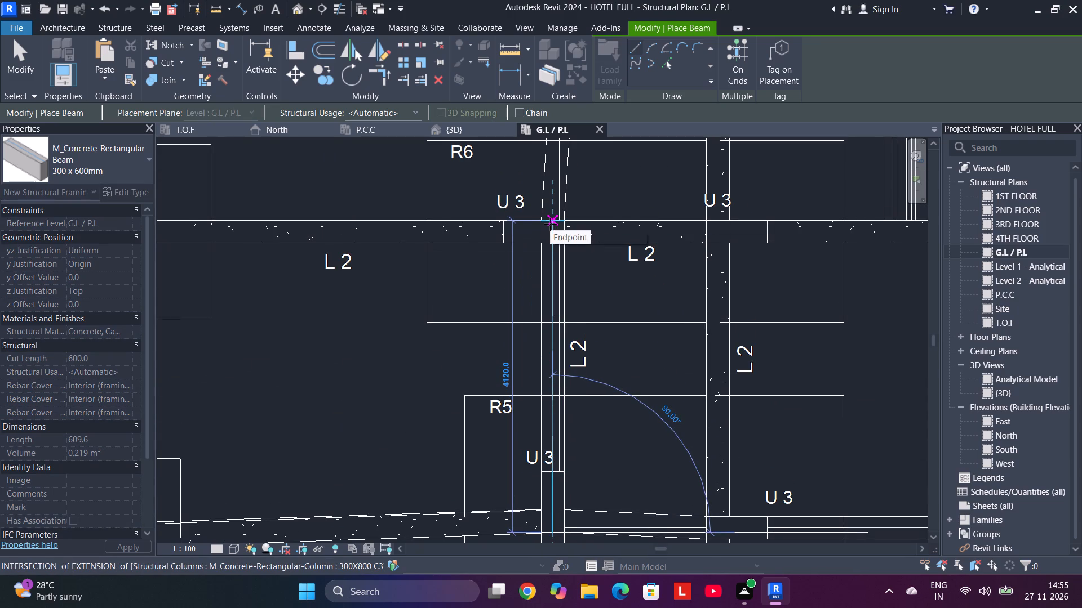
left_click(550, 224)
middle_click_drag(550, 224, 544, 289)
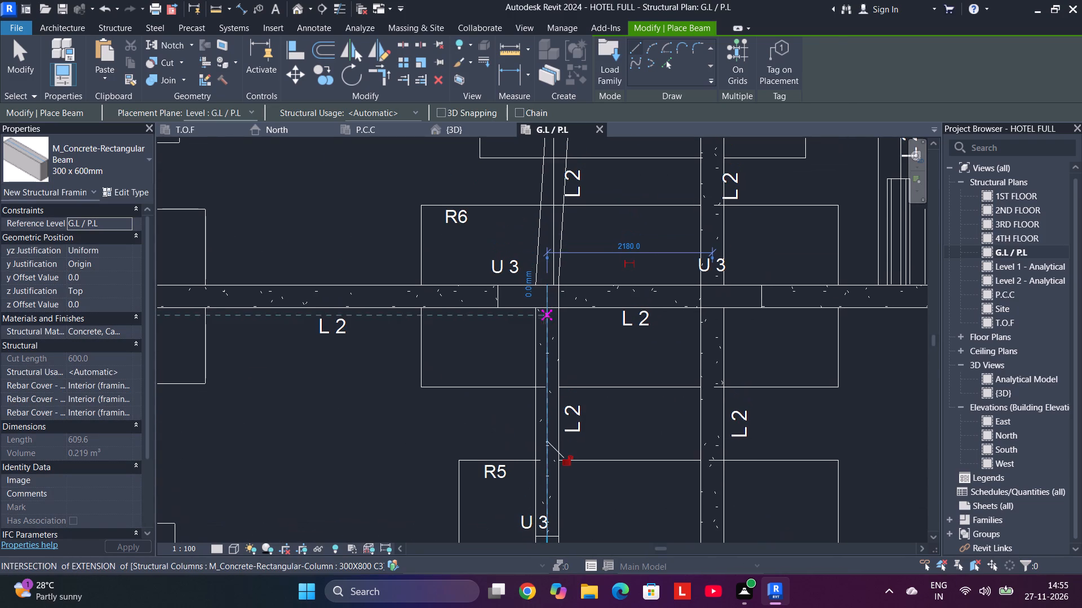
Continue the 300 x 600mm L 2 beams along grid 3 from R6's U 3 column to R4's U 3, and on to the top-row R4's U 2 column.
left_click(548, 307)
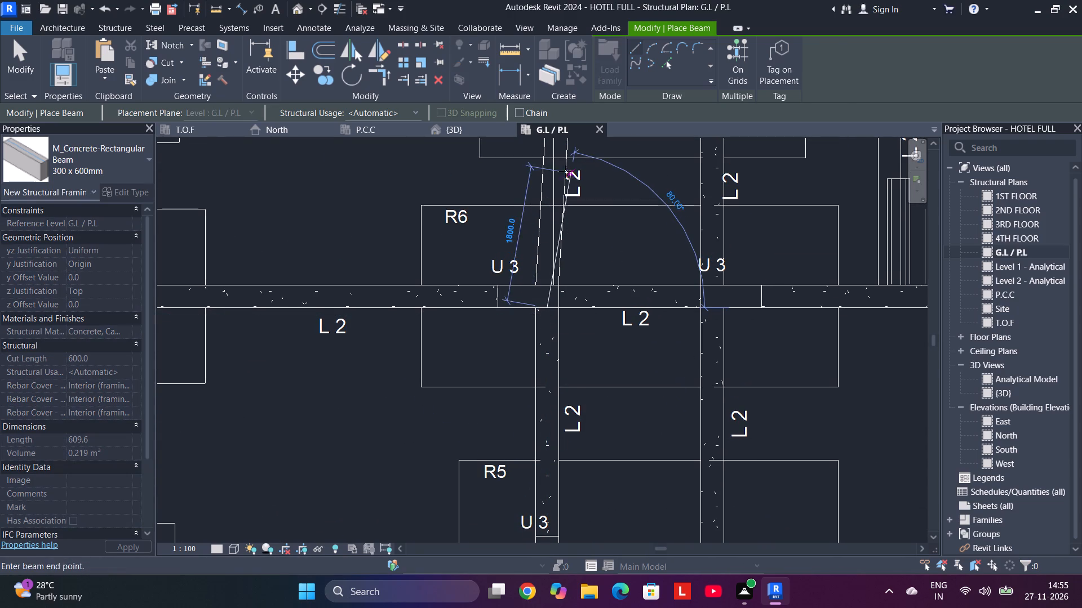
middle_click_drag(556, 171, 539, 395)
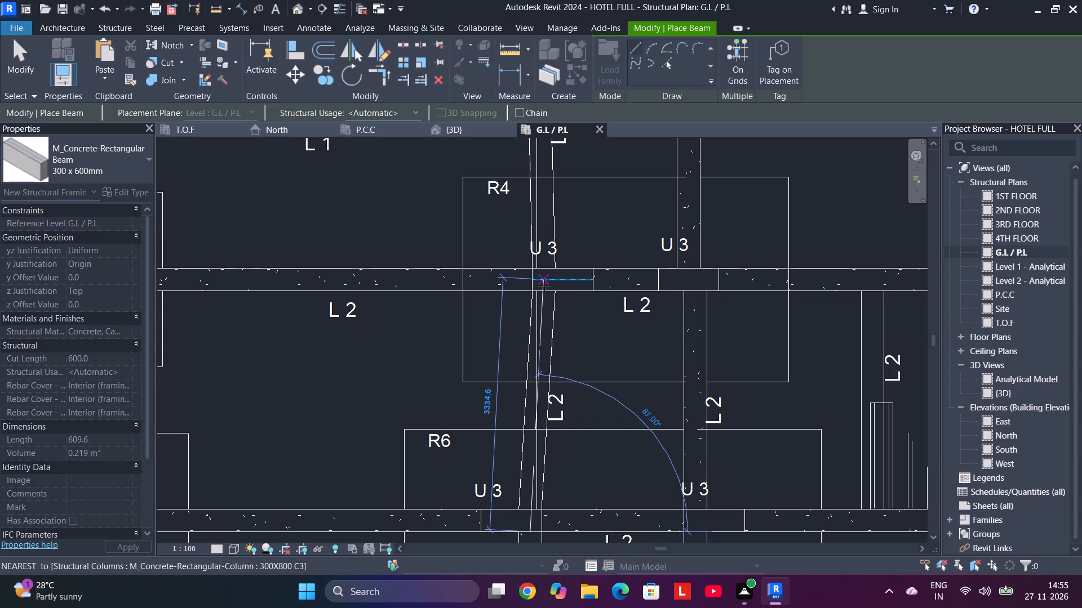
left_click(544, 285)
left_click(544, 294)
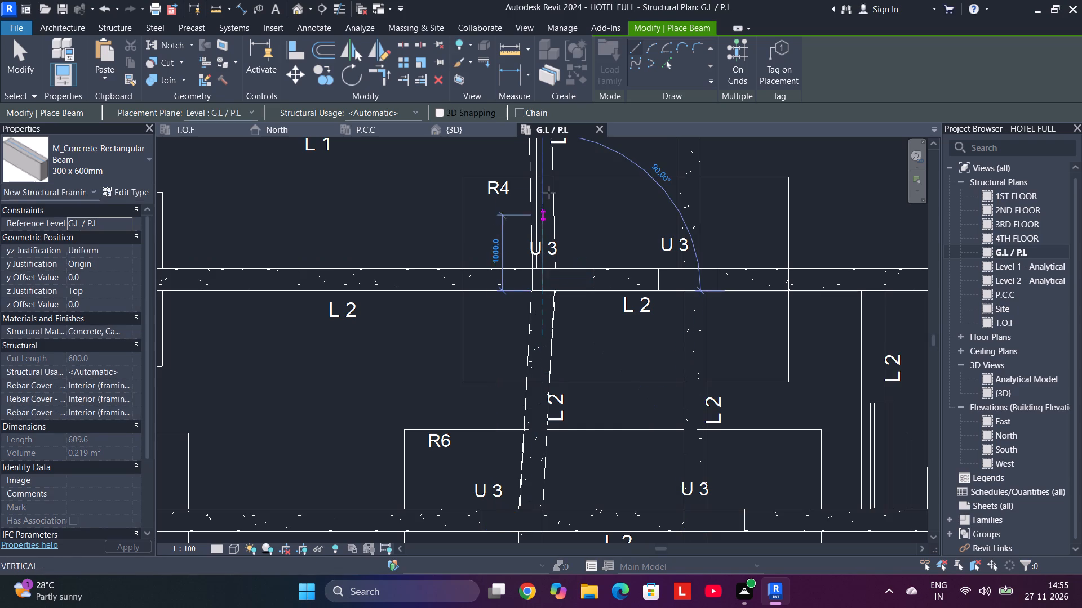
middle_click_drag(549, 192, 546, 403)
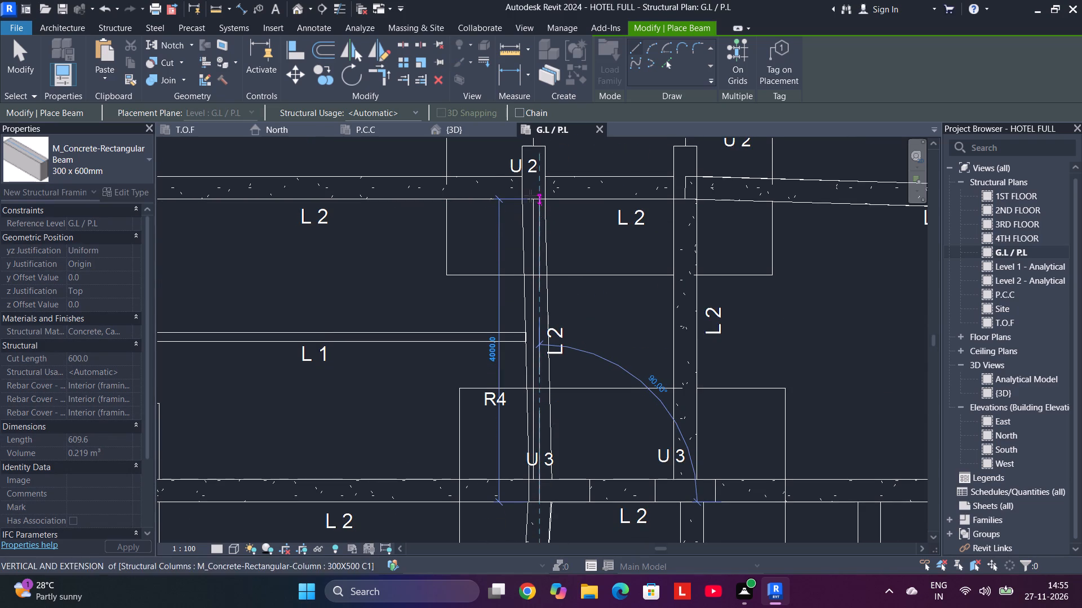
scroll(530, 188, "up", 3)
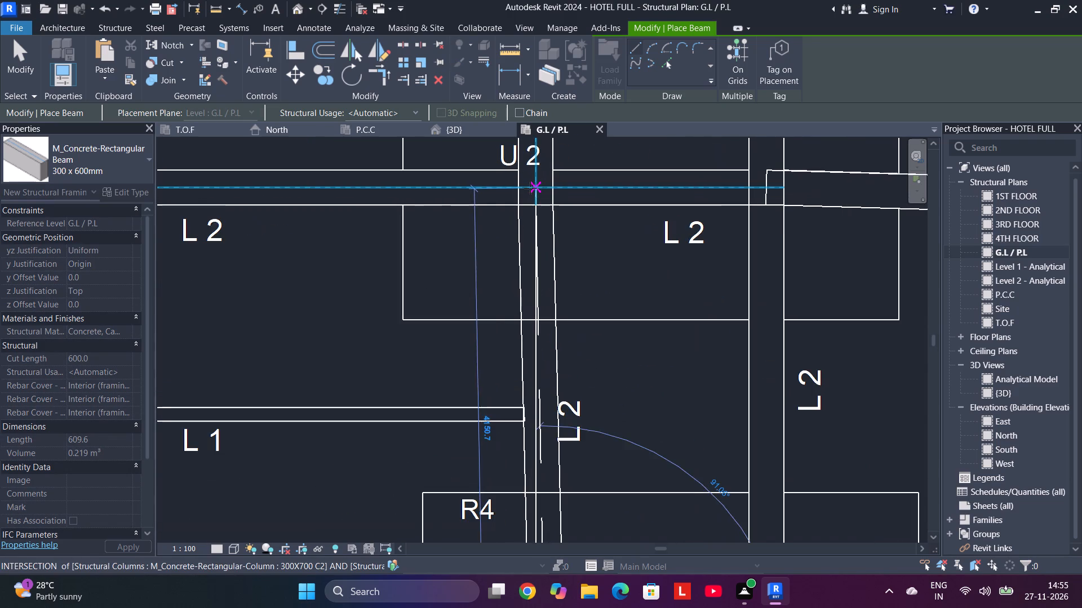
scroll(530, 188, "up", 1)
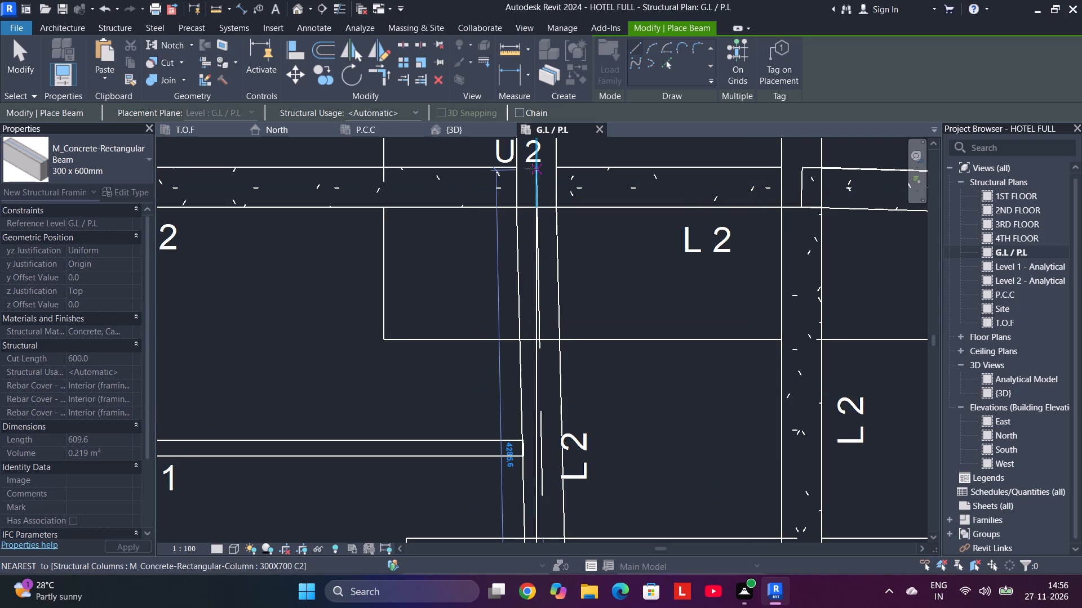
left_click(531, 169)
scroll(555, 264, "down", 10)
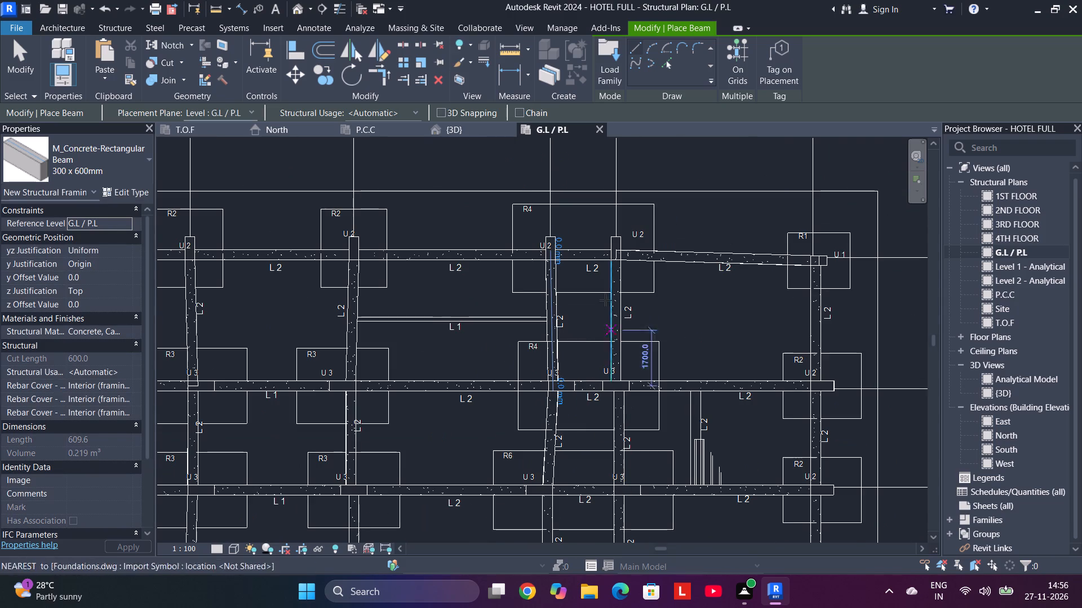
Examine the beam framing in the 3D view, the T.O.F and G.L / P.L plans, and the North elevation against its levels.
left_click(467, 128)
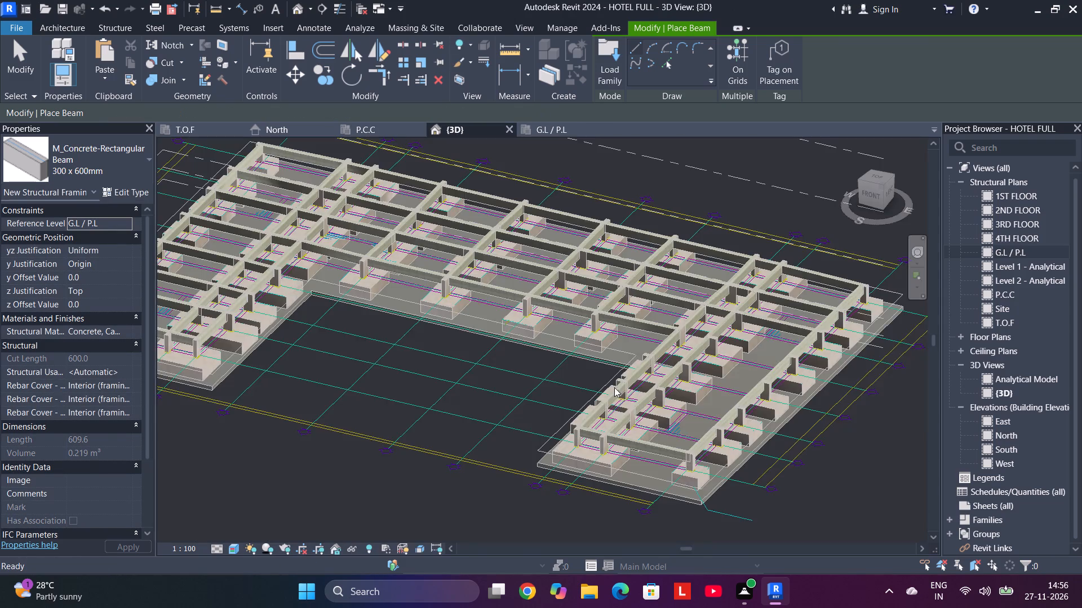
scroll(635, 359, "down", 4)
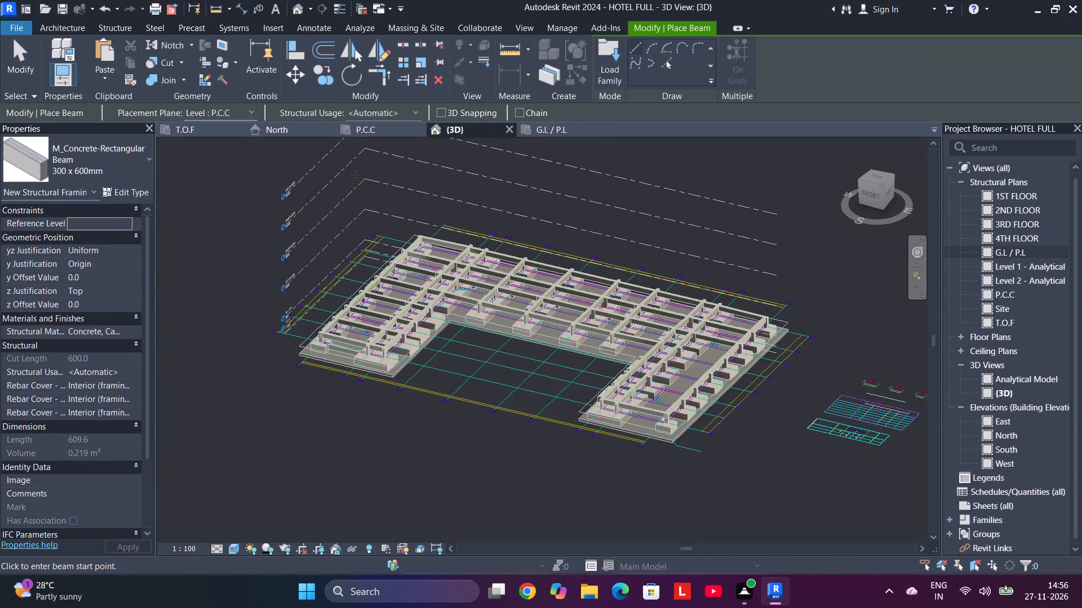
key("Escape")
key("Escape")
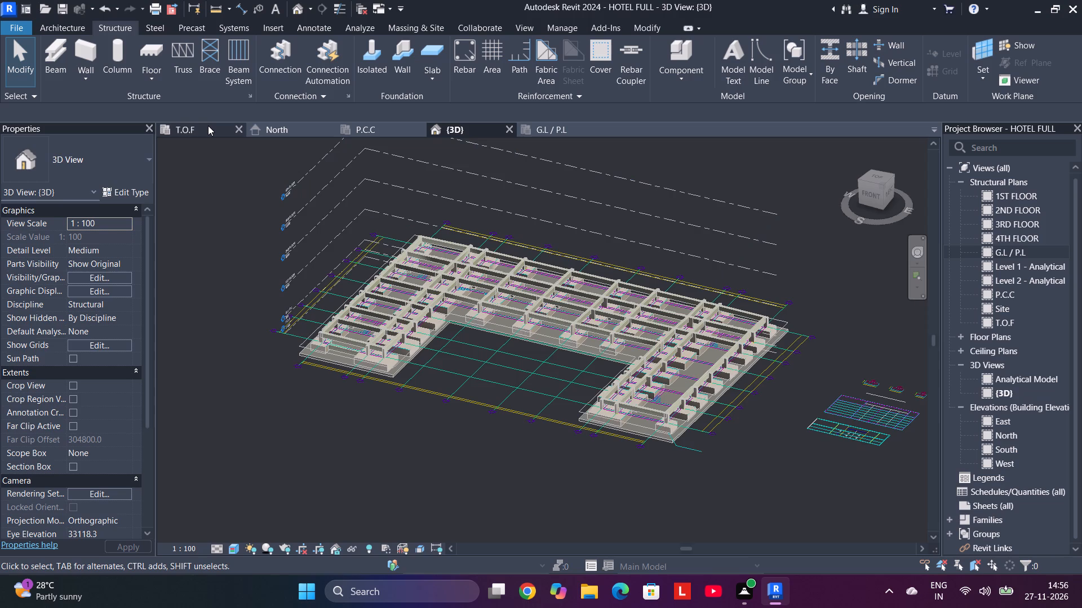
left_click(208, 126)
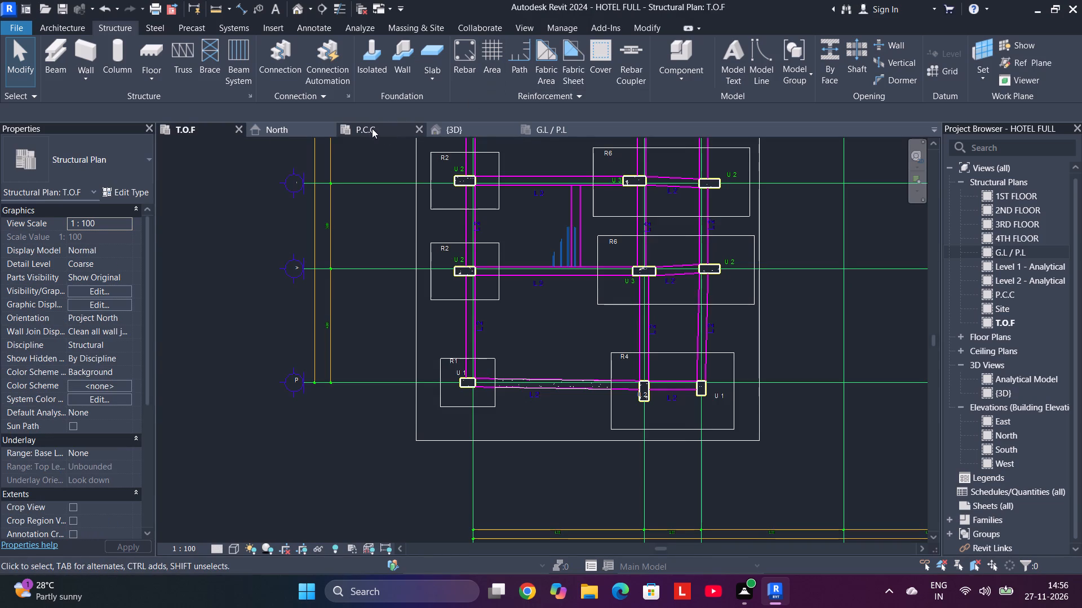
left_click(563, 130)
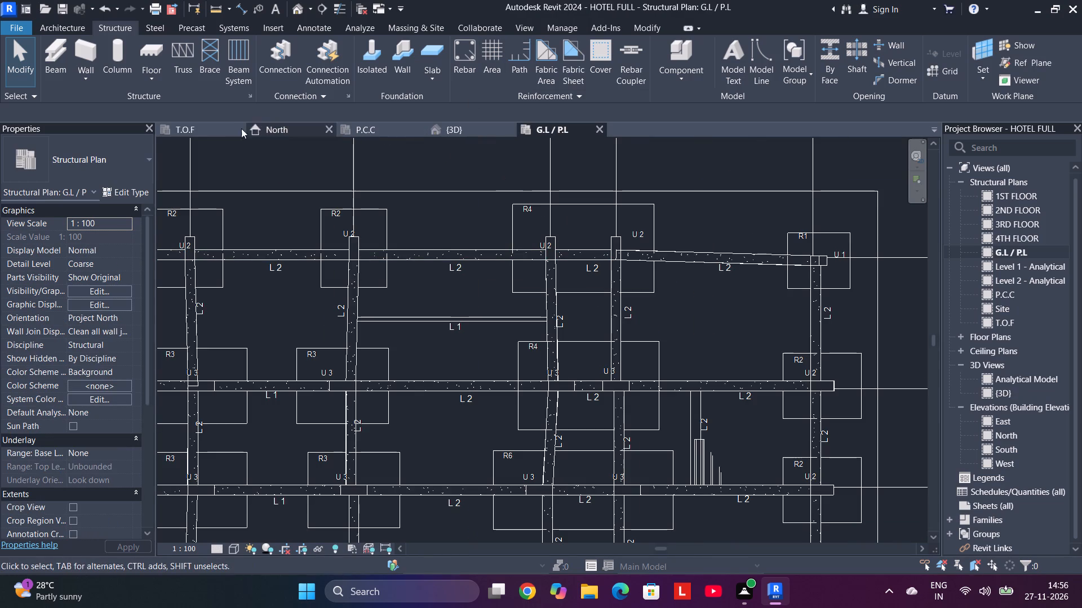
left_click(281, 130)
scroll(581, 319, "down", 4)
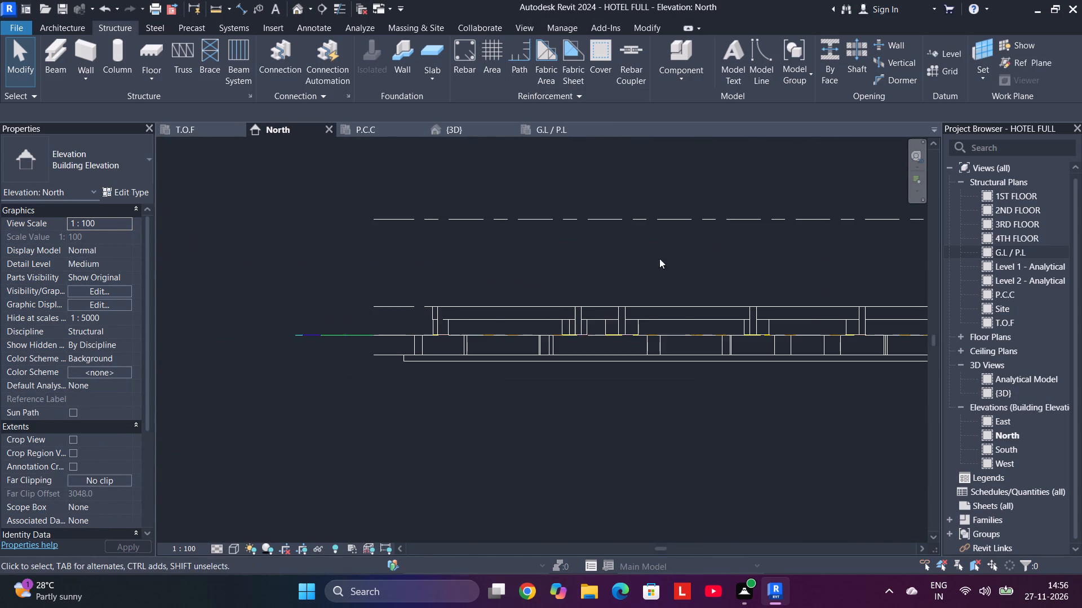
middle_click_drag(724, 265, 419, 273)
scroll(436, 269, "down", 4)
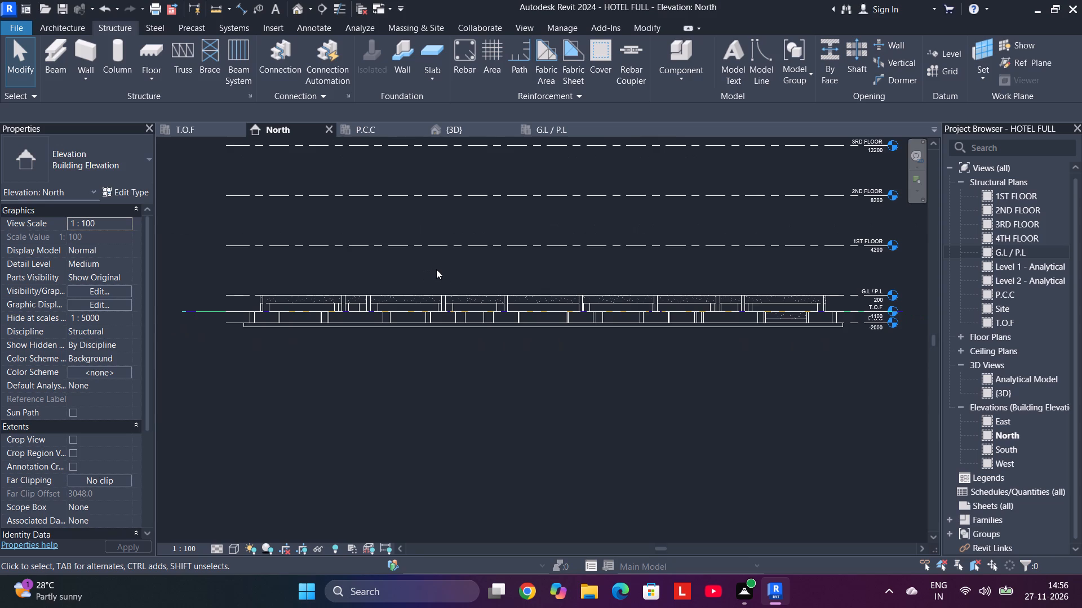
middle_click_drag(538, 265, 518, 270)
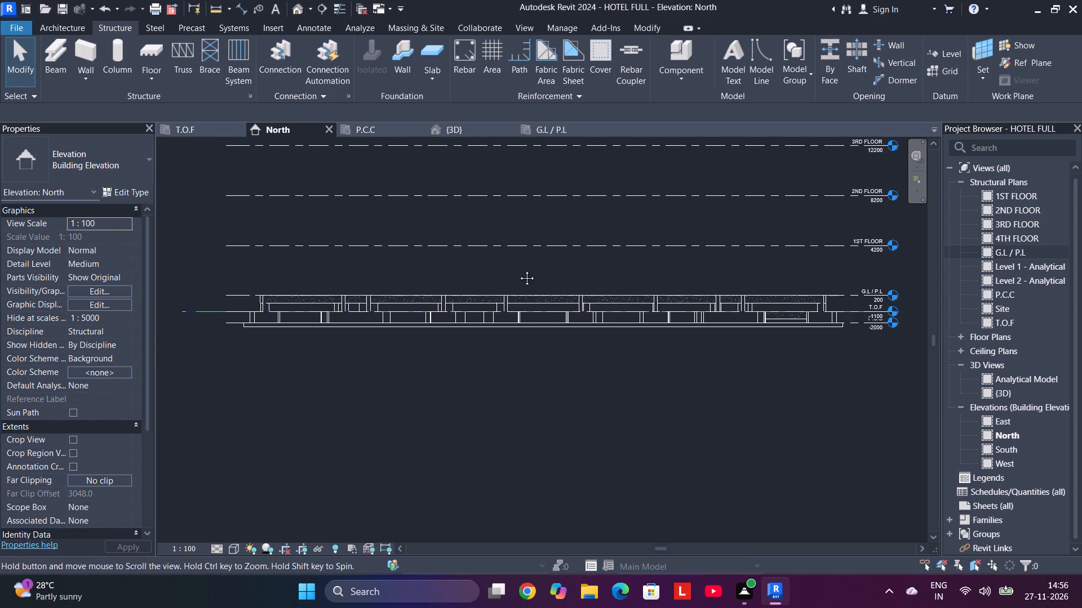
middle_click_drag(518, 270, 530, 270)
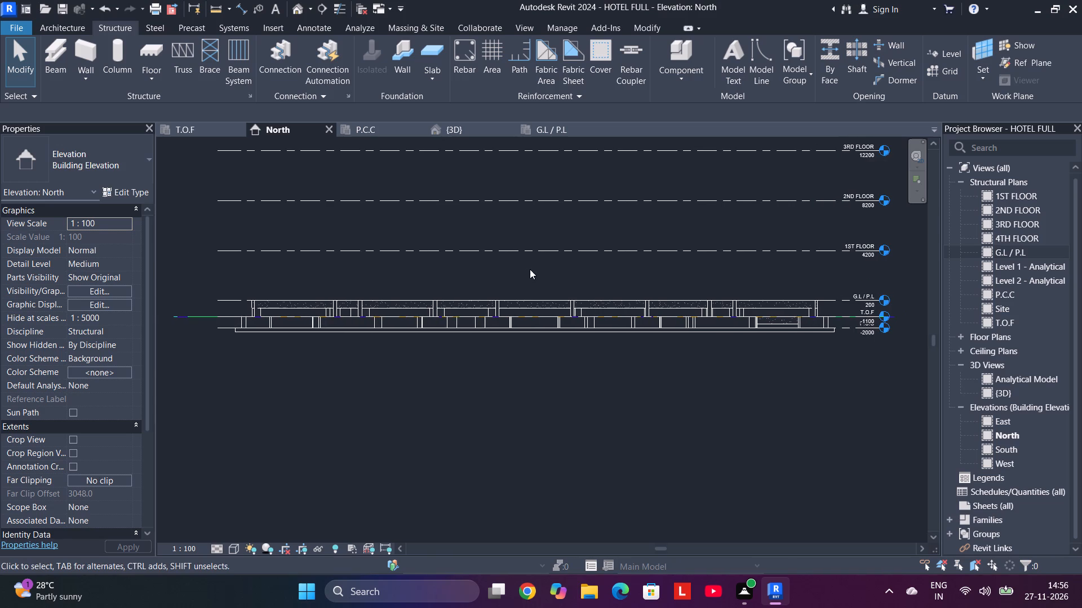
key("Escape")
key("Escape")
key("Escape")
key("Escape")
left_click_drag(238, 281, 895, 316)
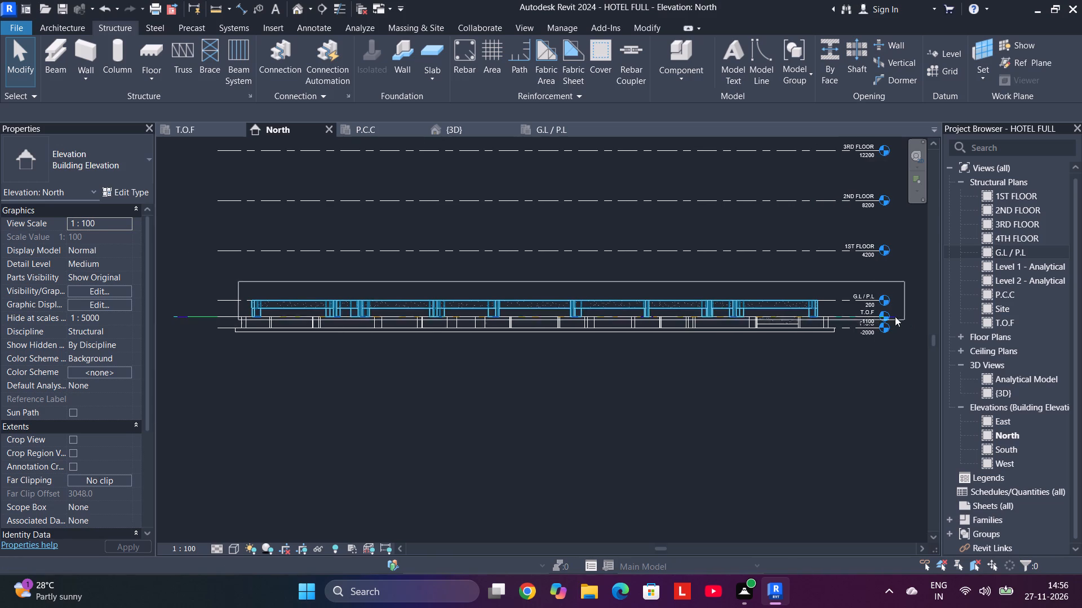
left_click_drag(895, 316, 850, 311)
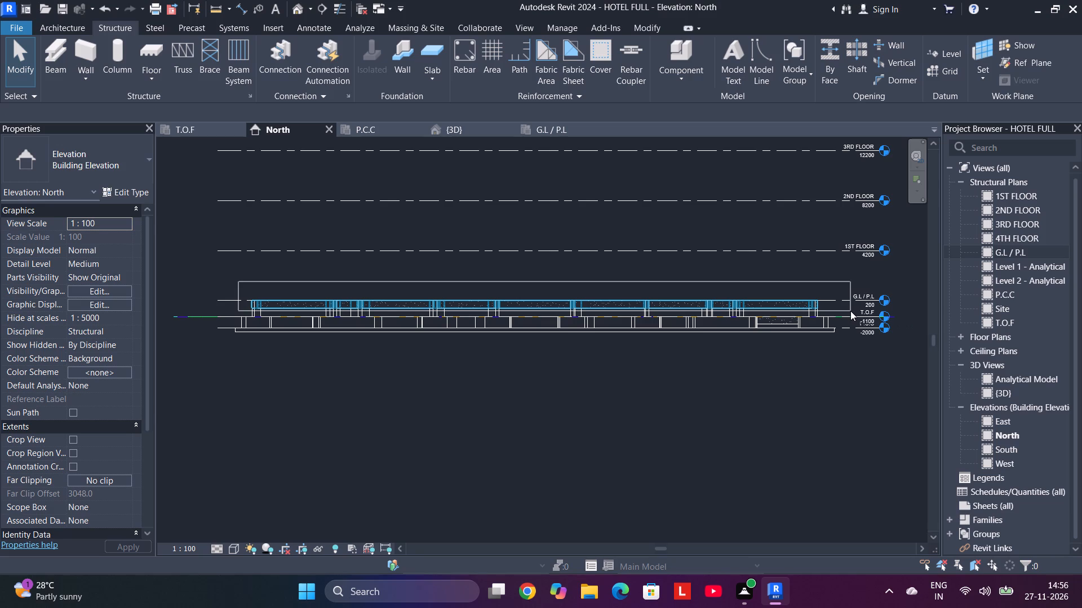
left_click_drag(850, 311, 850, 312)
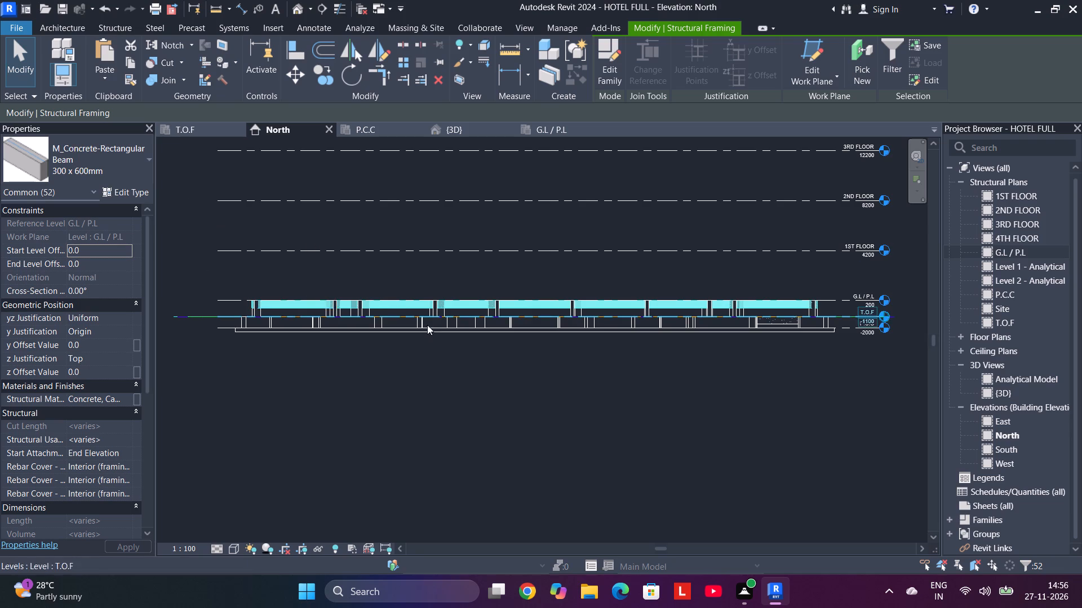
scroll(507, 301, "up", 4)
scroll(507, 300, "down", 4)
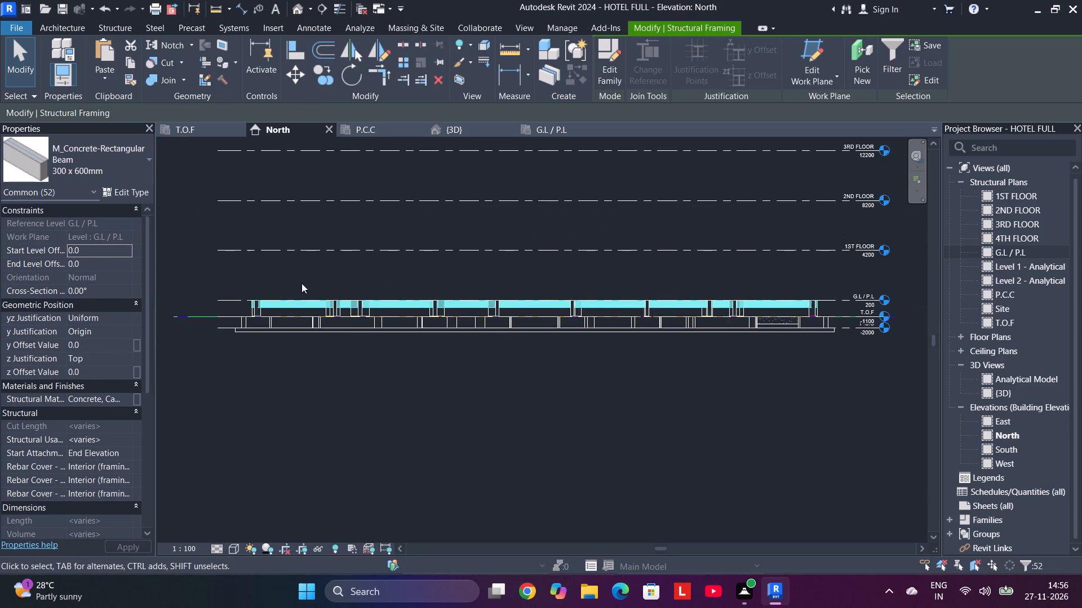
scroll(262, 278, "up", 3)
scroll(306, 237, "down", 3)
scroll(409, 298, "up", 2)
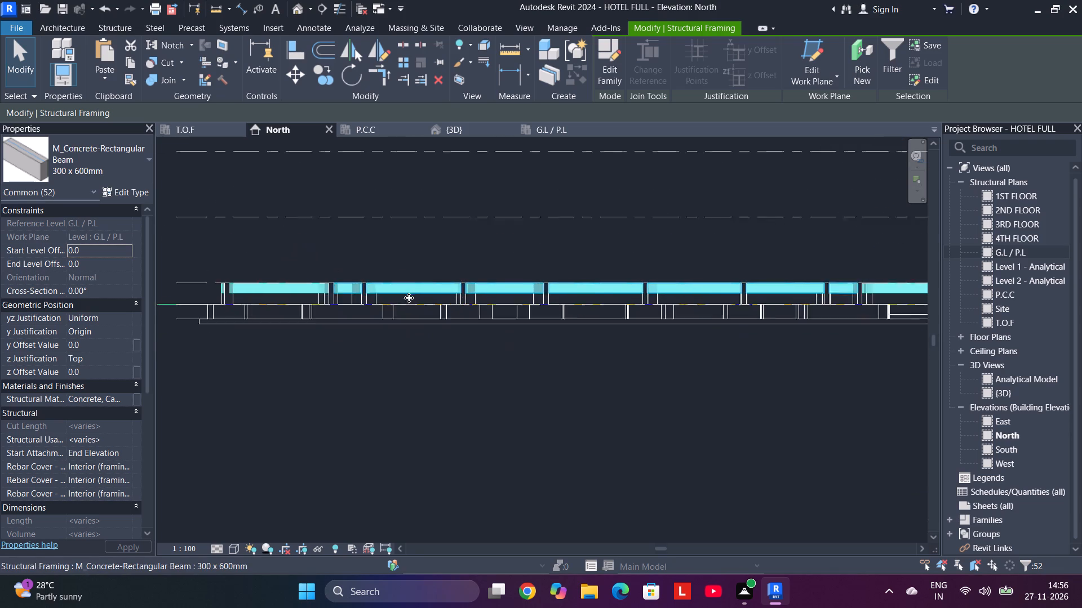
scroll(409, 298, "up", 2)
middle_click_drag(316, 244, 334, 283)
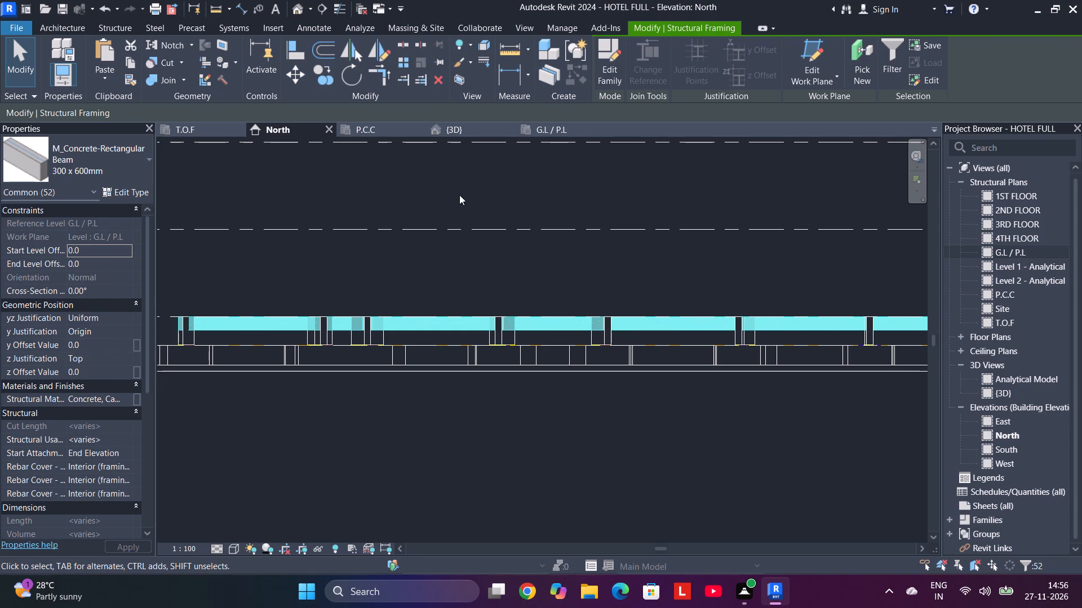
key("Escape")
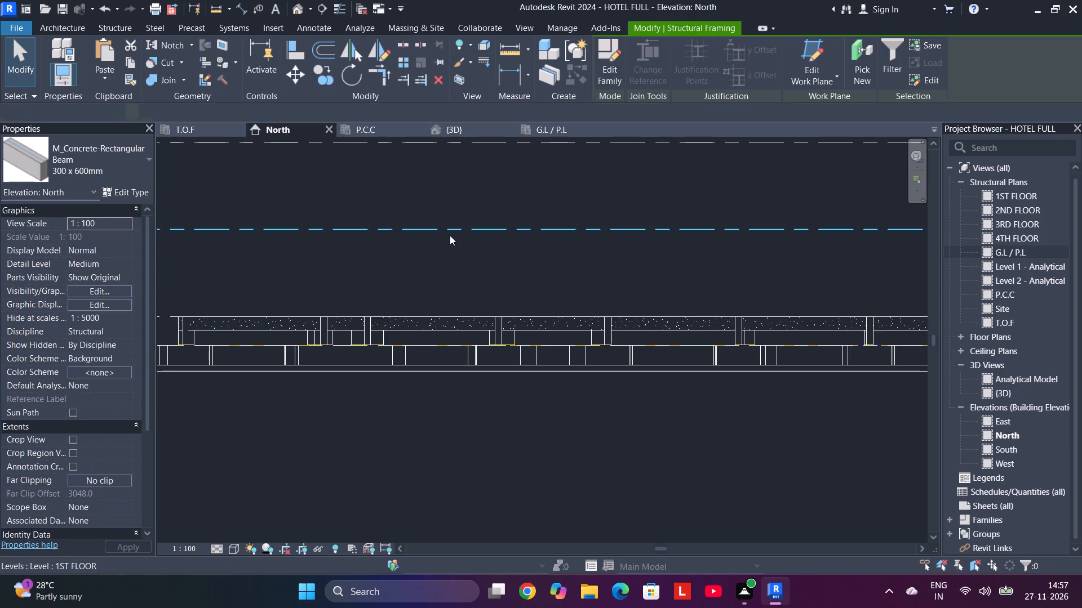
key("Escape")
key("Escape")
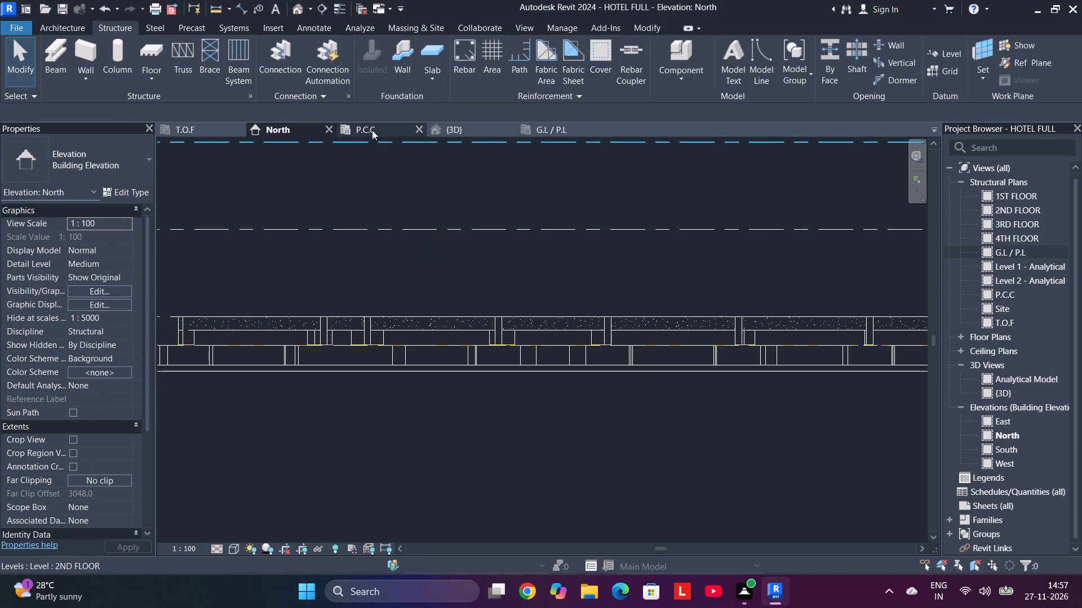
Examine the footing layout on the P.C.C plan against the beam framing in the 3D view.
left_click(372, 130)
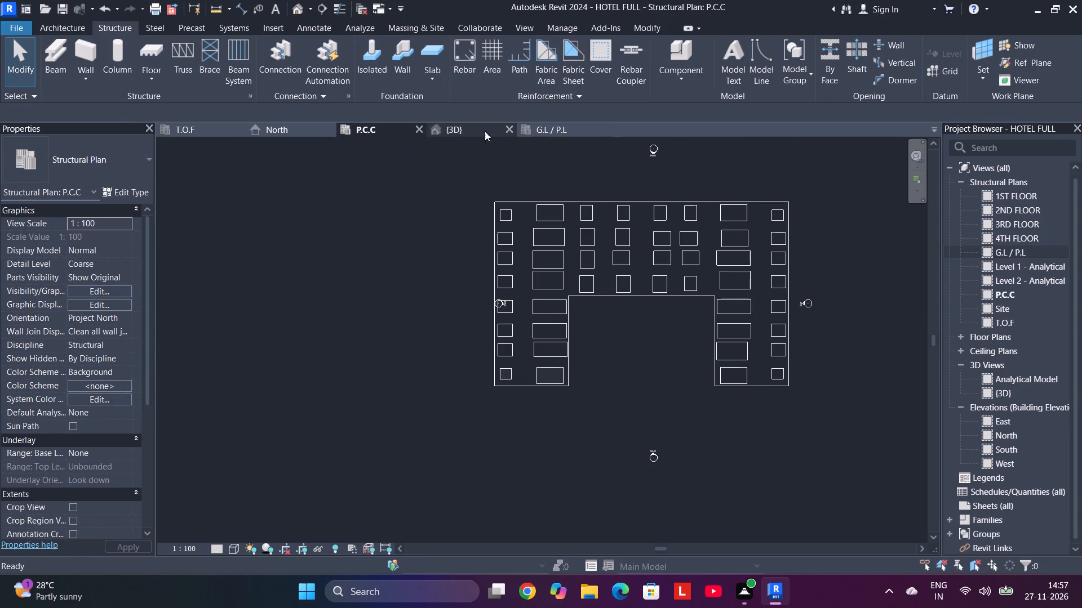
scroll(537, 225, "up", 1)
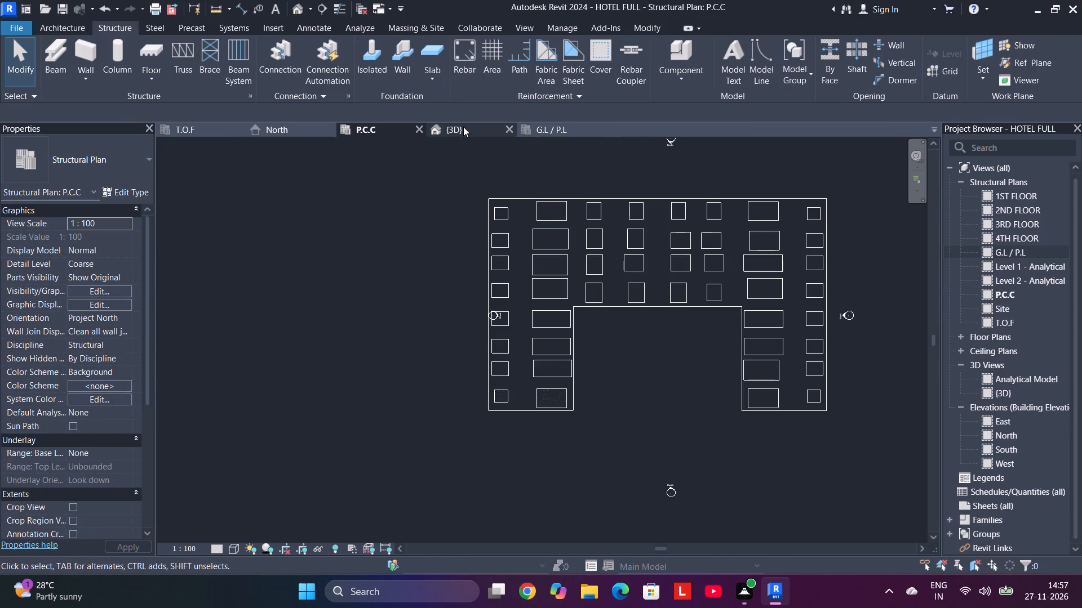
left_click(463, 127)
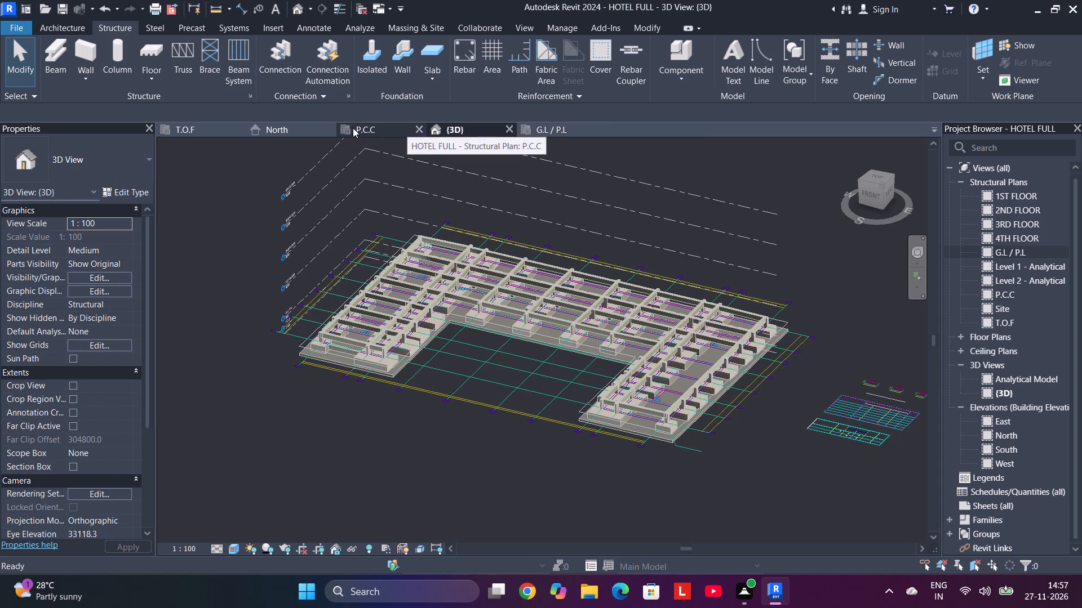
left_click(362, 126)
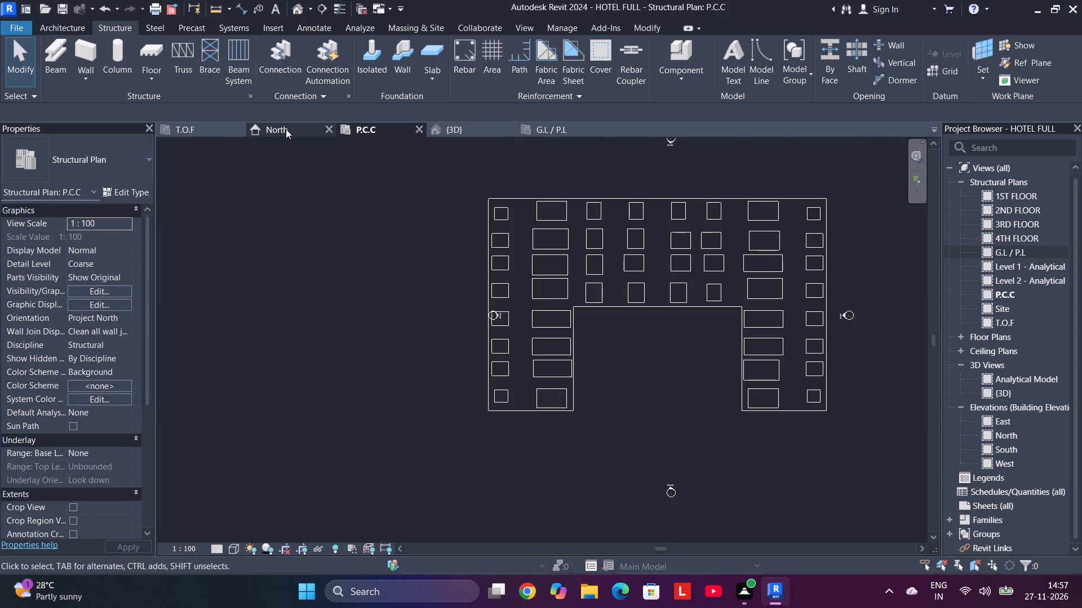
In the North elevation, select all the 300 x 600mm concrete beams along the G.L / P.L level.
left_click(286, 129)
scroll(215, 283, "down", 3)
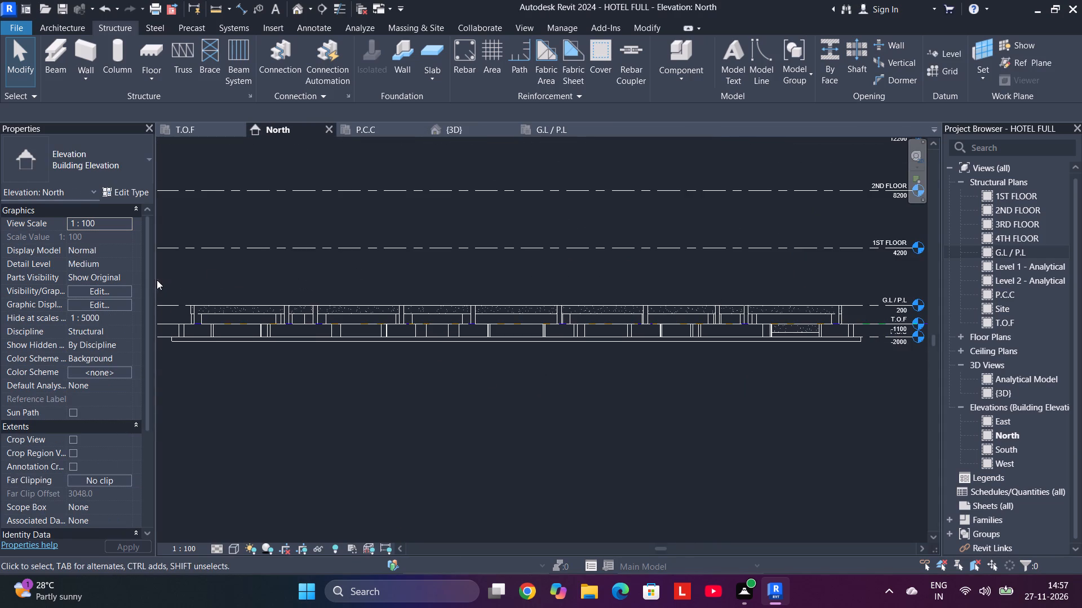
left_click_drag(177, 288, 887, 325)
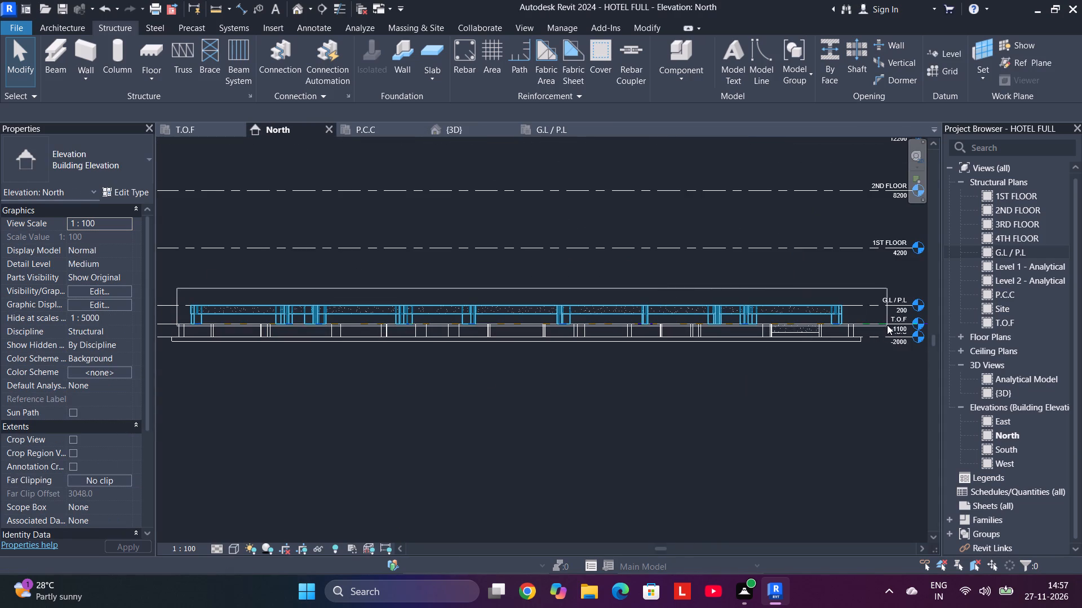
left_click_drag(887, 325, 884, 319)
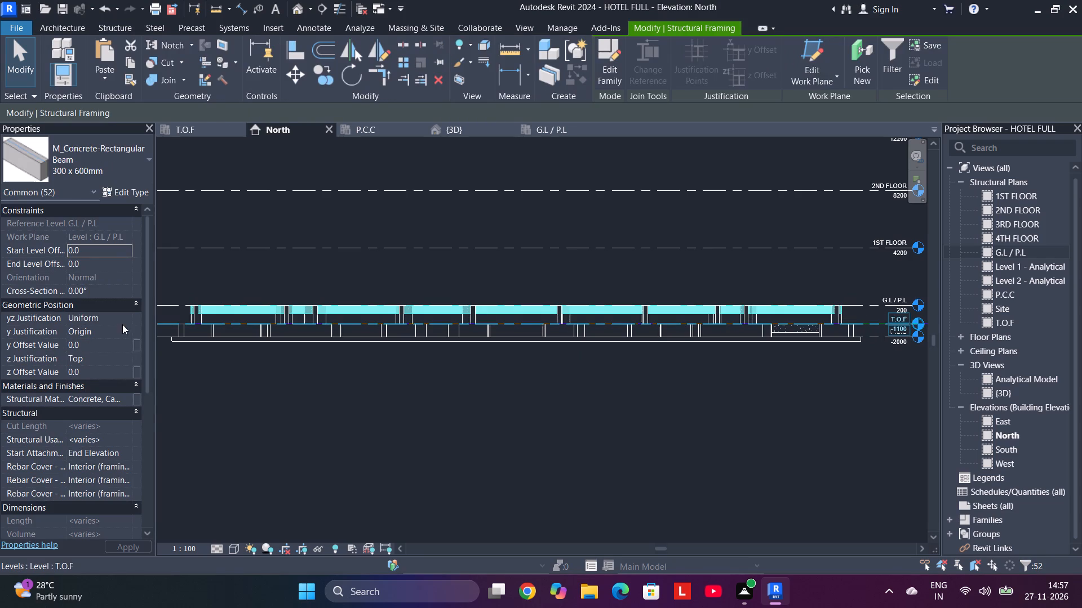
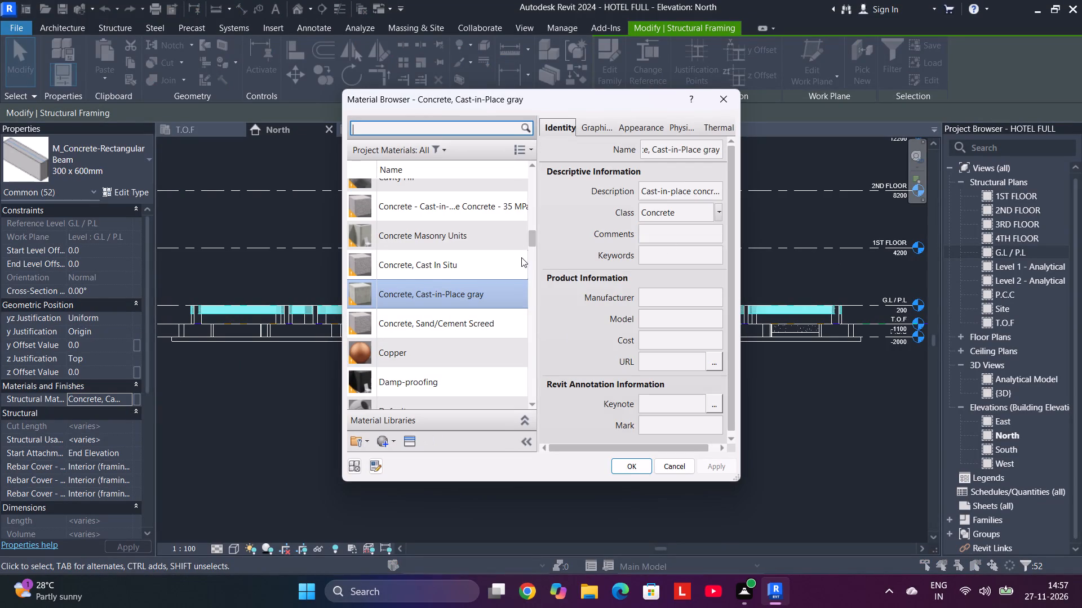
Apply Concrete, Cast-in-Place gray as the structural material of the selected G.L / P.L beams.
left_click(518, 257)
left_click(634, 469)
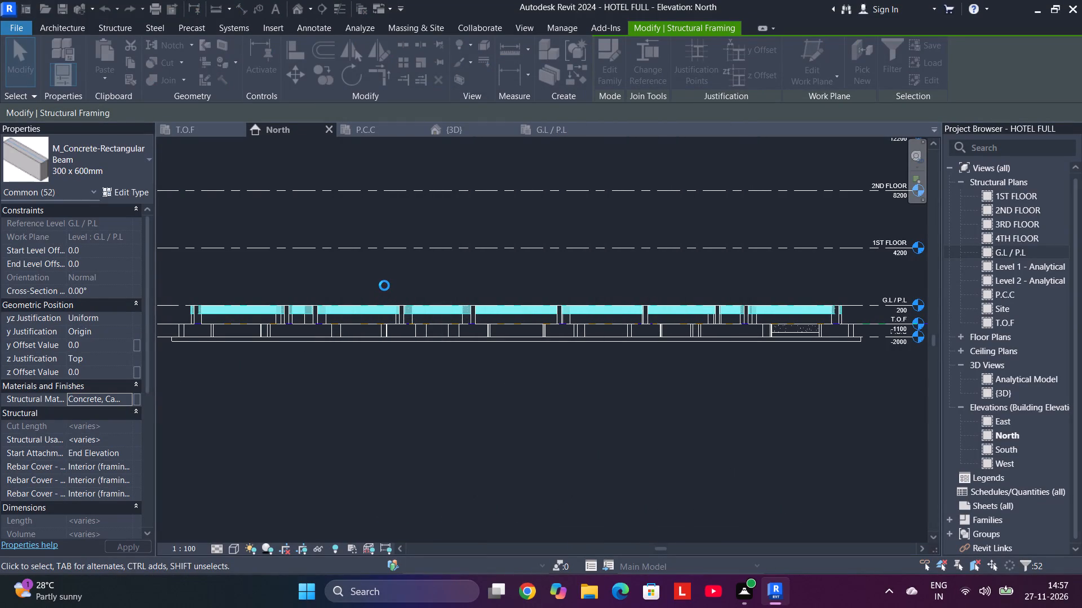
key("Escape")
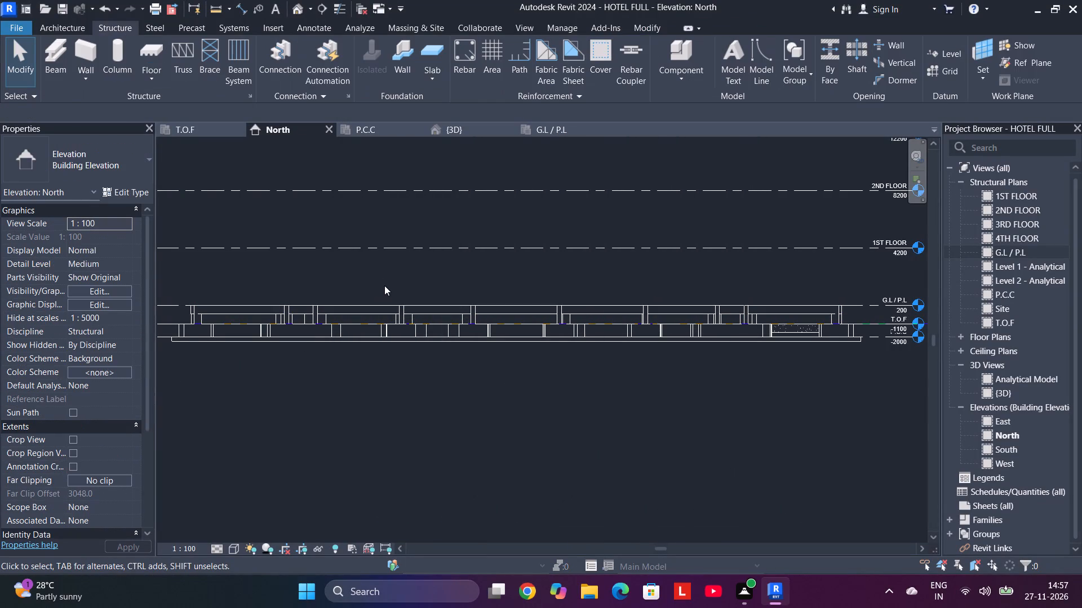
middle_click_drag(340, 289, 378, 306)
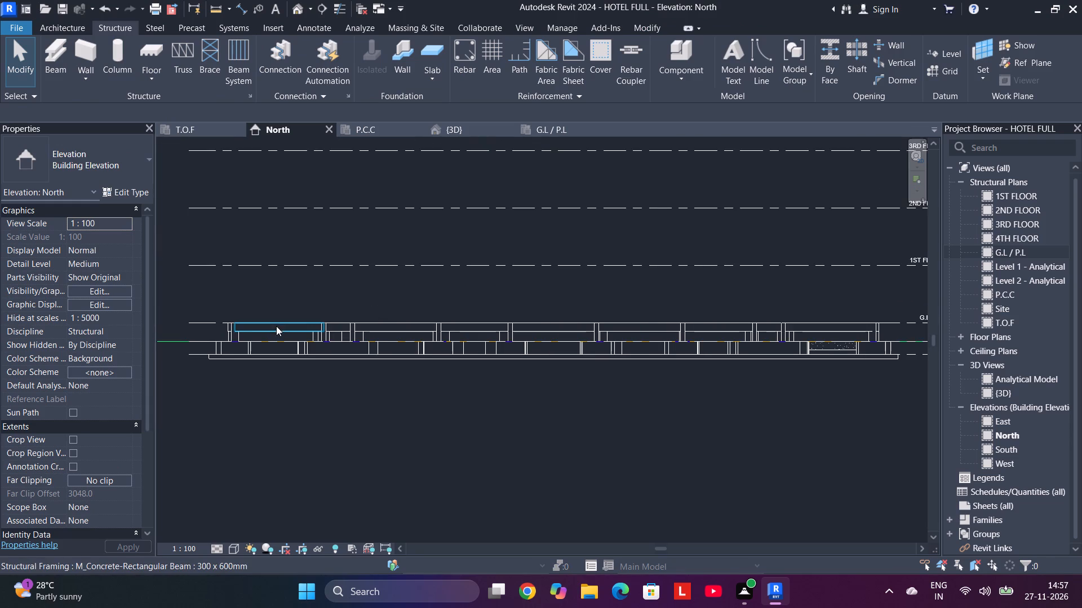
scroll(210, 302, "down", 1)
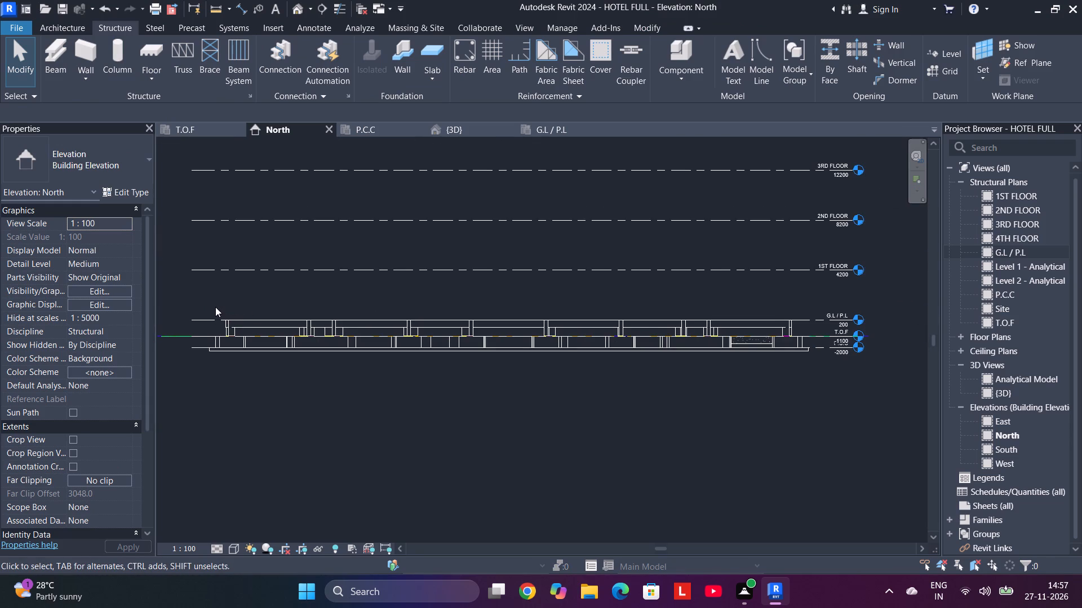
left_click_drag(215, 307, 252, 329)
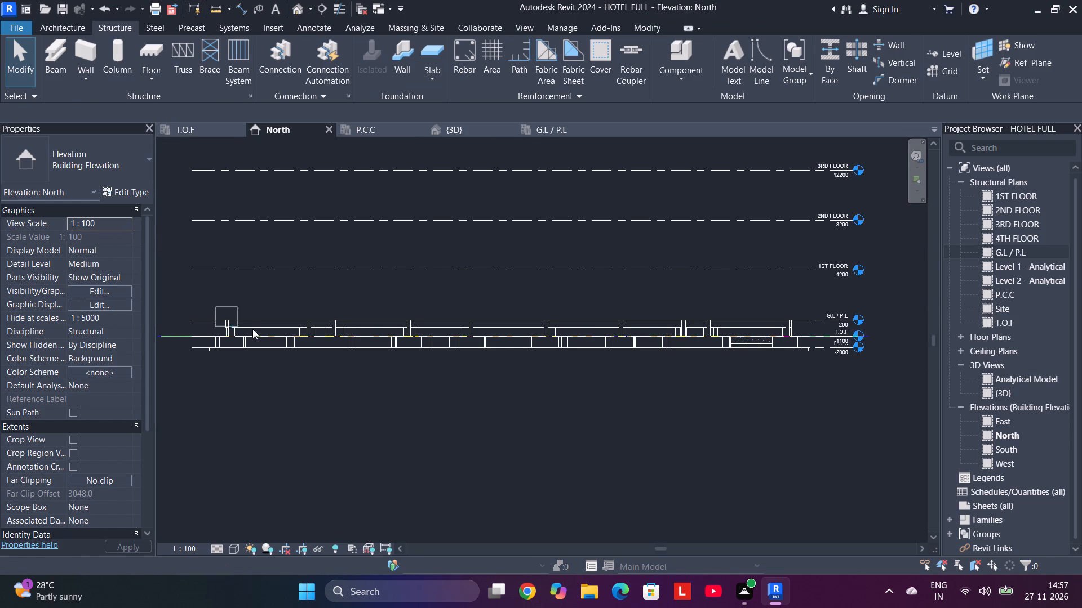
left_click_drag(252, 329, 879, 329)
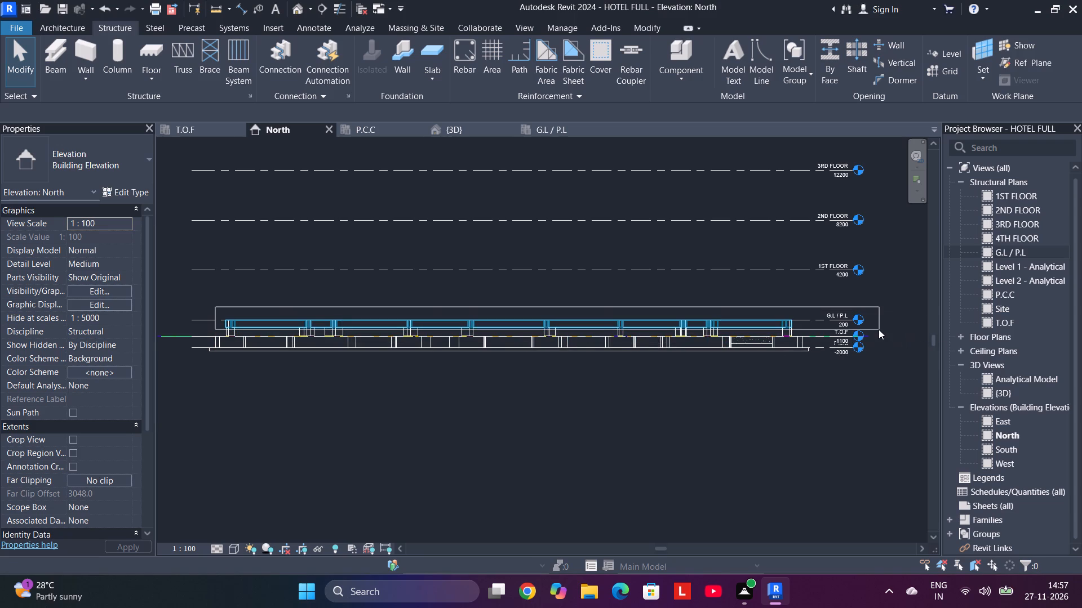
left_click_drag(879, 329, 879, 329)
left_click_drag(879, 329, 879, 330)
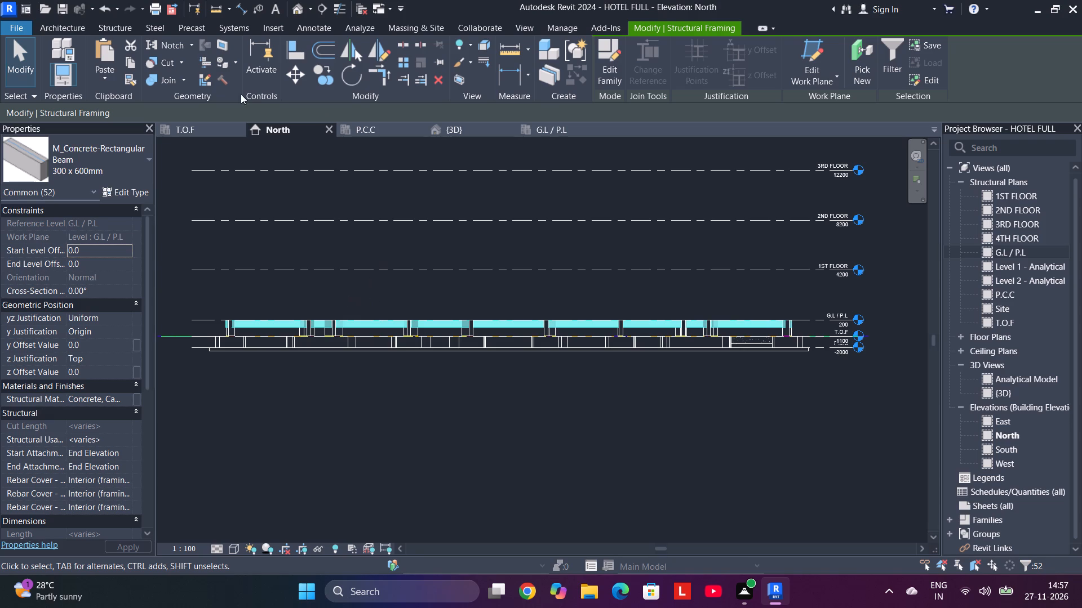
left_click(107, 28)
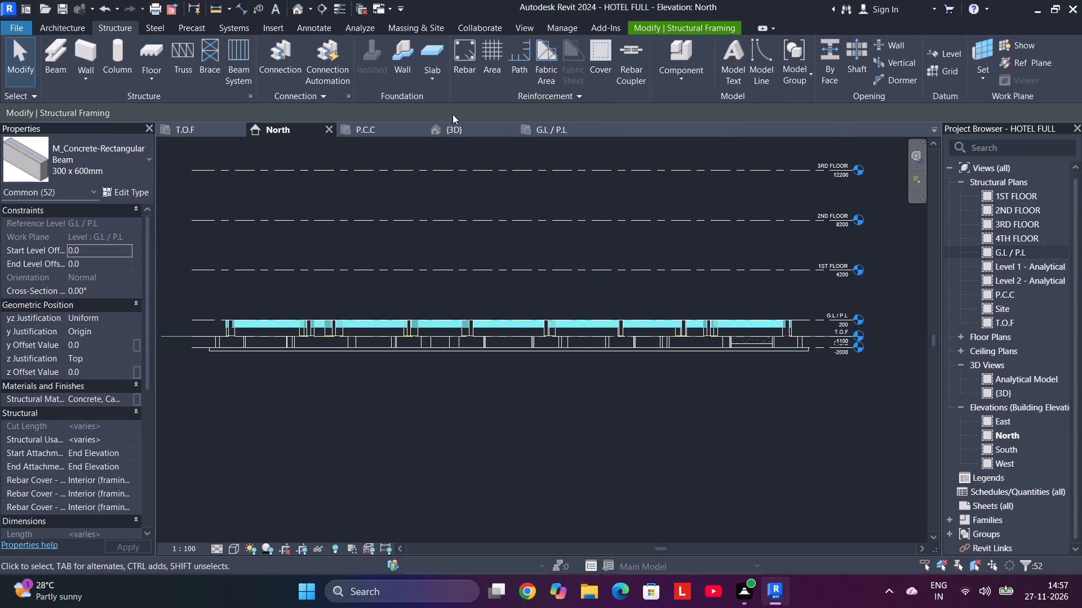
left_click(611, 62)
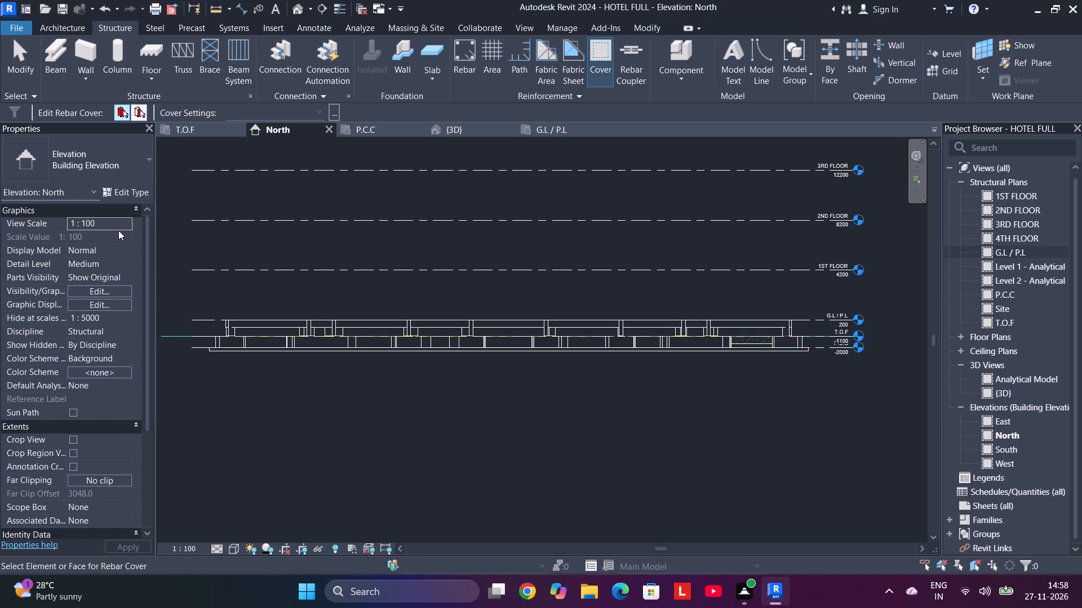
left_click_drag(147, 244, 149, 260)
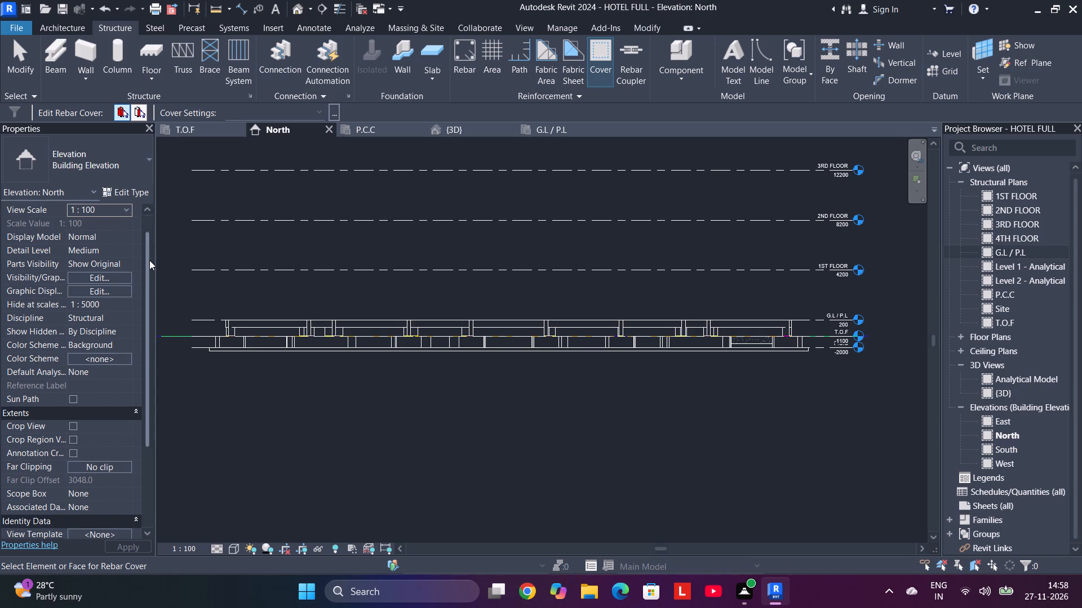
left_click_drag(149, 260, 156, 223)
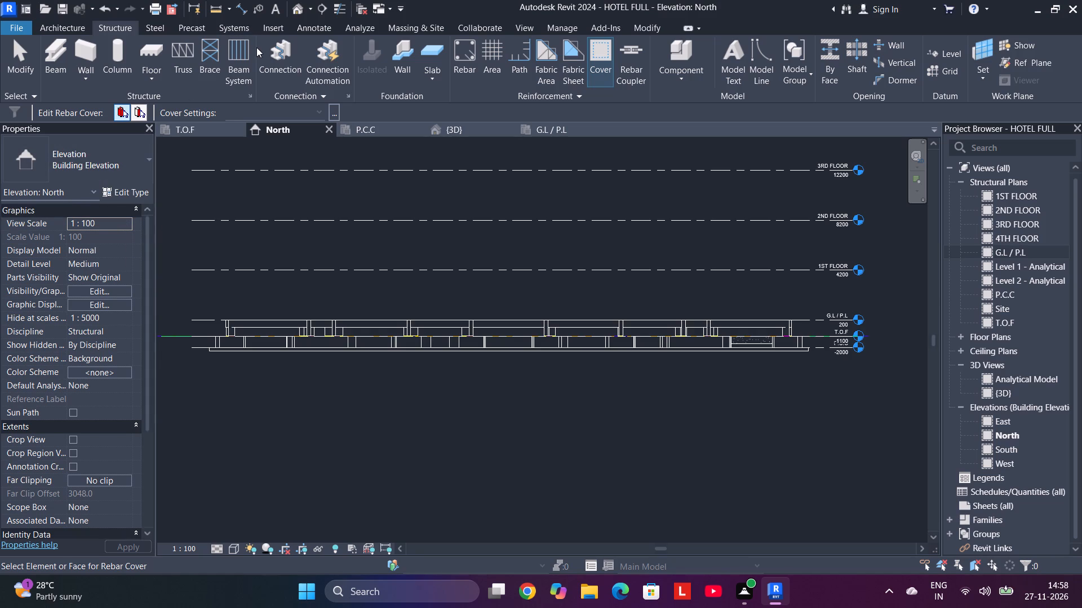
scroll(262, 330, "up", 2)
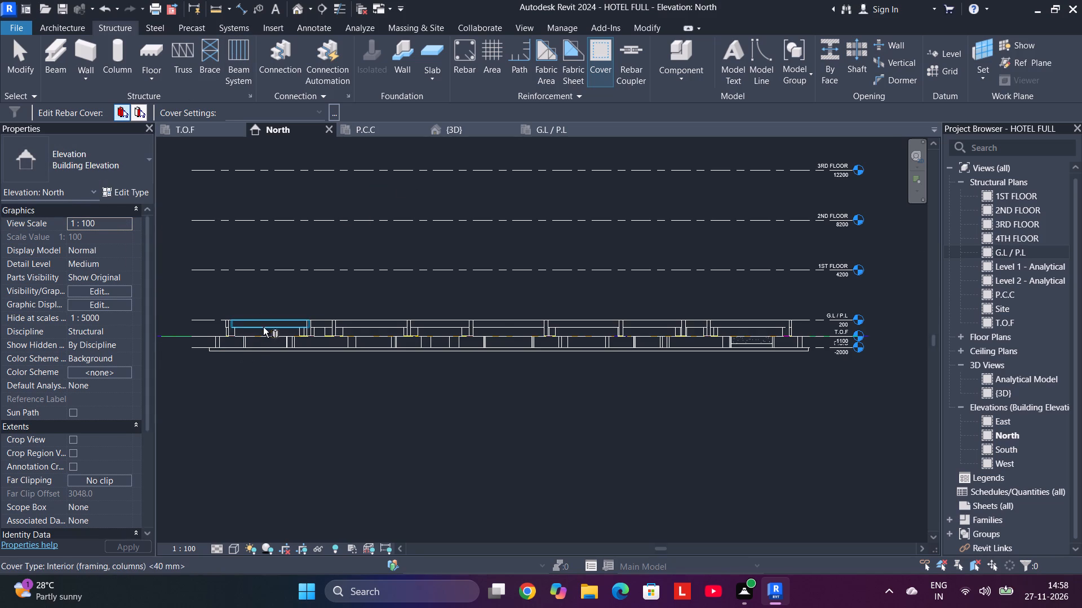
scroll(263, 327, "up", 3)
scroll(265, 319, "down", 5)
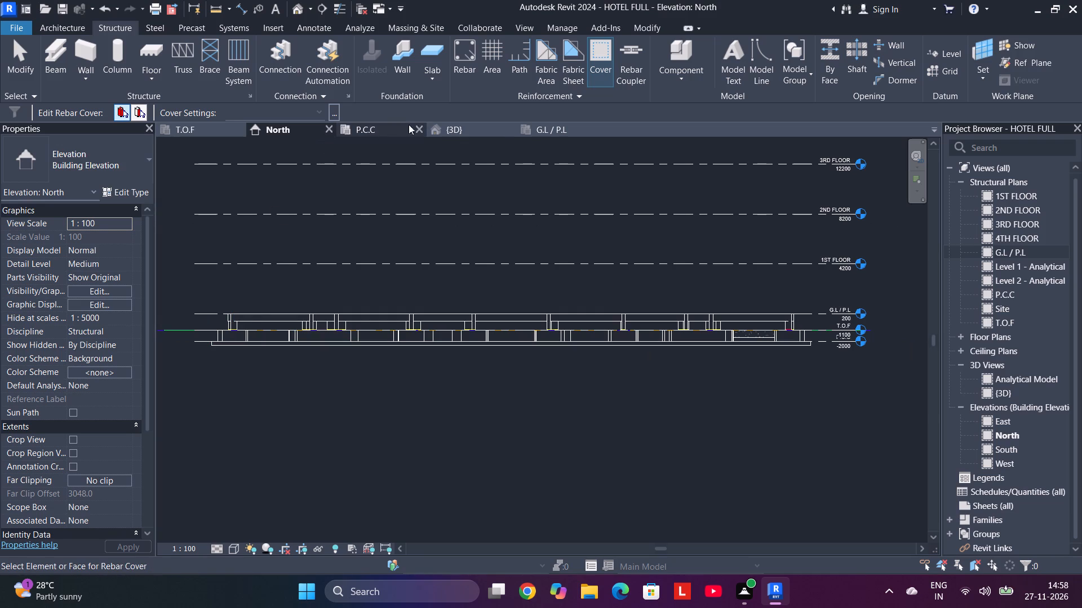
On the G.L / P.L plan, draw a north-facing building section through the northwest corner R1 footing, with far clip offset about 1450 mm.
left_click(551, 129)
scroll(454, 290, "down", 6)
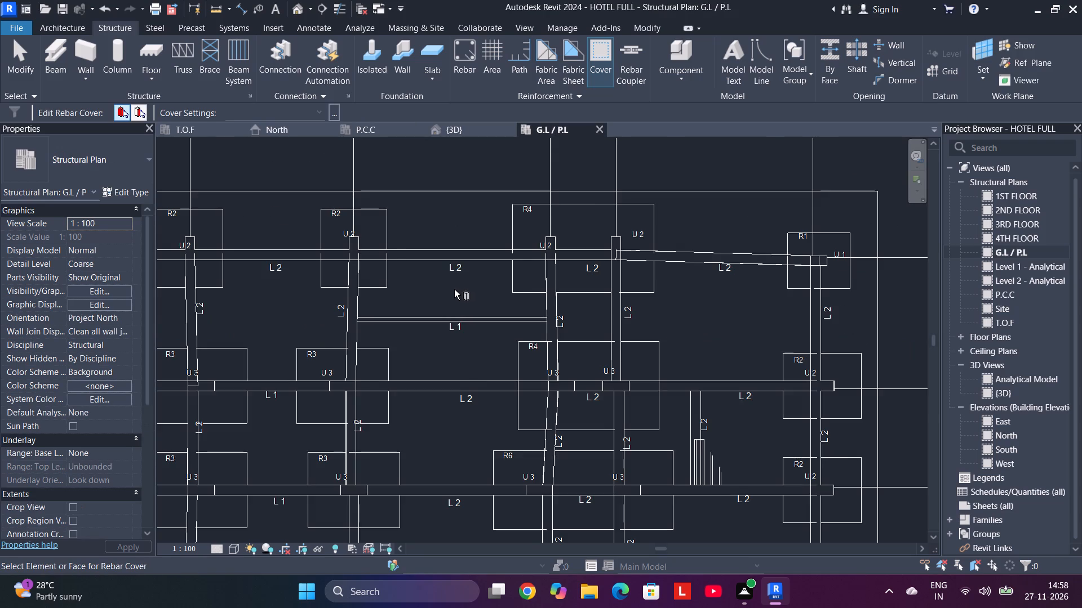
middle_click_drag(423, 228, 799, 214)
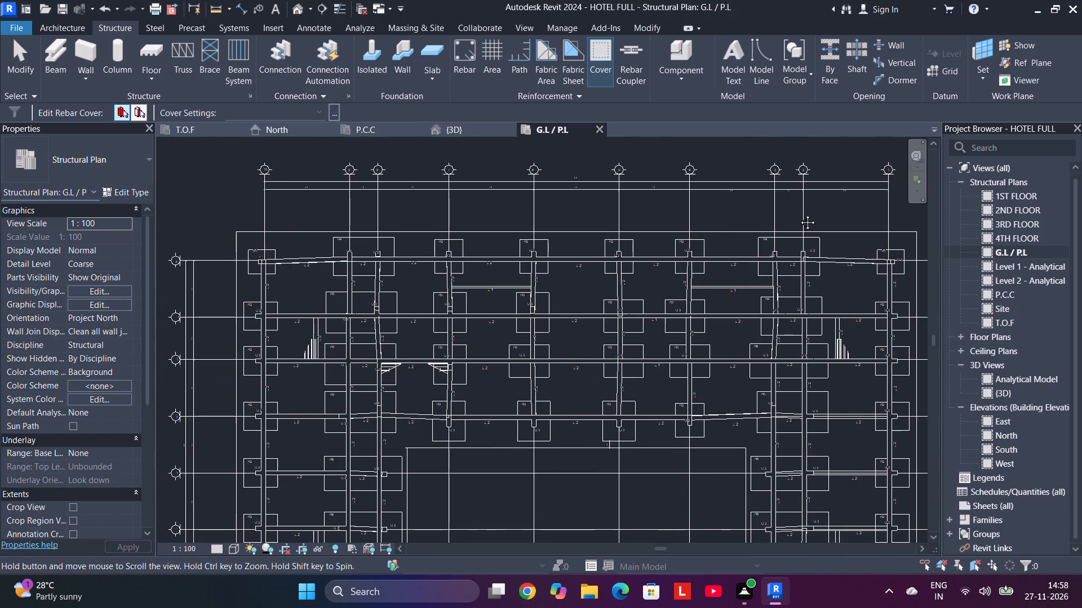
middle_click_drag(799, 214, 815, 217)
scroll(352, 252, "up", 3)
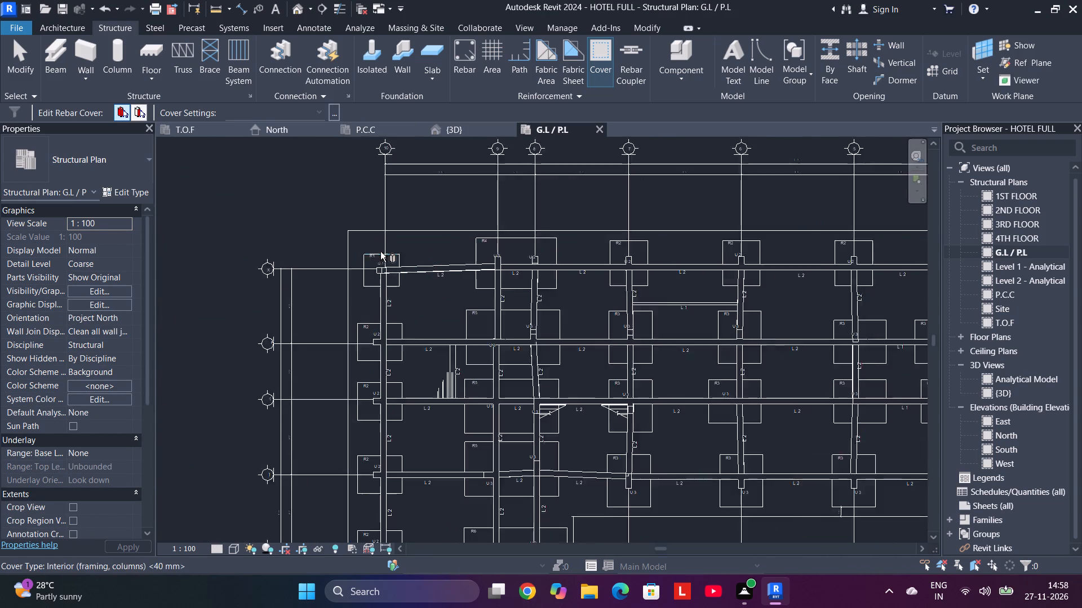
scroll(393, 261, "up", 4)
scroll(393, 262, "down", 3)
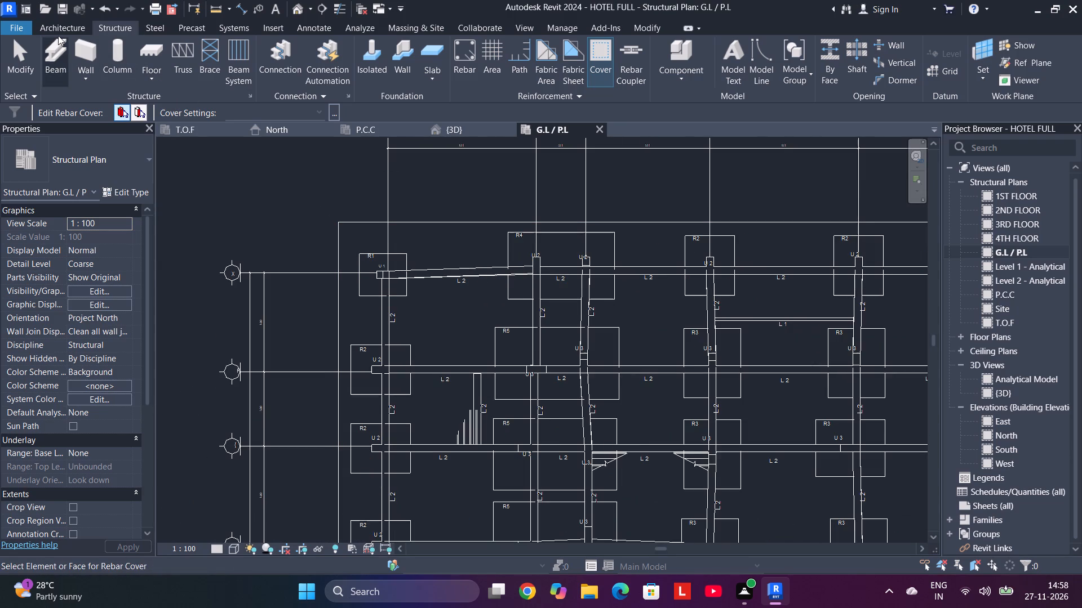
left_click(326, 6)
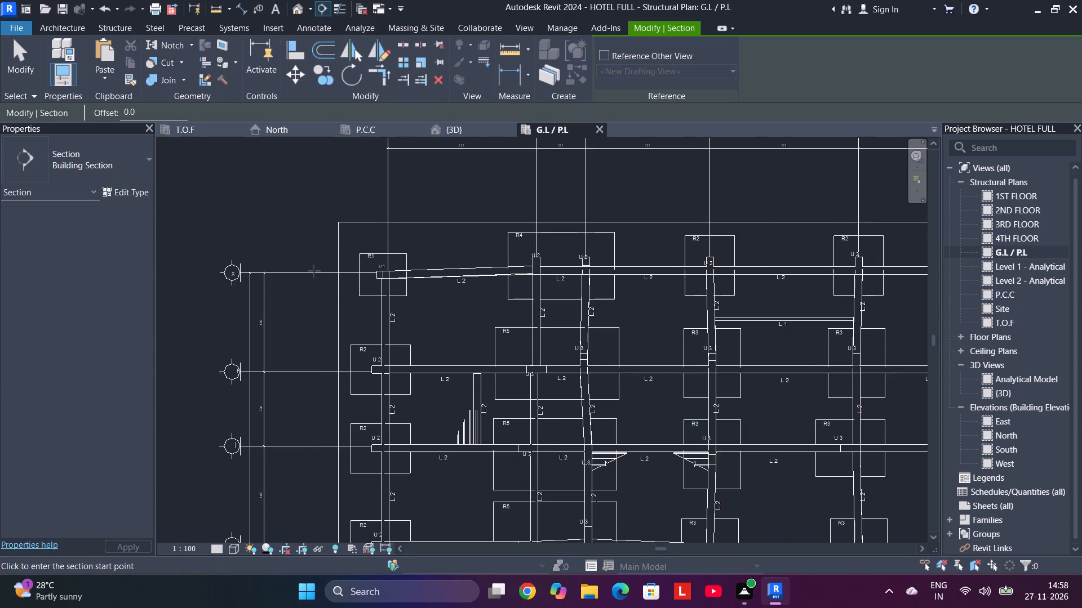
left_click(435, 277)
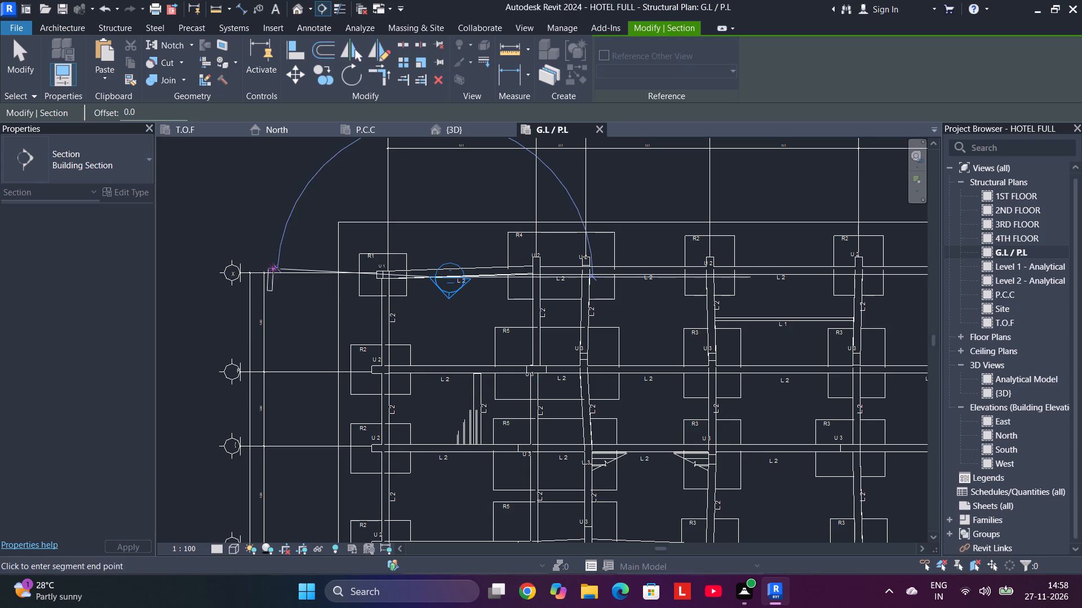
left_click(295, 280)
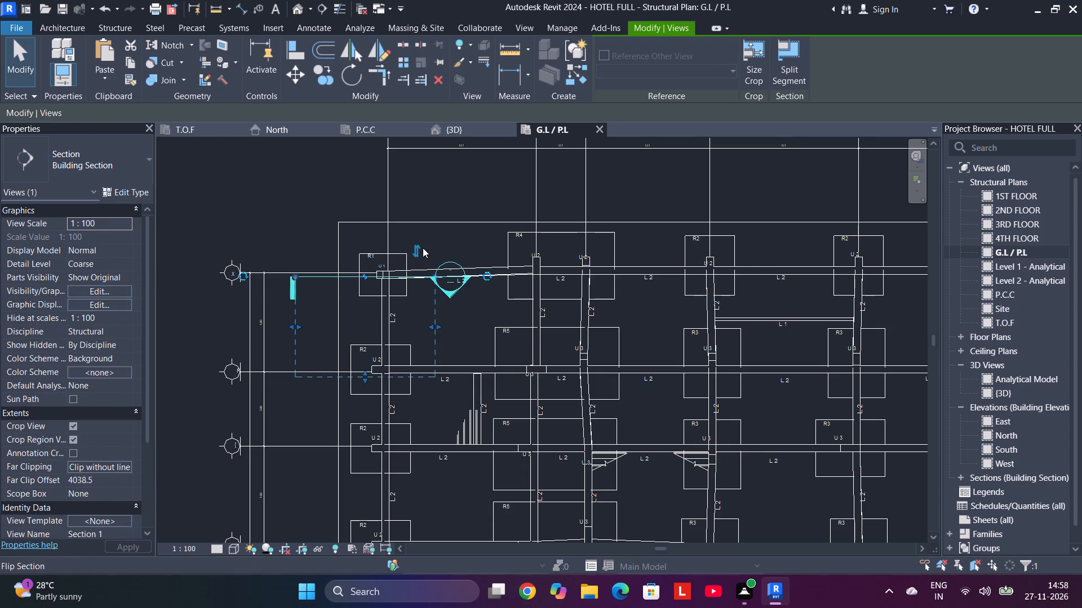
left_click(422, 248)
left_click_drag(372, 185, 378, 243)
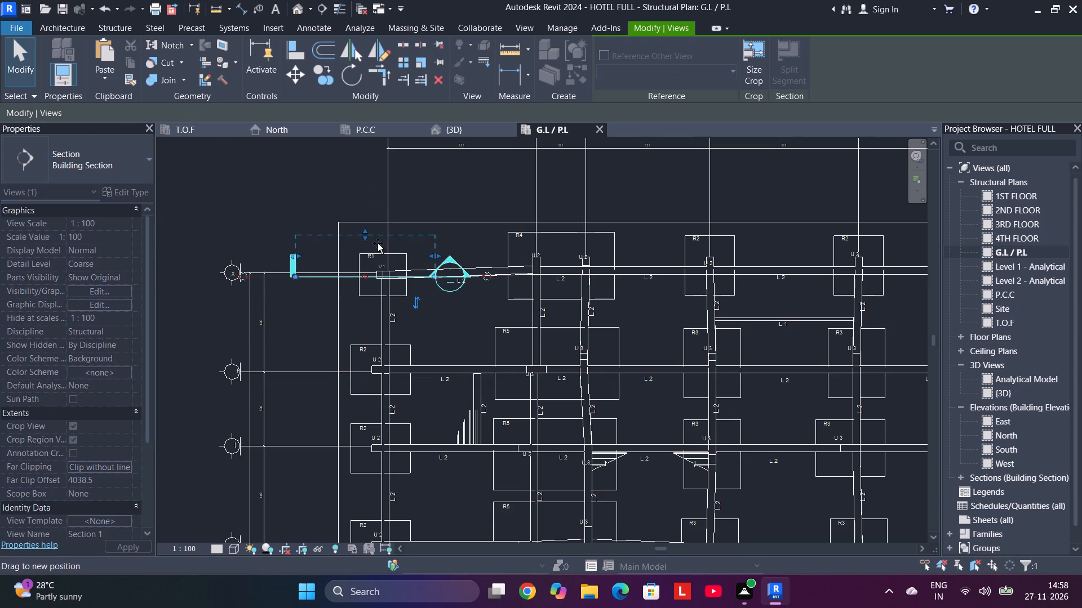
left_click_drag(378, 243, 380, 249)
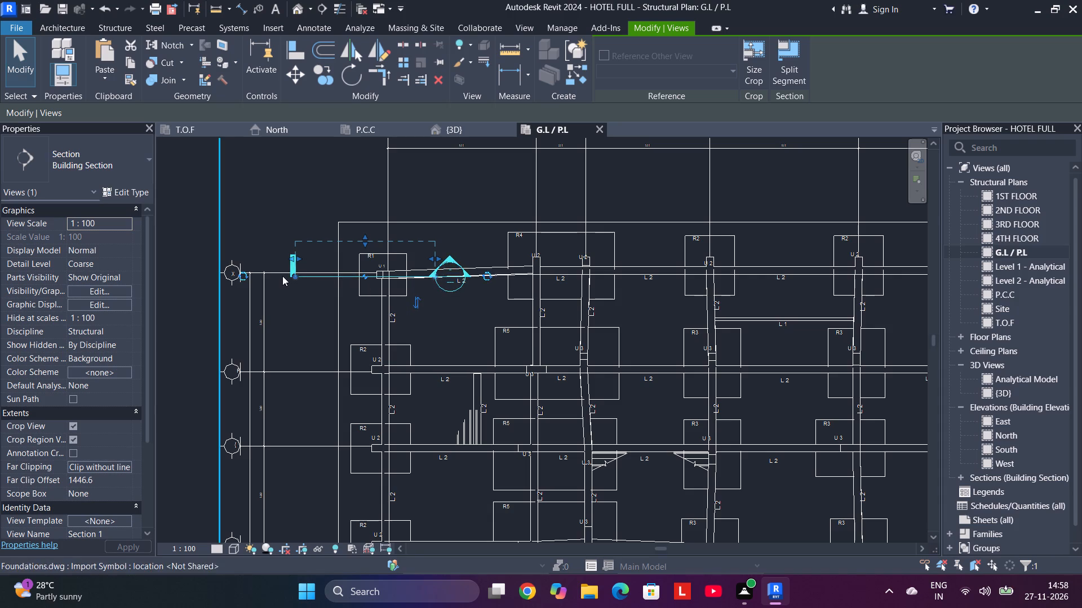
Open the new section's view and examine the R1 footing and its column base.
right_click(292, 269)
left_click(376, 251)
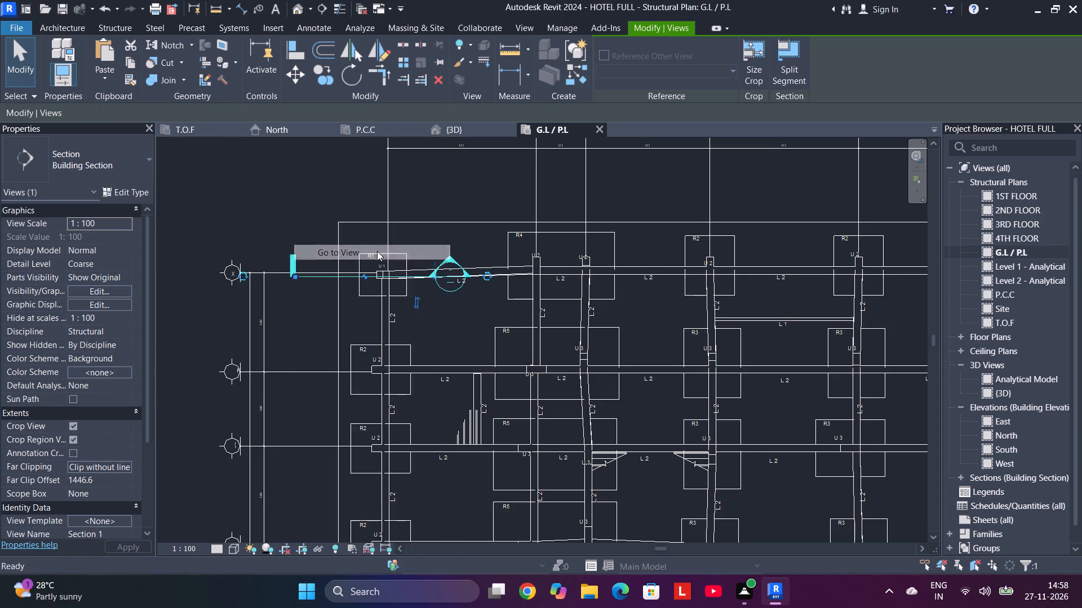
scroll(391, 267, "down", 5)
middle_click_drag(658, 253, 603, 325)
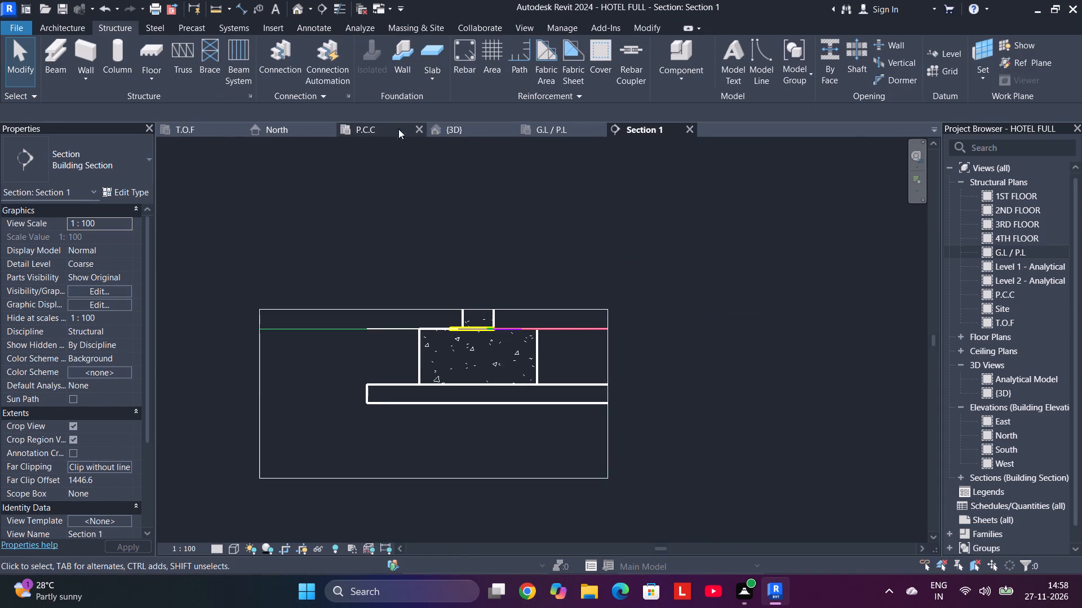
Examine the framing in the 3D view and the foundation levels around T.O.F in the North elevation.
left_click(475, 129)
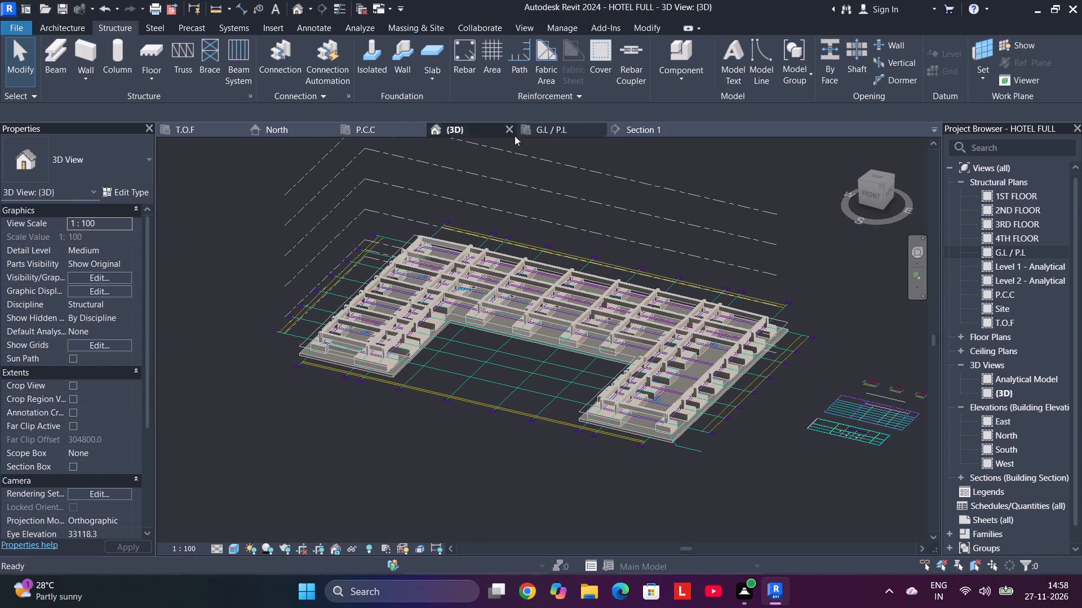
left_click(282, 135)
scroll(671, 395, "down", 2)
scroll(788, 373, "up", 4)
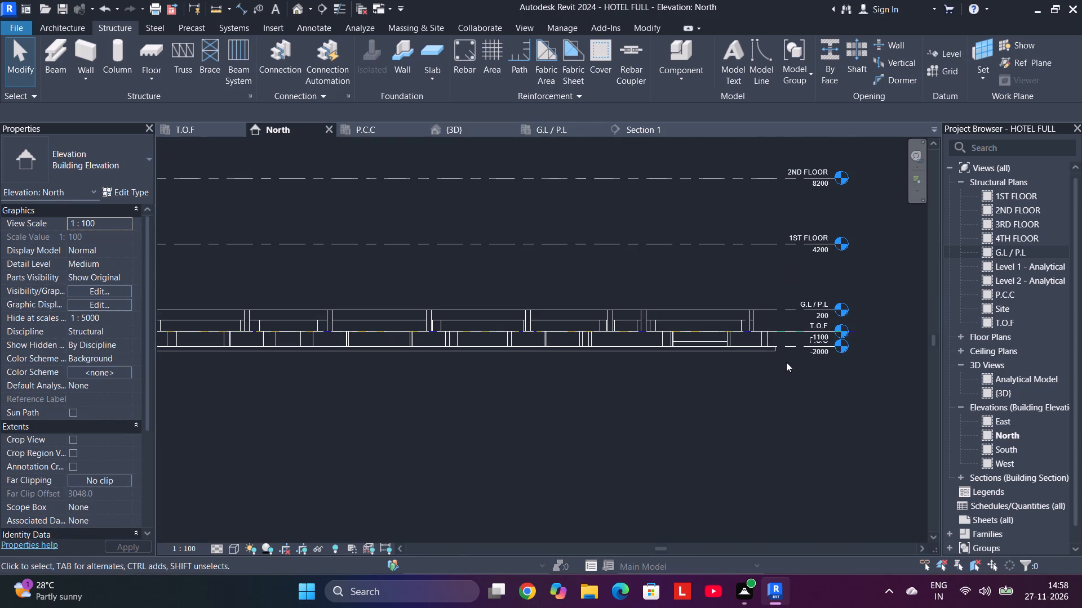
middle_click_drag(258, 372, 418, 378)
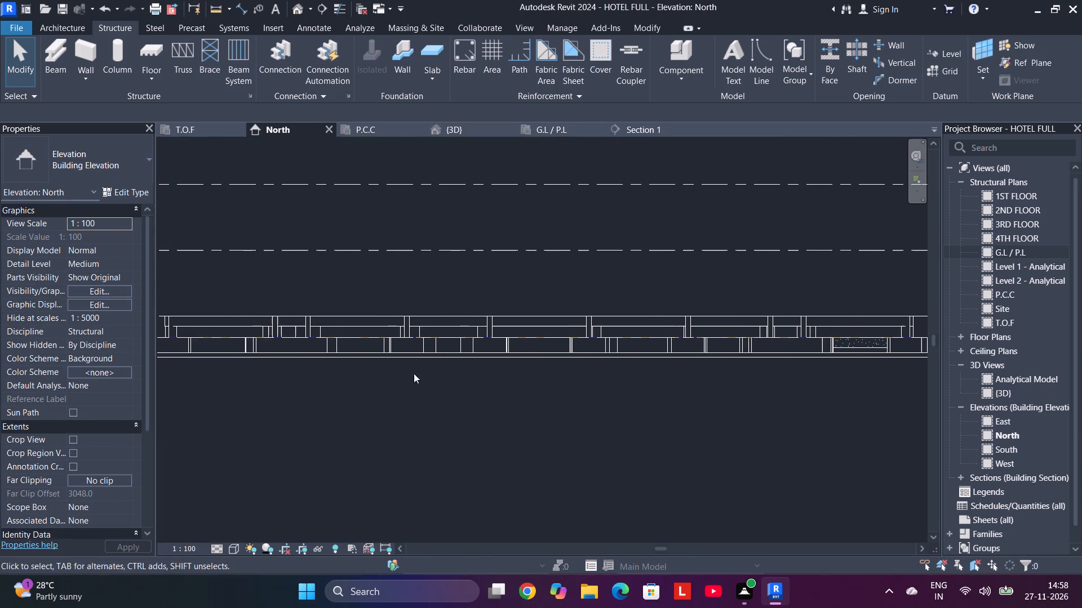
left_click(266, 272)
key("Escape")
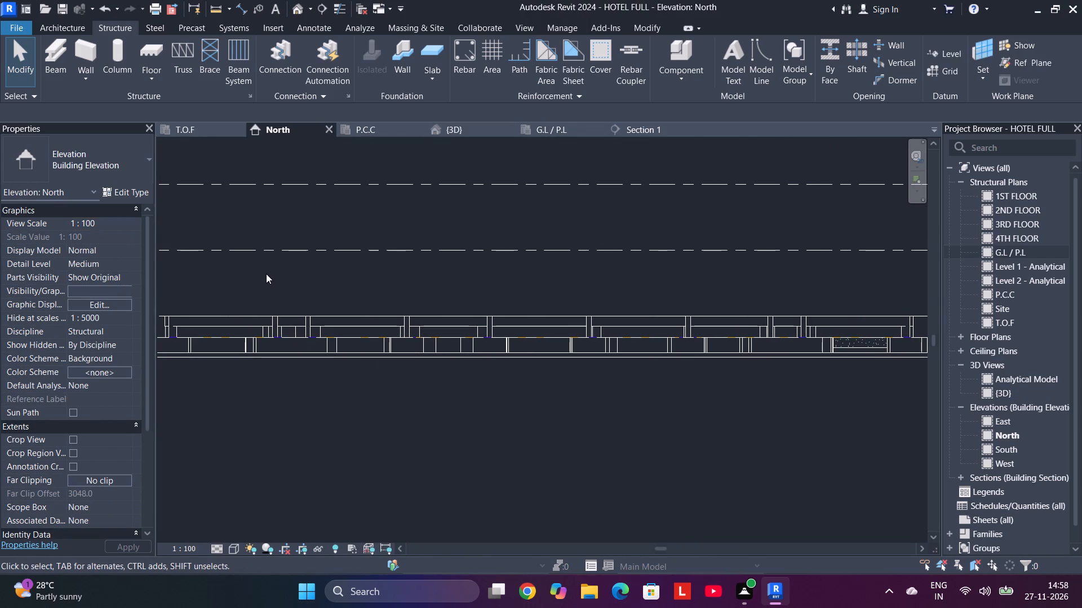
key("Escape")
key("Escape")
scroll(475, 286, "down", 1)
middle_click_drag(475, 287, 483, 276)
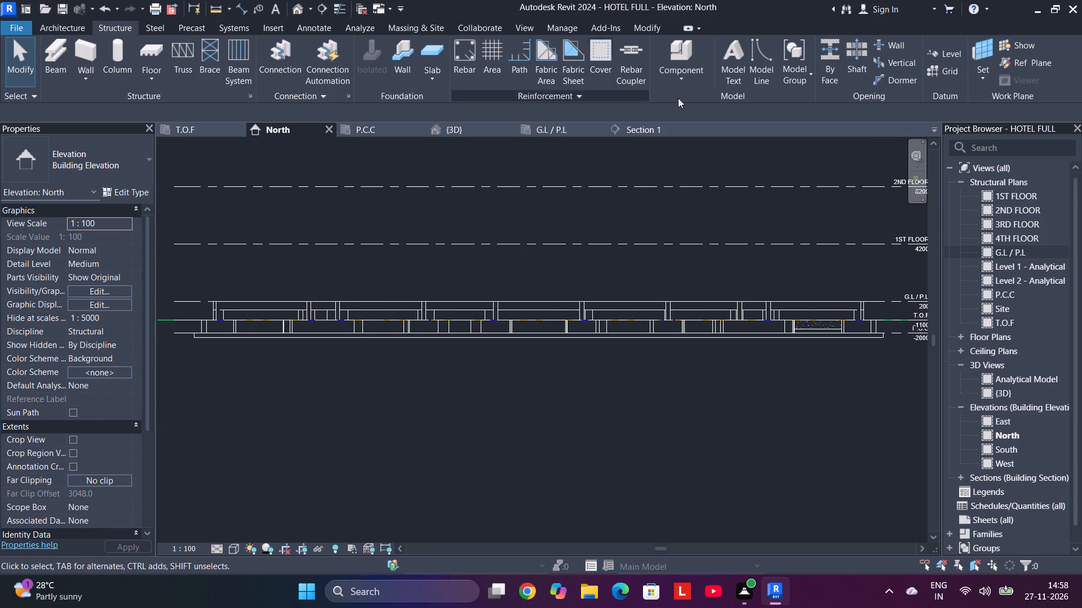
left_click(892, 326)
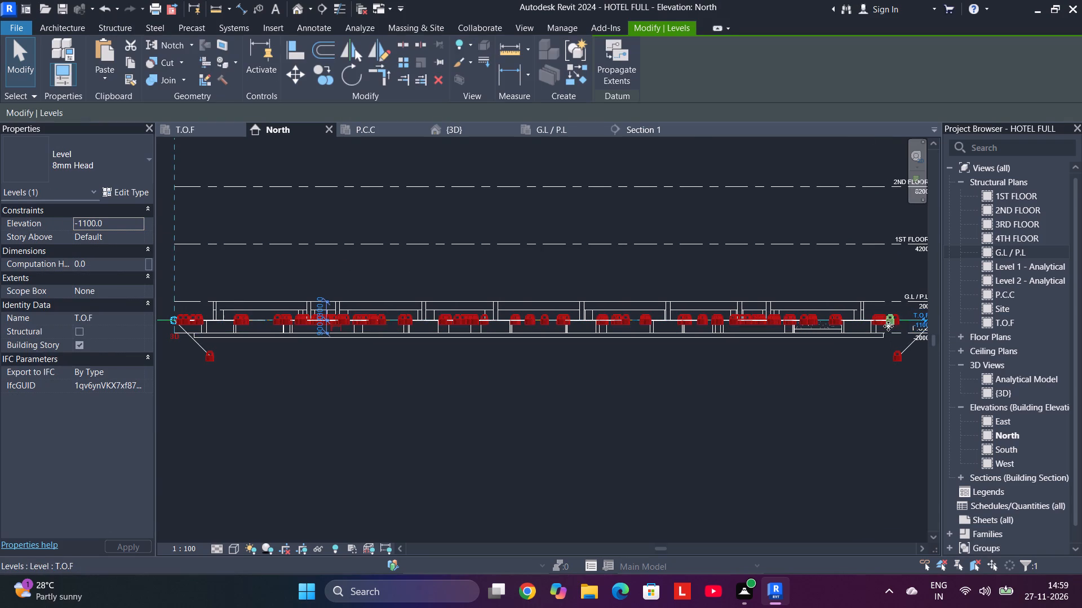
left_click(871, 368)
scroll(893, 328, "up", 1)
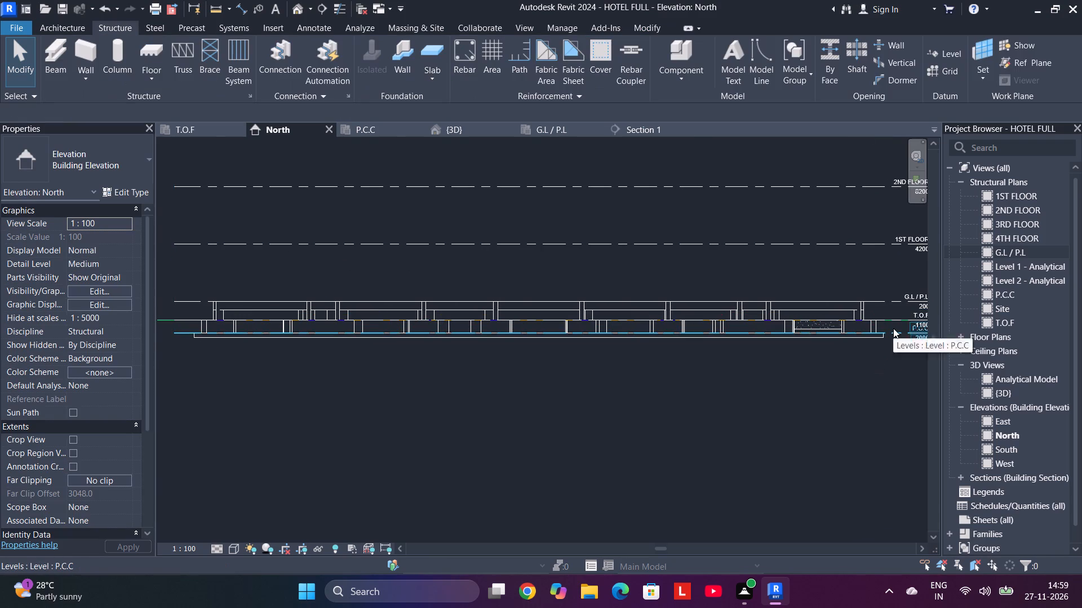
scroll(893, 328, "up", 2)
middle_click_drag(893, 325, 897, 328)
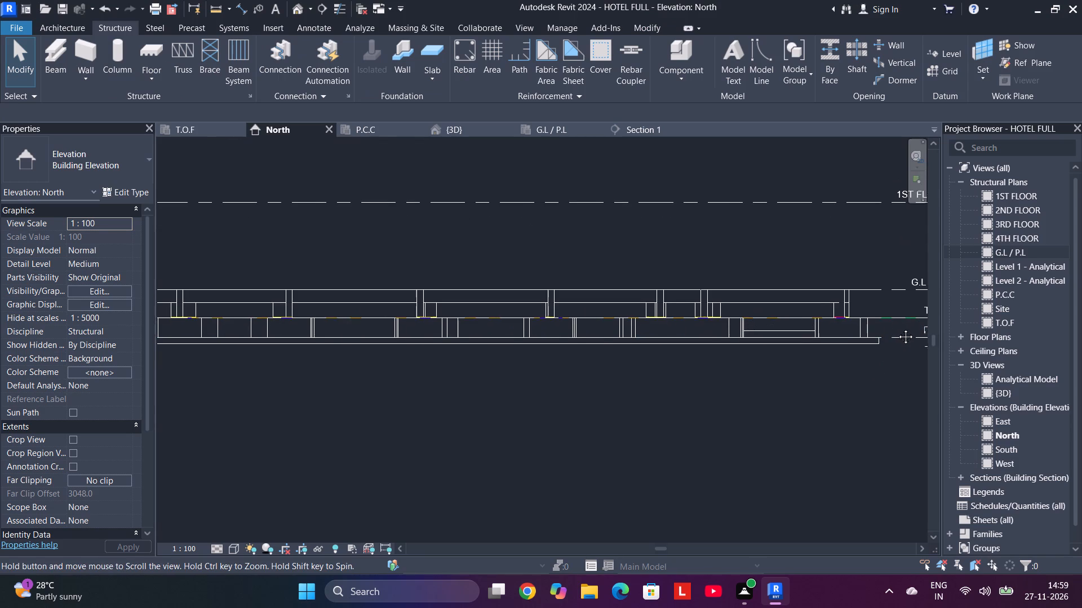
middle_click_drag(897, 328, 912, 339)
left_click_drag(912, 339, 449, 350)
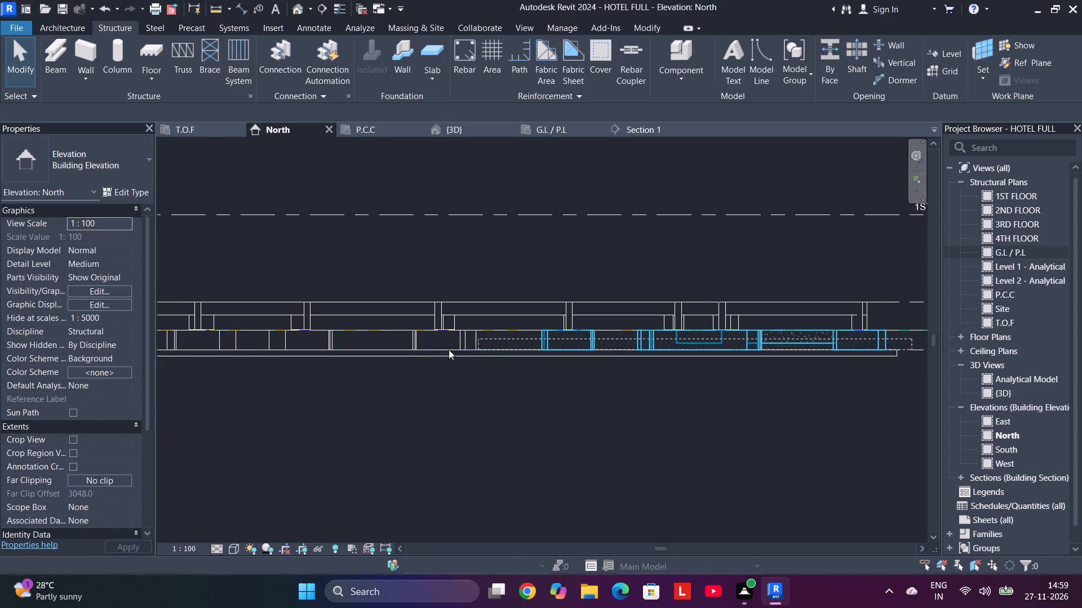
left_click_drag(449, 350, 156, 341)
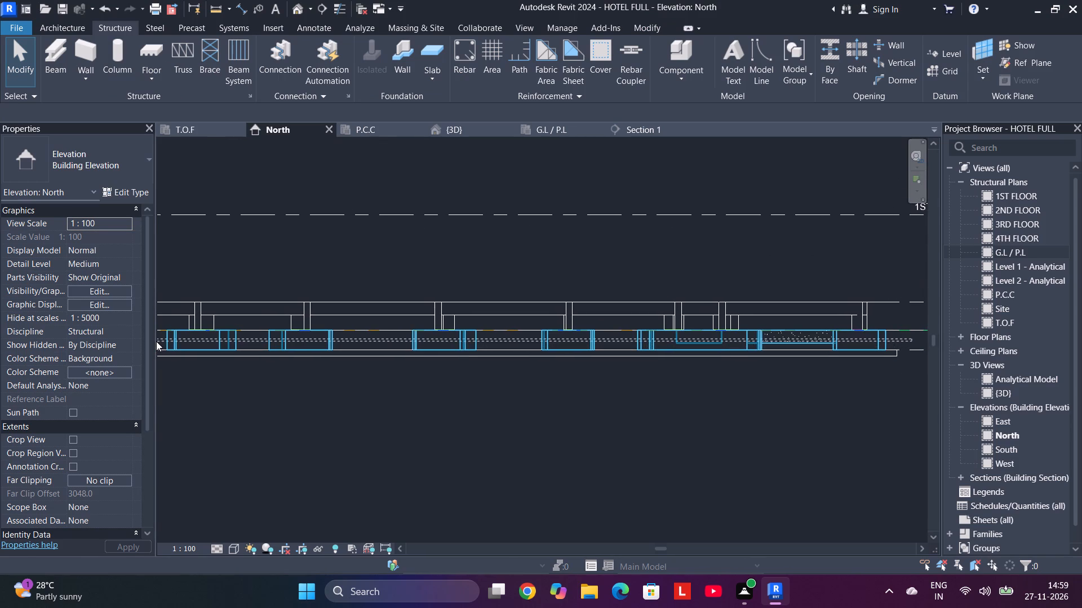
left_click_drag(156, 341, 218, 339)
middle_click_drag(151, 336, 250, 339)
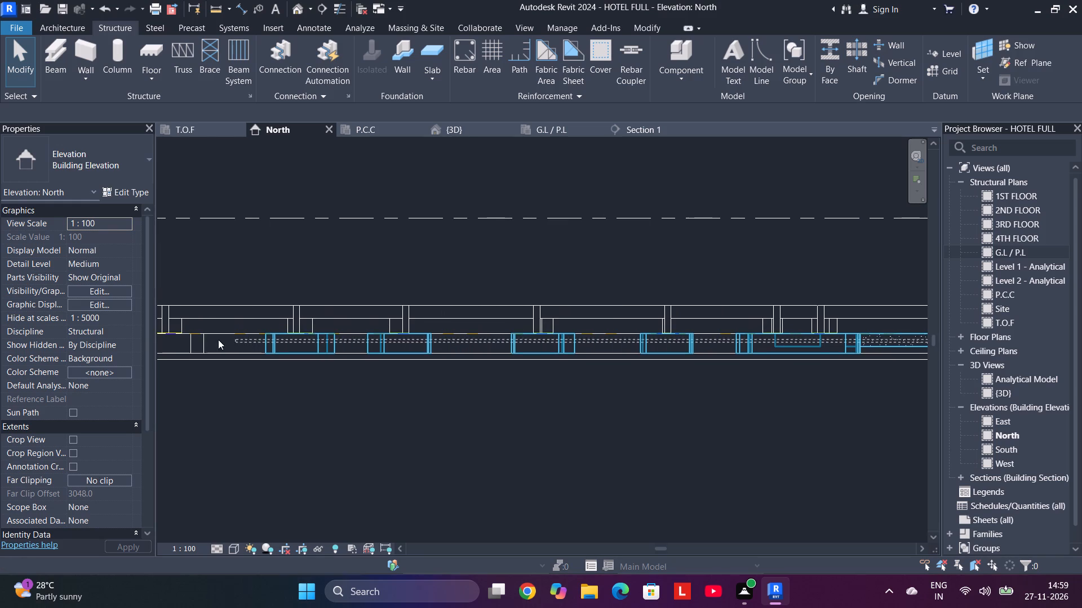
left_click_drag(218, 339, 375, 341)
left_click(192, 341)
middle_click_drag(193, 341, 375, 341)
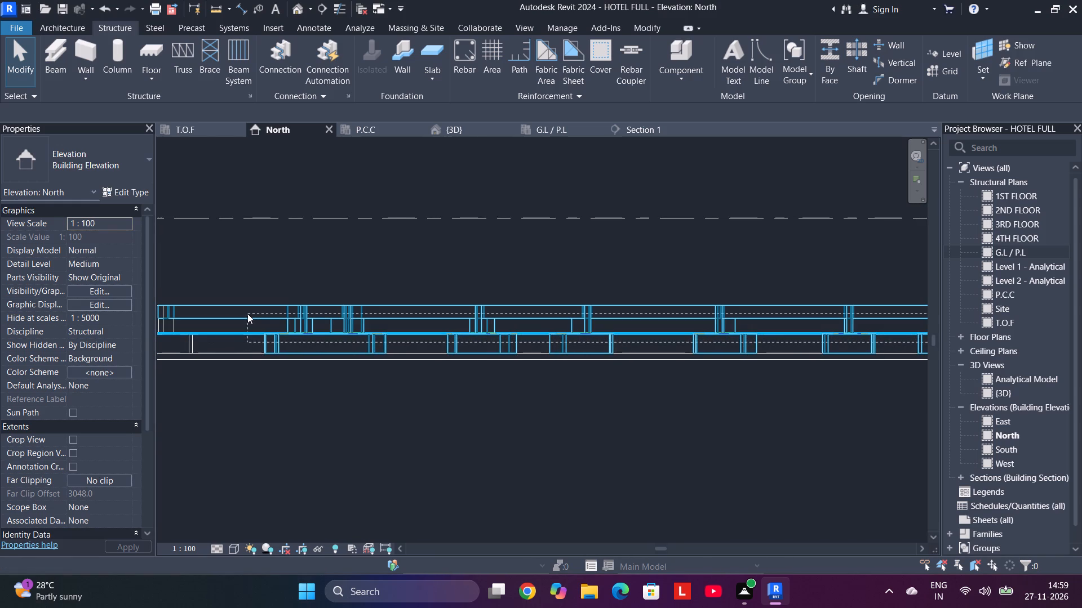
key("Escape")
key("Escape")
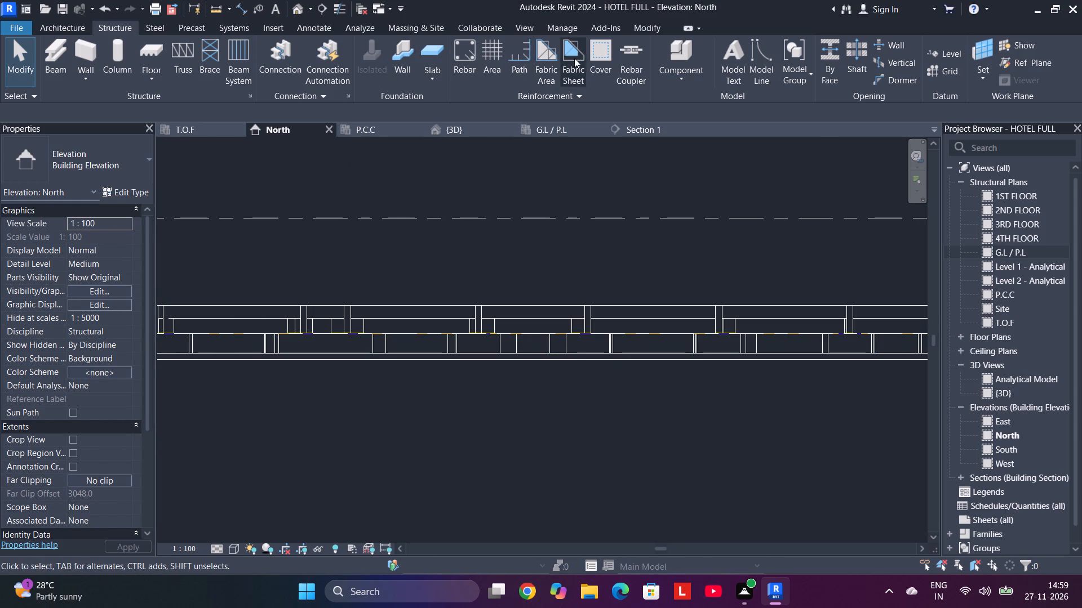
Open the rebar cover settings and add a cover type named FOOTING with a 50 mm setting.
left_click(598, 58)
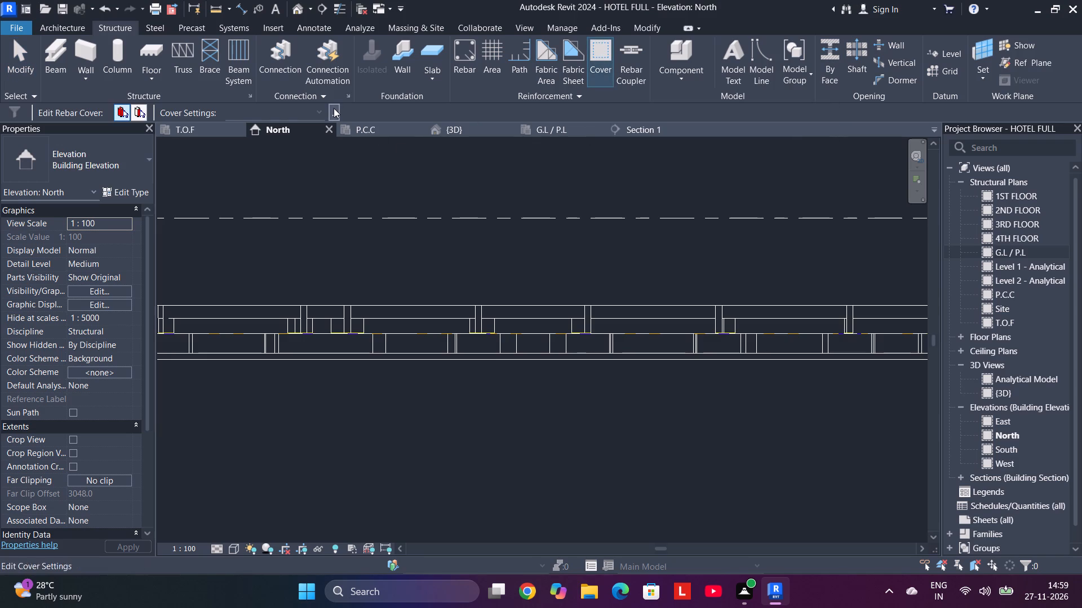
left_click(334, 108)
left_click(702, 258)
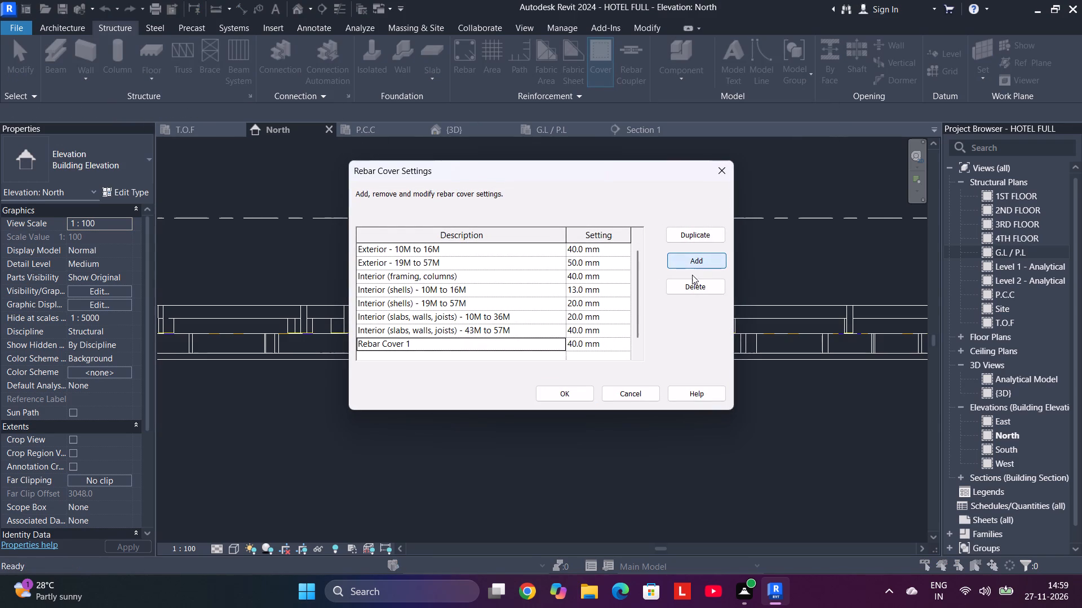
left_click(503, 345)
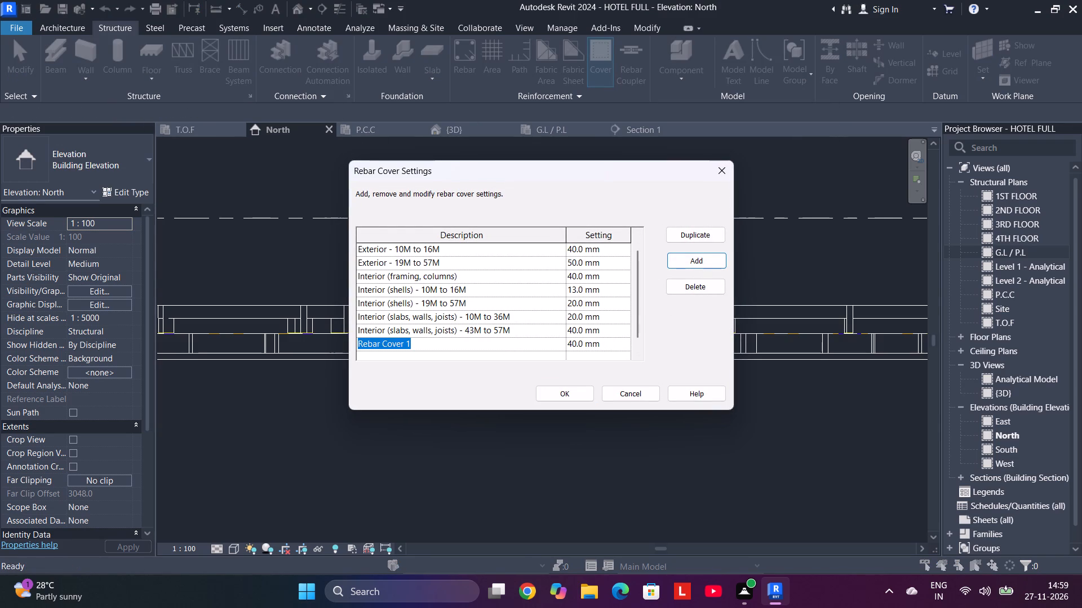
type("FOOTI")
type("NG")
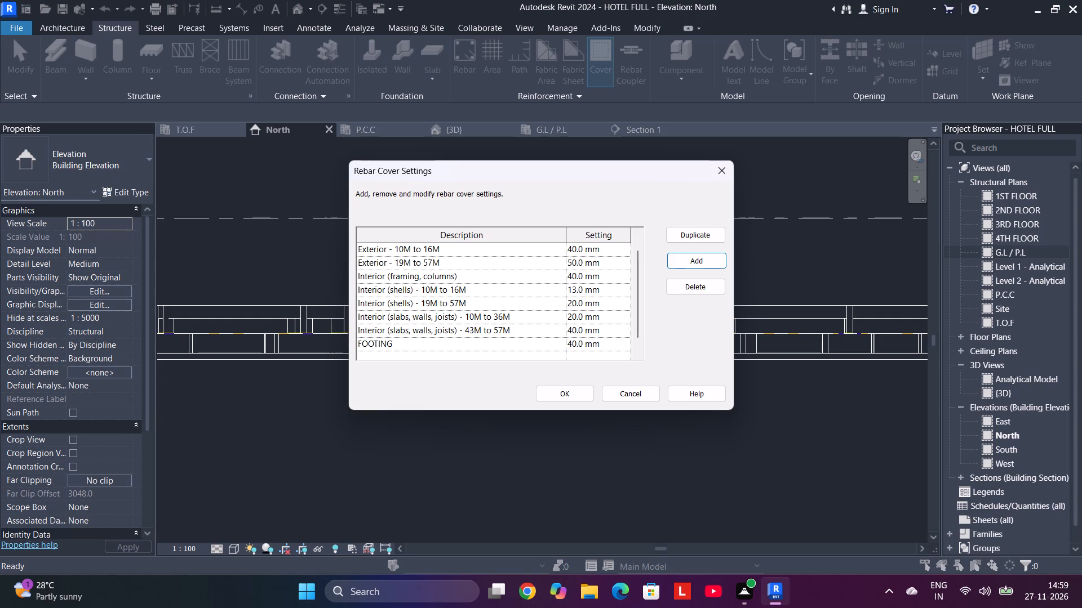
left_click(610, 345)
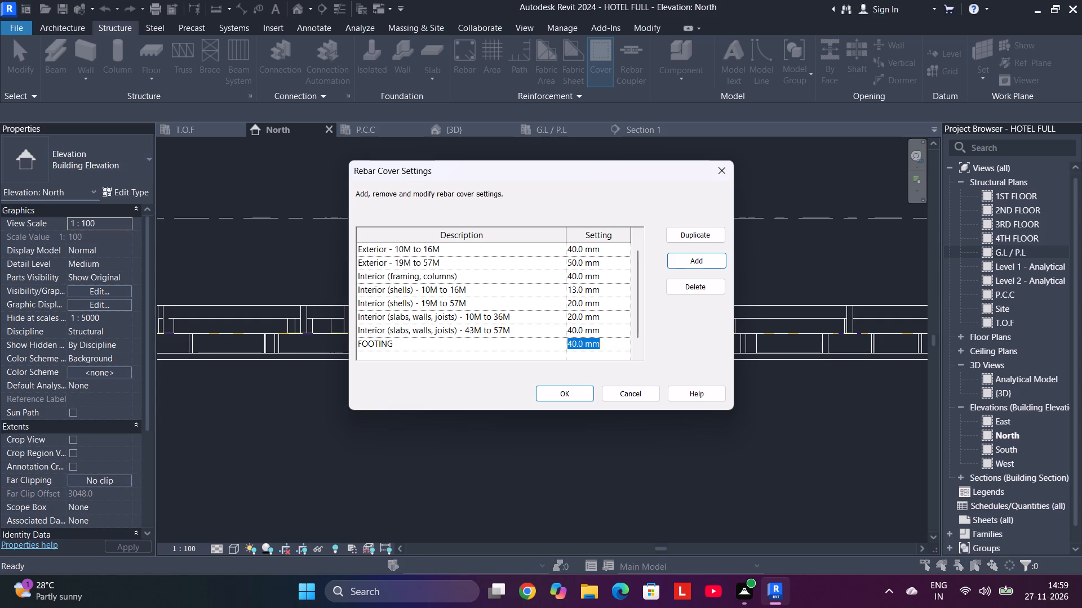
left_click_drag(610, 345, 555, 349)
type("50")
key("Return")
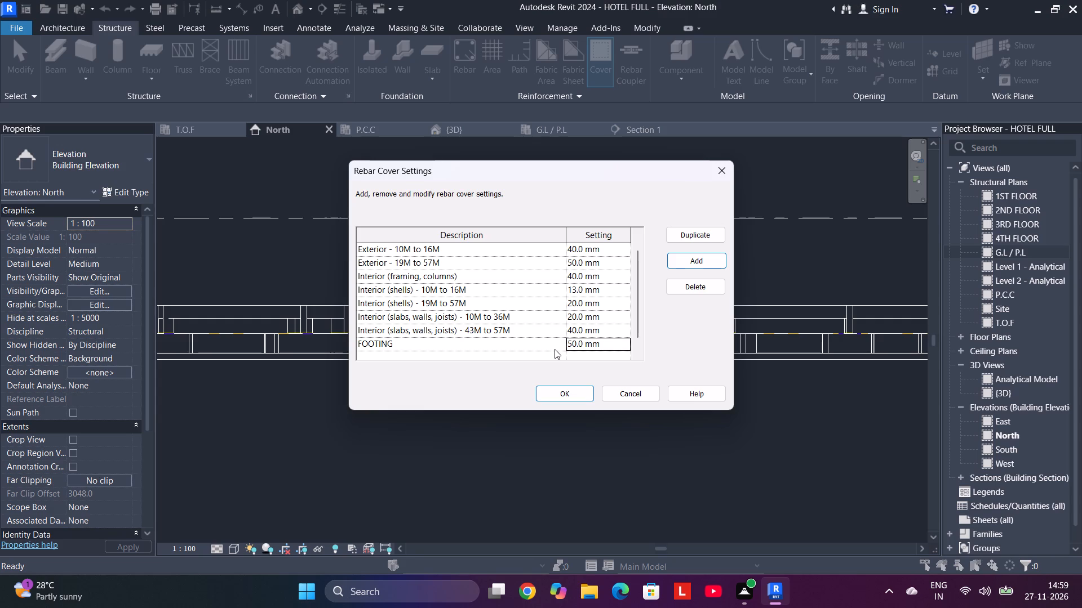
Add a rebar cover type named COLUMN with a 40 mm setting.
left_click(719, 262)
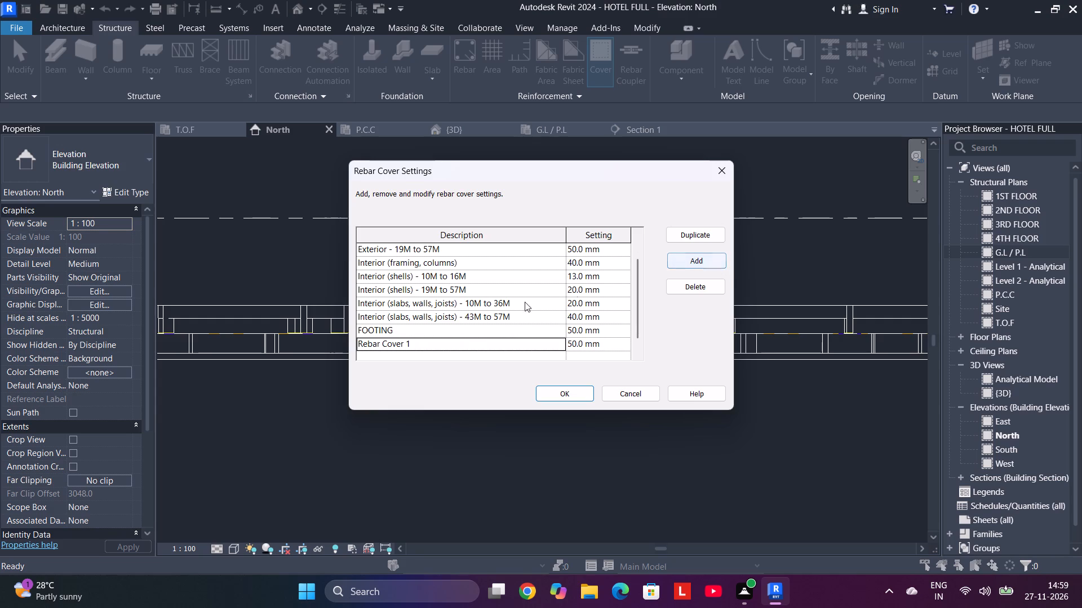
left_click(447, 348)
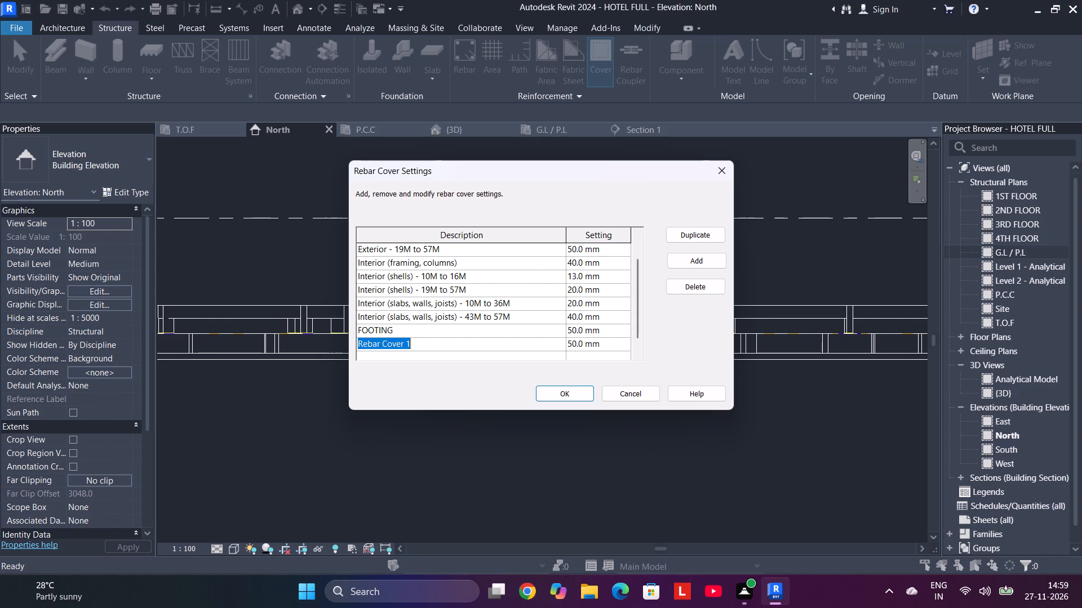
type("COL")
type("UMN")
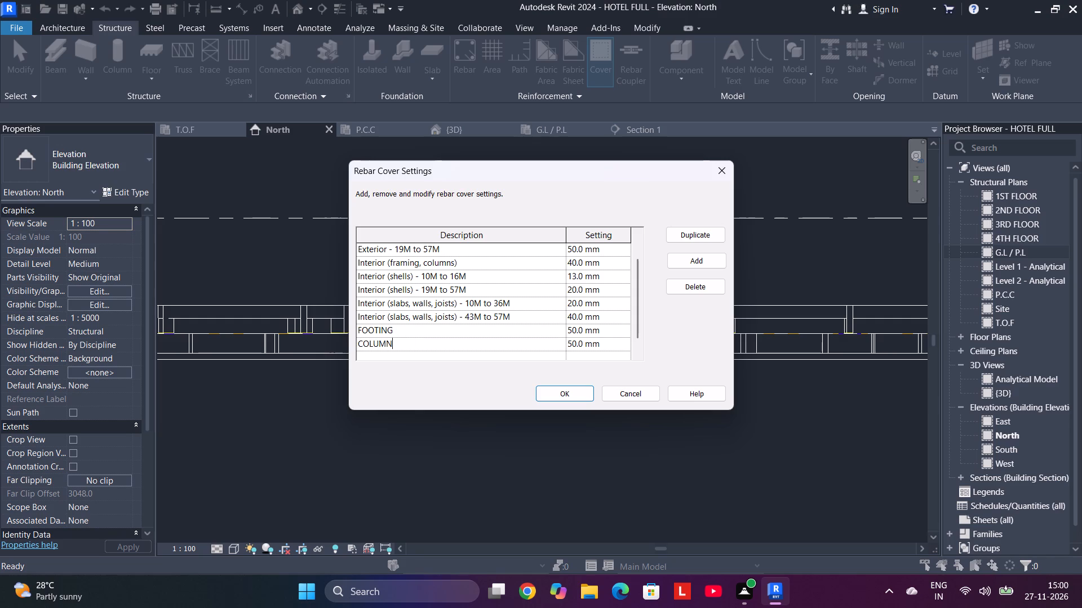
left_click(617, 343)
left_click_drag(617, 343, 548, 352)
type("40")
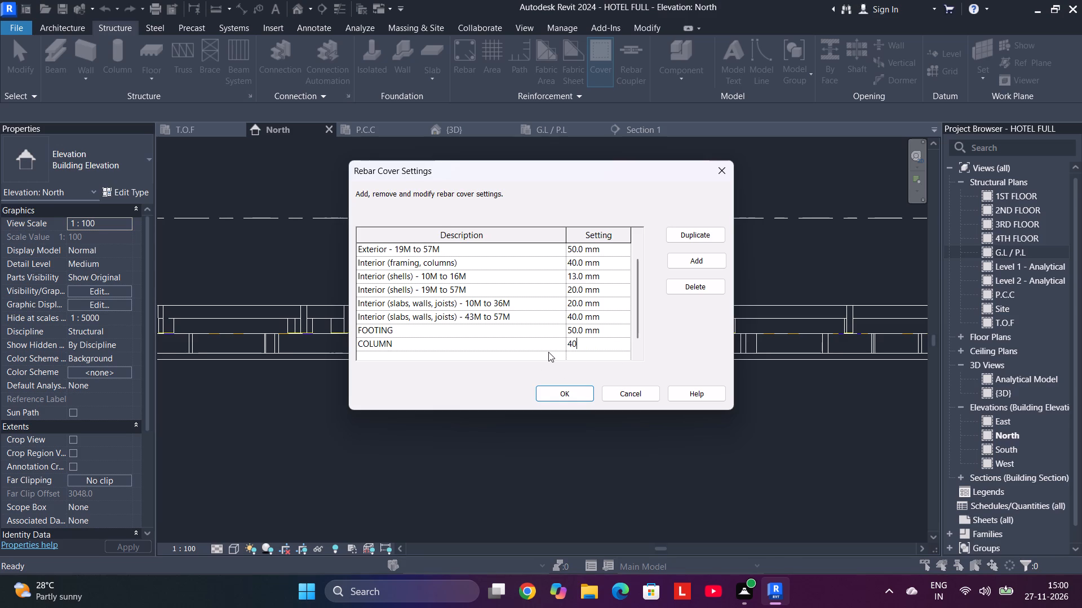
key("Return")
Add a rebar cover type named BEAM with a 30 mm setting.
left_click(712, 257)
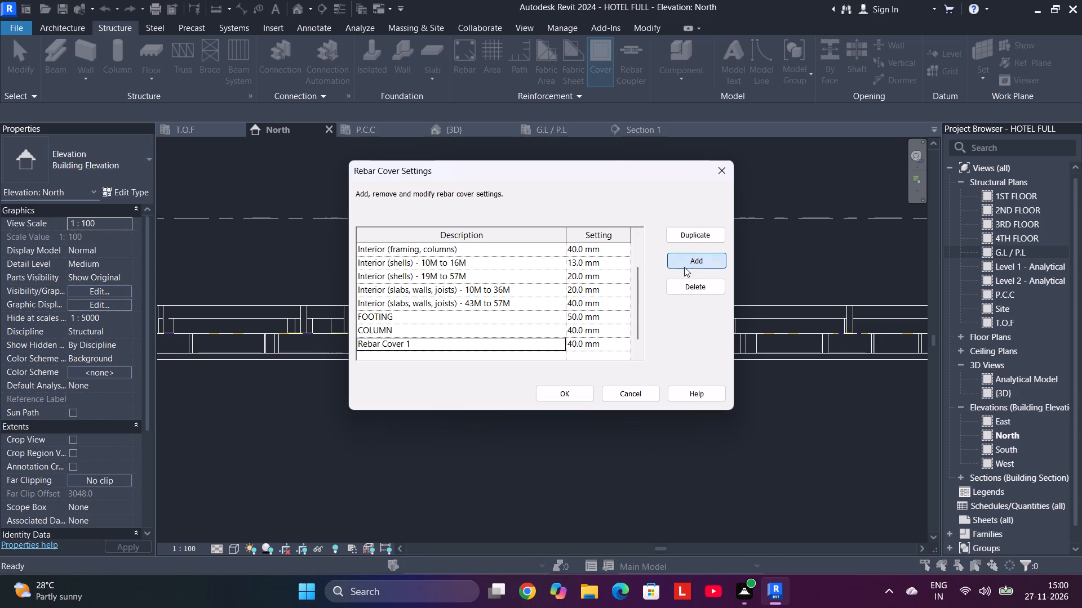
key("BackSpace")
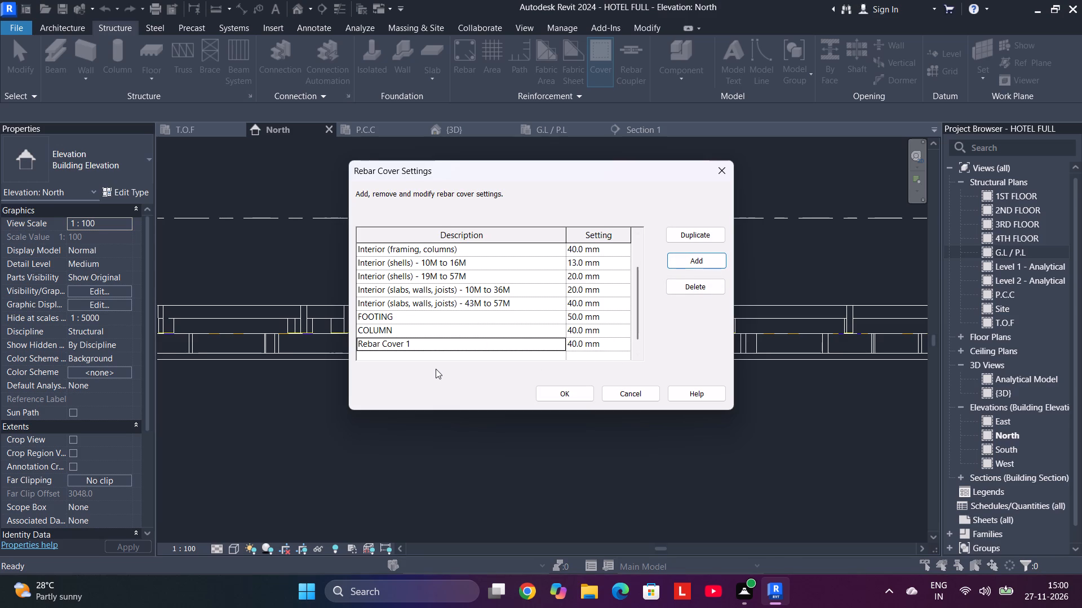
left_click(442, 343)
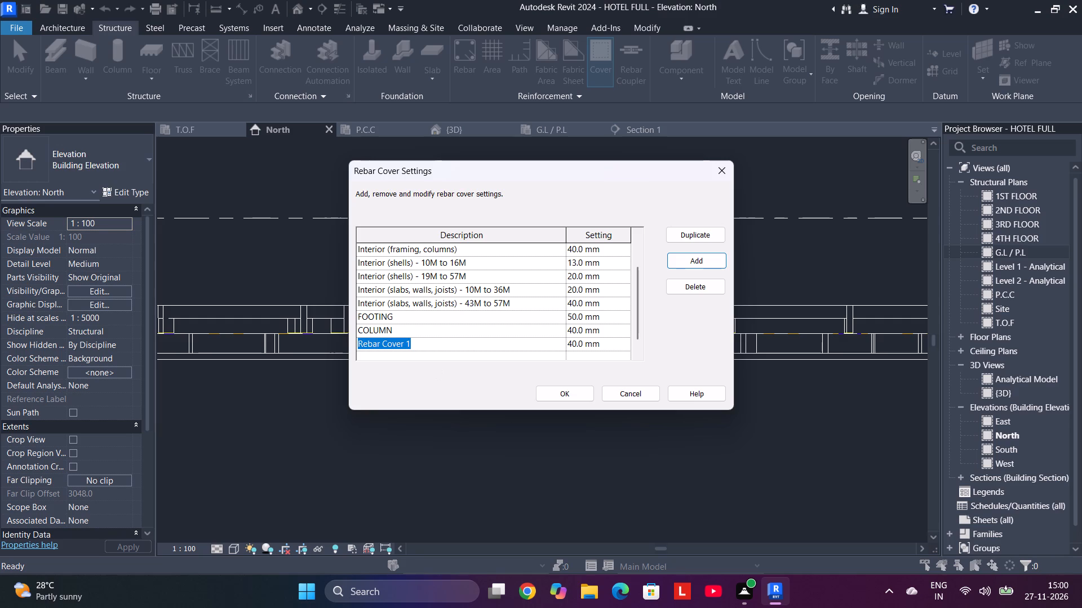
key("BackSpace")
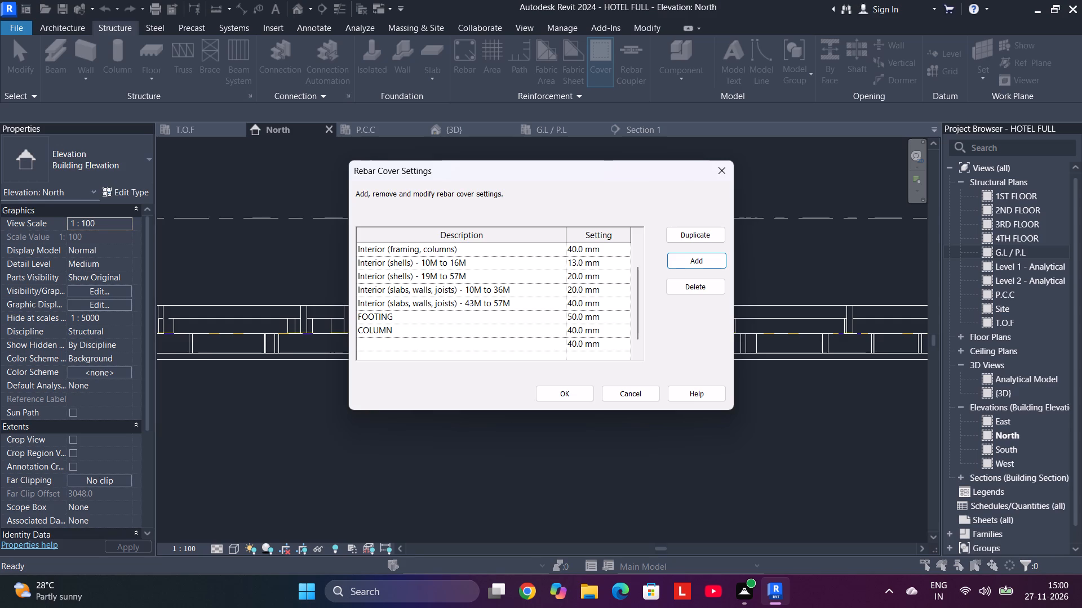
type("BEAM")
left_click(618, 345)
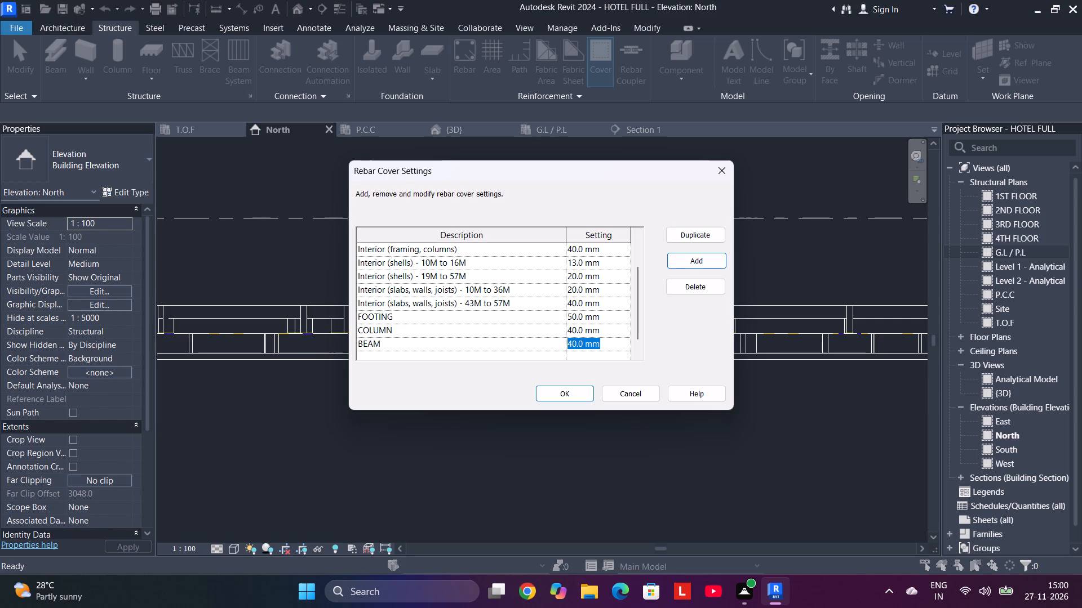
key("2")
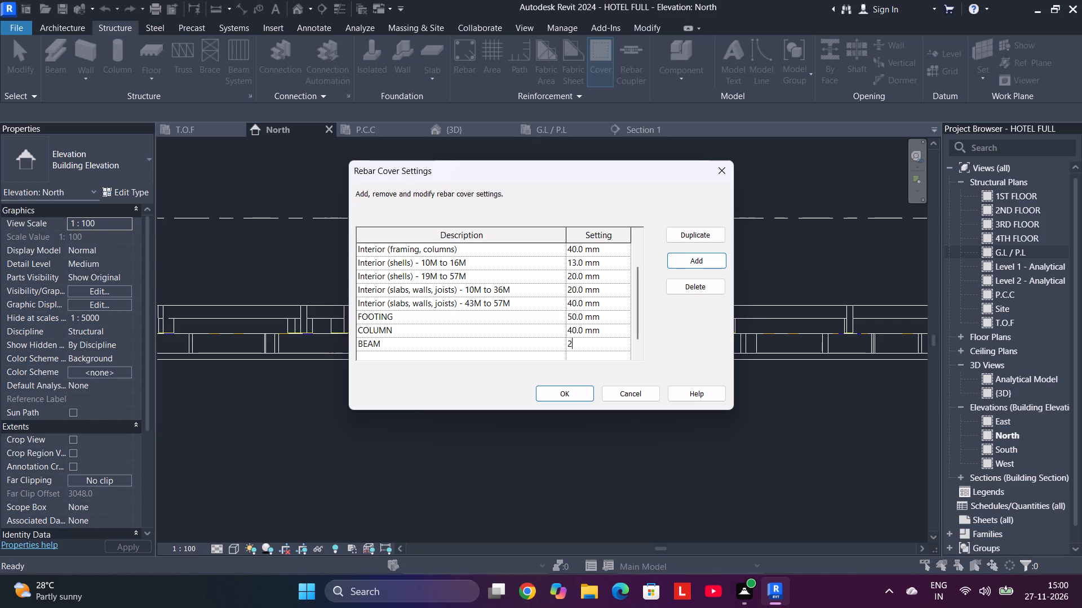
key("BackSpace")
type("30")
key("Return")
Add a rebar cover type named SLAB with a 20 mm setting and accept the rebar cover settings.
left_click(688, 258)
left_click(414, 346)
left_click_drag(434, 344, 351, 347)
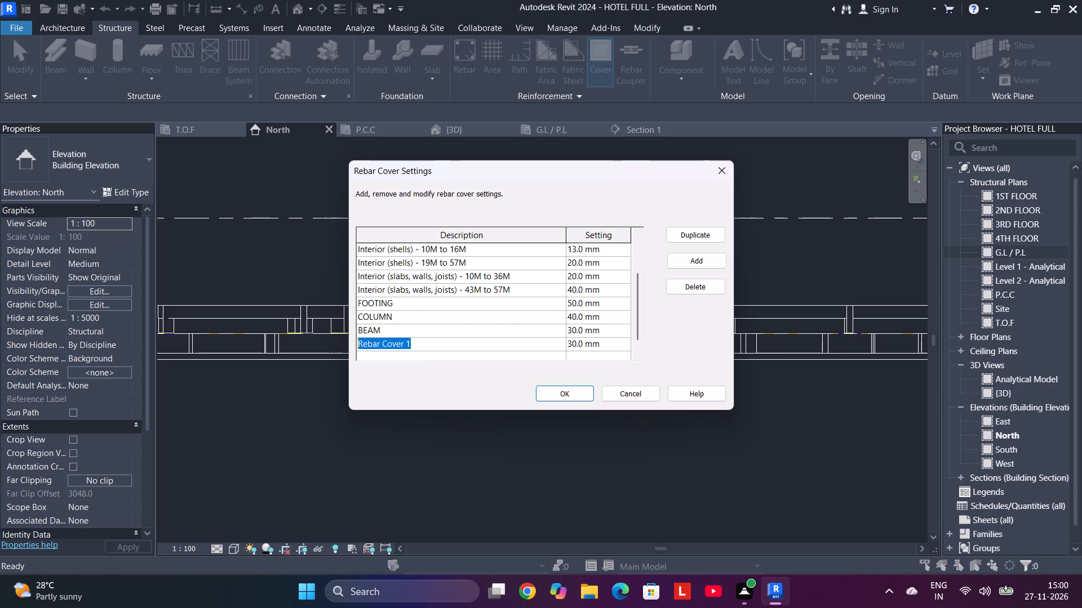
left_click_drag(351, 347, 348, 347)
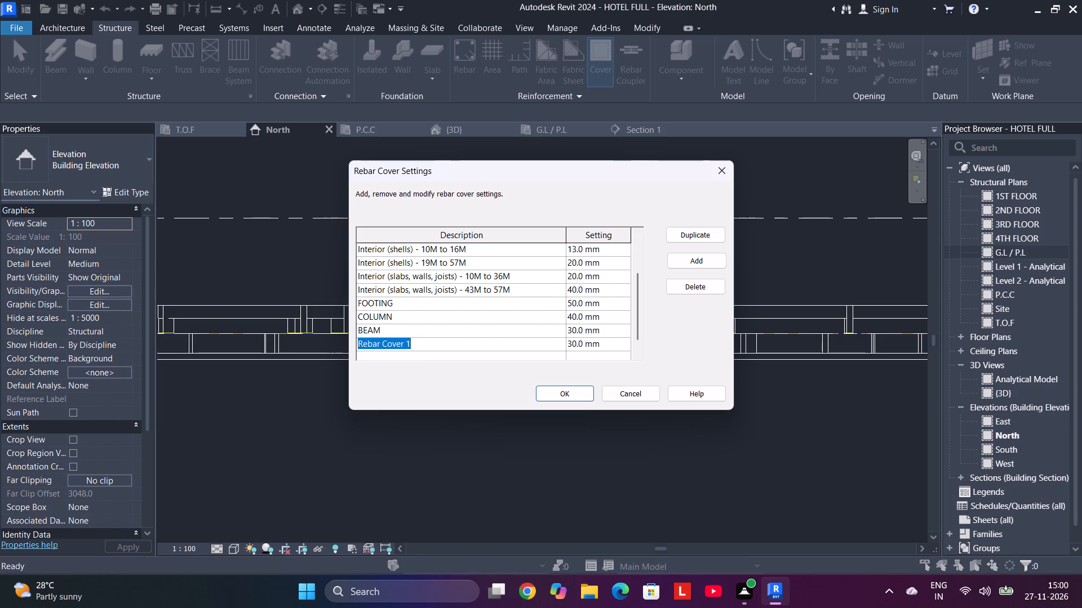
left_click(473, 345)
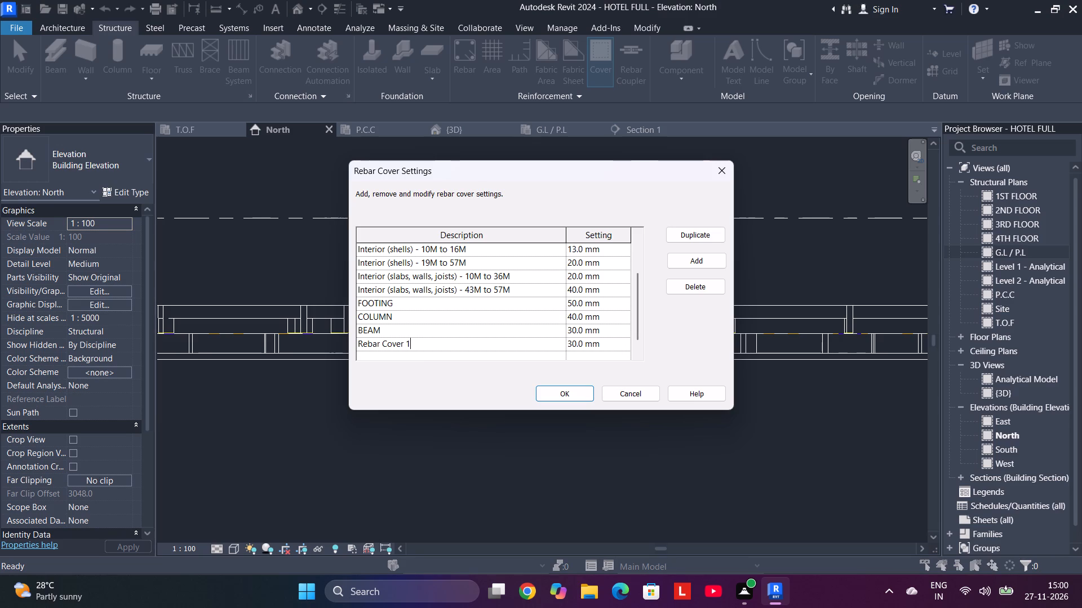
left_click_drag(419, 345, 343, 350)
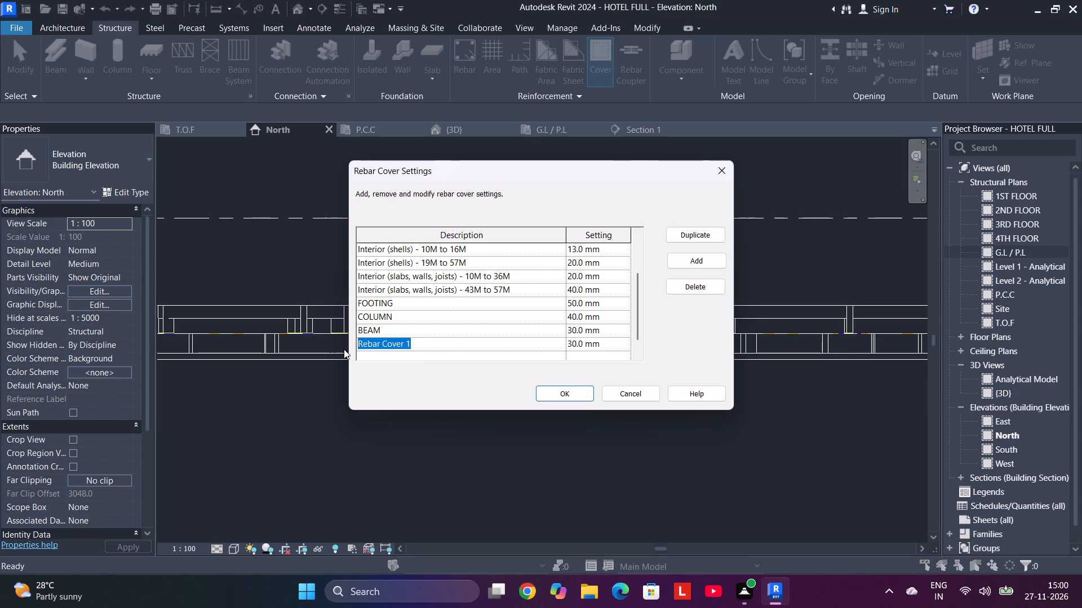
type("SO")
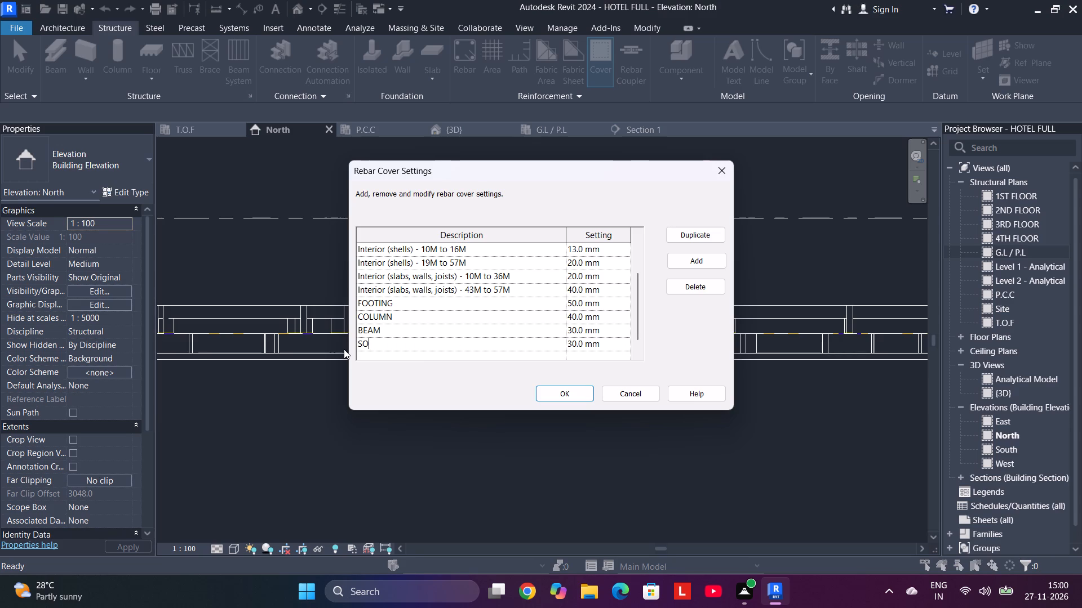
key("BackSpace")
key("l")
type("AB")
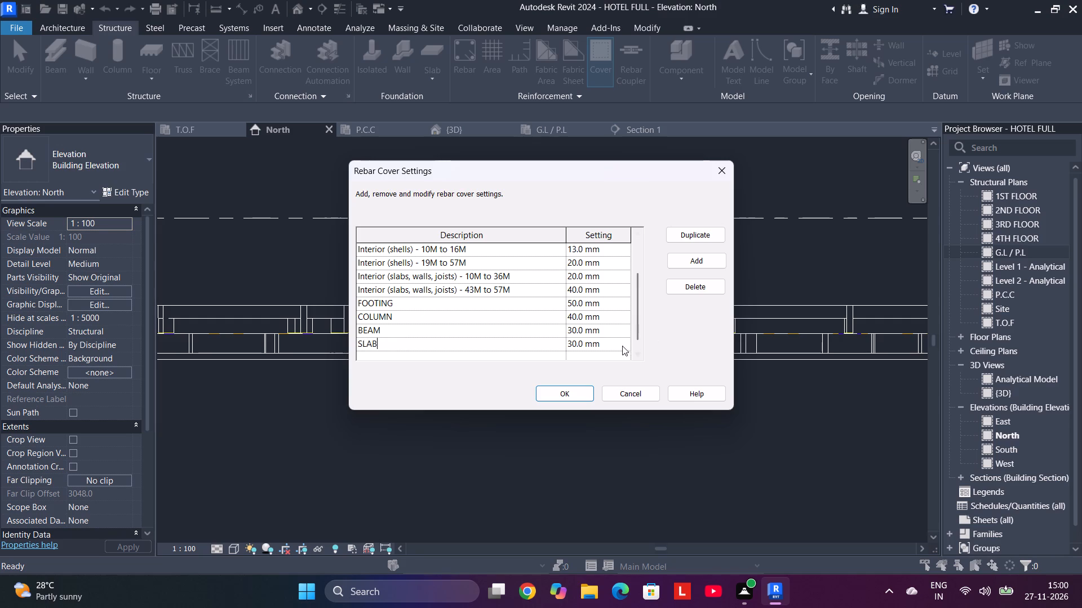
left_click(621, 346)
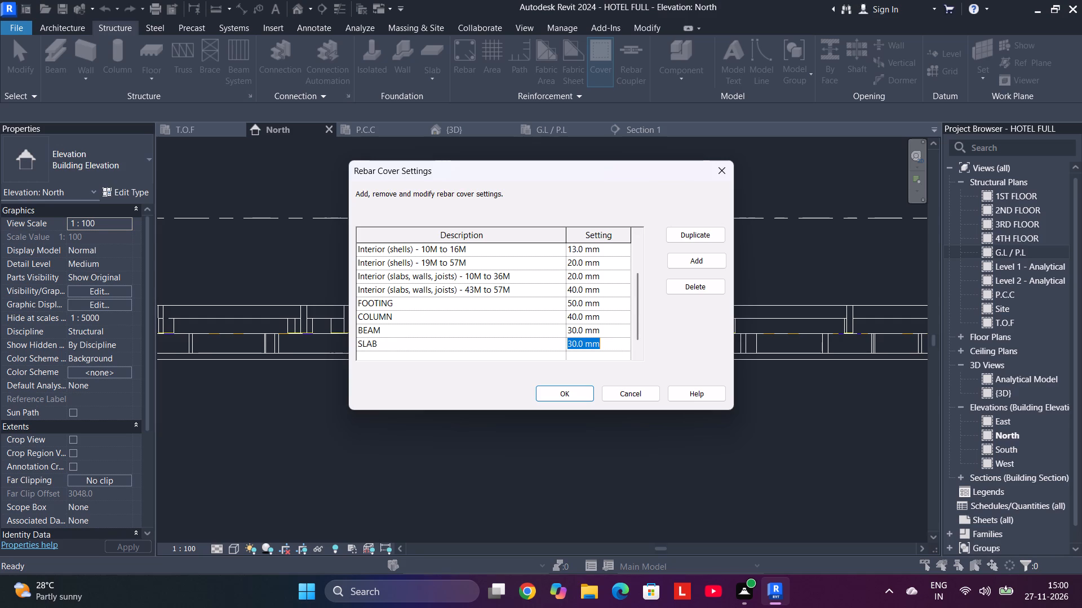
left_click_drag(614, 347, 569, 349)
left_click_drag(569, 349, 569, 349)
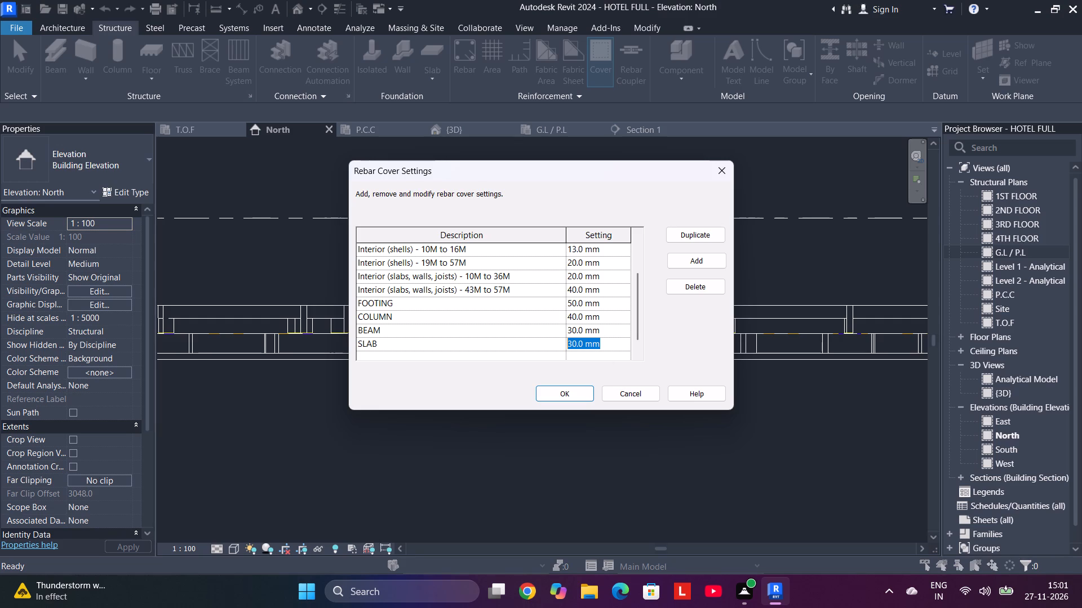
type("20")
key("Return")
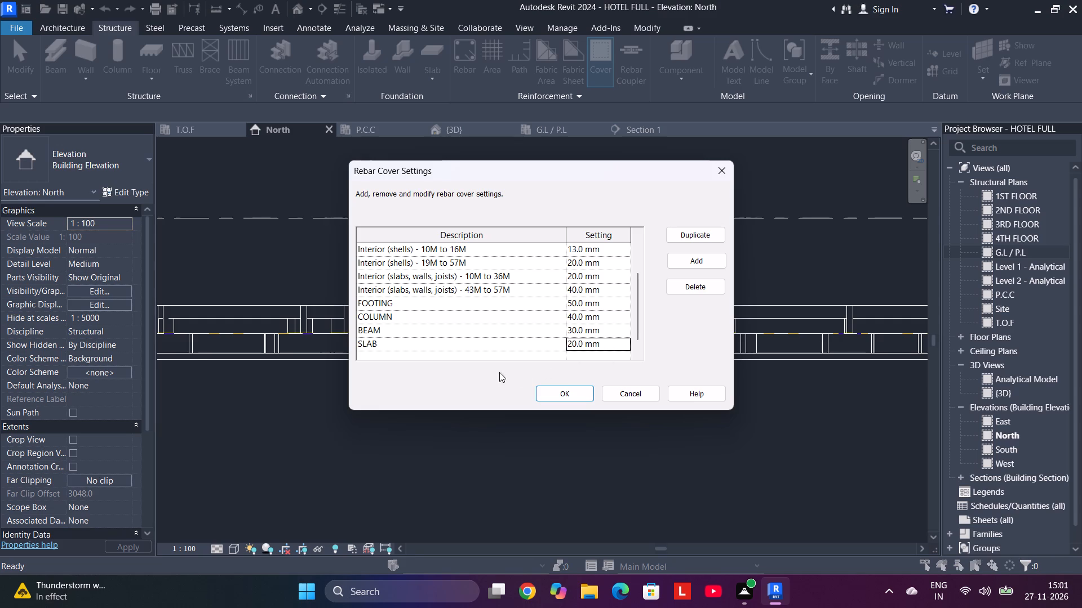
scroll(485, 331, "down", 4)
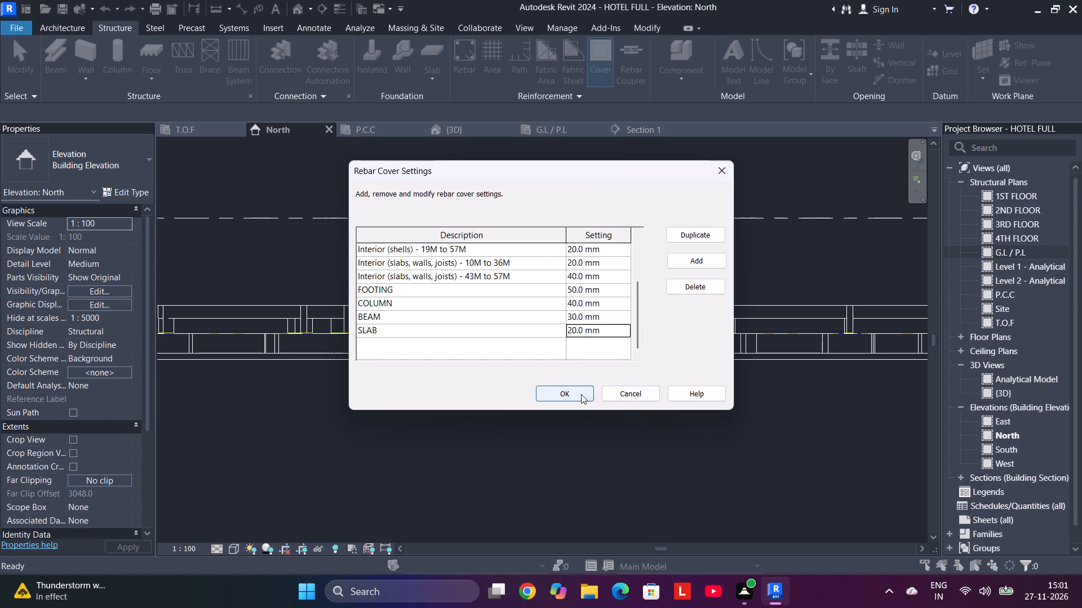
left_click(581, 394)
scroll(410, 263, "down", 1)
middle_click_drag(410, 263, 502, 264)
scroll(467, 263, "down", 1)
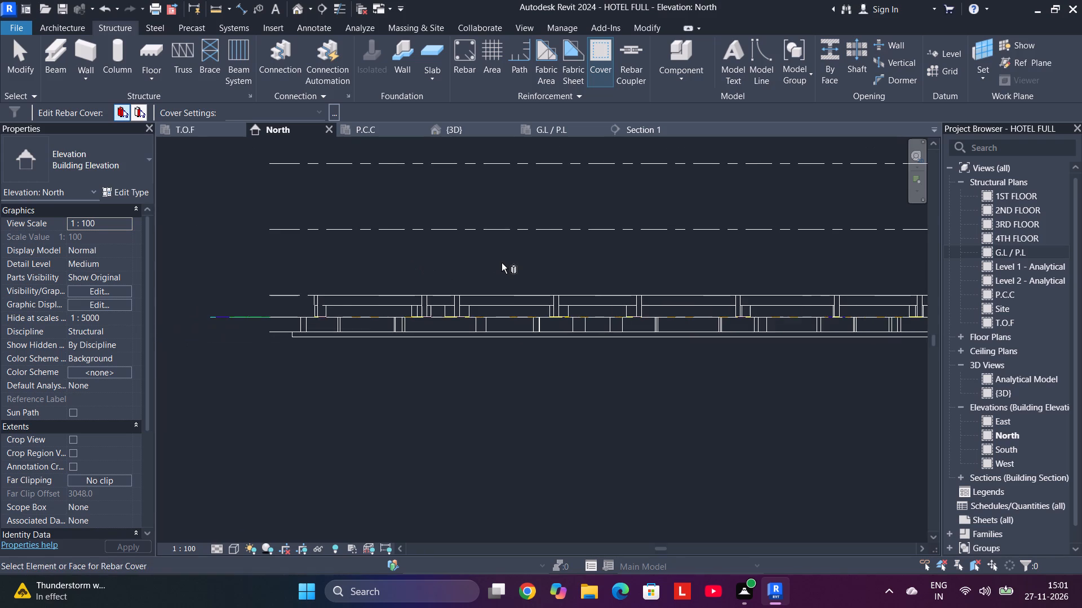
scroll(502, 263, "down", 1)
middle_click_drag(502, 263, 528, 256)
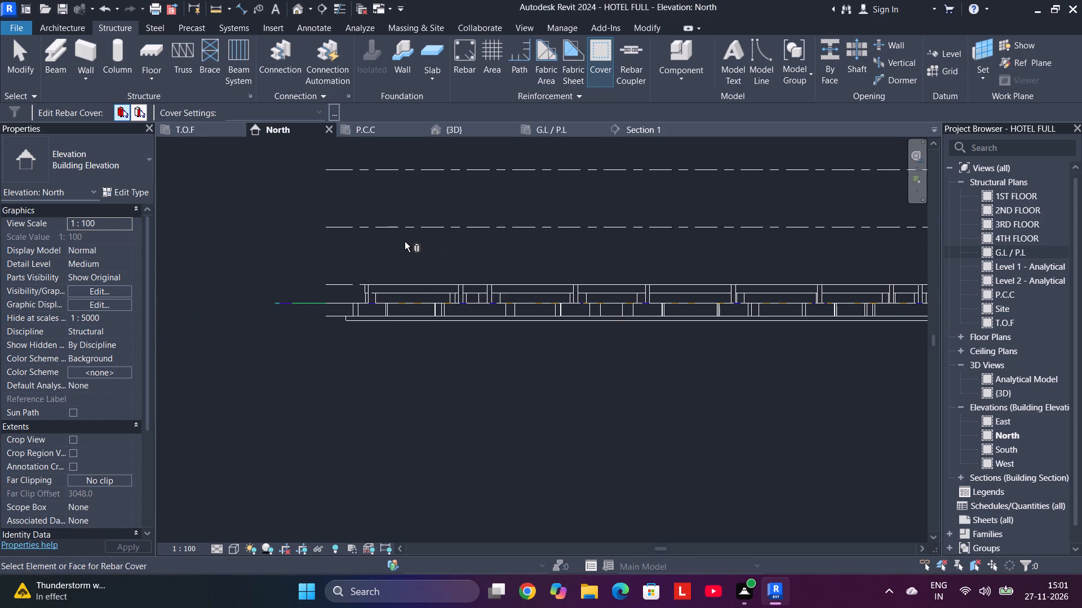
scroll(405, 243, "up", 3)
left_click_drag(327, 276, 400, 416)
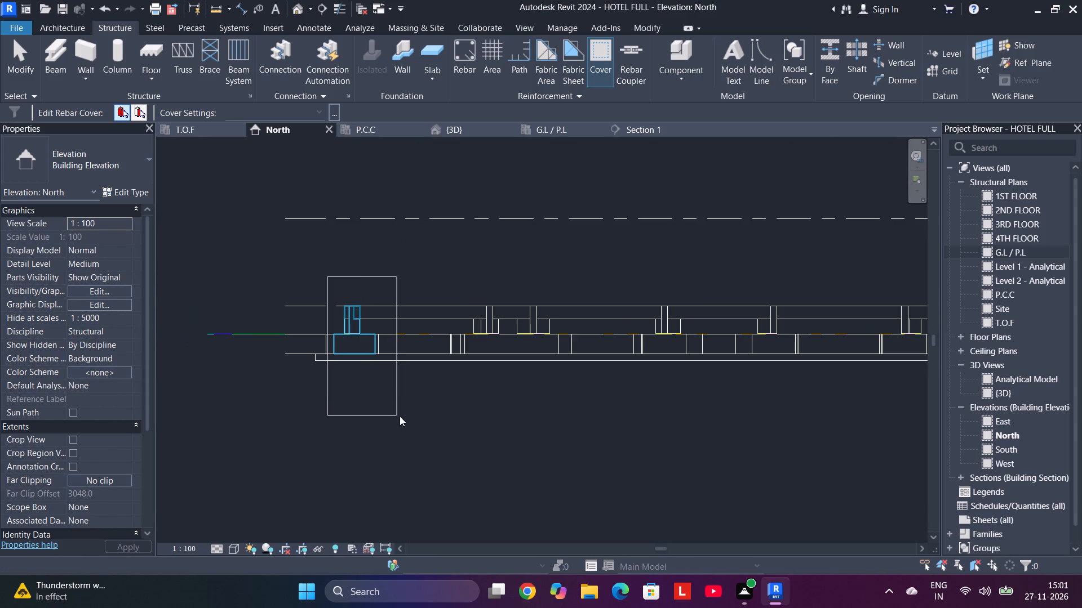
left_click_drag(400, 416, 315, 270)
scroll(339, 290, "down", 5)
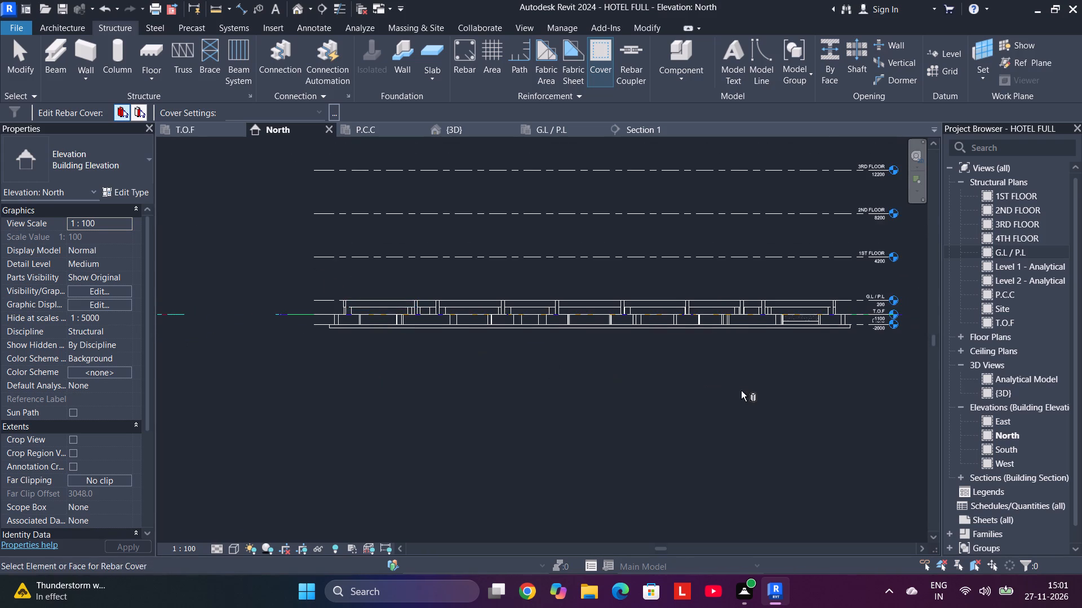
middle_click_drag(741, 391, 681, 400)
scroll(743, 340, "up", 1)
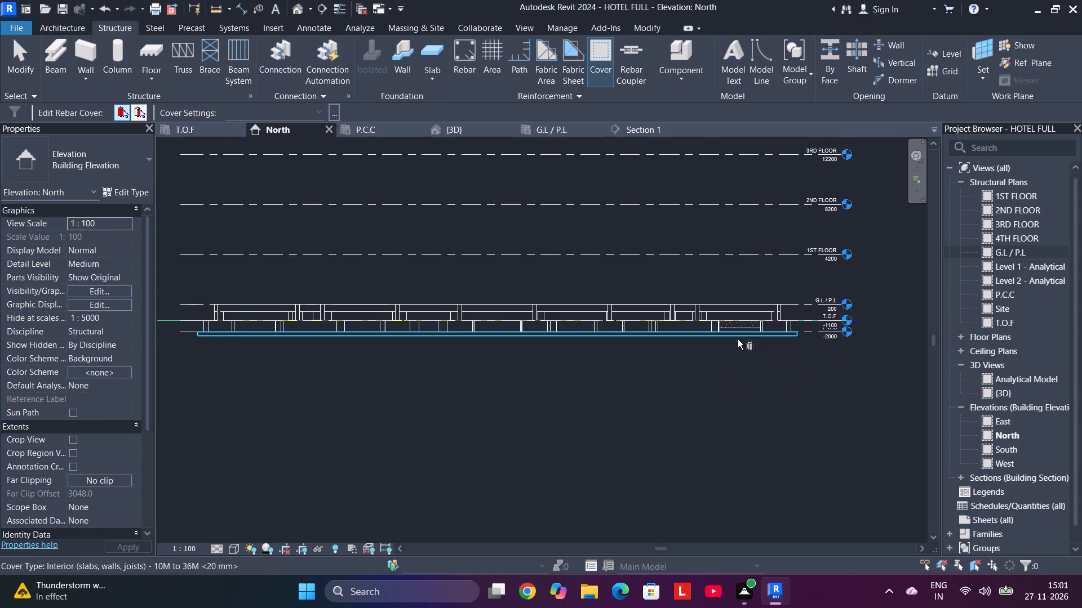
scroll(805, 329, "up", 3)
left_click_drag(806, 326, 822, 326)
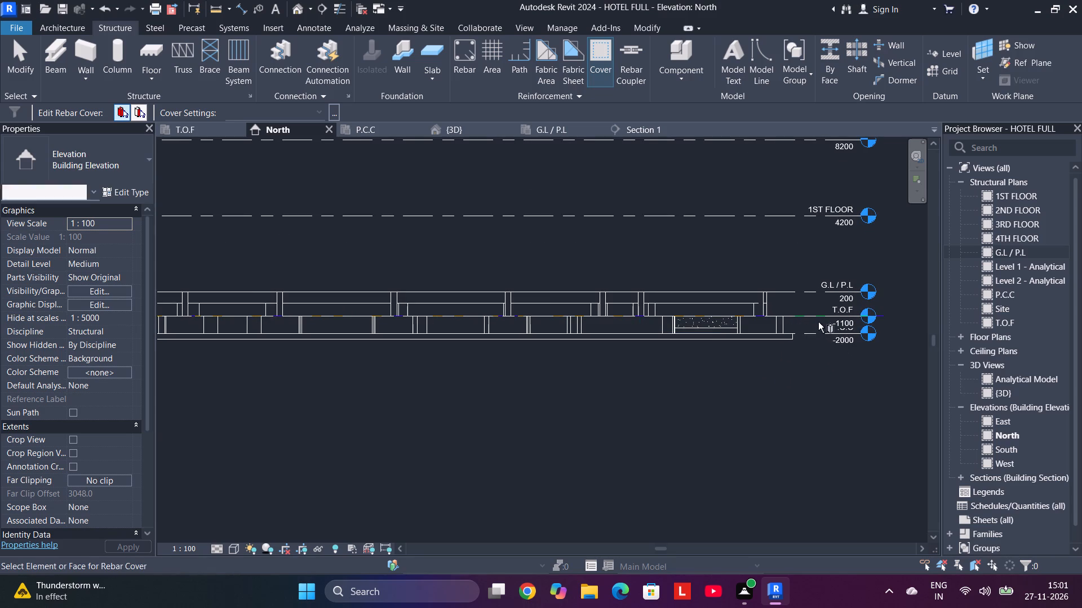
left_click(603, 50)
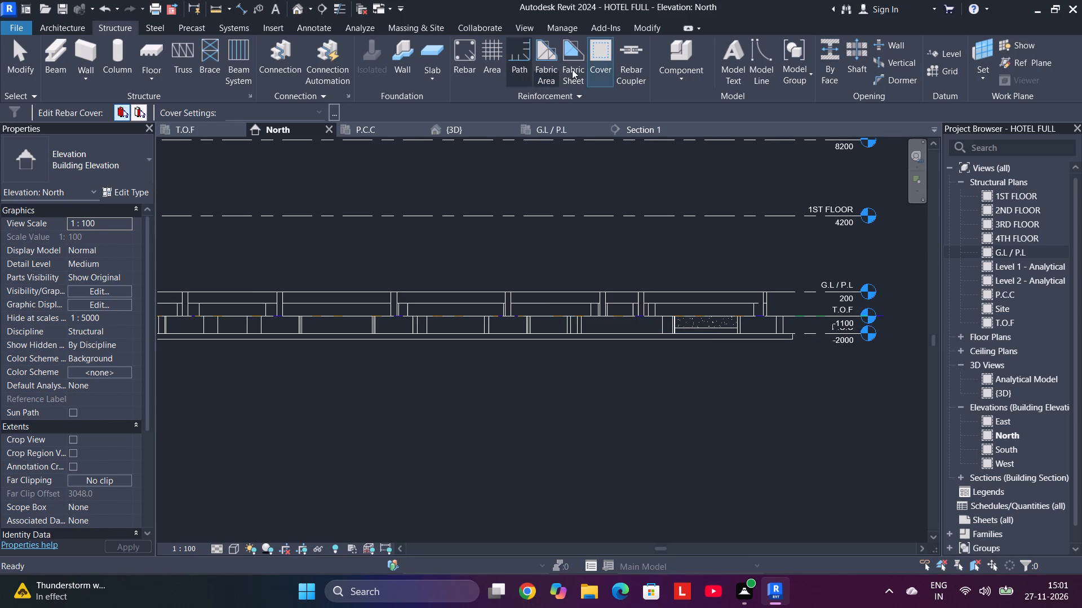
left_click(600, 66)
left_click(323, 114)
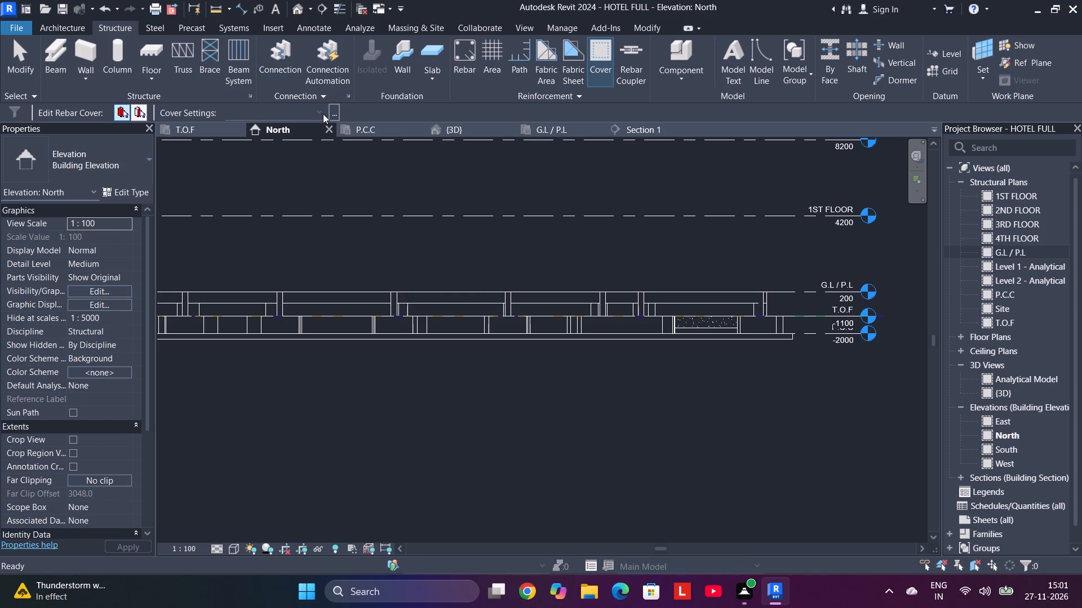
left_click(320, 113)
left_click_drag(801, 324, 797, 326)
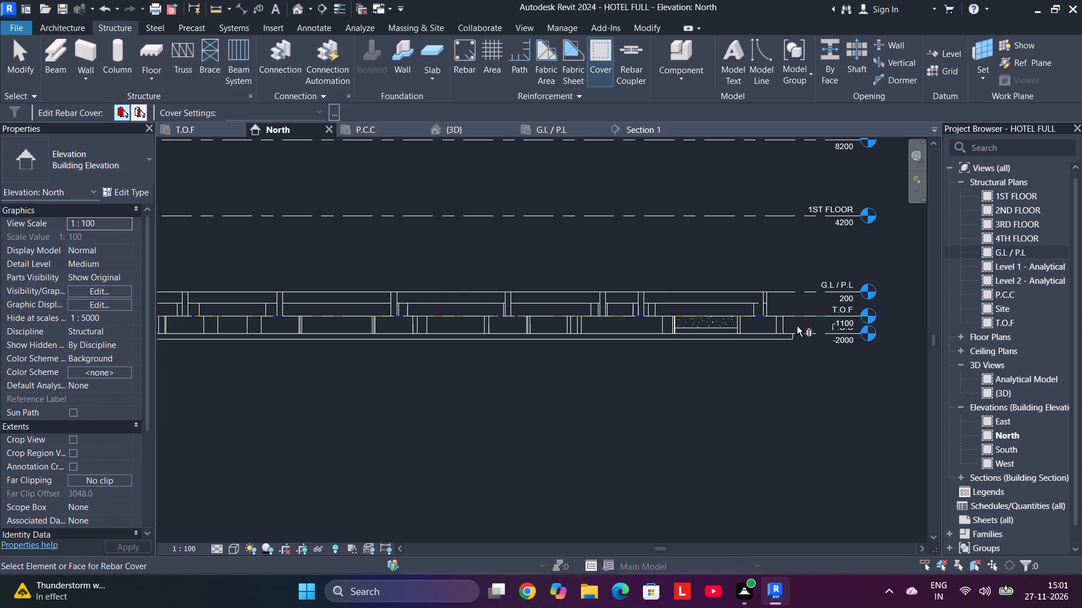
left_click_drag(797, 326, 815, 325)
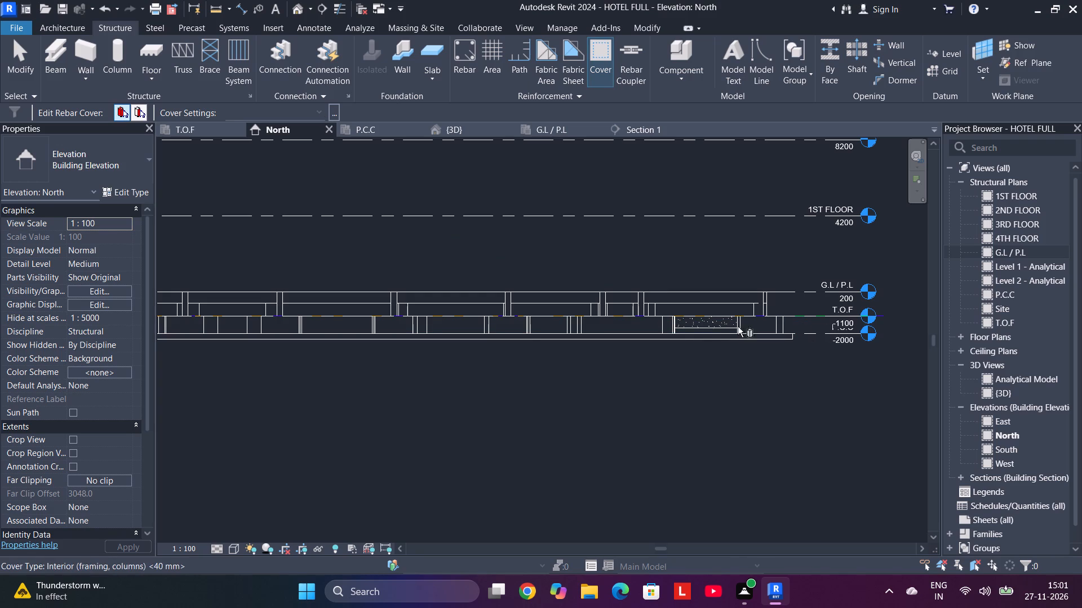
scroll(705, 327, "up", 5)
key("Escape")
Delete the 300 x 600 mm concrete beam placed at T.O.F between footings R1 and R4 on the southernmost grid line.
left_click(705, 327)
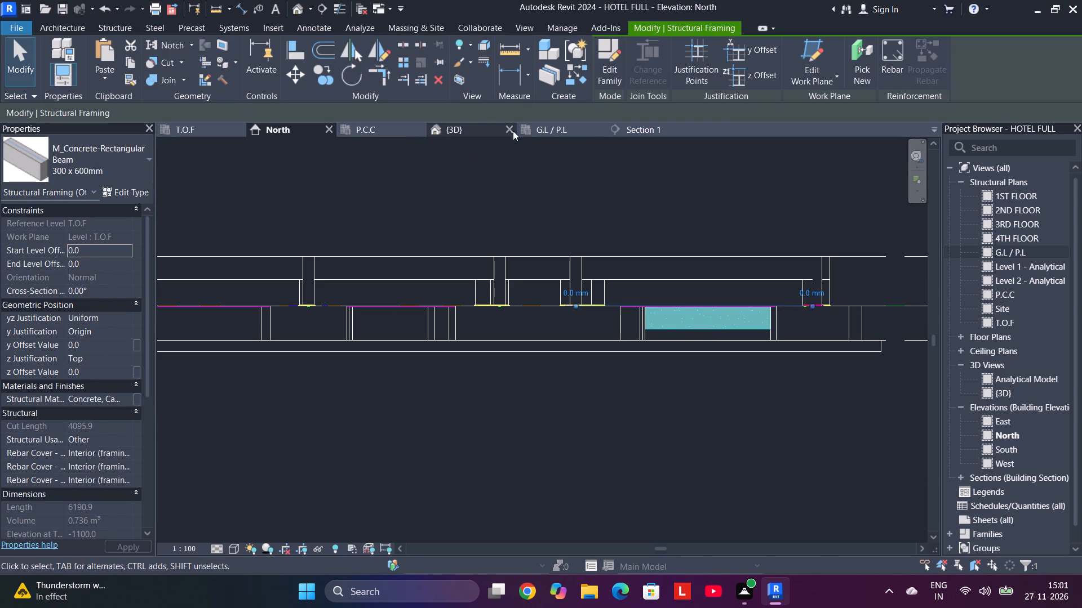
left_click(569, 130)
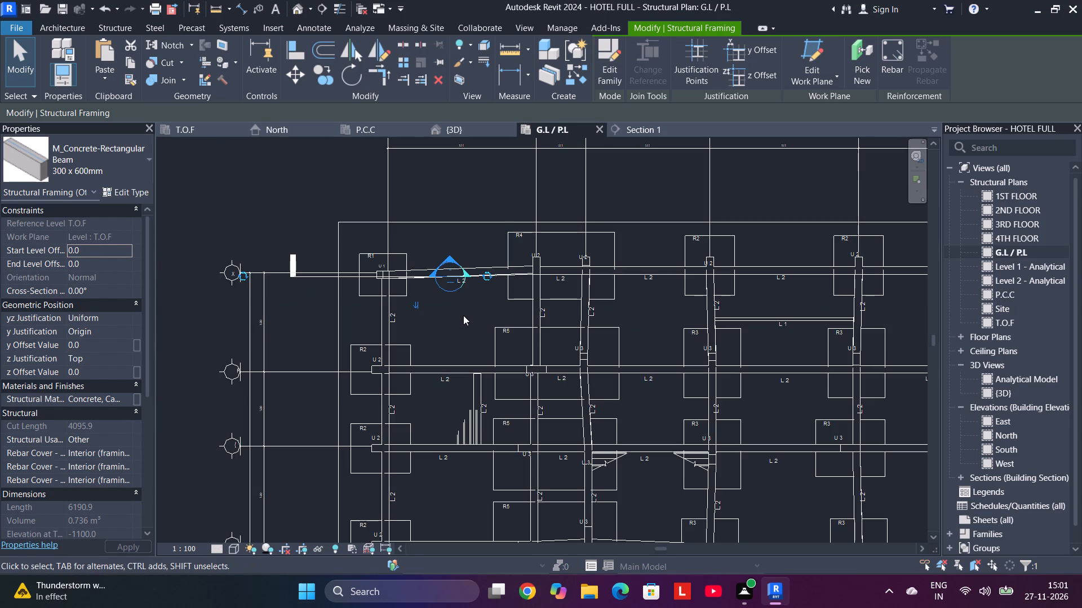
scroll(455, 292, "up", 5)
scroll(456, 291, "down", 11)
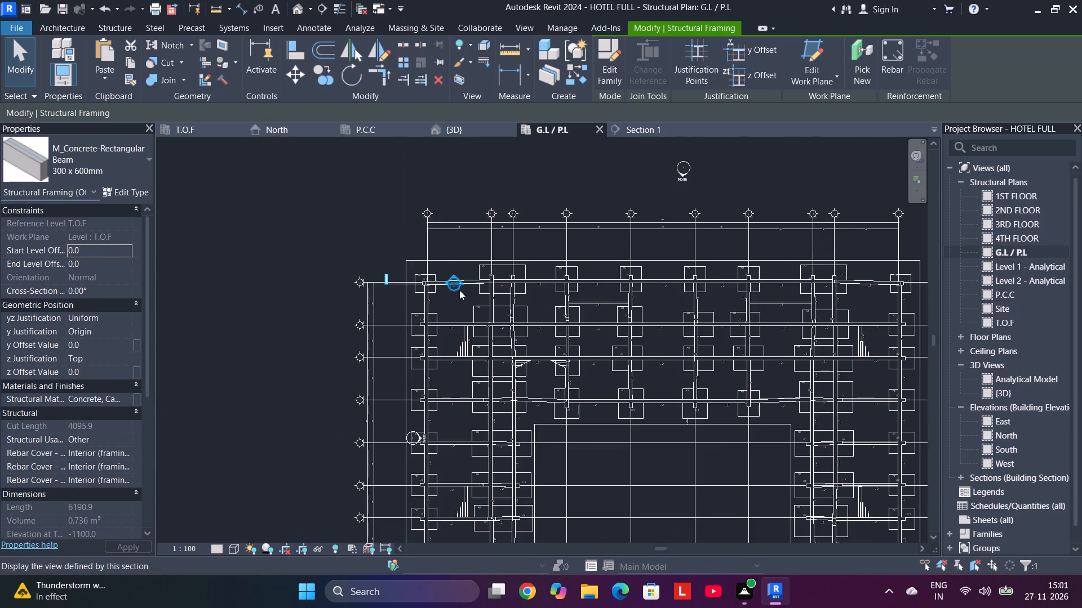
scroll(460, 292, "down", 5)
scroll(458, 444, "up", 5)
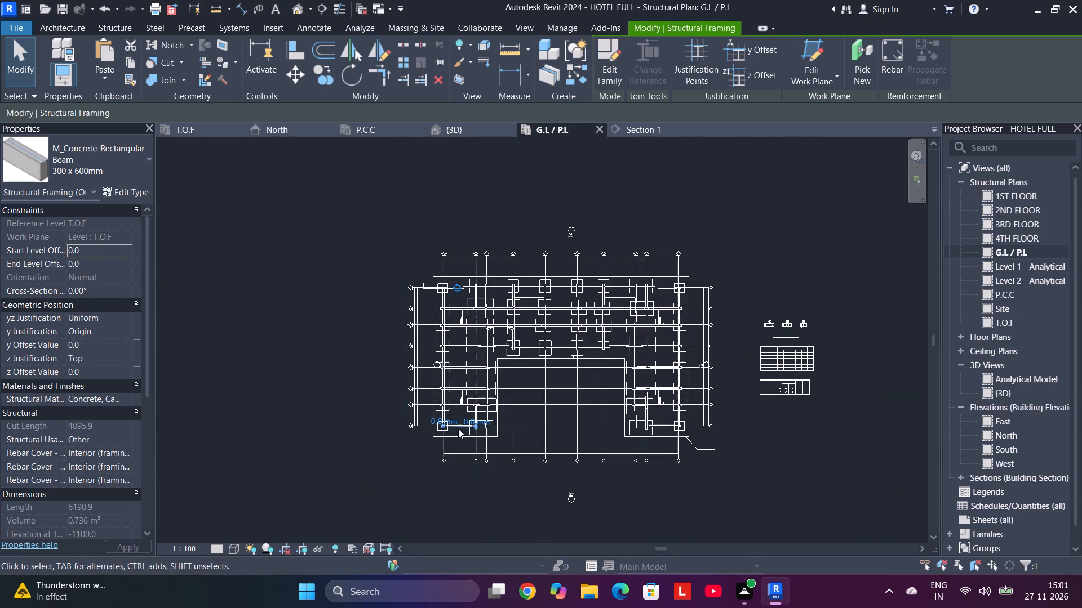
scroll(458, 428, "up", 12)
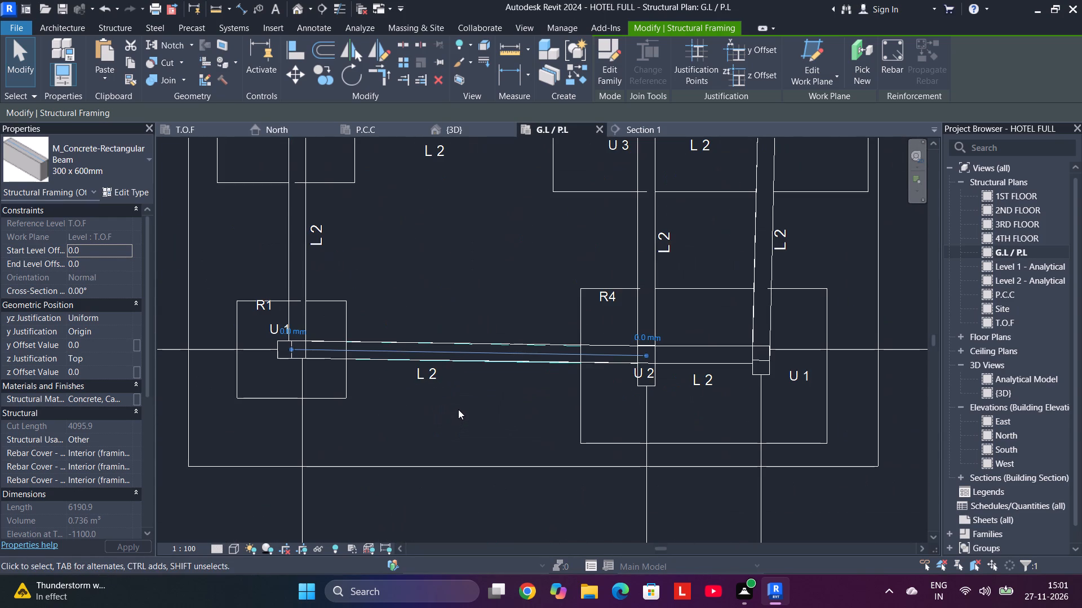
key("Delete")
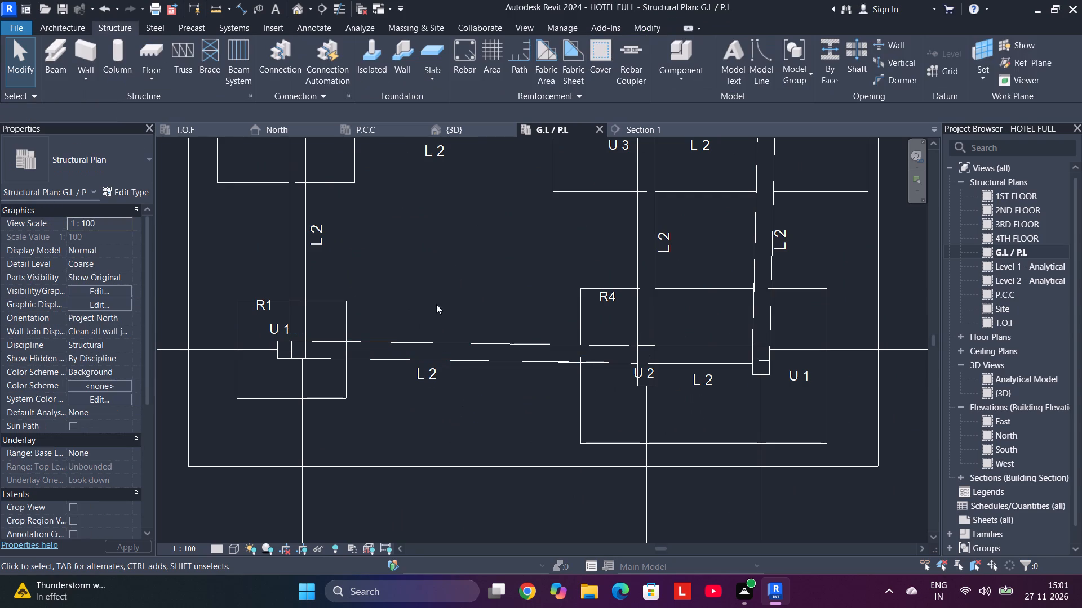
Examine the remaining framing and footings in the G.L / P.L, 3D and P.C.C views, then return to the North elevation.
left_click(434, 345)
left_click(460, 128)
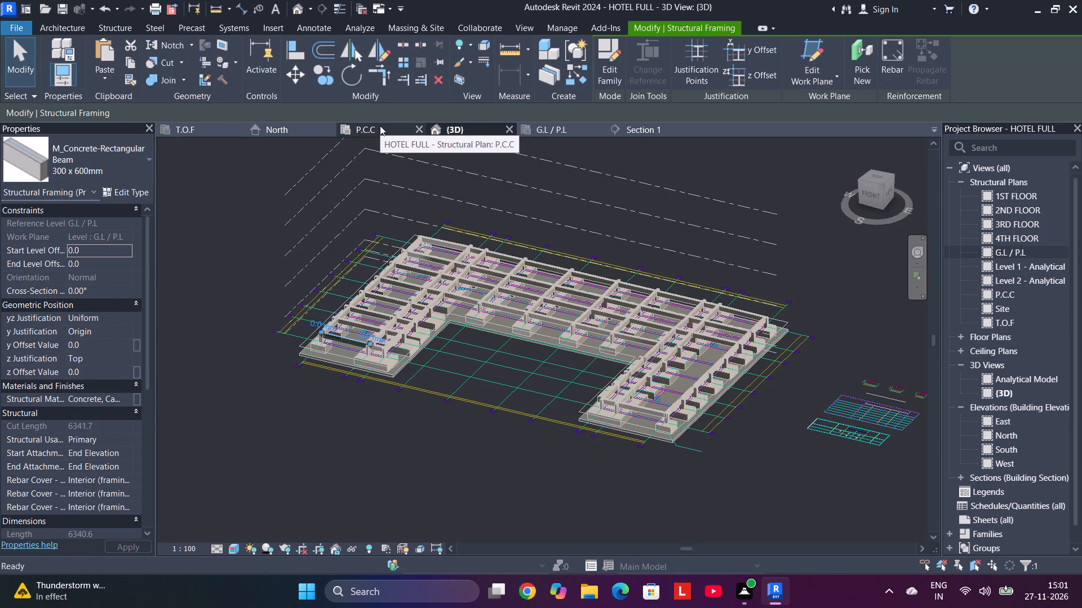
left_click(380, 126)
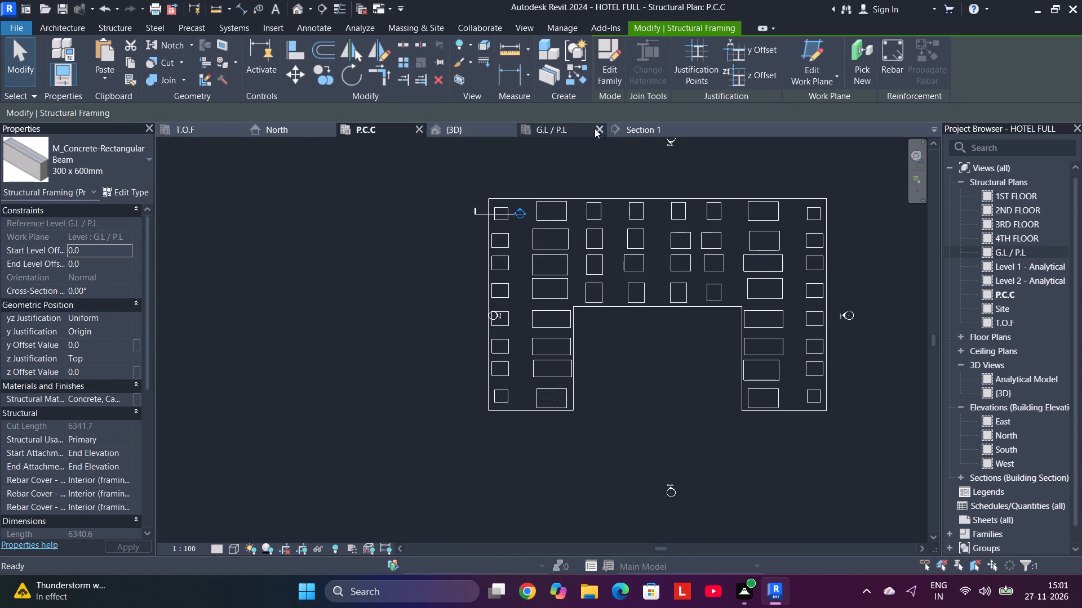
left_click(582, 129)
key("Escape")
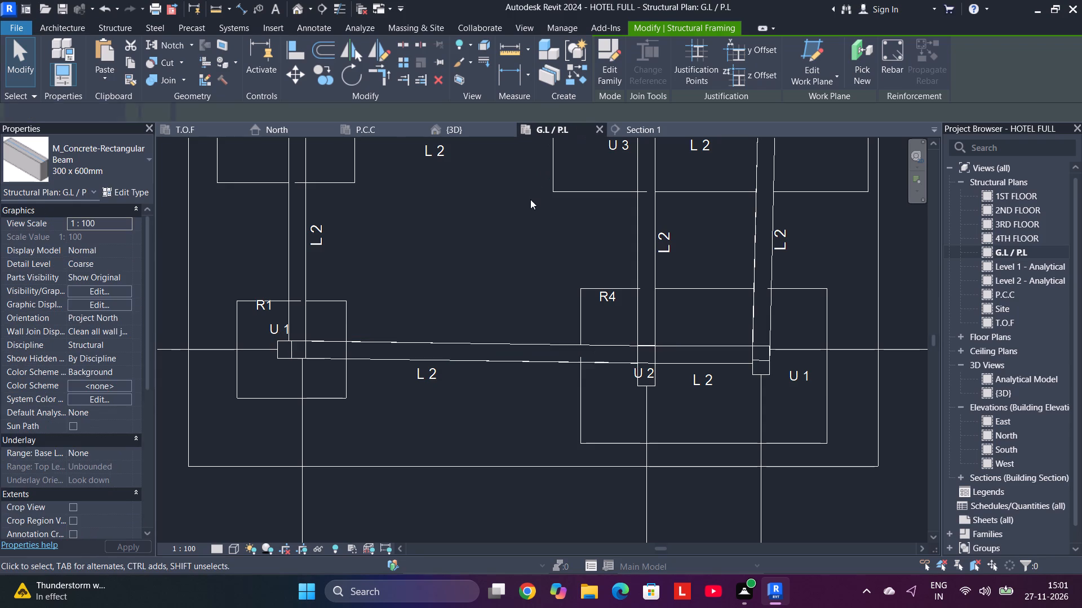
key("Escape")
scroll(467, 302, "down", 8)
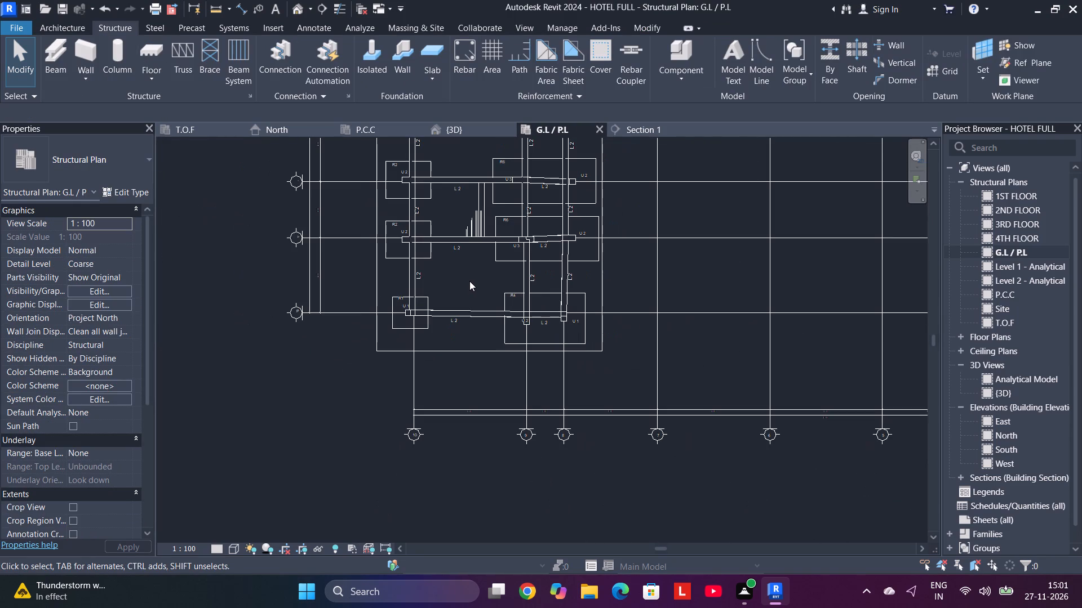
scroll(469, 281, "down", 2)
middle_click_drag(469, 281, 477, 293)
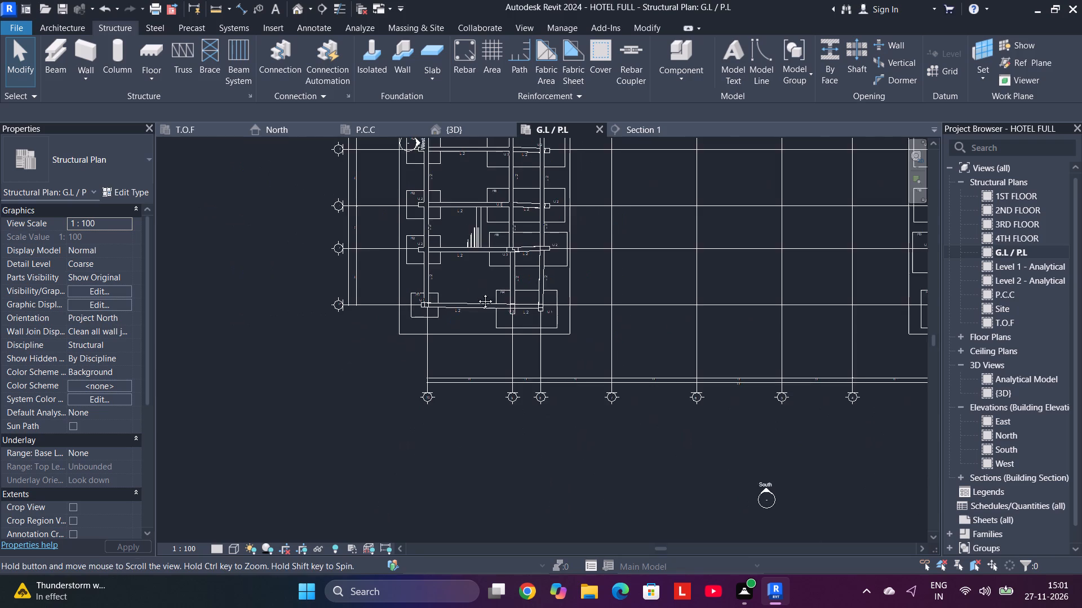
middle_click_drag(477, 293, 496, 323)
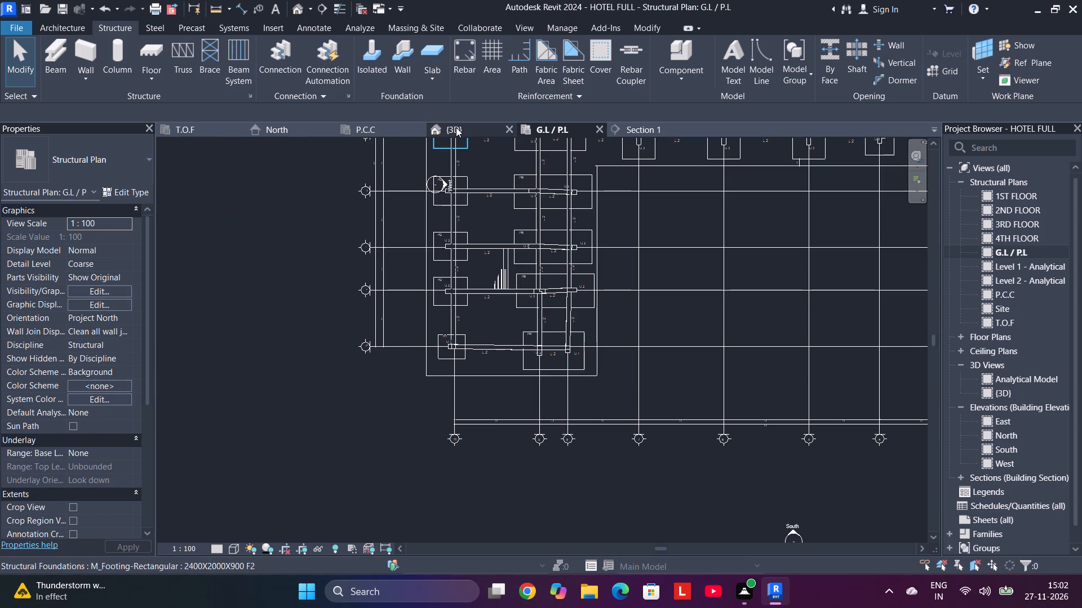
left_click(456, 127)
left_click(360, 129)
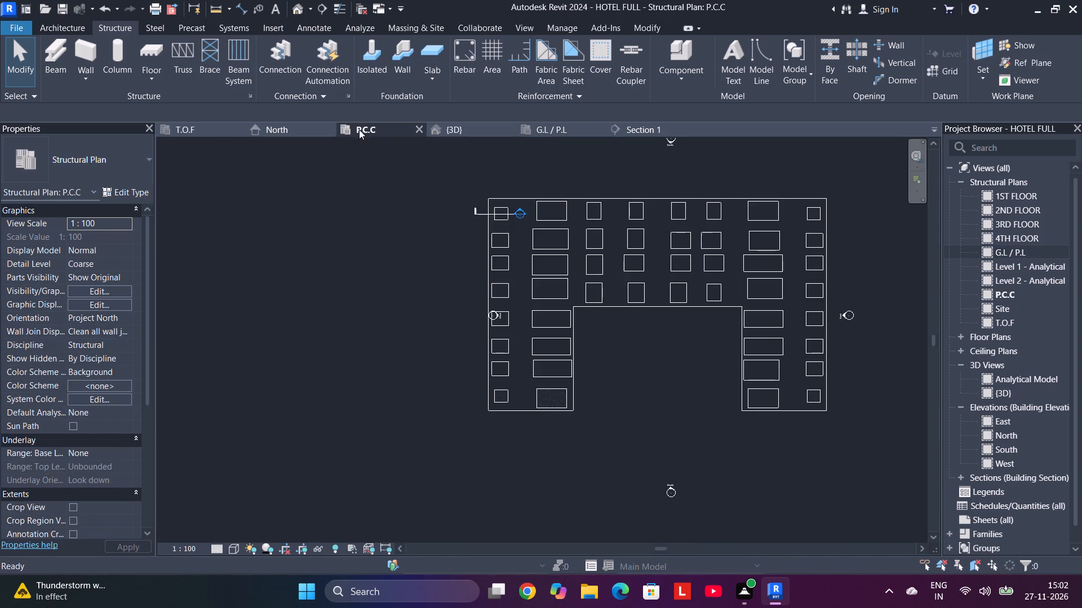
left_click(282, 126)
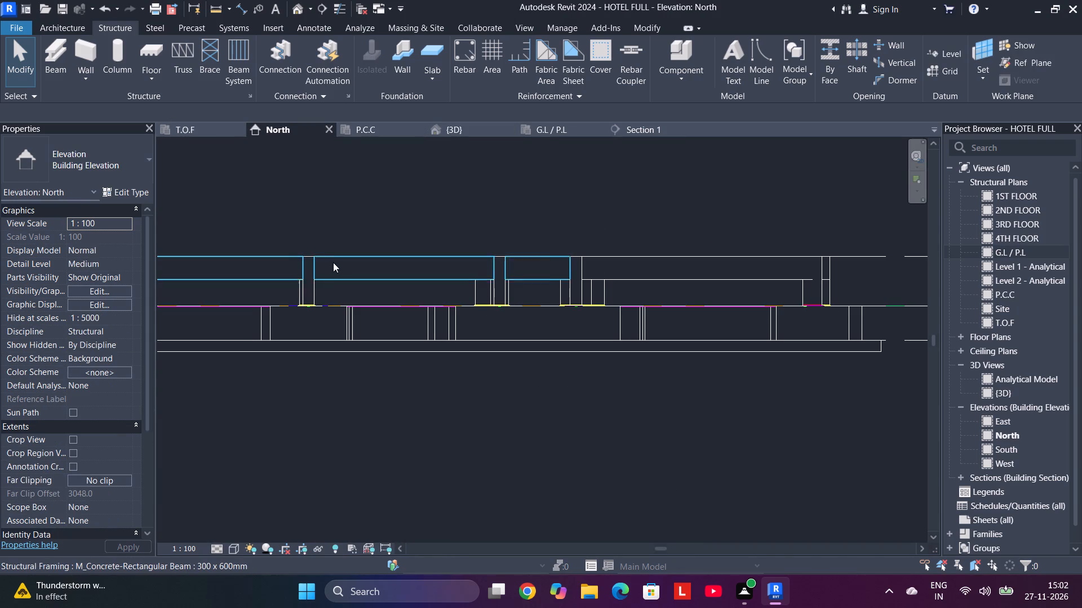
Select all footings between T.O.F and P.C.C in the North elevation and assign them the FOOTING <50 mm> rebar cover.
scroll(335, 263, "down", 3)
middle_click_drag(354, 258, 521, 253)
scroll(521, 253, "down", 4)
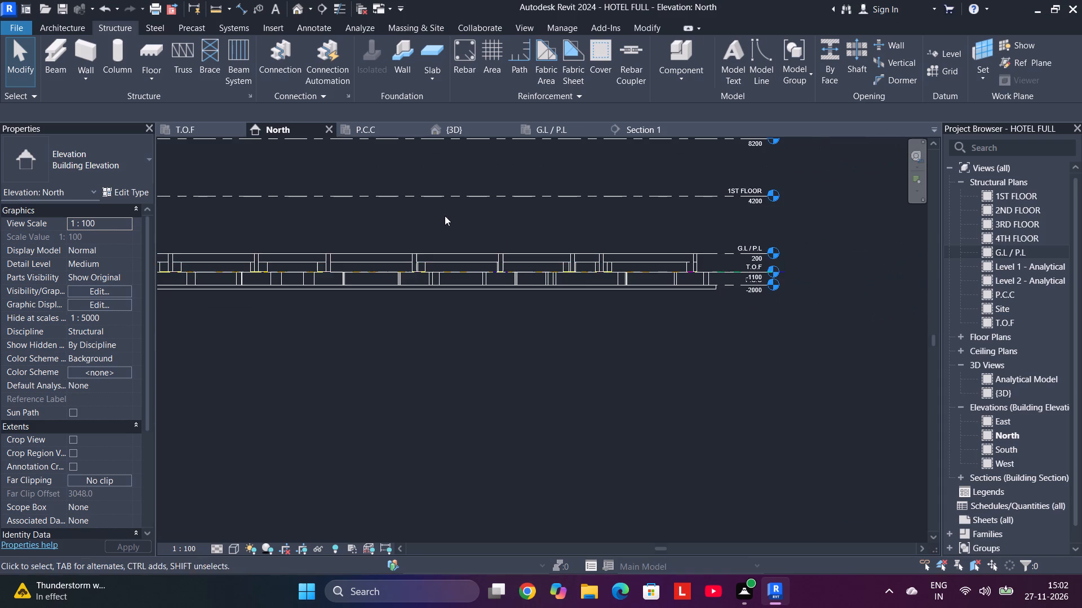
middle_click_drag(444, 217, 647, 246)
middle_click_drag(646, 247, 602, 245)
scroll(602, 245, "up", 1)
middle_click_drag(602, 245, 626, 241)
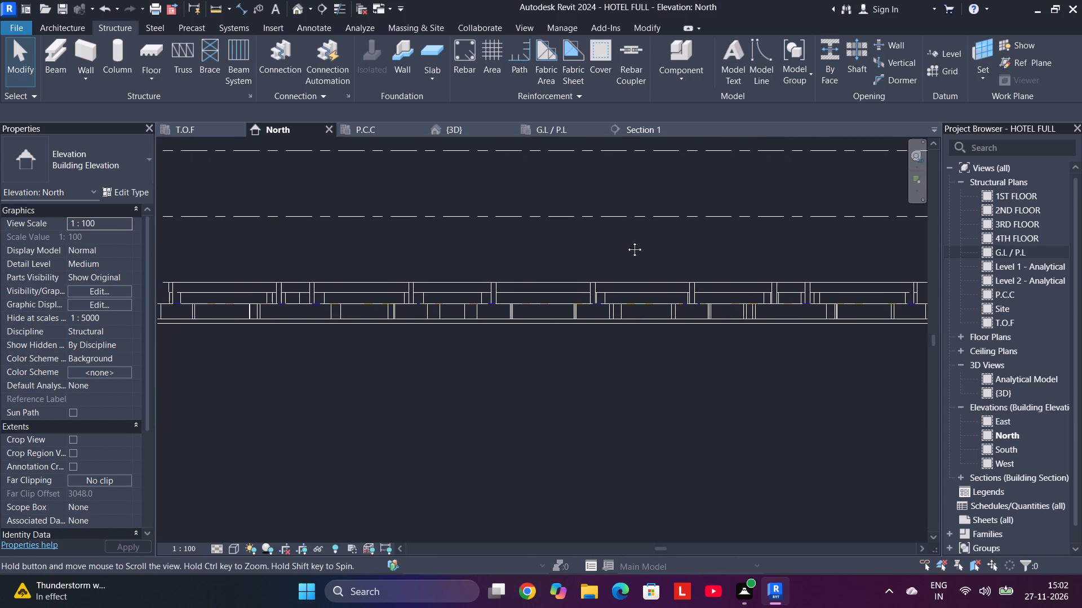
middle_click_drag(626, 241, 627, 240)
scroll(627, 240, "down", 1)
middle_click_drag(627, 240, 609, 243)
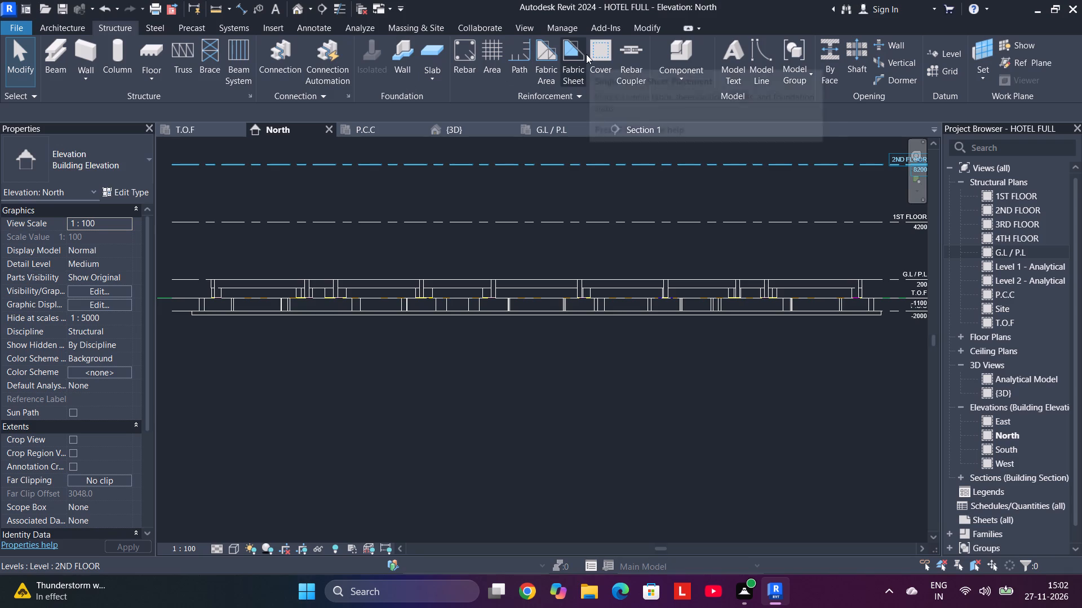
left_click(600, 56)
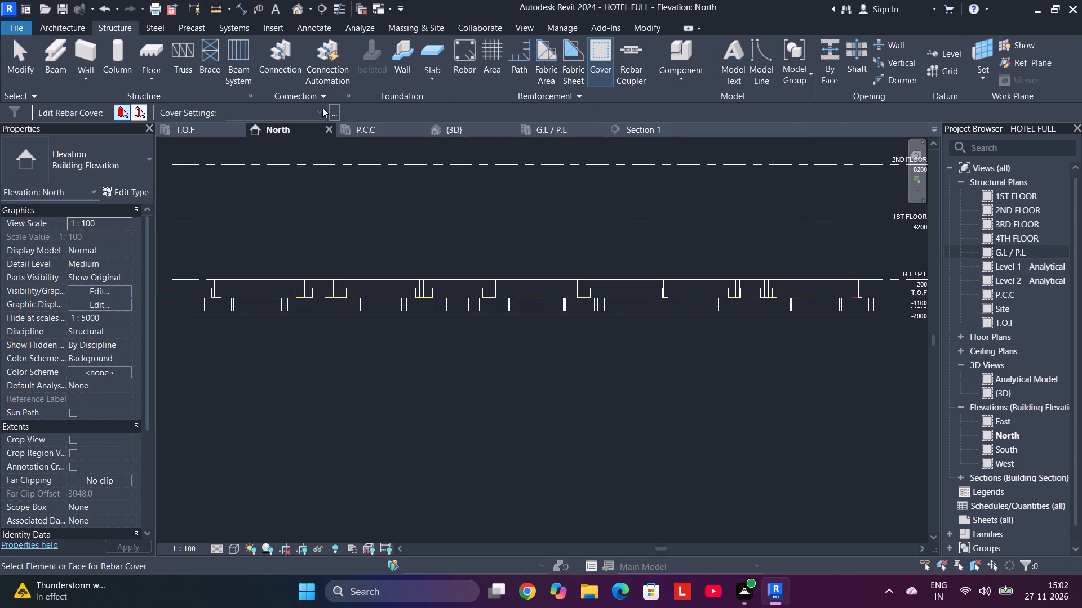
left_click(322, 108)
left_click_drag(888, 305, 509, 307)
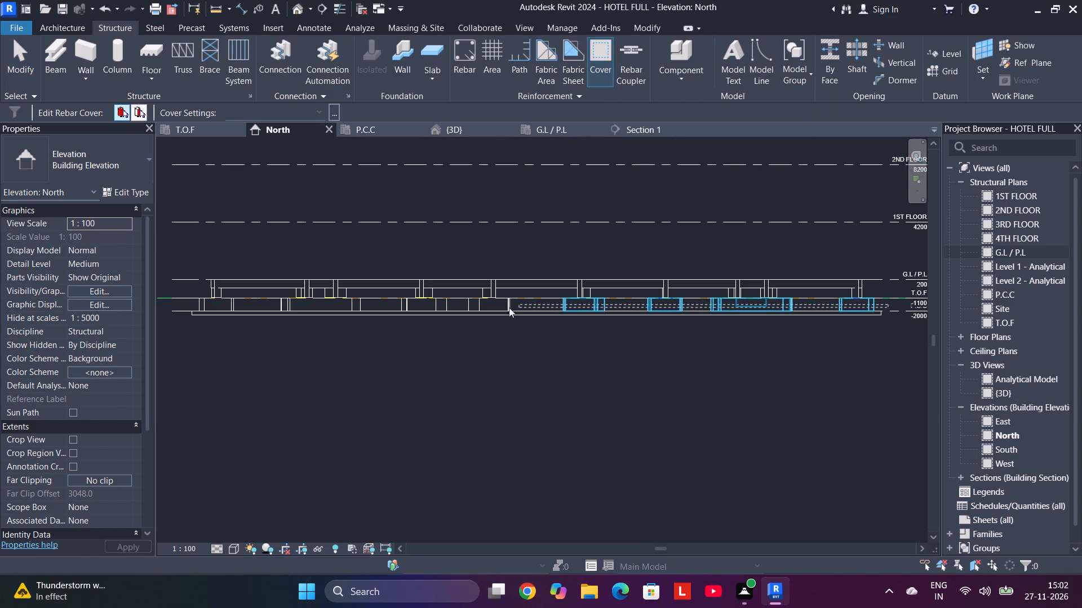
left_click_drag(509, 307, 206, 307)
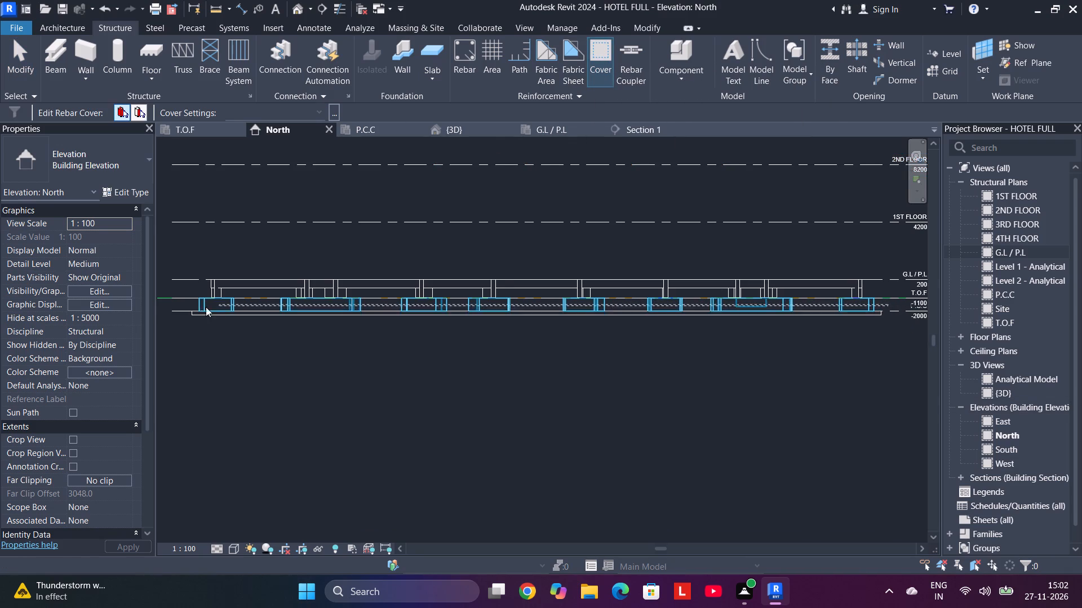
left_click_drag(206, 307, 171, 305)
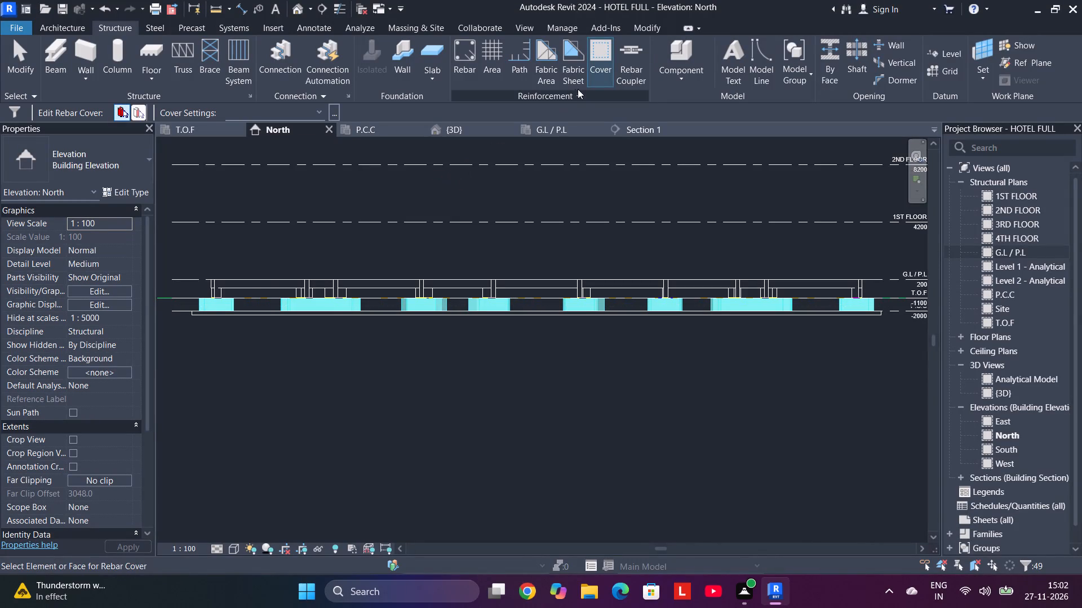
left_click(314, 110)
left_click(332, 181)
key("Return")
key("Return")
key("Return")
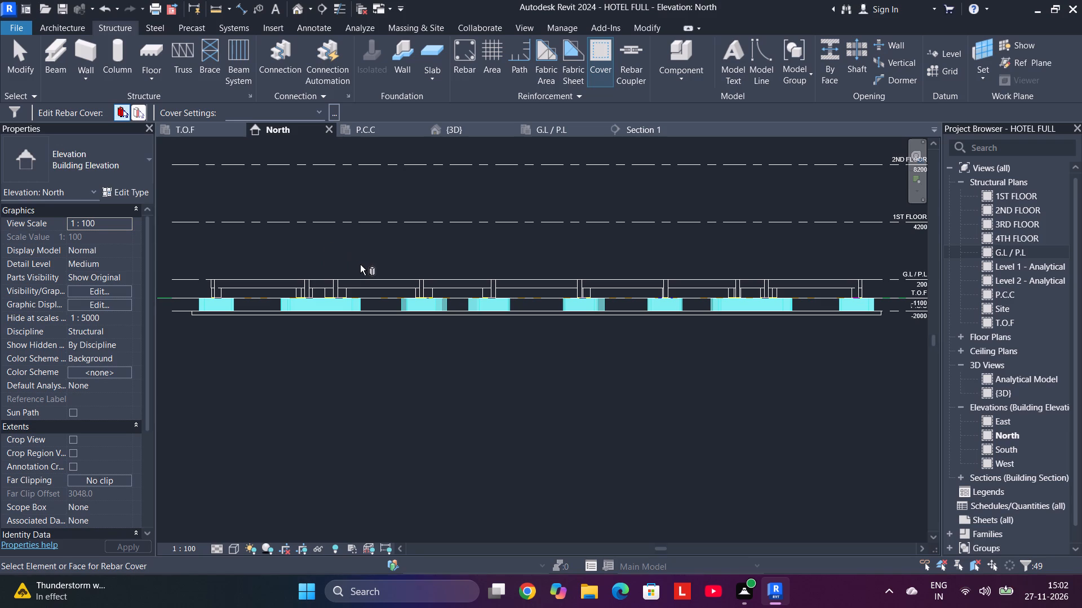
key("Return")
key("Return")
key("Return")
key("Escape")
key("Escape")
key("Escape")
key("Escape")
Reapply the FOOTING <50 mm> cover setting to the selected footings.
left_click(318, 110)
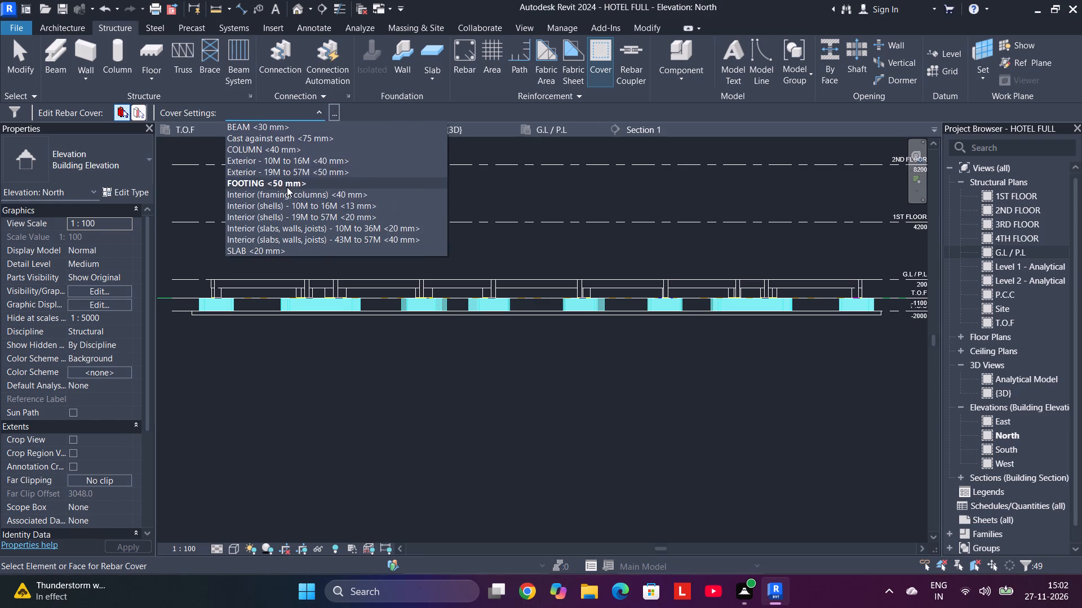
left_click(287, 187)
left_click(318, 111)
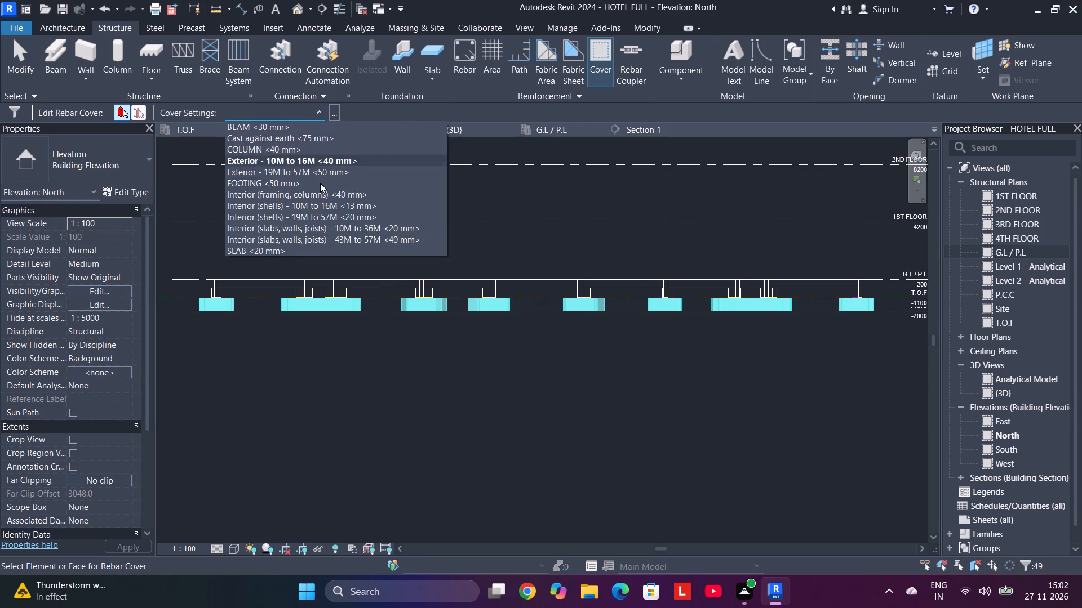
left_click(317, 185)
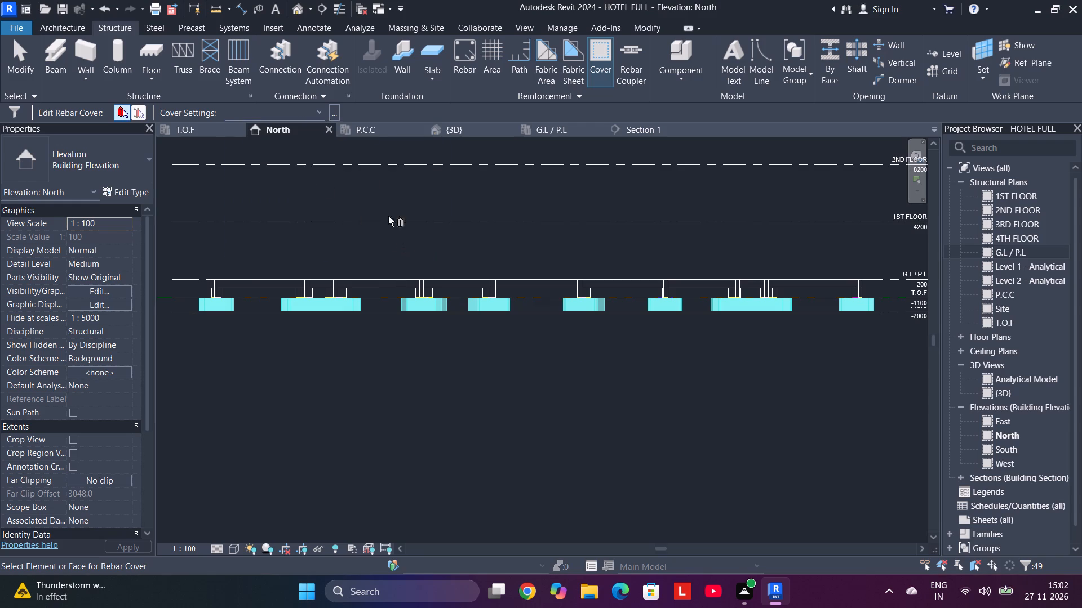
Check the rebar cover properties of the northwest corner footing F1 in the T.O.F plan.
left_click(553, 131)
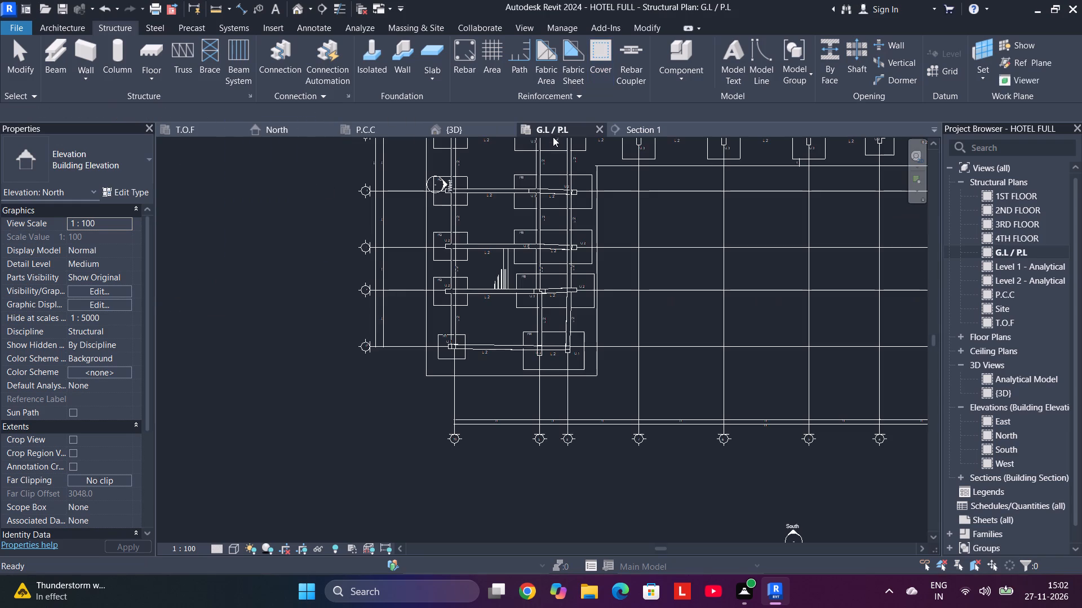
left_click(216, 128)
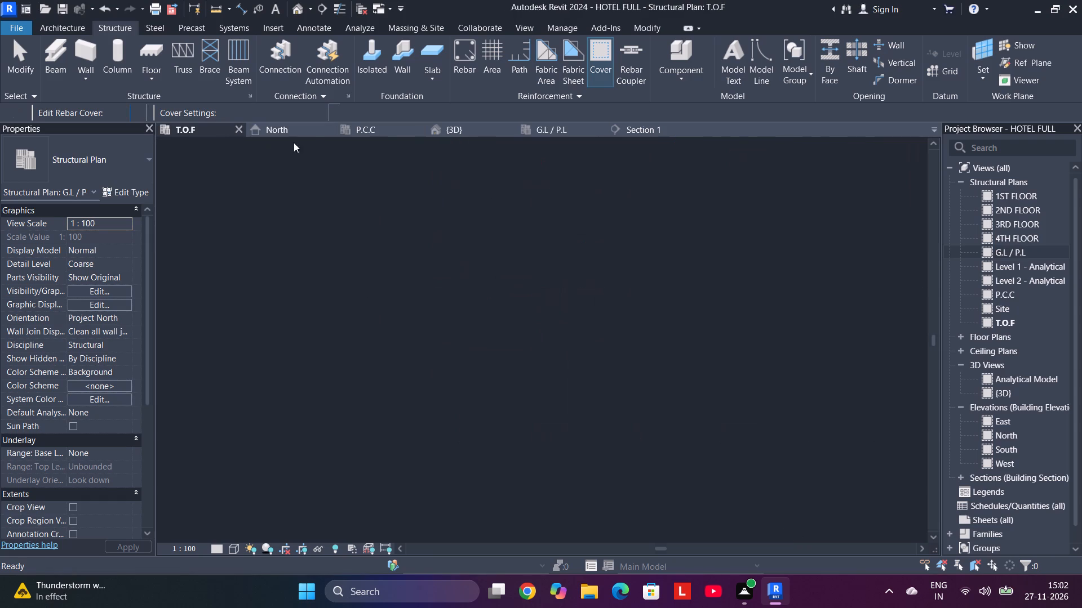
scroll(543, 227, "down", 10)
scroll(543, 219, "up", 1)
middle_click_drag(545, 224, 545, 239)
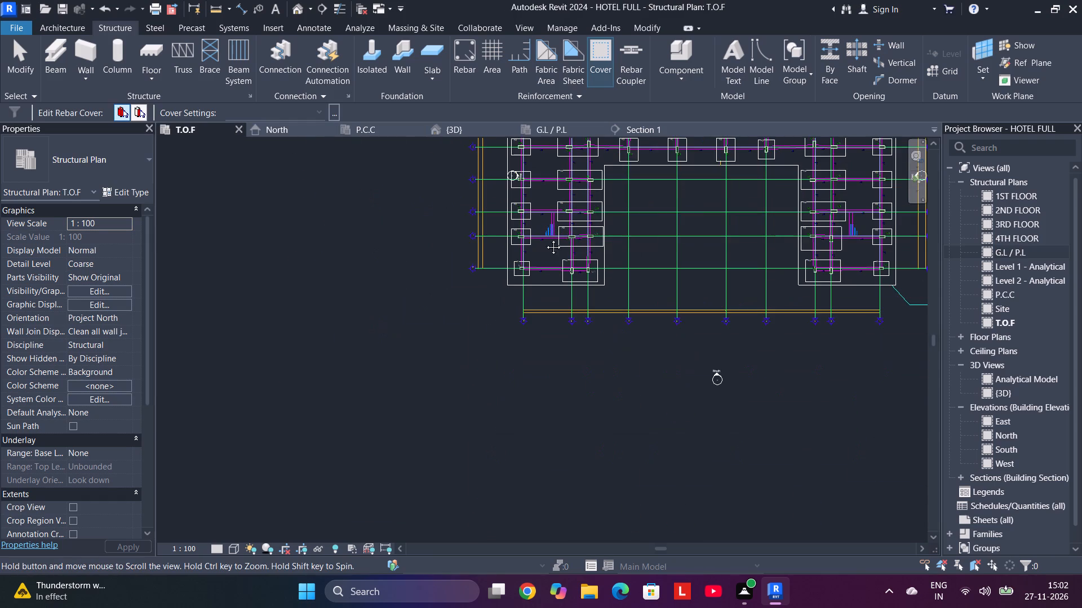
middle_click_drag(545, 239, 516, 350)
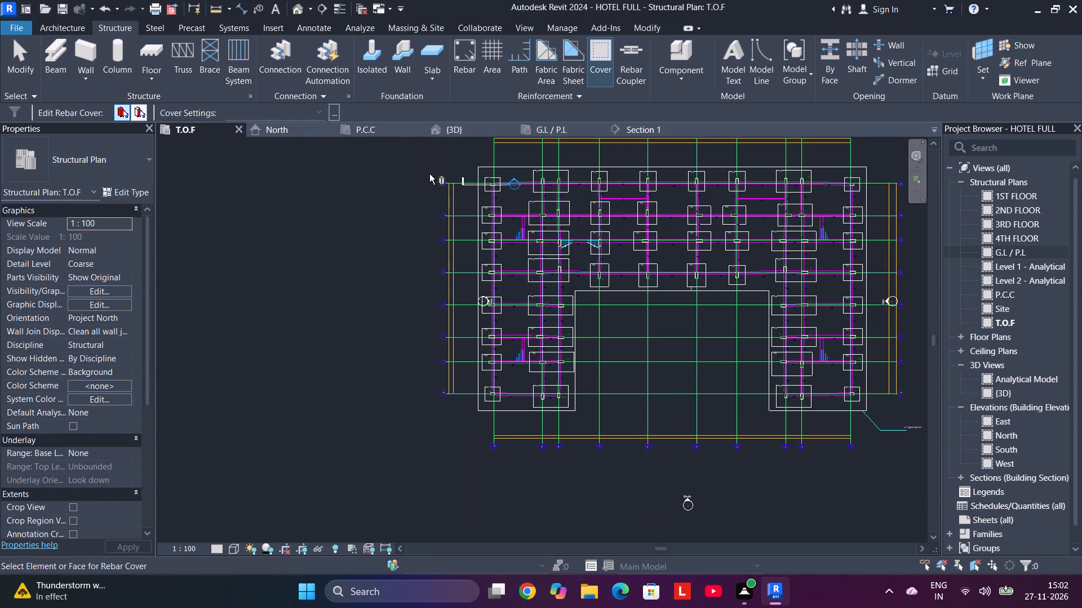
left_click(324, 106)
left_click(322, 110)
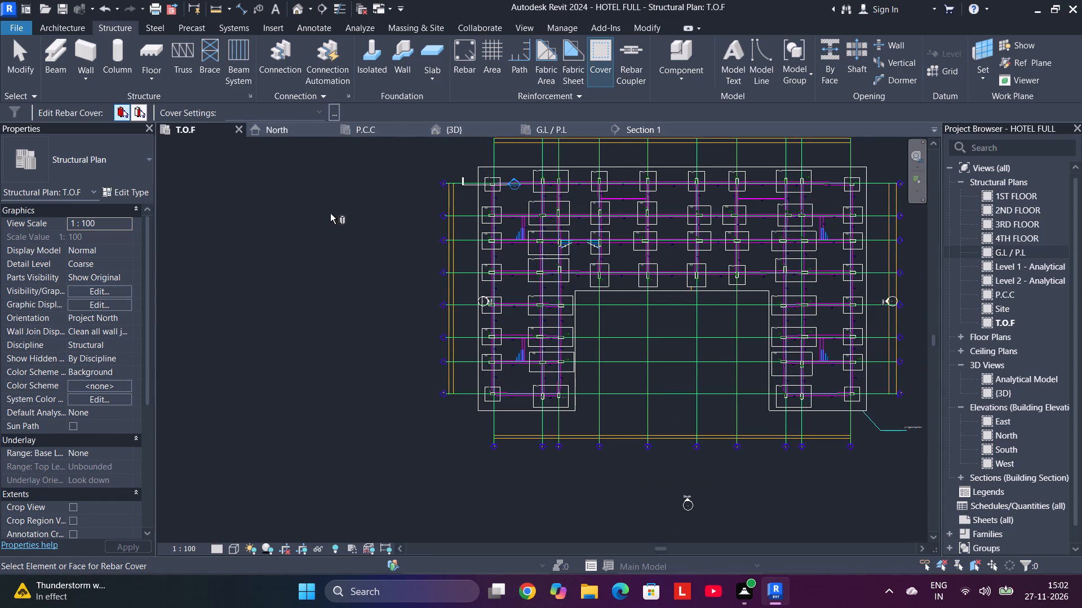
left_click(330, 214)
right_click(331, 213)
left_click(376, 220)
scroll(491, 195, "up", 4)
left_click(519, 172)
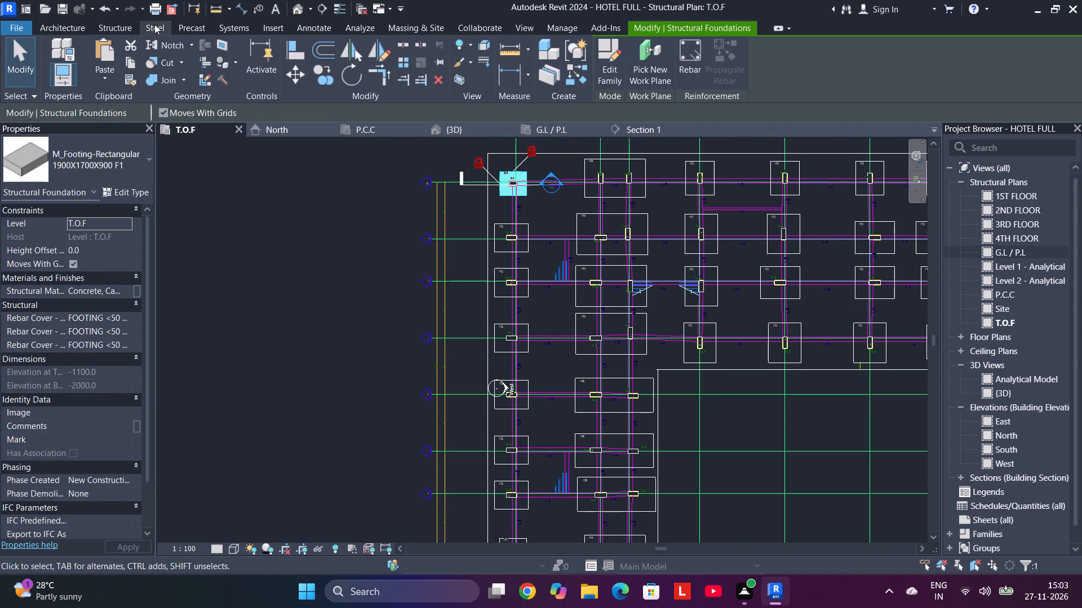
Check the cover setting of footing F1 and the neighbouring double-column footing to its east using the Cover tool.
left_click(117, 25)
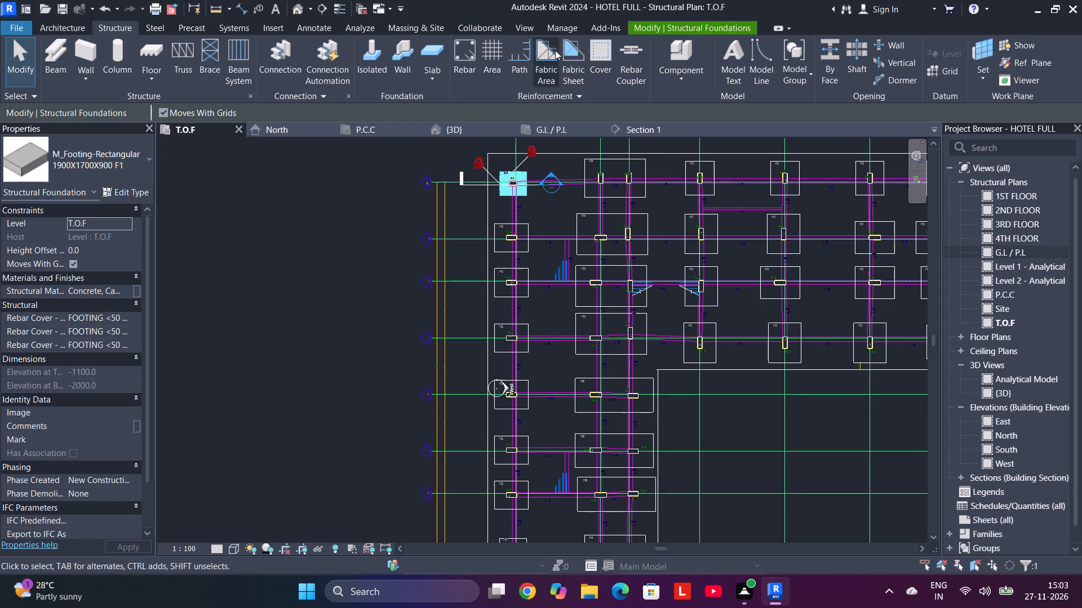
left_click(592, 52)
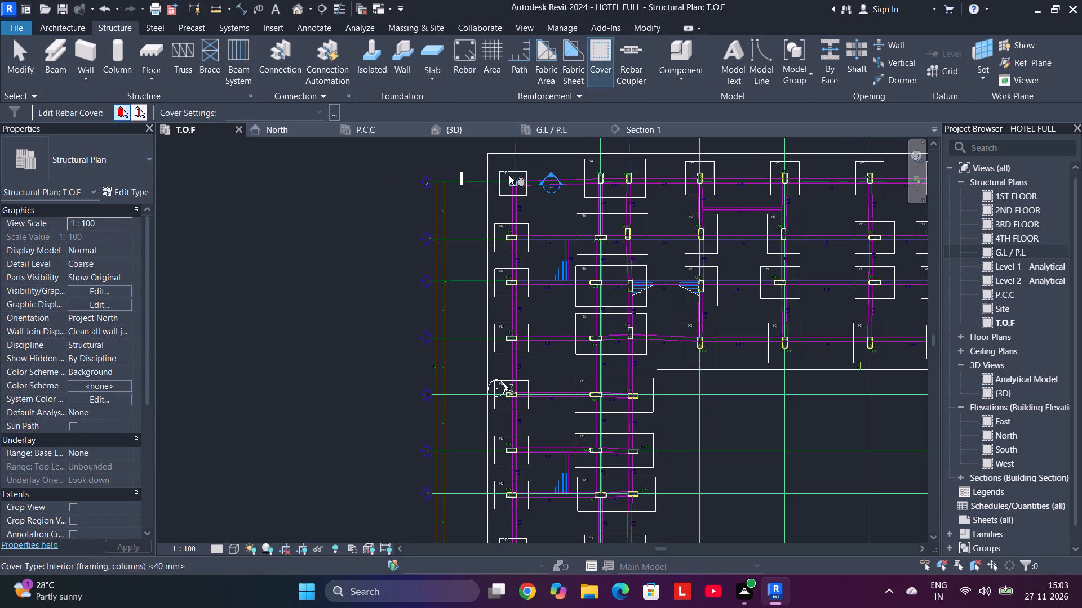
left_click(508, 172)
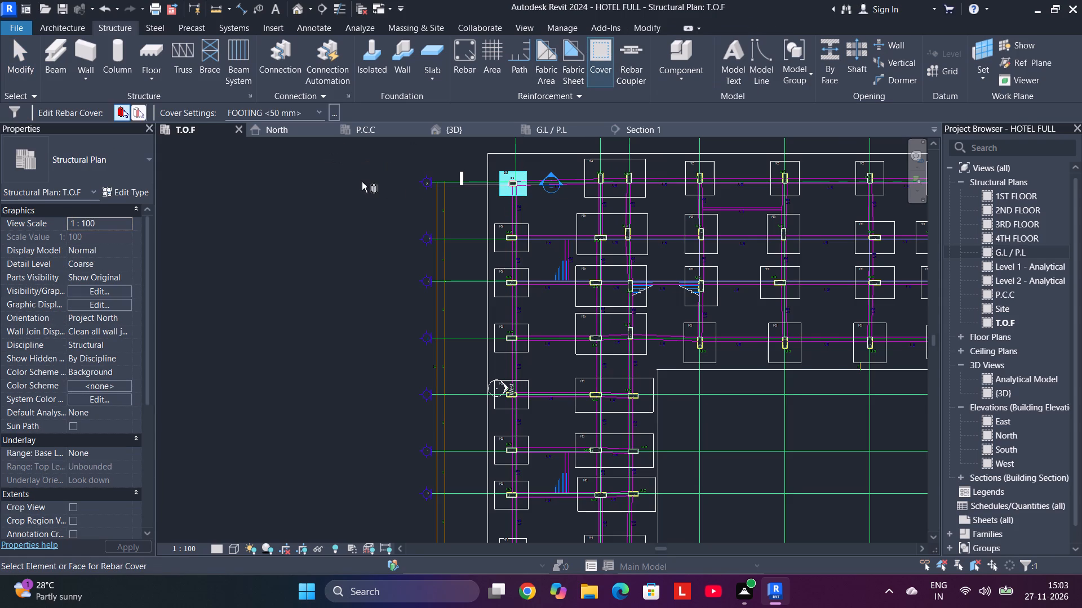
left_click(592, 170)
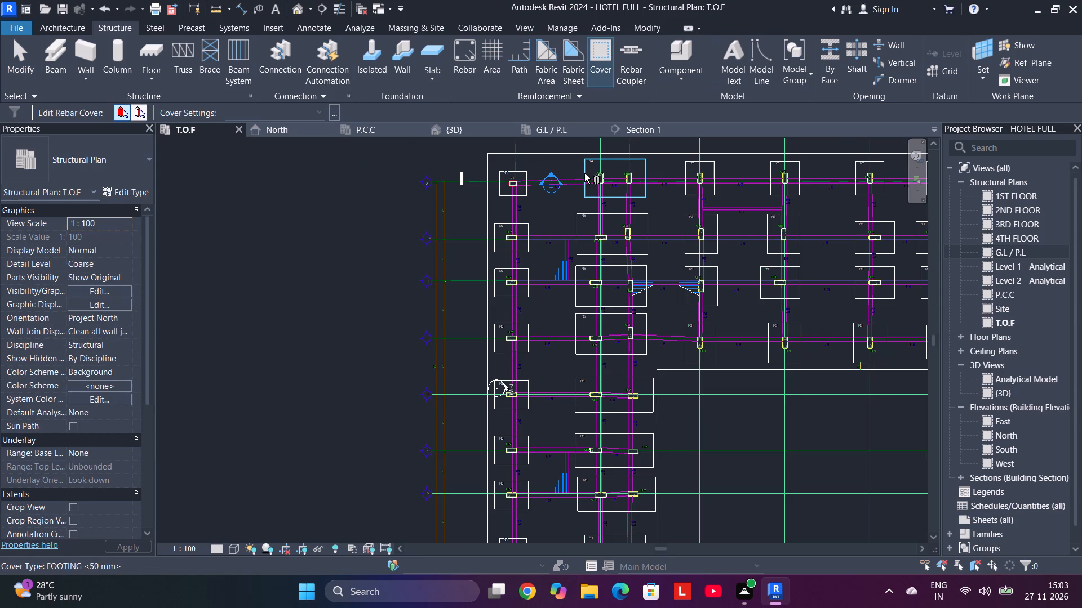
left_click(580, 176)
key("Escape")
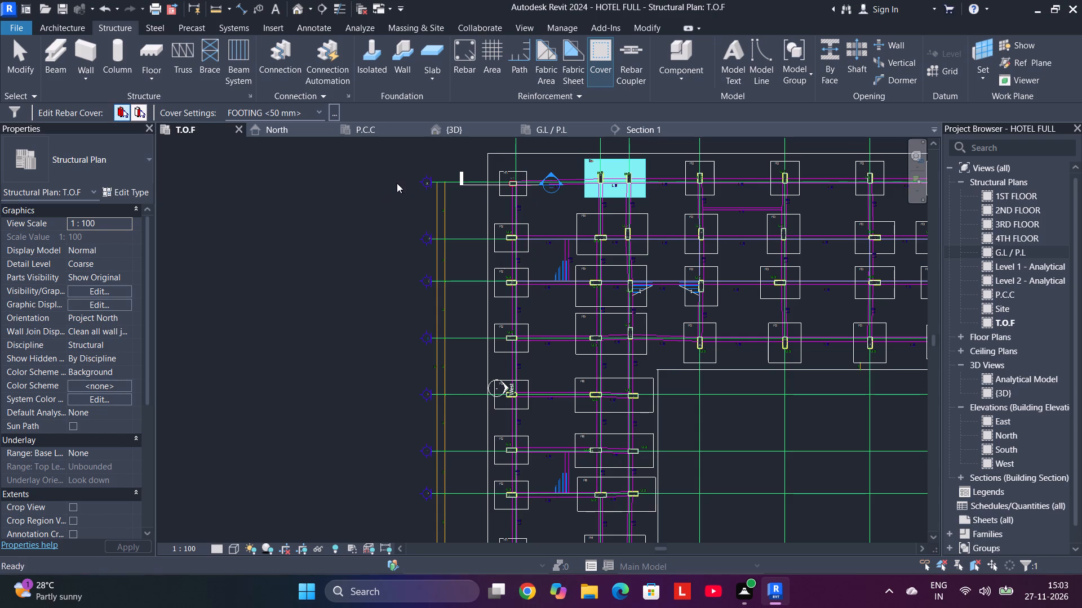
Check the rebar cover of a 5500X2400X900 F6 footing in the west wing and the footing just north of it.
middle_click_drag(587, 433, 569, 364)
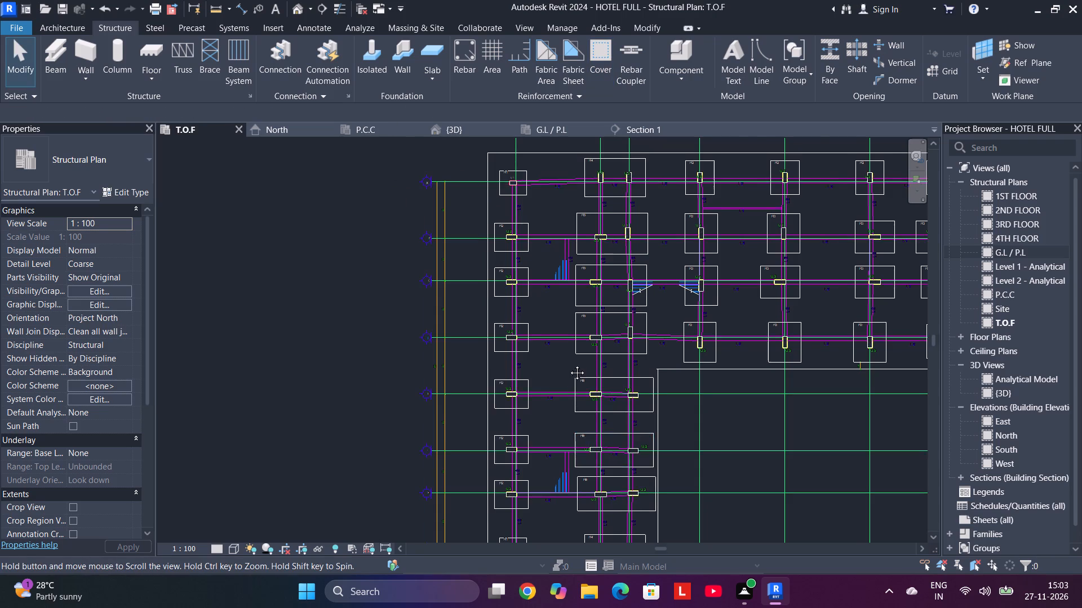
middle_click_drag(569, 364, 566, 327)
left_click(555, 354)
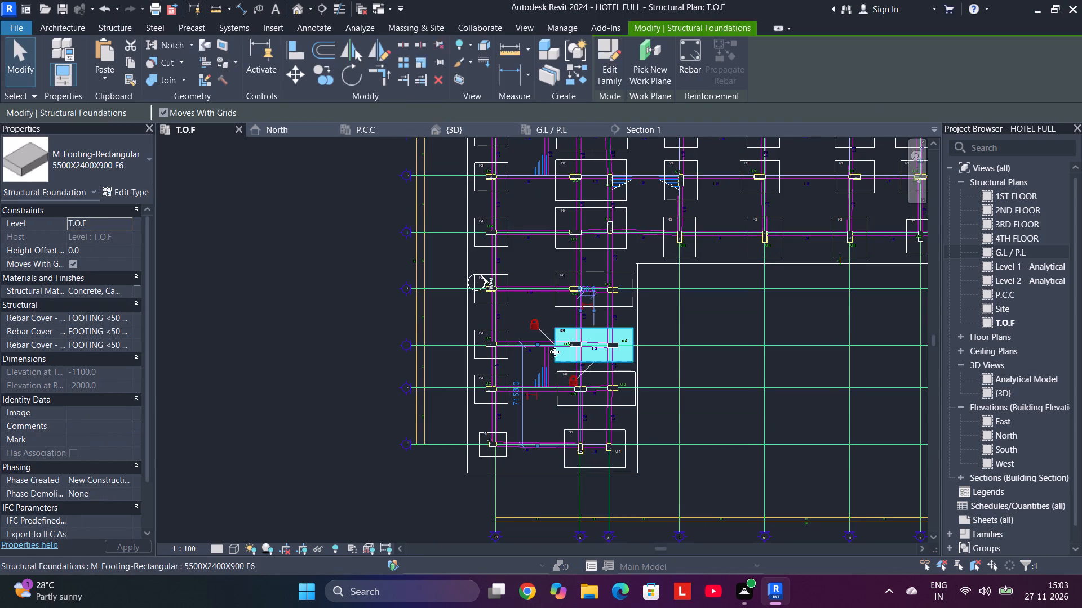
left_click(116, 24)
left_click(602, 54)
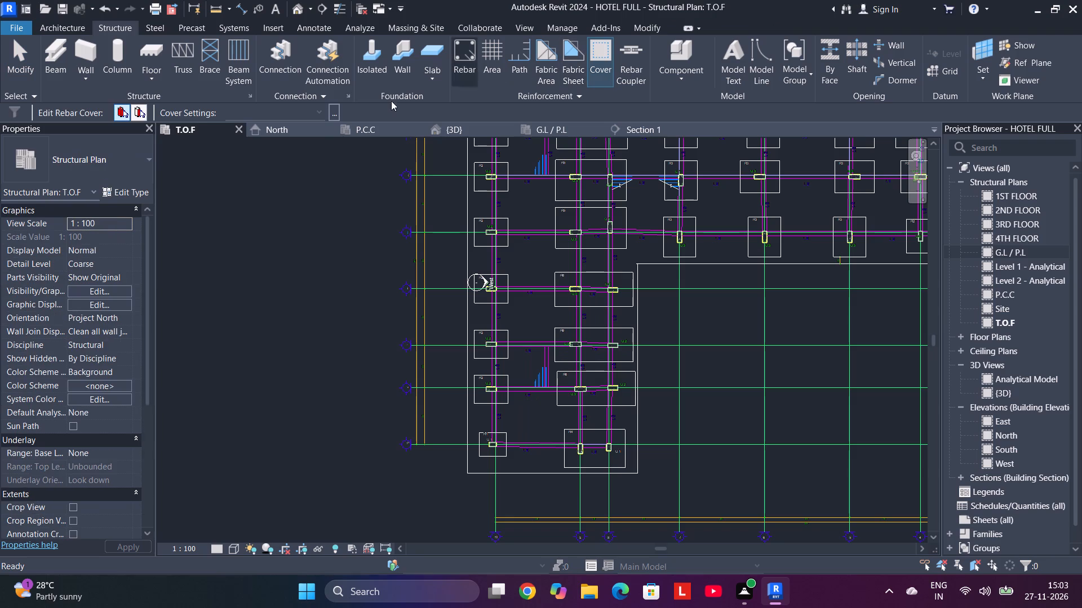
left_click(560, 303)
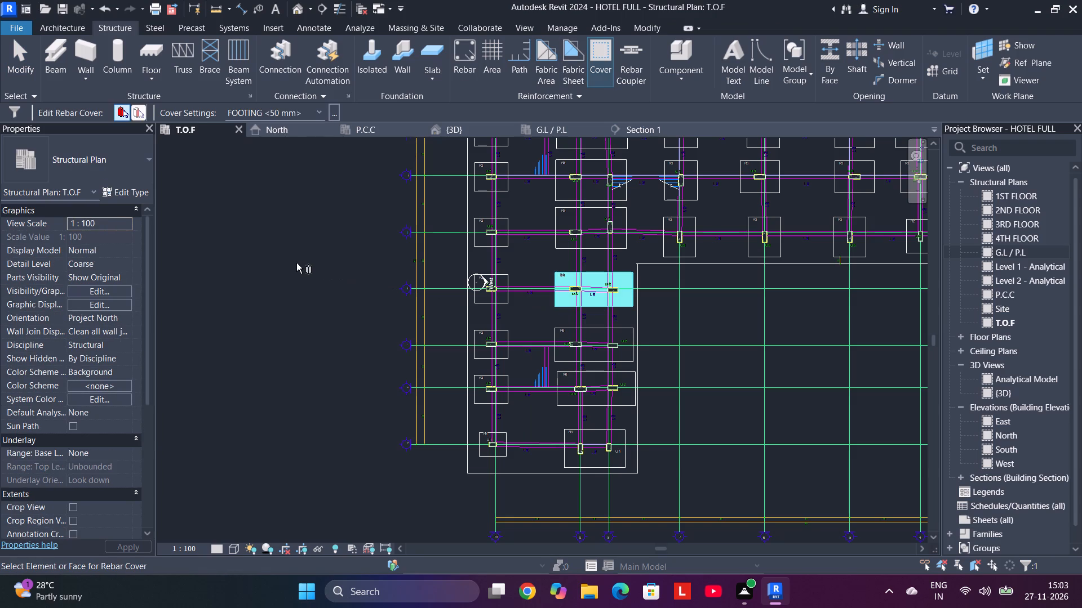
key("Escape")
key("Escape")
key("Escape")
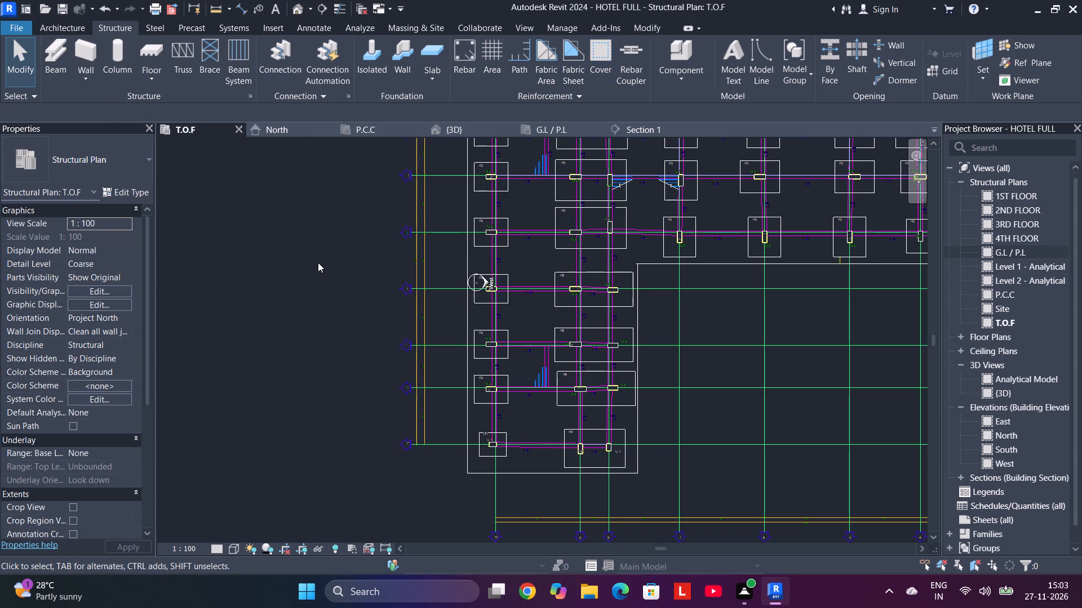
key("Escape")
Return to the North elevation and clear the footing highlighting.
left_click(268, 128)
left_click(566, 371)
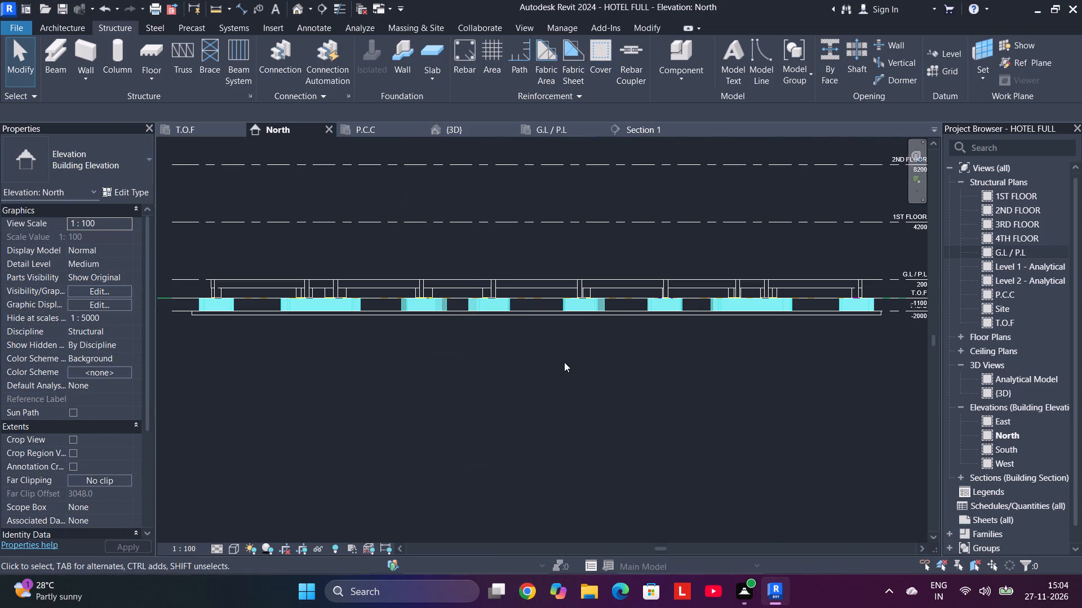
key("Escape")
key("Escape")
key("Escape")
key("Escape")
key("Return")
key("Return")
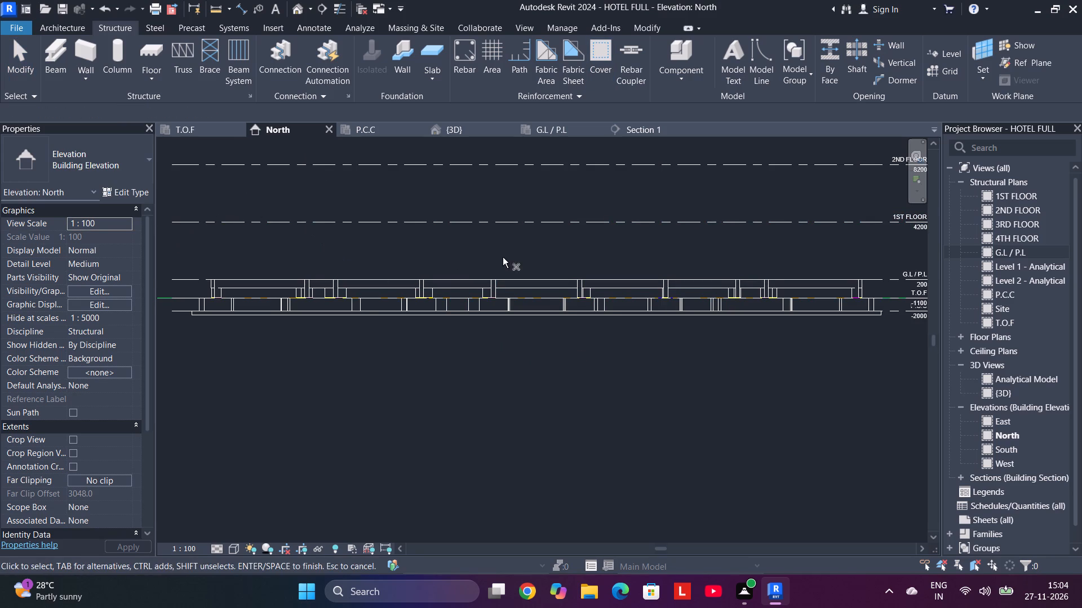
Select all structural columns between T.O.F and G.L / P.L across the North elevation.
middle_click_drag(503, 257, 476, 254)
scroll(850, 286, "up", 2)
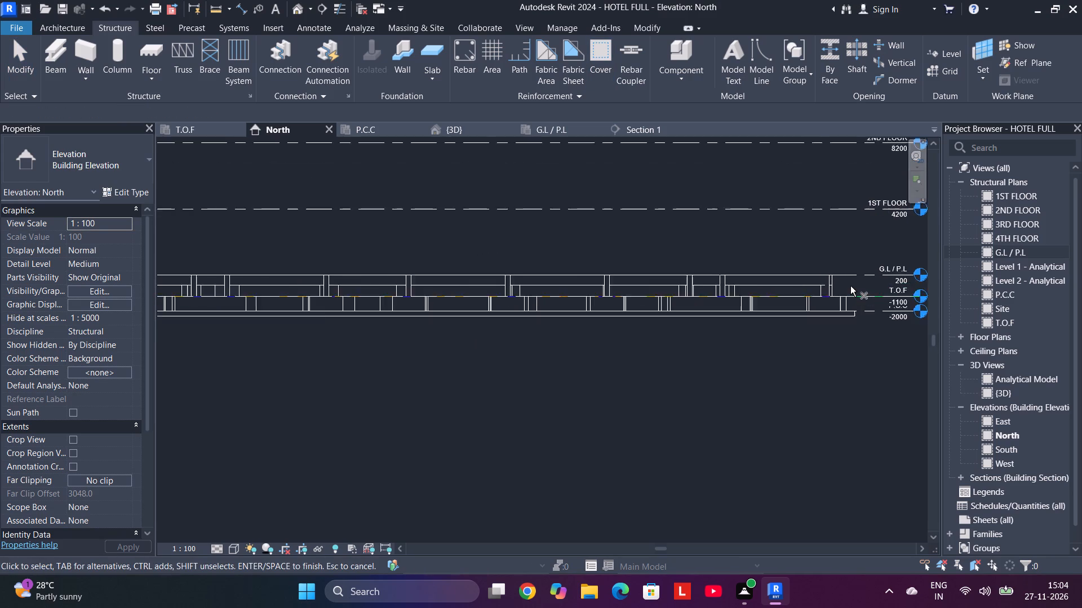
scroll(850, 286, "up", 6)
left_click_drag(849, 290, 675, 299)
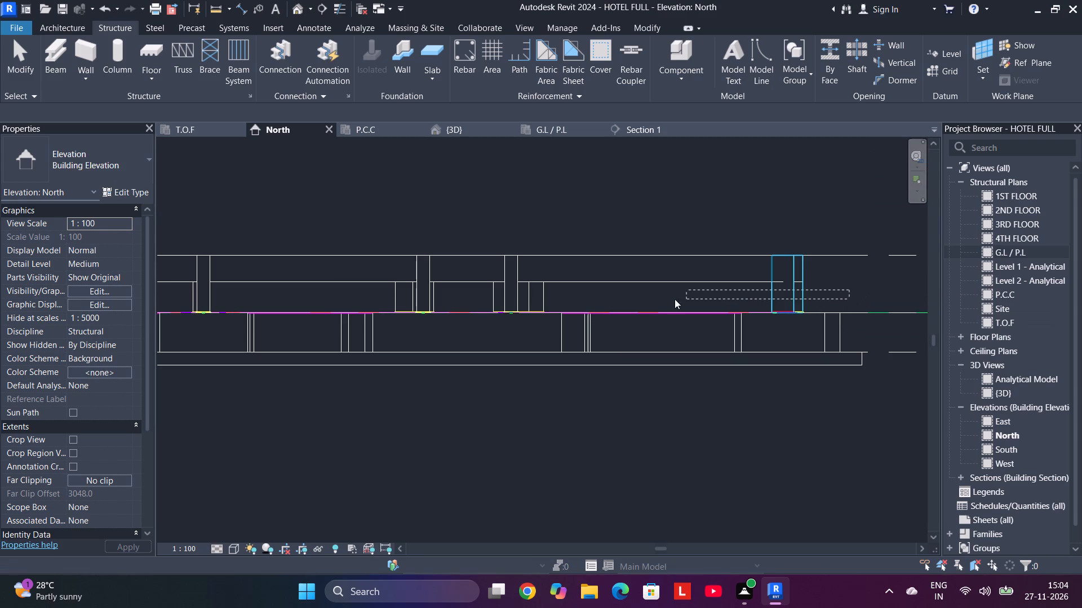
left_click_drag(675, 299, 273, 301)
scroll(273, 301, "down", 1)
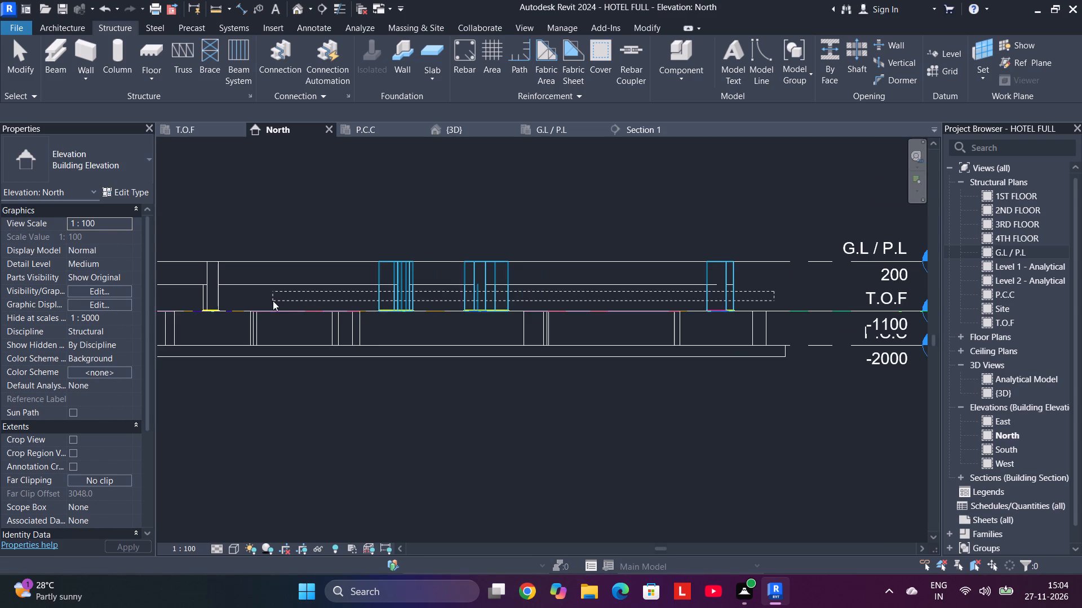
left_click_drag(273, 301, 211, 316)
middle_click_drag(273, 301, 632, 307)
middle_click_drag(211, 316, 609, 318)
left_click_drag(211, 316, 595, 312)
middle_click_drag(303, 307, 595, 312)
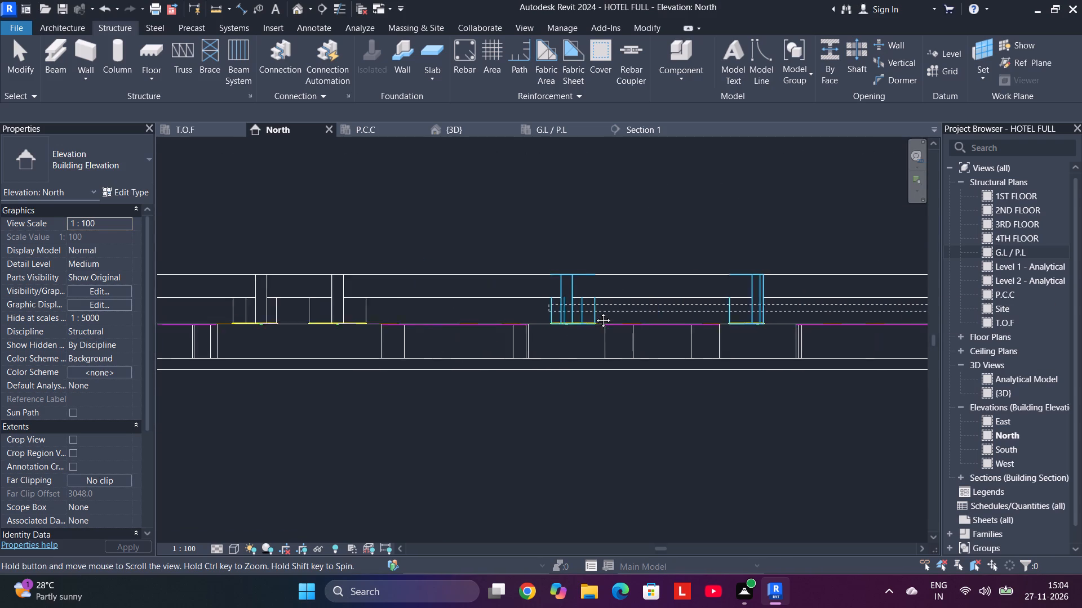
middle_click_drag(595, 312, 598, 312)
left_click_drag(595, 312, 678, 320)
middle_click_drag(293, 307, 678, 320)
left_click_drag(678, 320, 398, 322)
Examine the column selection along the full length of the North elevation for completeness.
scroll(685, 213, "down", 2)
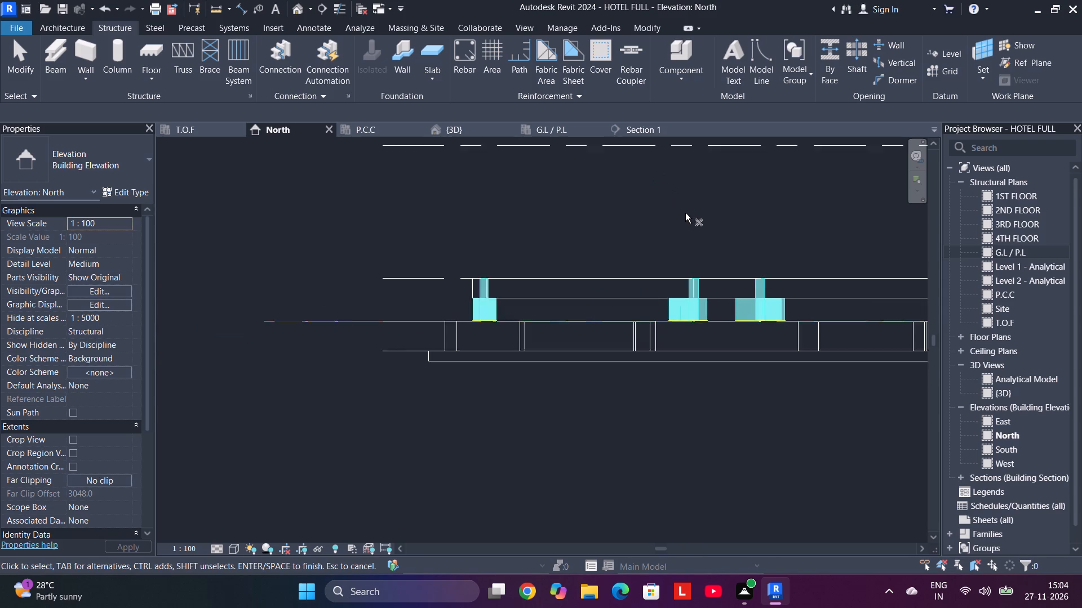
scroll(685, 213, "down", 2)
middle_click_drag(747, 212, 626, 236)
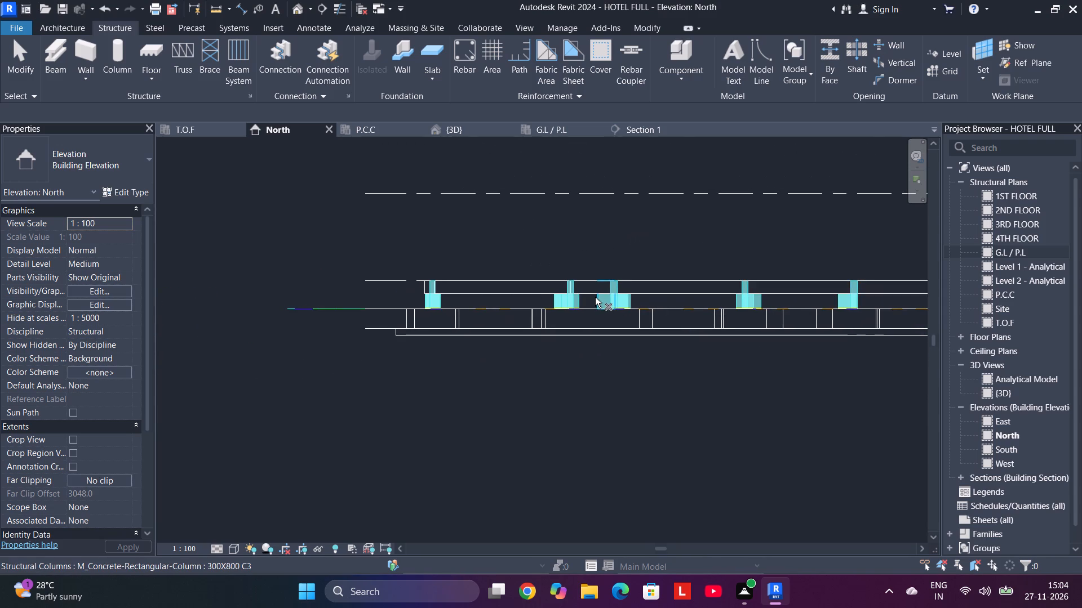
scroll(595, 297, "up", 9)
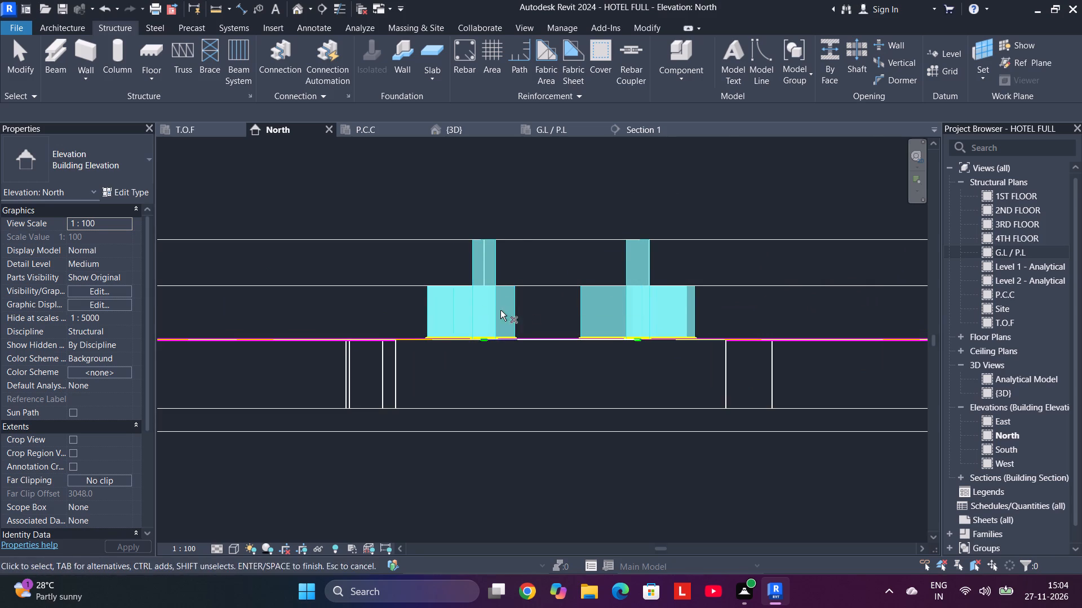
scroll(453, 201, "down", 9)
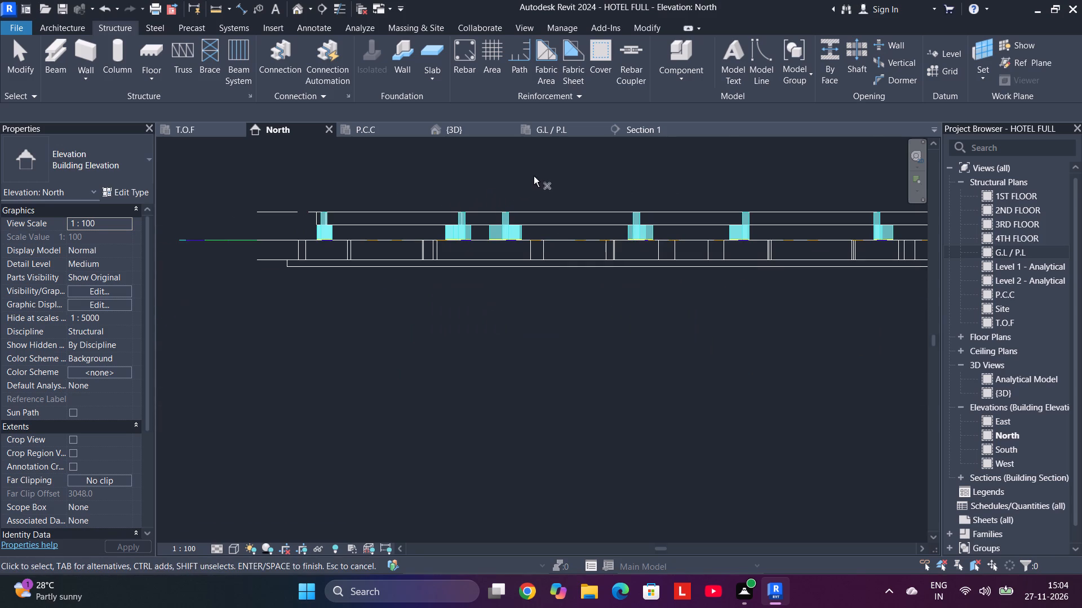
middle_click_drag(673, 185, 477, 278)
scroll(669, 193, "down", 1)
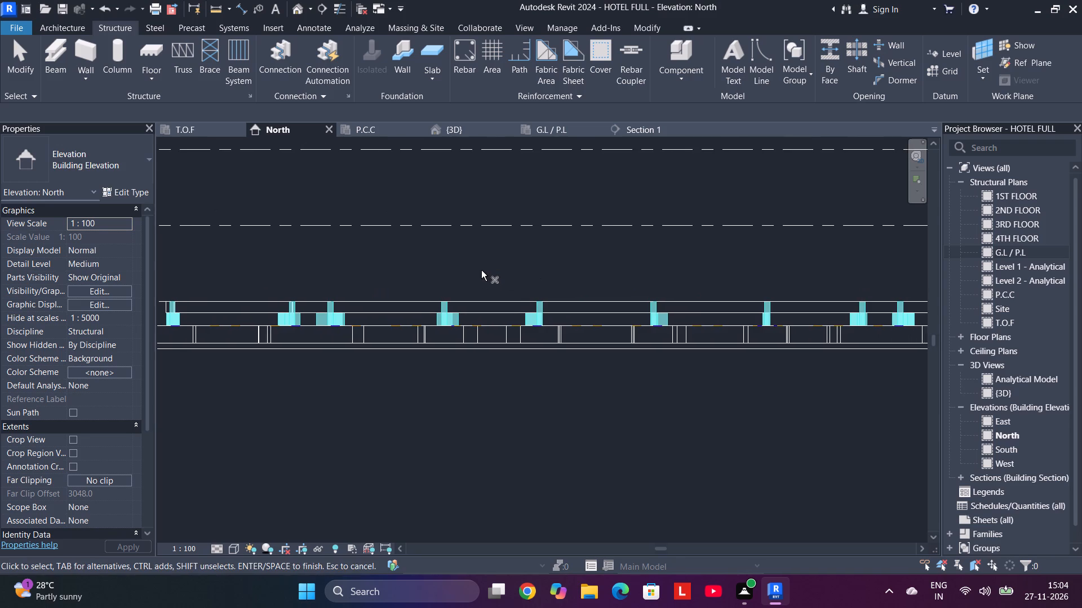
scroll(481, 270, "down", 2)
middle_click_drag(597, 257, 582, 272)
scroll(926, 331, "up", 2)
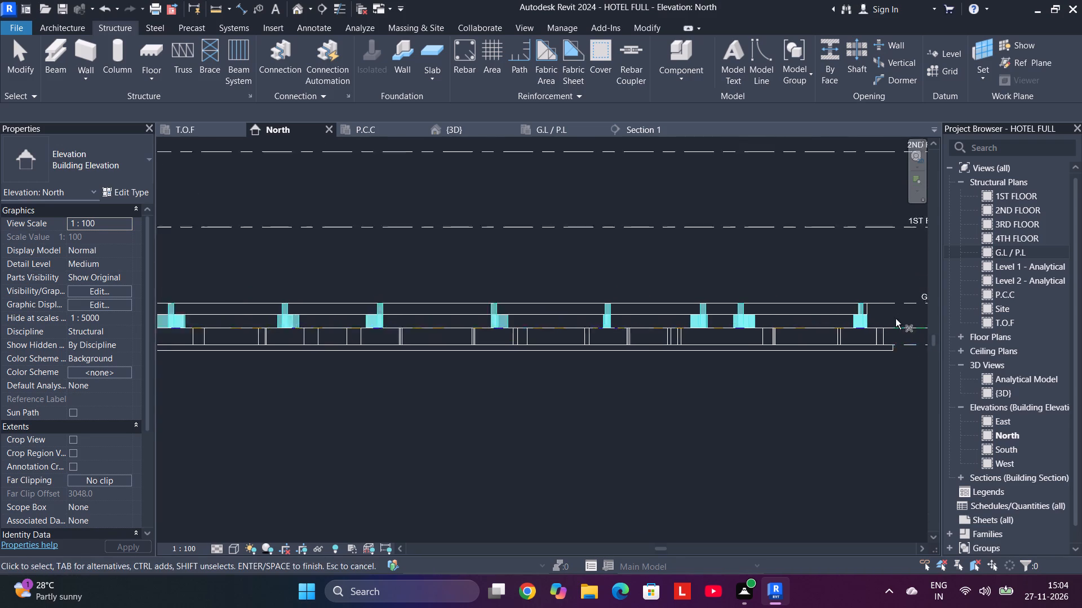
scroll(895, 319, "up", 2)
scroll(423, 225, "down", 4)
middle_click_drag(421, 222, 565, 233)
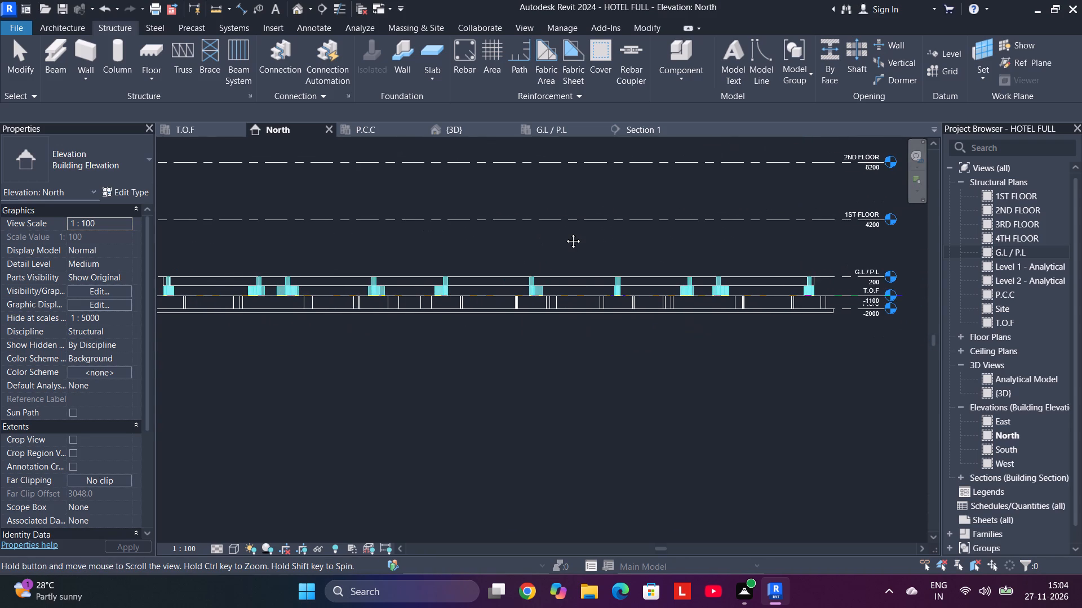
middle_click_drag(565, 233, 582, 233)
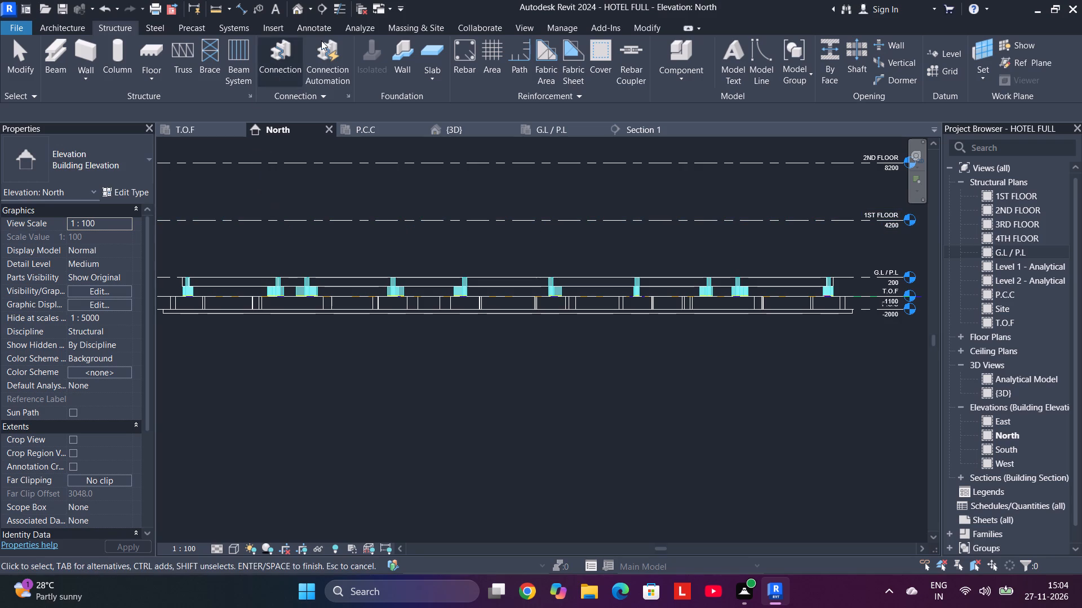
Review the defined rebar cover types in the Cover tool's settings.
left_click(597, 68)
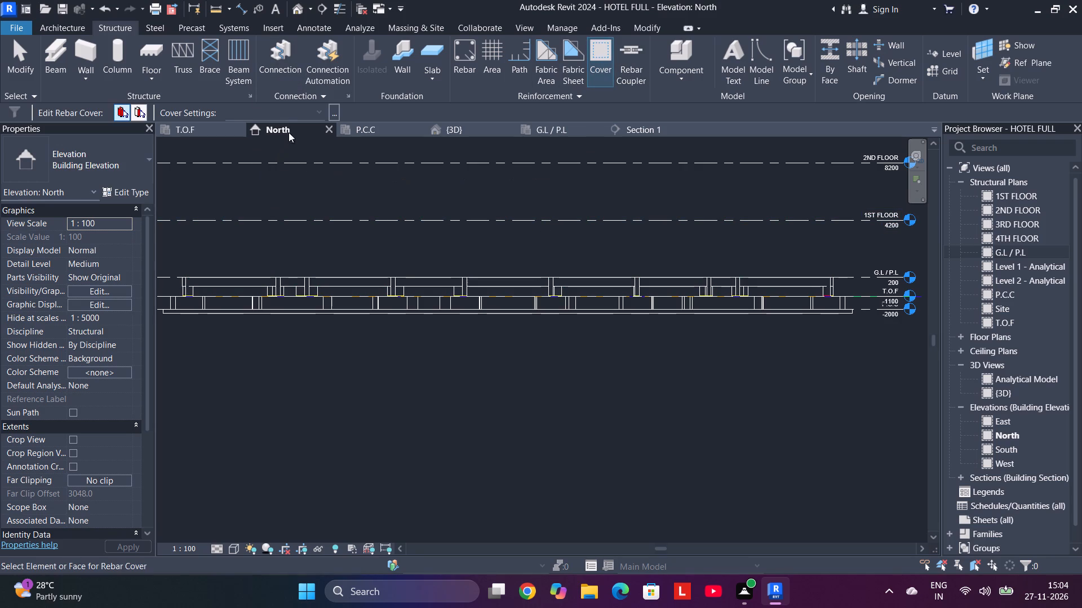
left_click(329, 108)
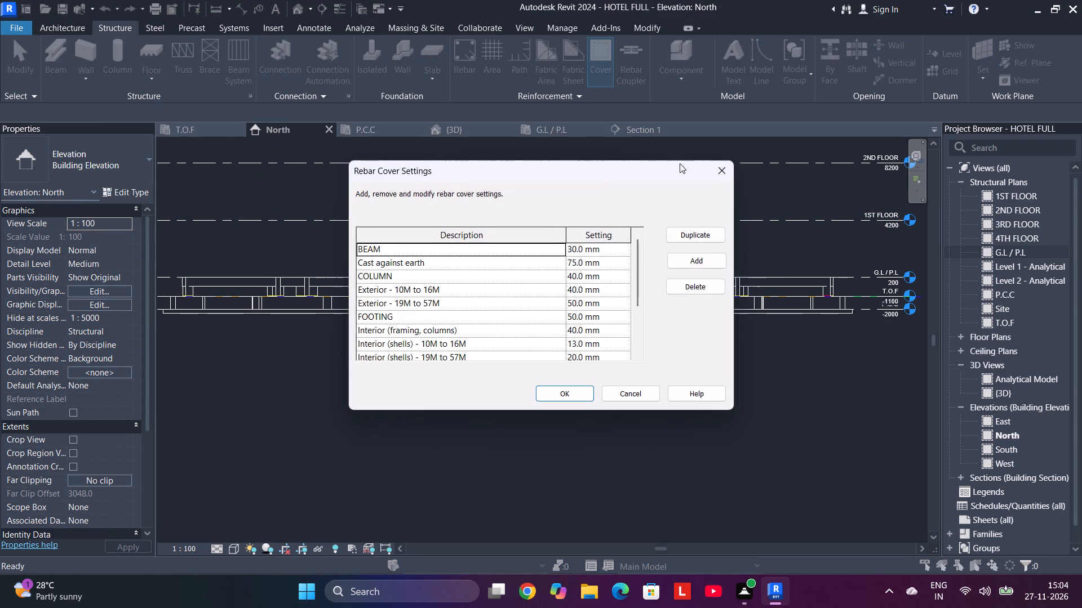
left_click(724, 165)
Assign the COLUMN <40 mm> rebar cover to all structural columns between T.O.F and G.L / P.L using the Cover tool.
scroll(857, 288, "up", 3)
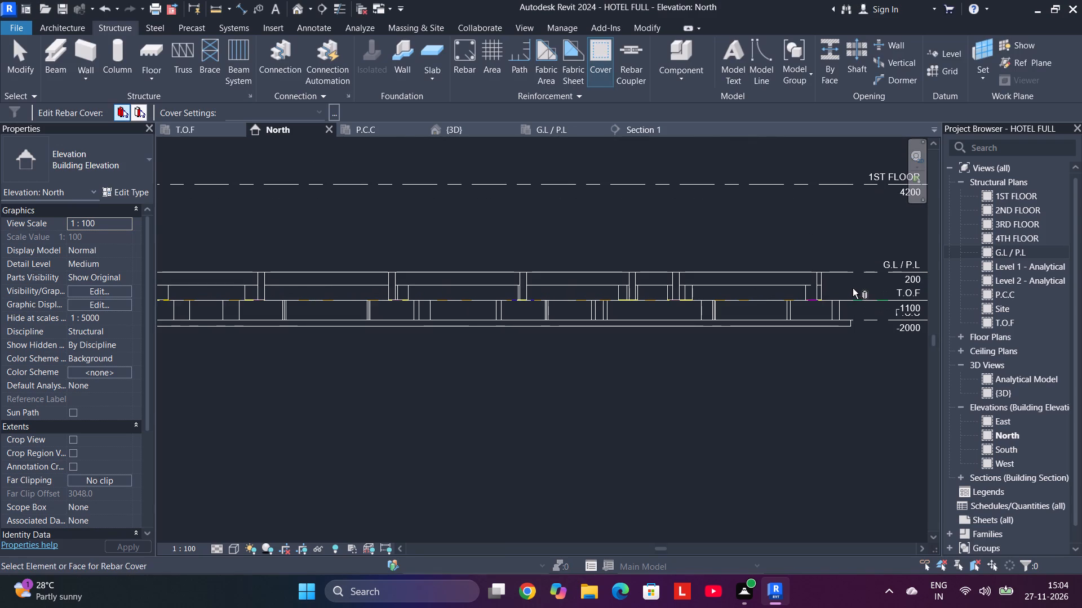
left_click_drag(852, 289, 211, 296)
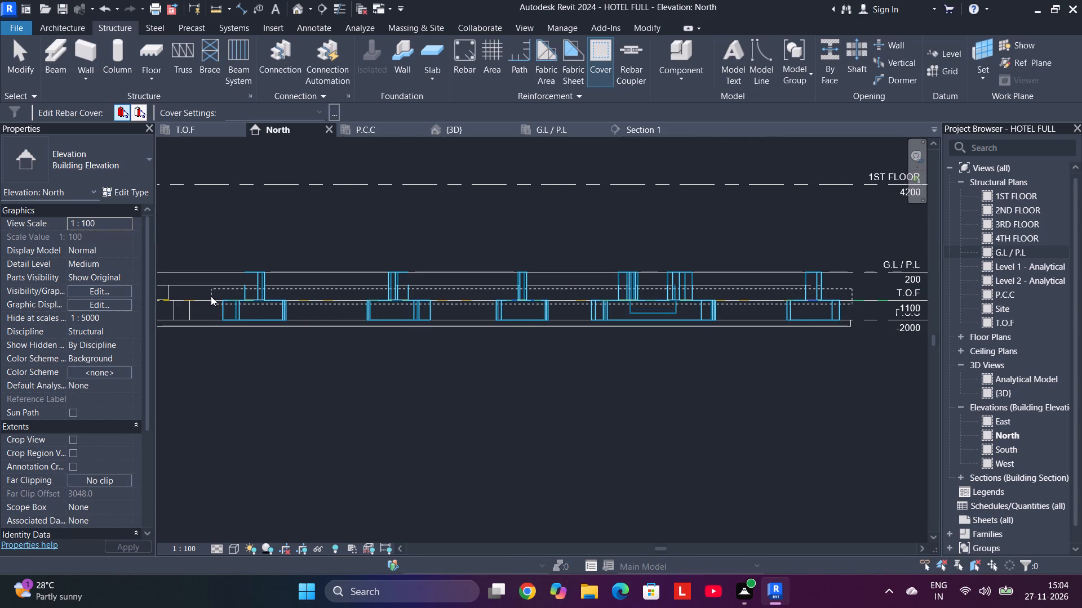
left_click_drag(211, 296, 429, 306)
middle_click_drag(207, 294, 700, 293)
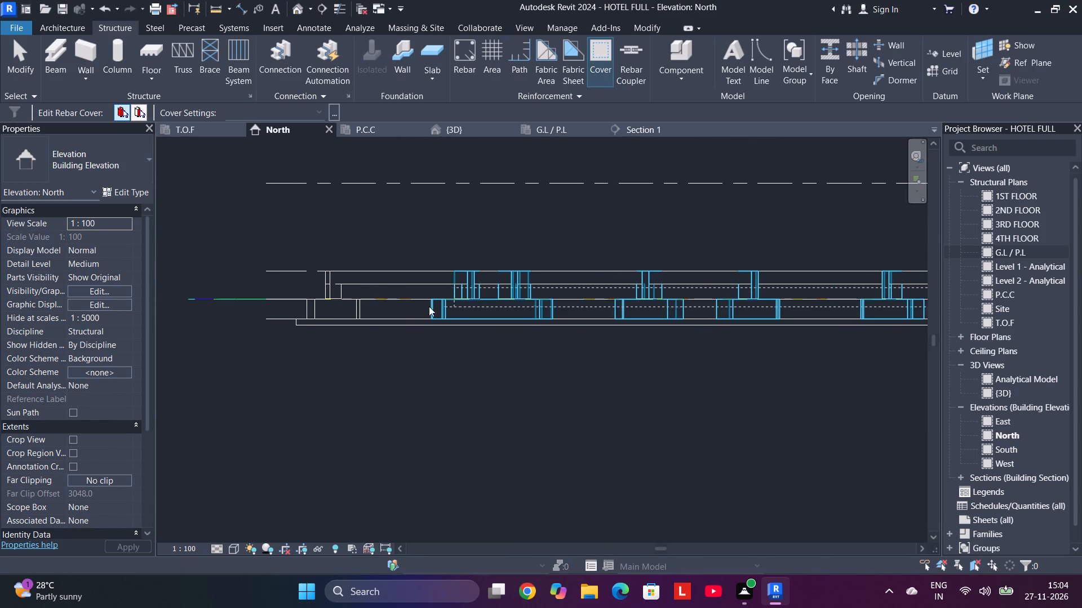
left_click_drag(429, 306, 296, 292)
left_click(316, 113)
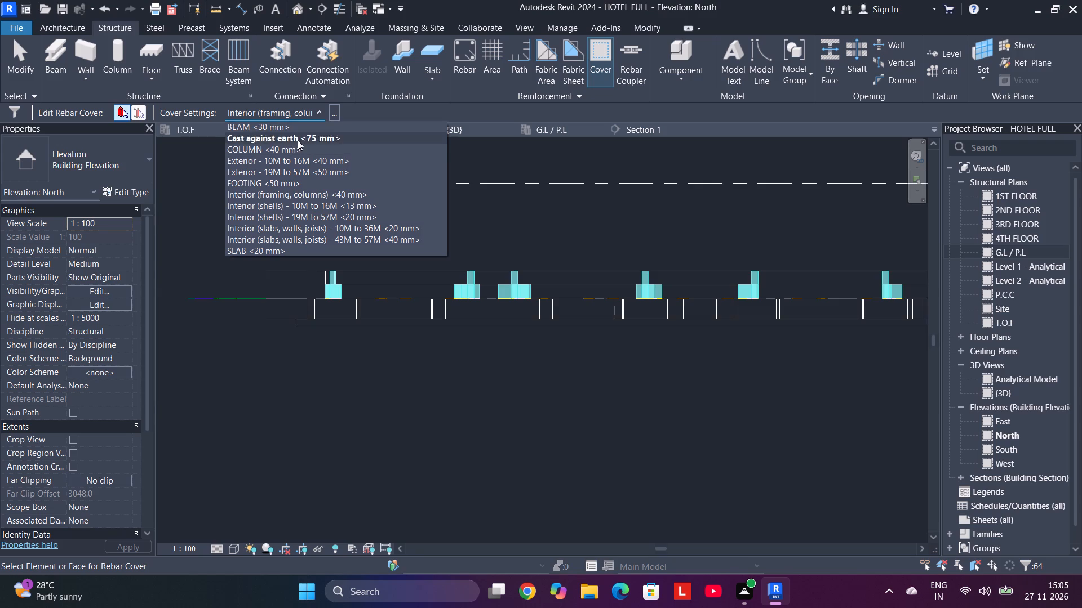
left_click(295, 151)
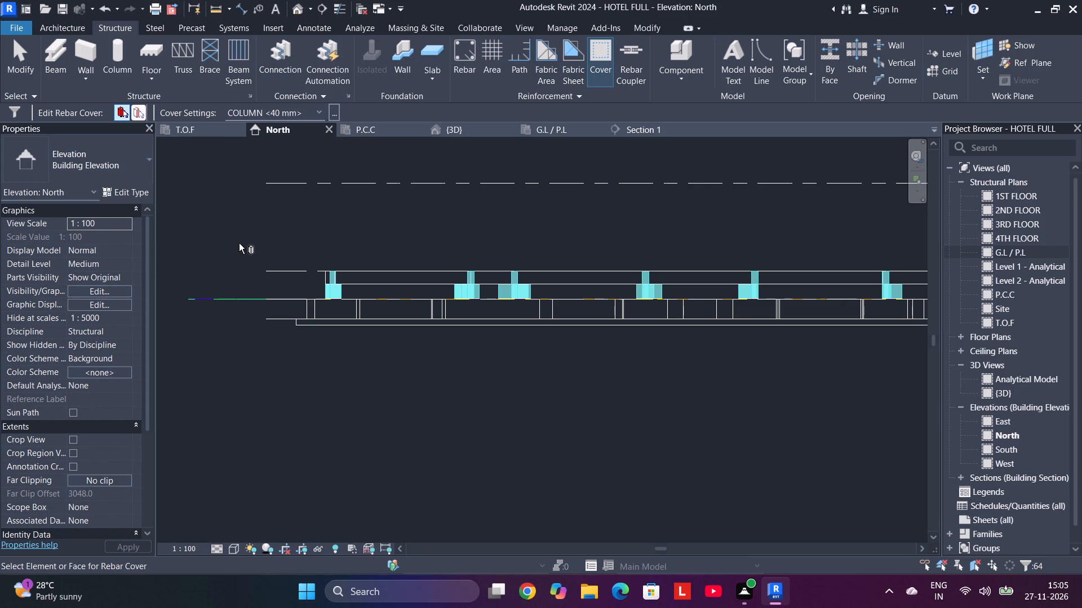
key("Return")
key("Return")
key("Return")
key("Escape")
key("Escape")
right_click(254, 243)
key("Escape")
key("Escape")
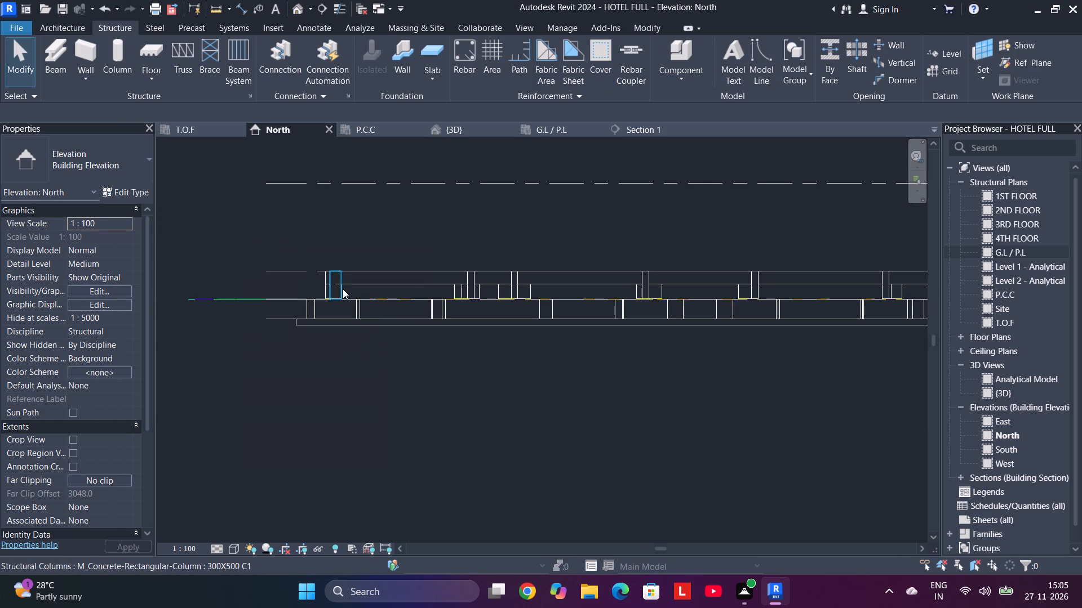
Check the rebar cover of the 300X500 C1 column at the building's east end in its properties and with the Cover tool.
left_click(343, 289)
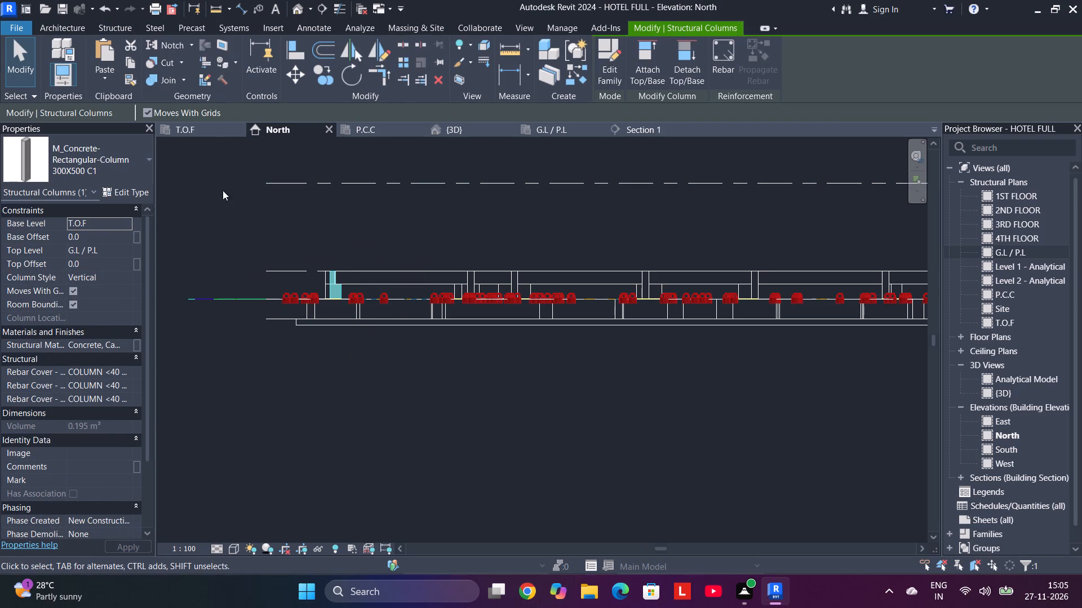
scroll(359, 288, "up", 5)
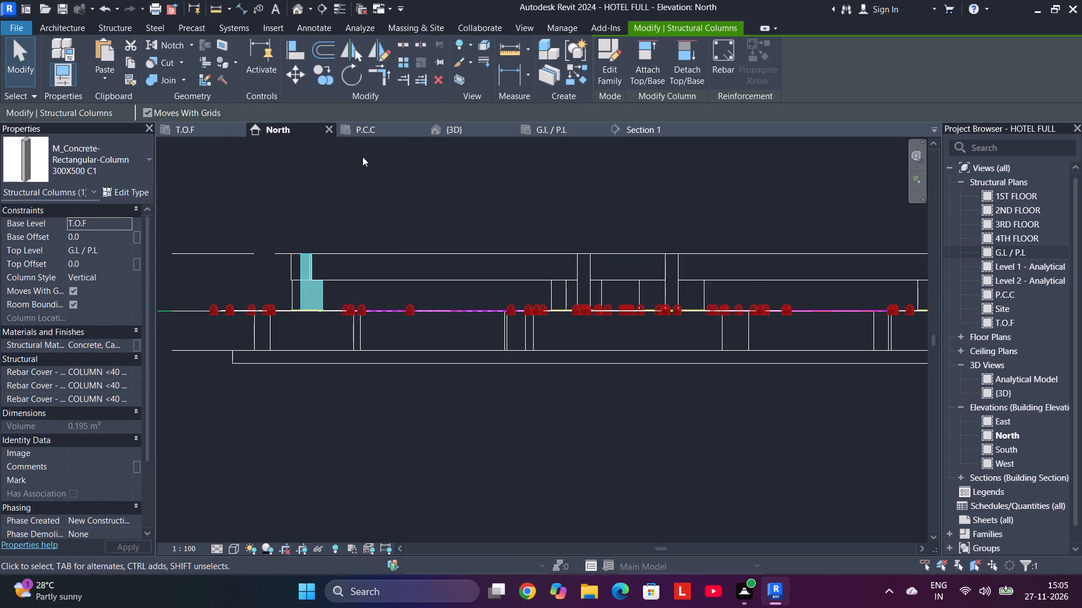
key("Escape")
left_click(317, 296)
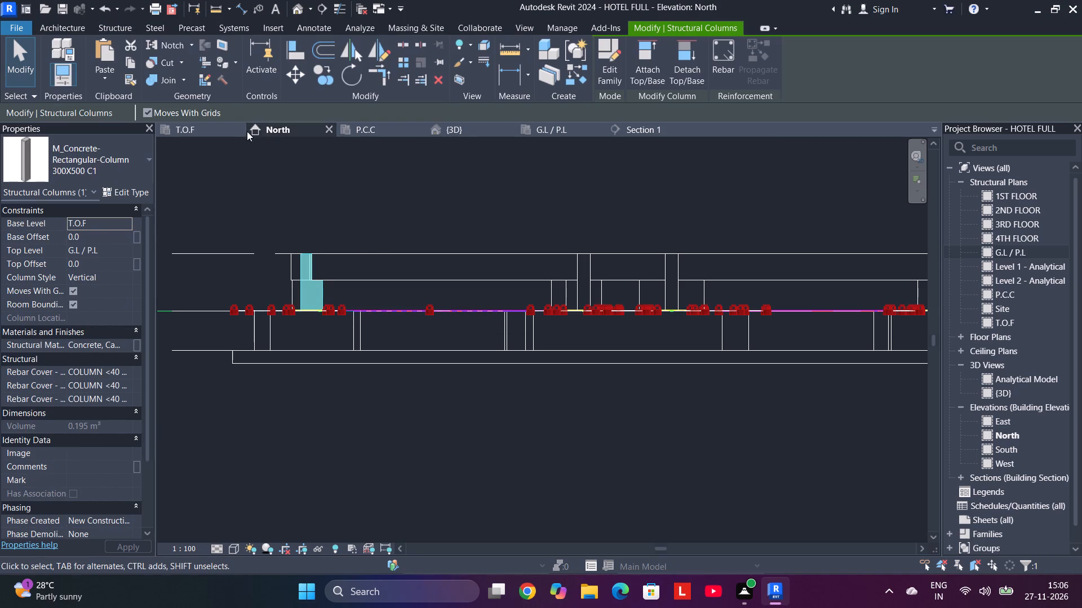
left_click(125, 31)
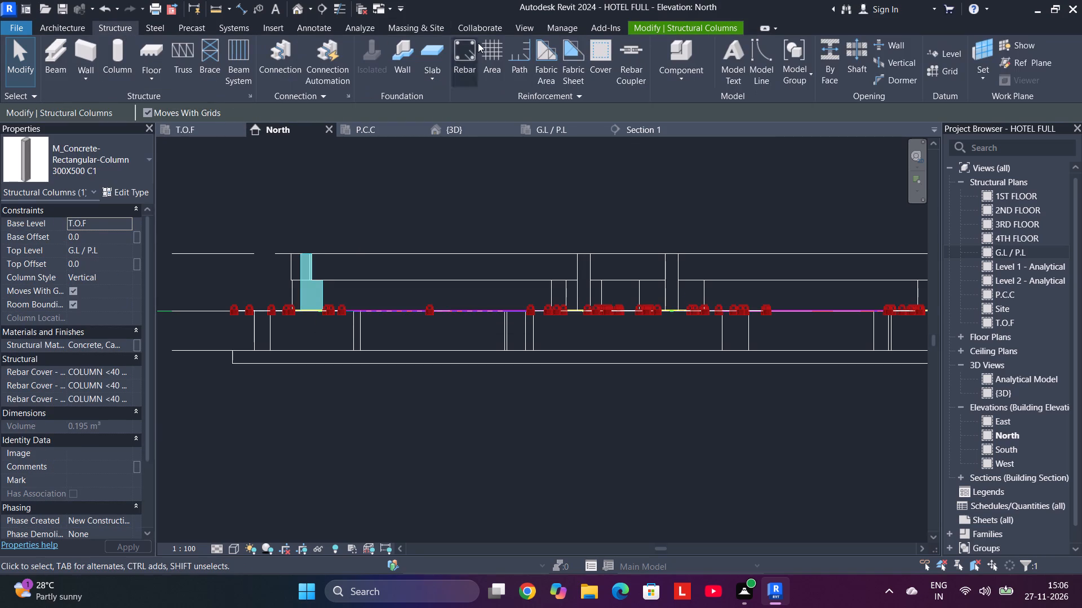
left_click(597, 69)
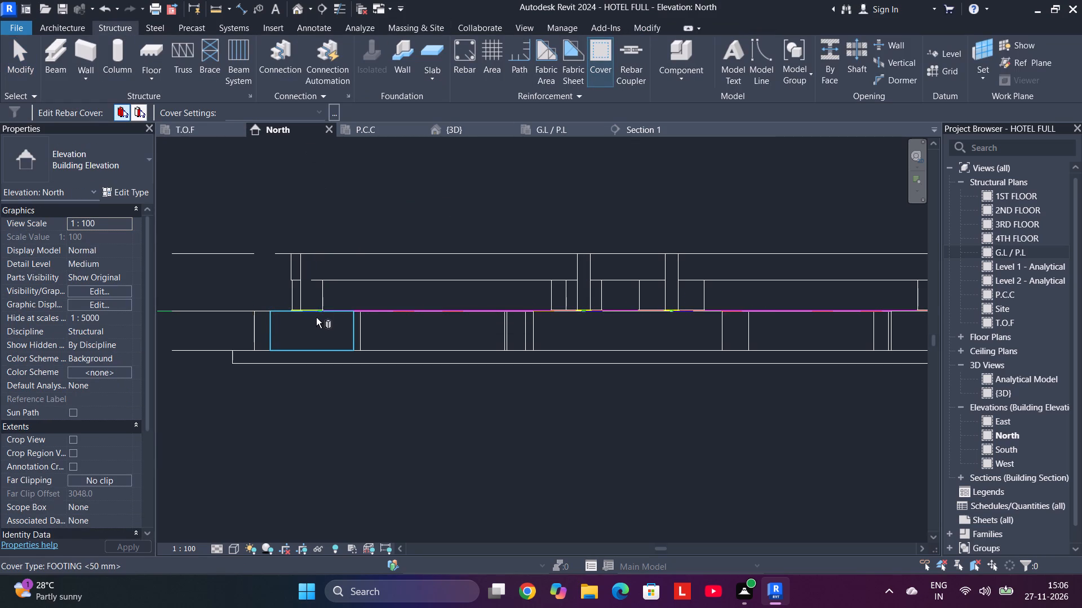
left_click(324, 296)
key("Escape")
key("Escape")
key("Escape")
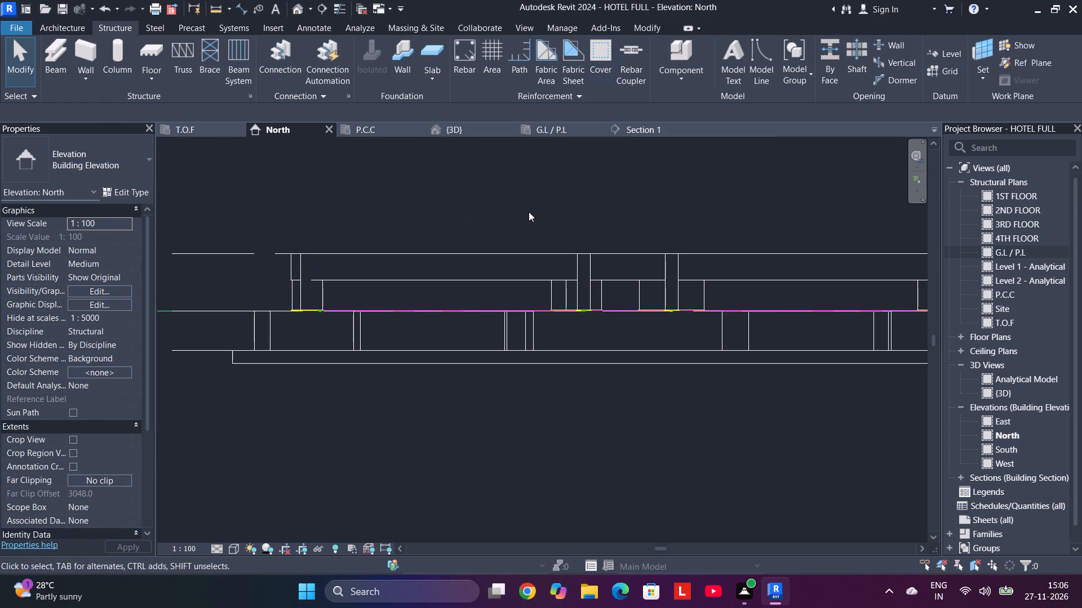
key("Escape")
Assign the BEAM <30 mm> rebar cover to all 300 x 600mm beams at G.L / P.L across the North elevation using the Cover tool.
scroll(542, 198, "down", 5)
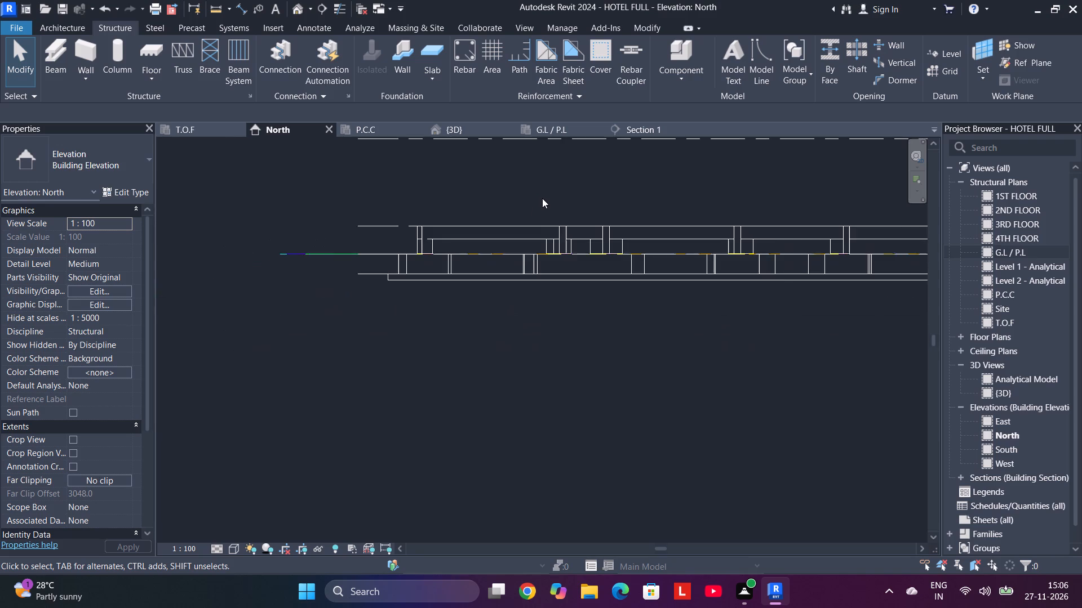
middle_click_drag(626, 181, 499, 213)
scroll(581, 185, "down", 2)
middle_click_drag(583, 186, 488, 220)
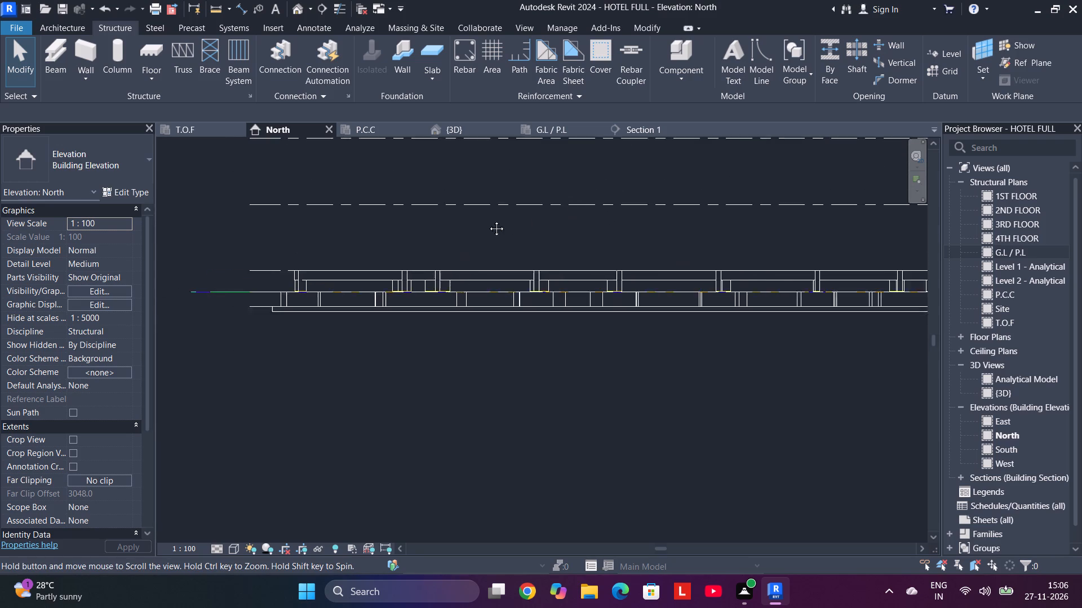
middle_click_drag(488, 220, 373, 220)
scroll(450, 196, "down", 3)
middle_click_drag(453, 196, 438, 205)
scroll(442, 205, "up", 2)
middle_click_drag(451, 206, 516, 208)
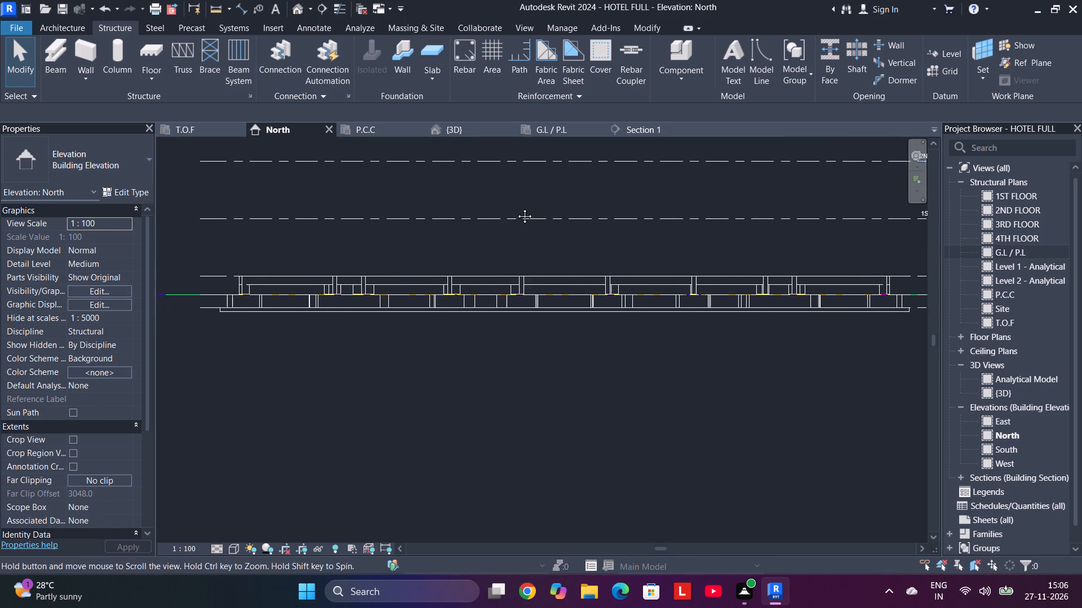
middle_click_drag(516, 208, 499, 211)
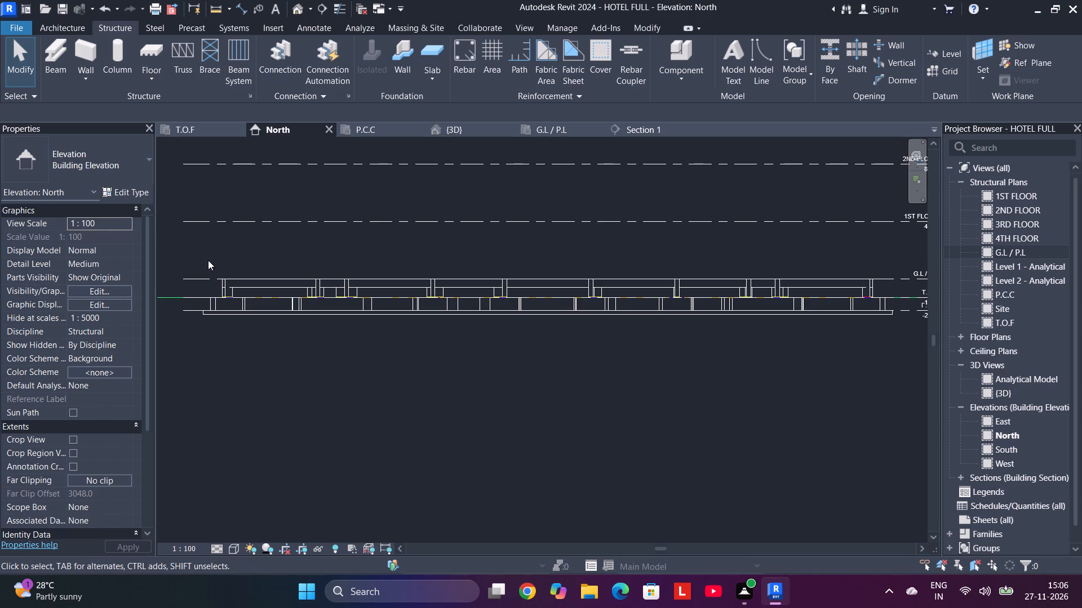
left_click_drag(209, 260, 932, 288)
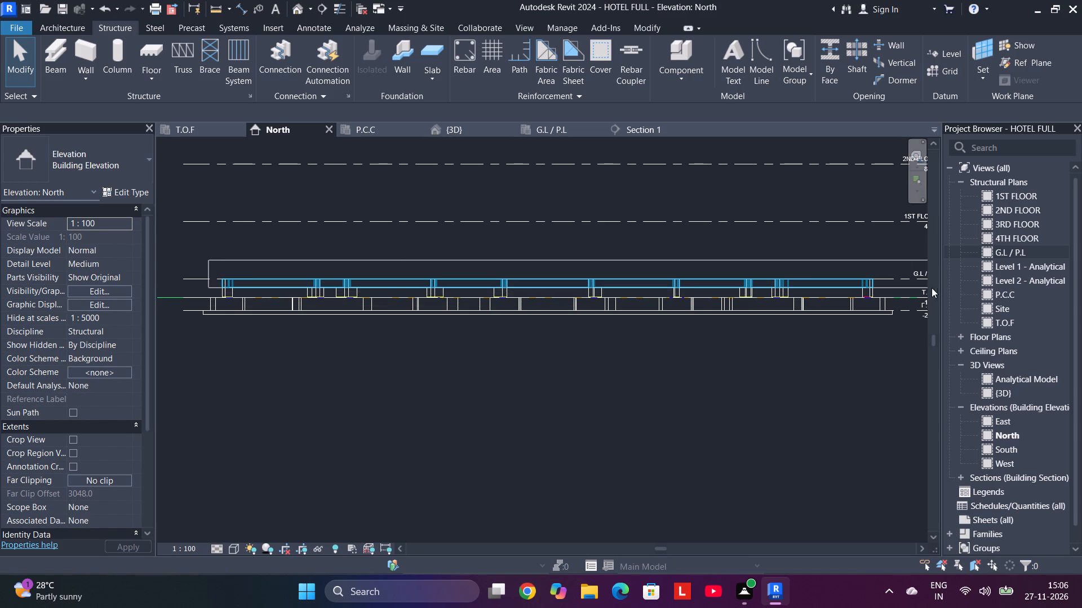
left_click_drag(932, 288, 908, 290)
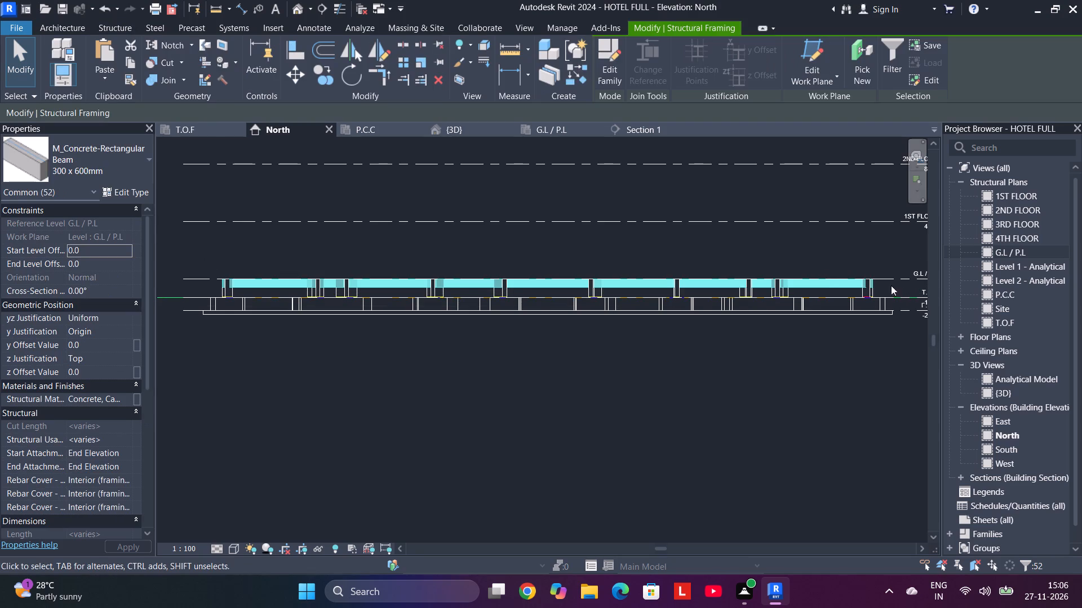
left_click(110, 30)
left_click(601, 56)
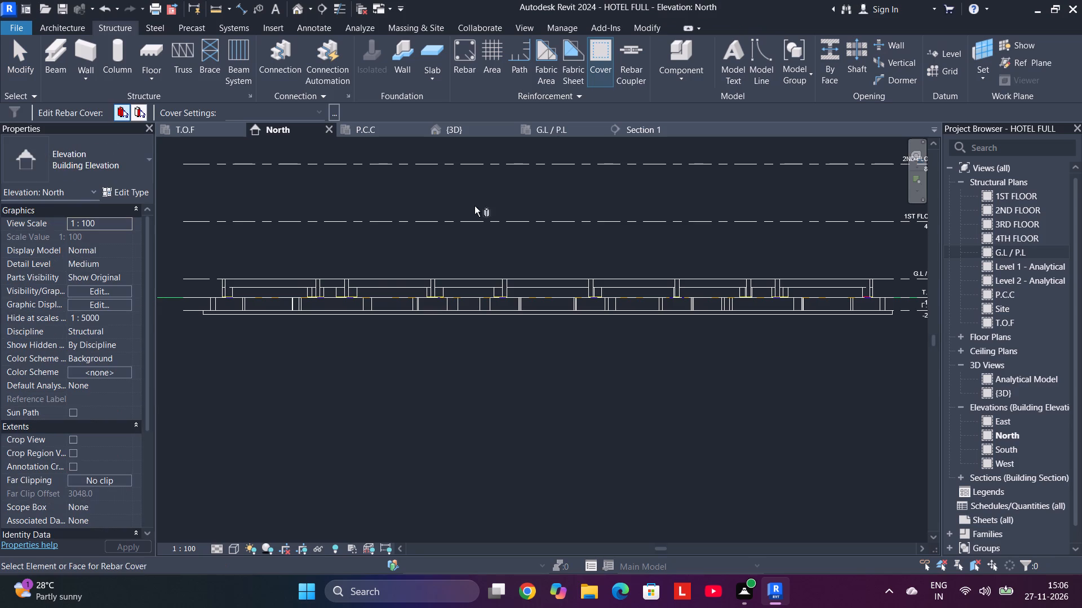
left_click_drag(204, 263, 821, 296)
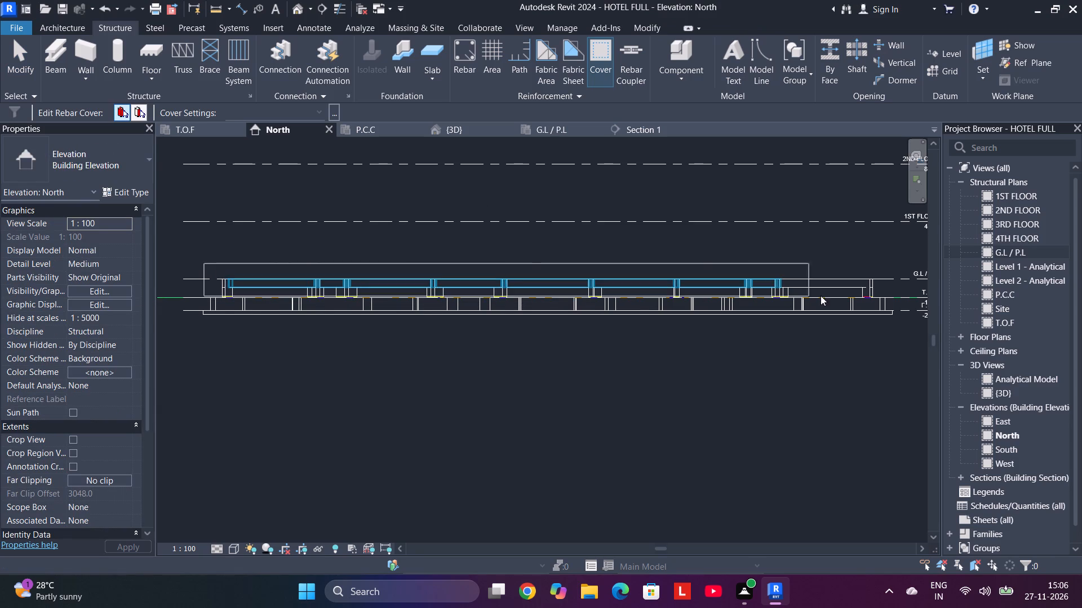
left_click_drag(821, 296, 891, 290)
left_click(317, 113)
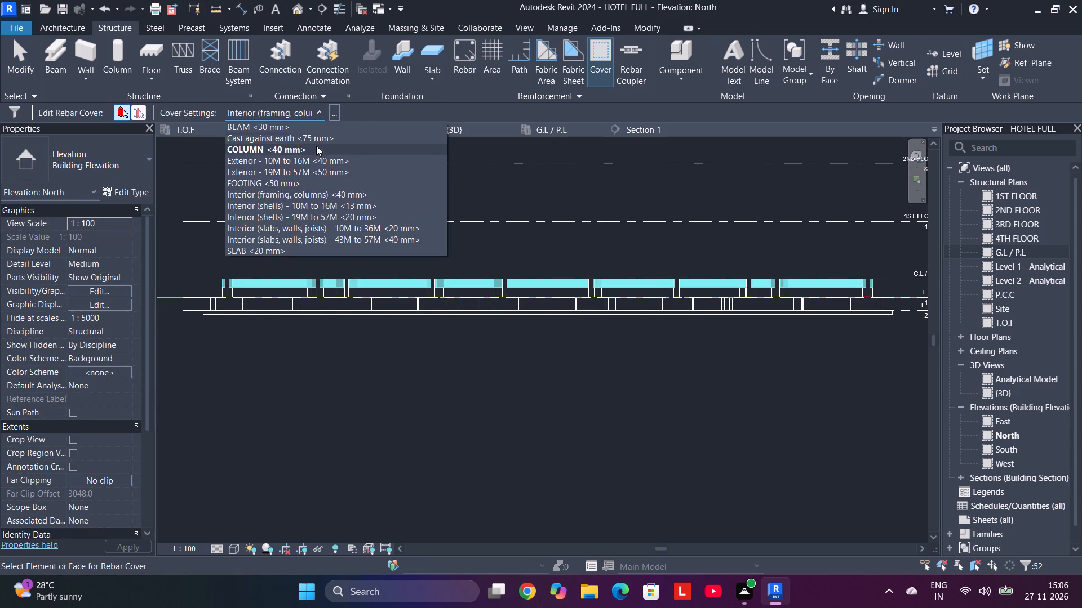
left_click(323, 131)
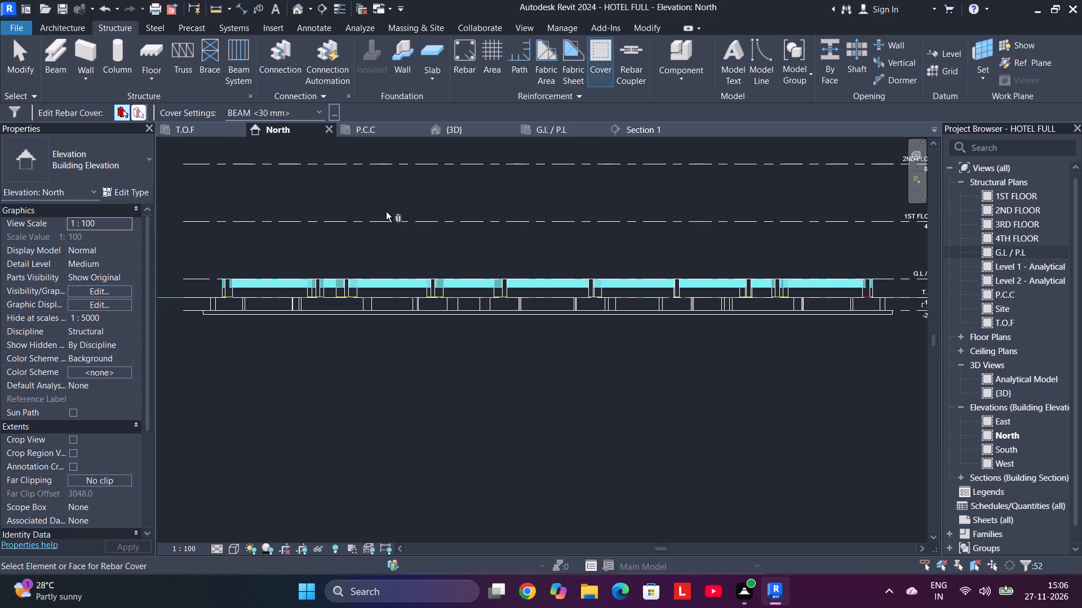
key("Return")
key("Return")
key("Return")
key("Return")
key("Return")
key("Return")
key("Escape")
key("Escape")
key("Escape")
key("Escape")
key("Escape")
key("Return")
key("Return")
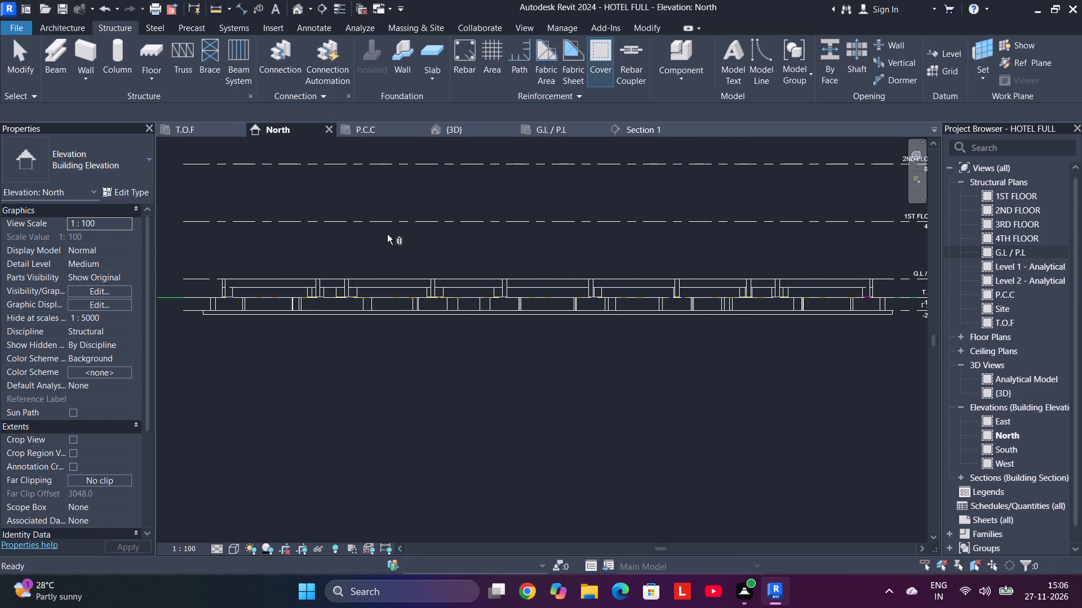
key("Escape")
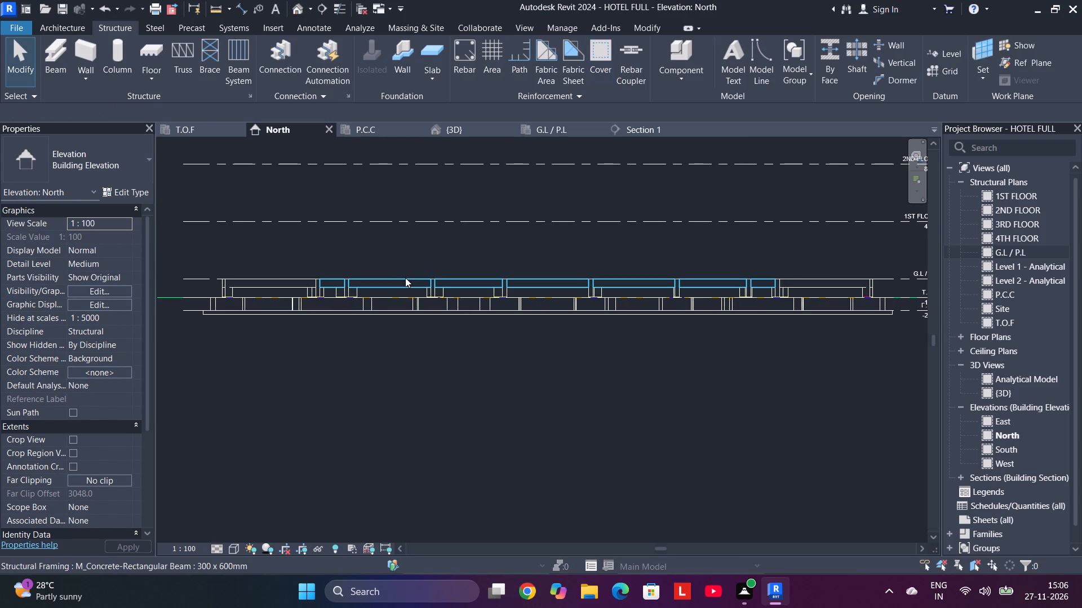
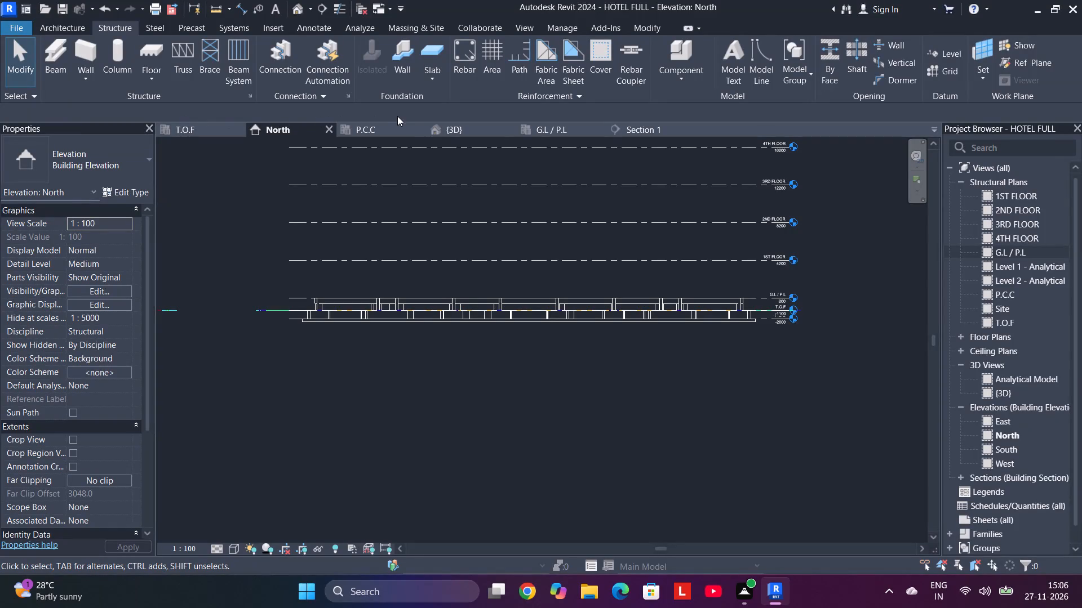
In the Section 1 view, extend the crop region upward past the beam and pull its outer side in closer to the footing.
left_click(651, 132)
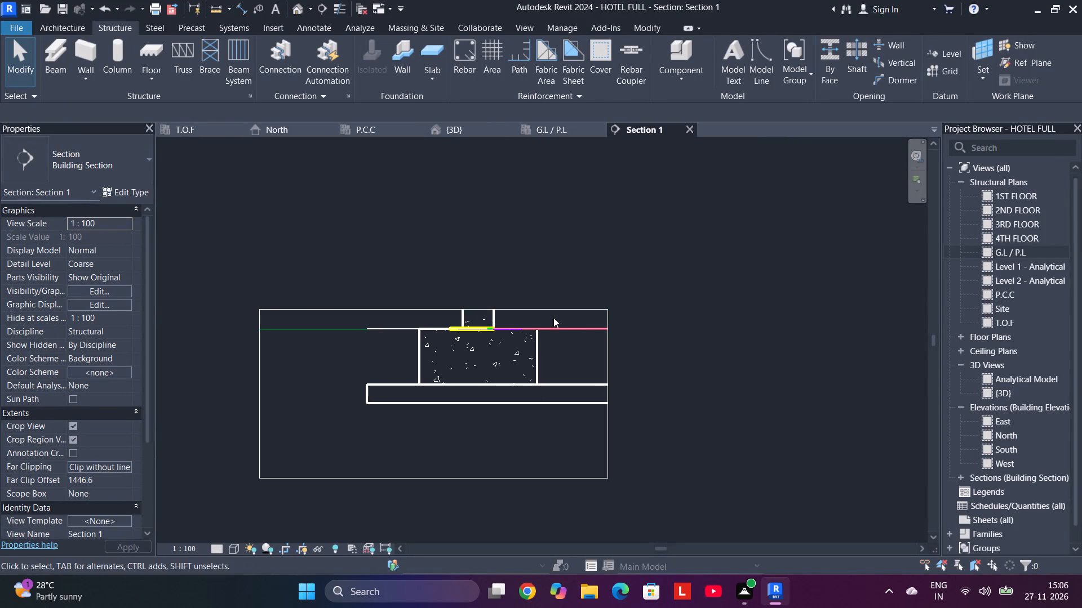
left_click(551, 309)
left_click_drag(440, 307, 448, 278)
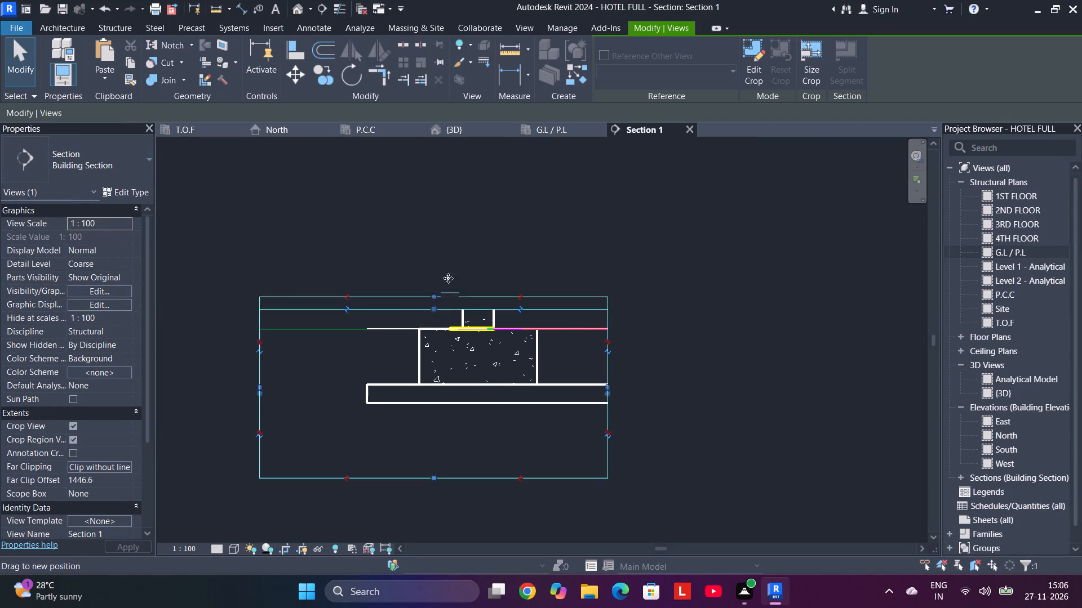
left_click_drag(448, 278, 485, 210)
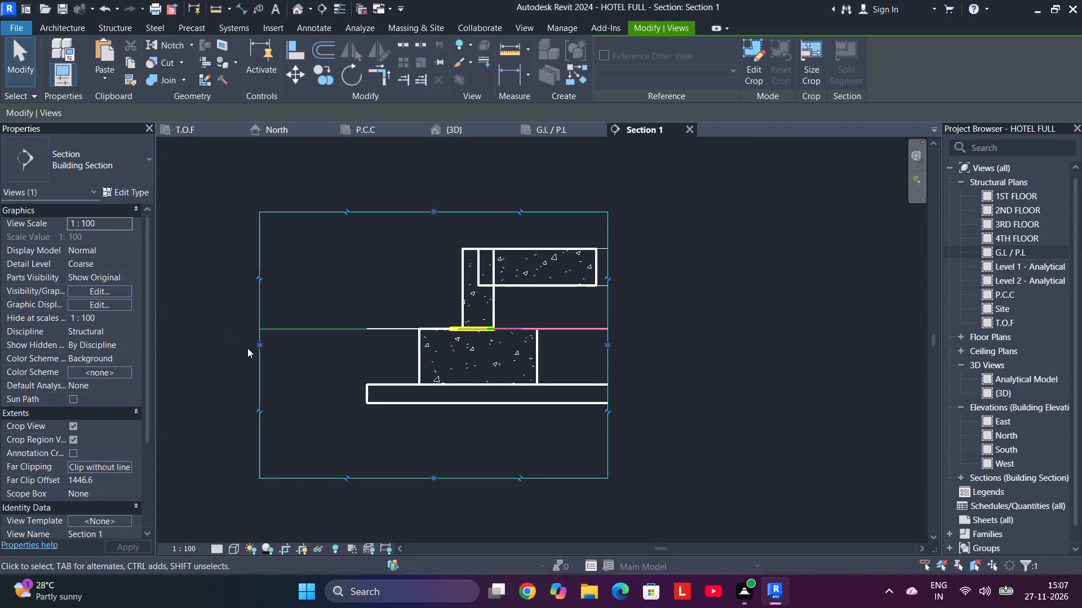
left_click_drag(261, 344, 338, 348)
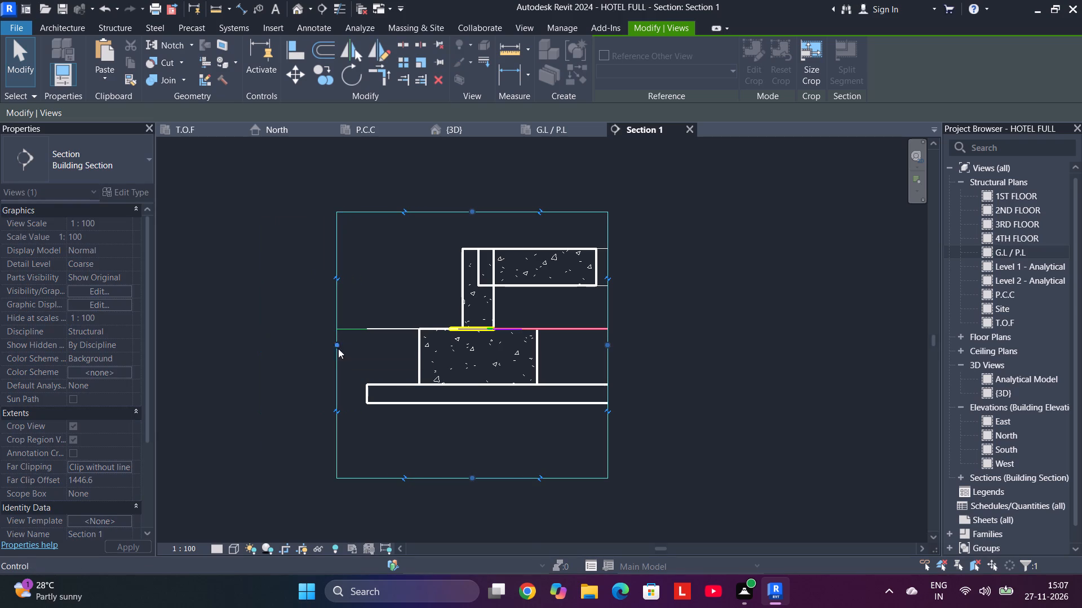
scroll(553, 359, "up", 3)
middle_click_drag(555, 359, 532, 361)
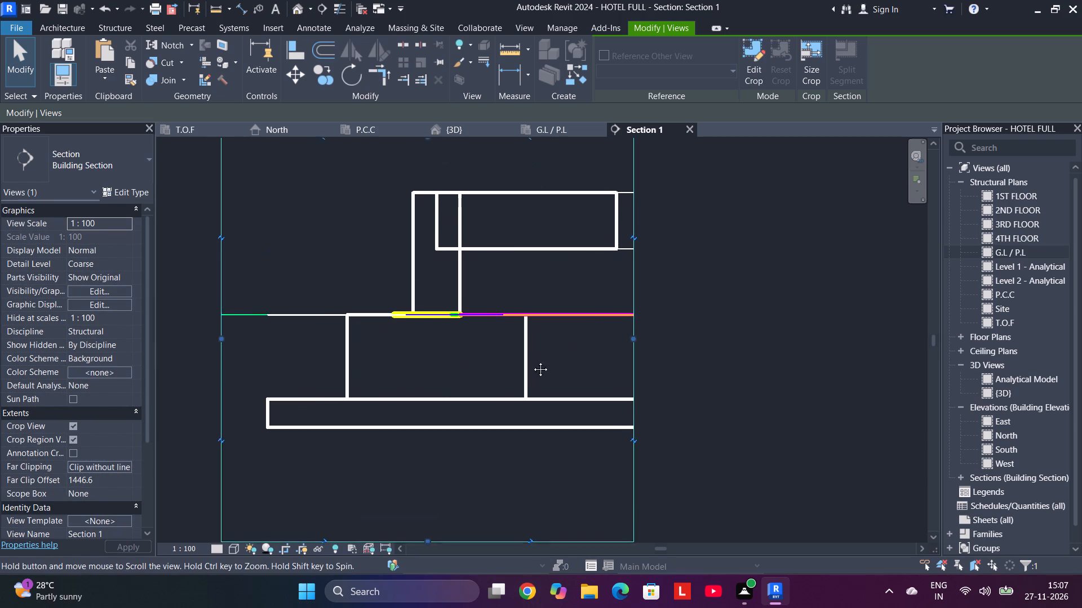
middle_click_drag(532, 361, 489, 346)
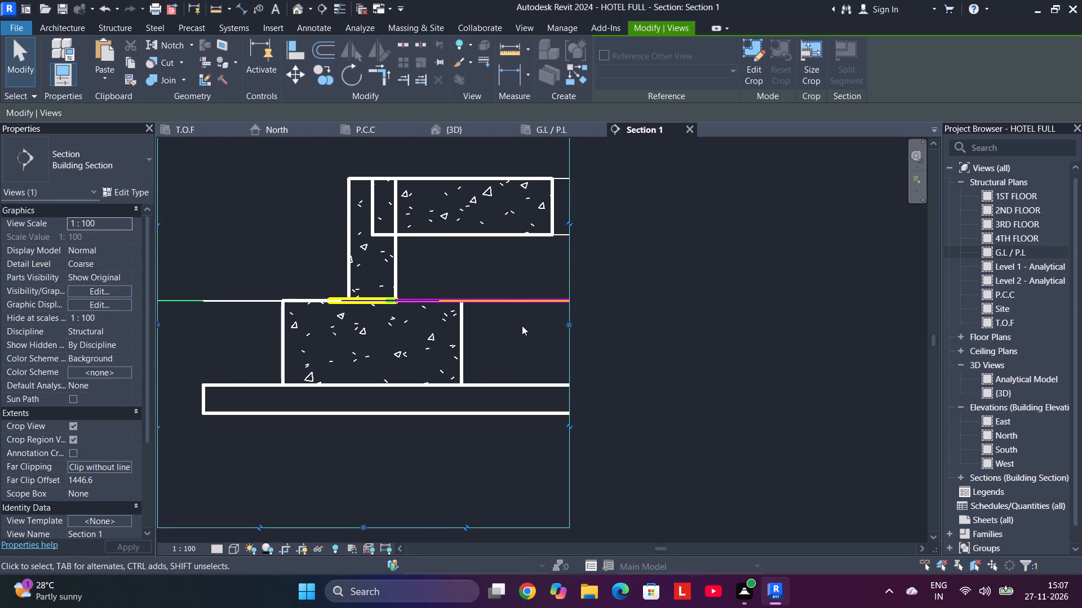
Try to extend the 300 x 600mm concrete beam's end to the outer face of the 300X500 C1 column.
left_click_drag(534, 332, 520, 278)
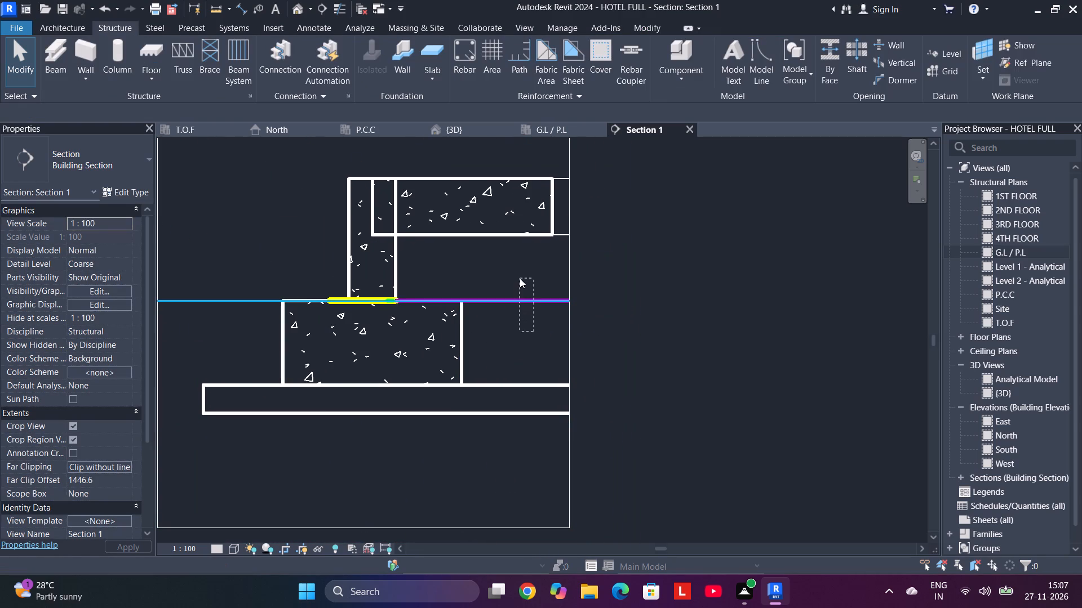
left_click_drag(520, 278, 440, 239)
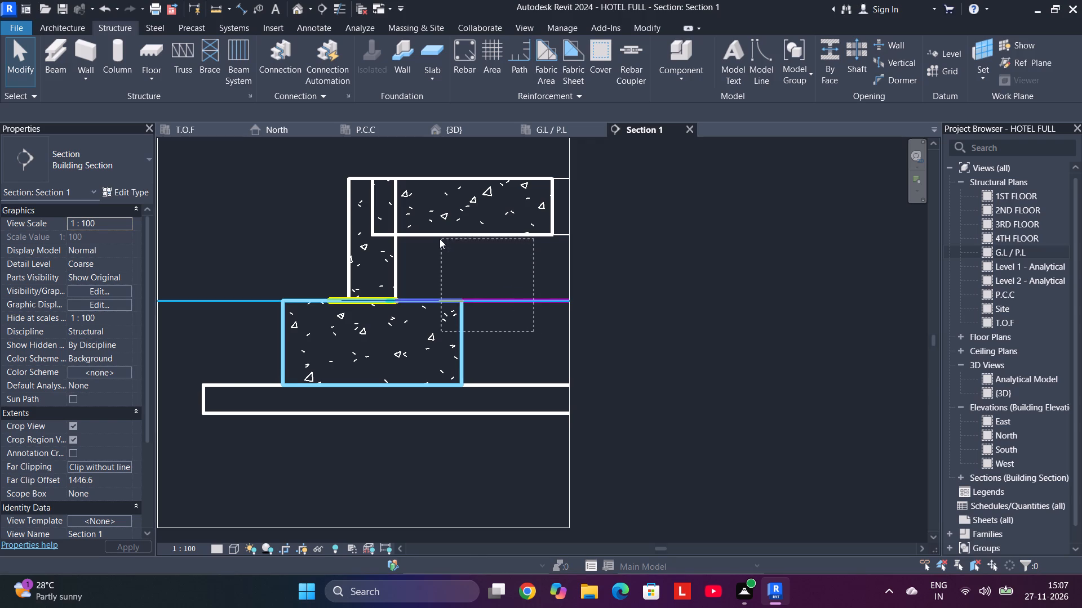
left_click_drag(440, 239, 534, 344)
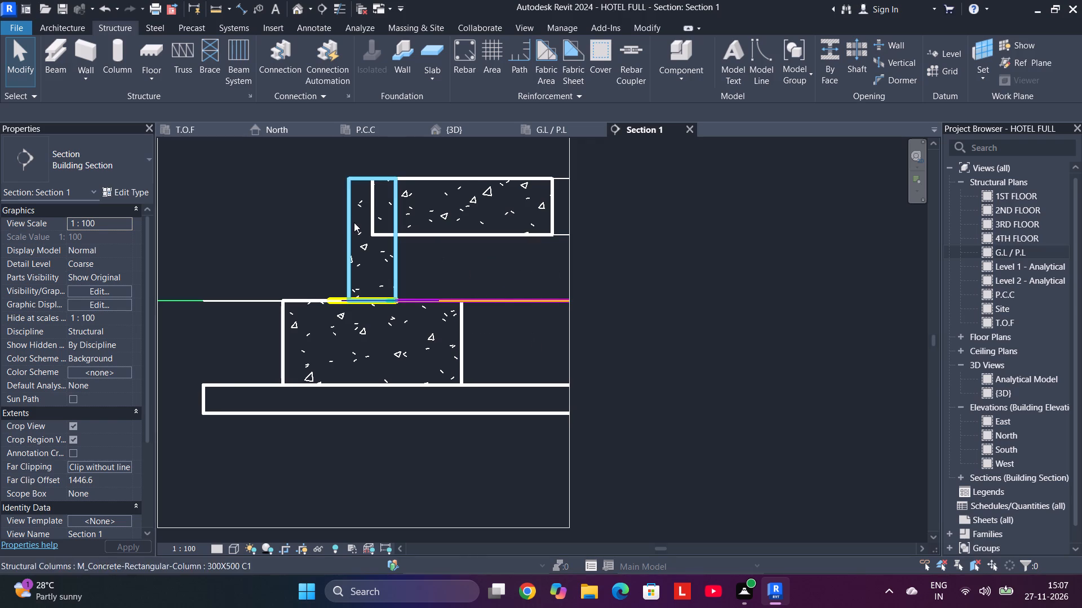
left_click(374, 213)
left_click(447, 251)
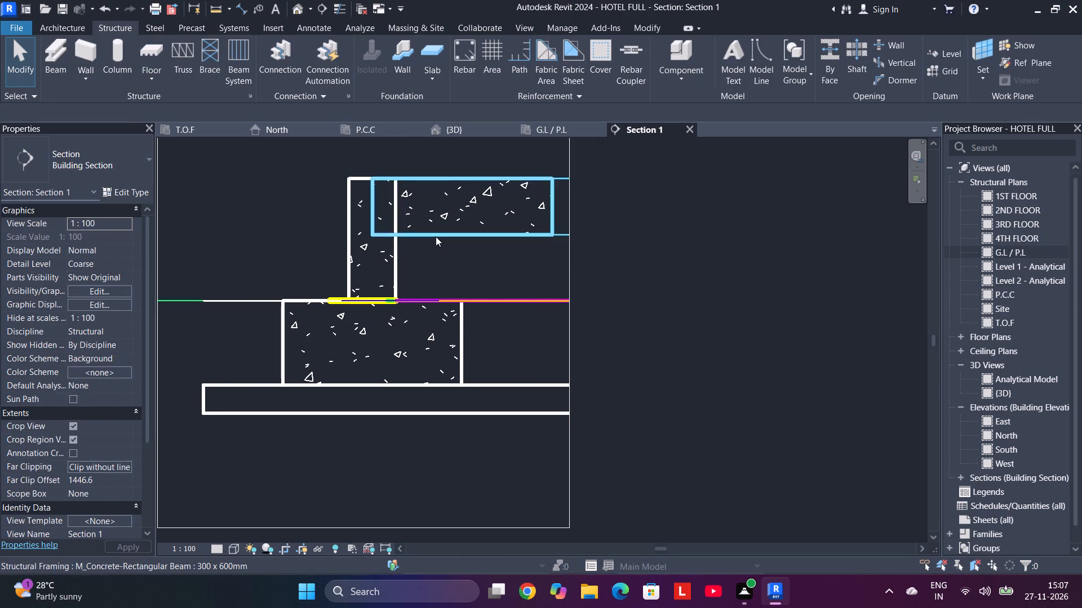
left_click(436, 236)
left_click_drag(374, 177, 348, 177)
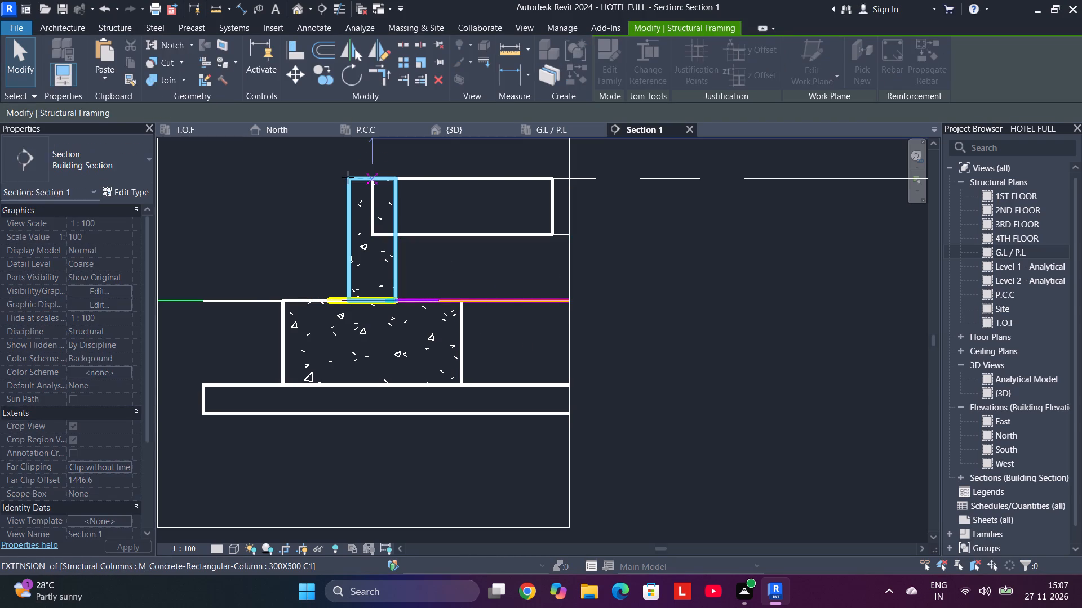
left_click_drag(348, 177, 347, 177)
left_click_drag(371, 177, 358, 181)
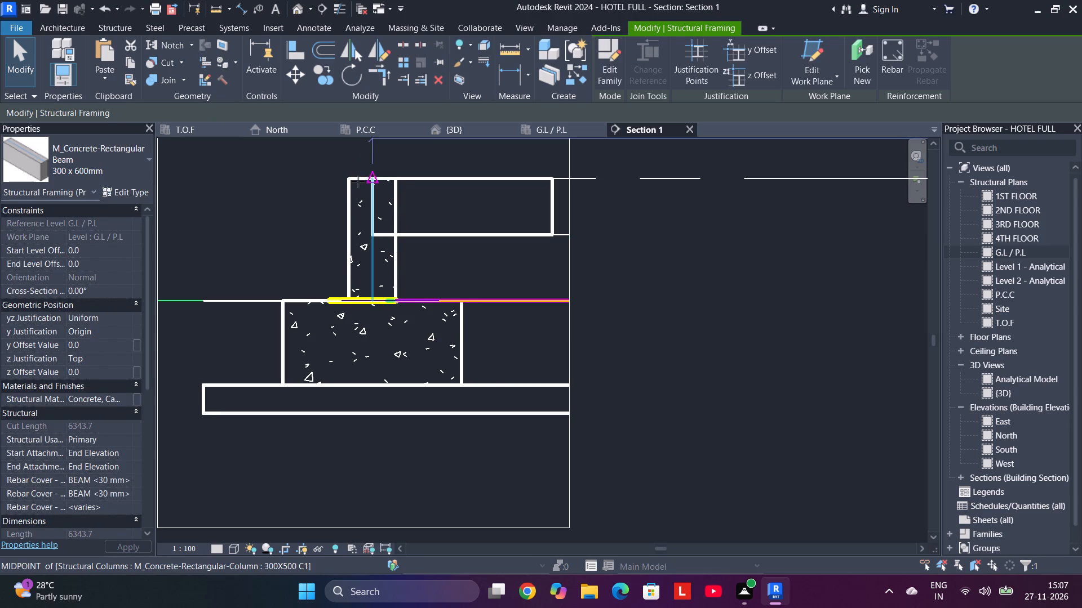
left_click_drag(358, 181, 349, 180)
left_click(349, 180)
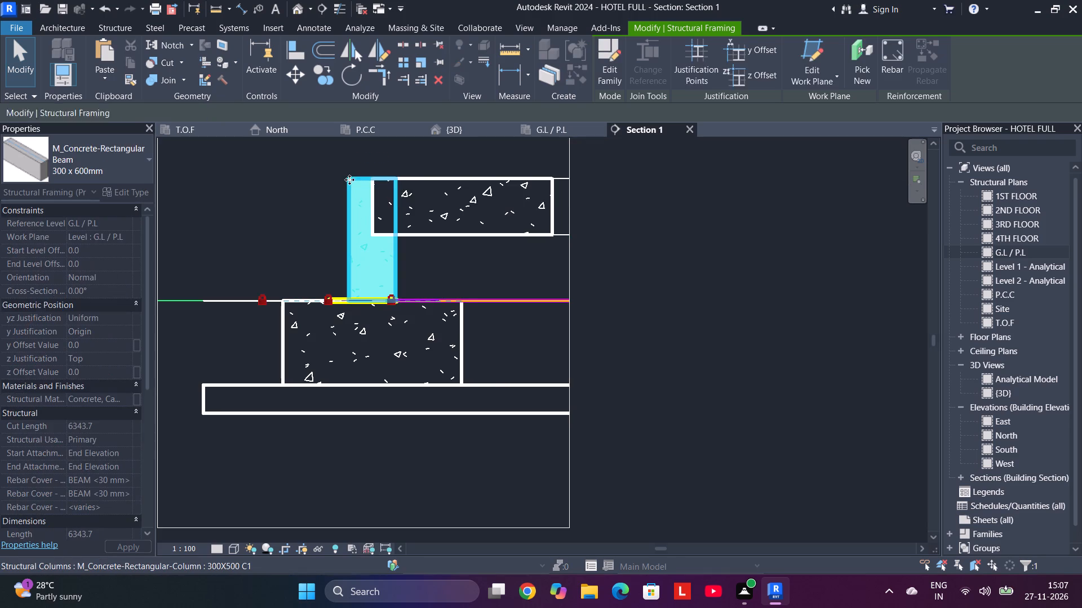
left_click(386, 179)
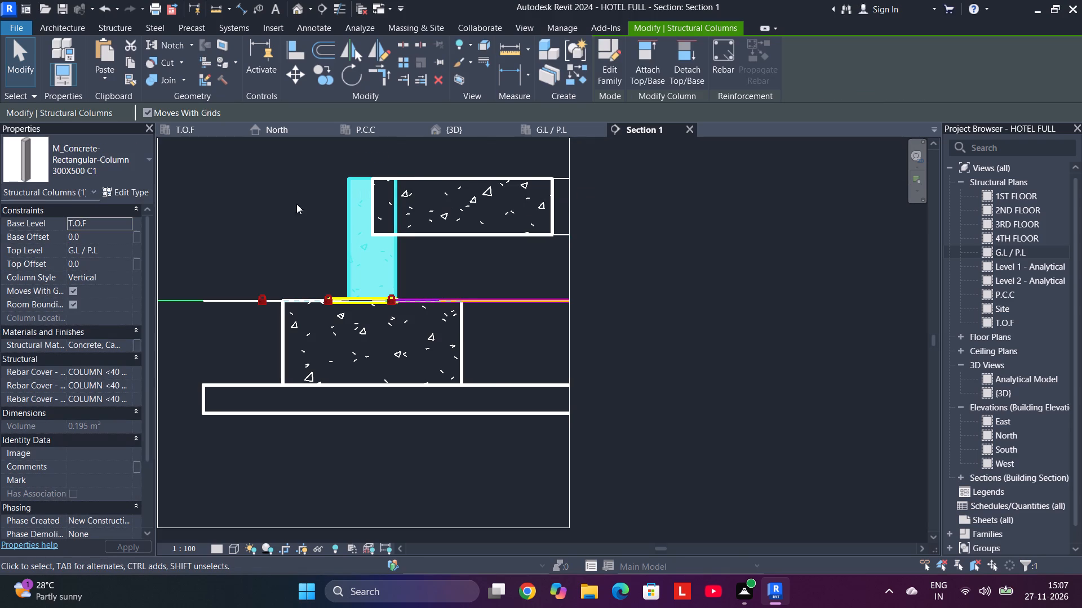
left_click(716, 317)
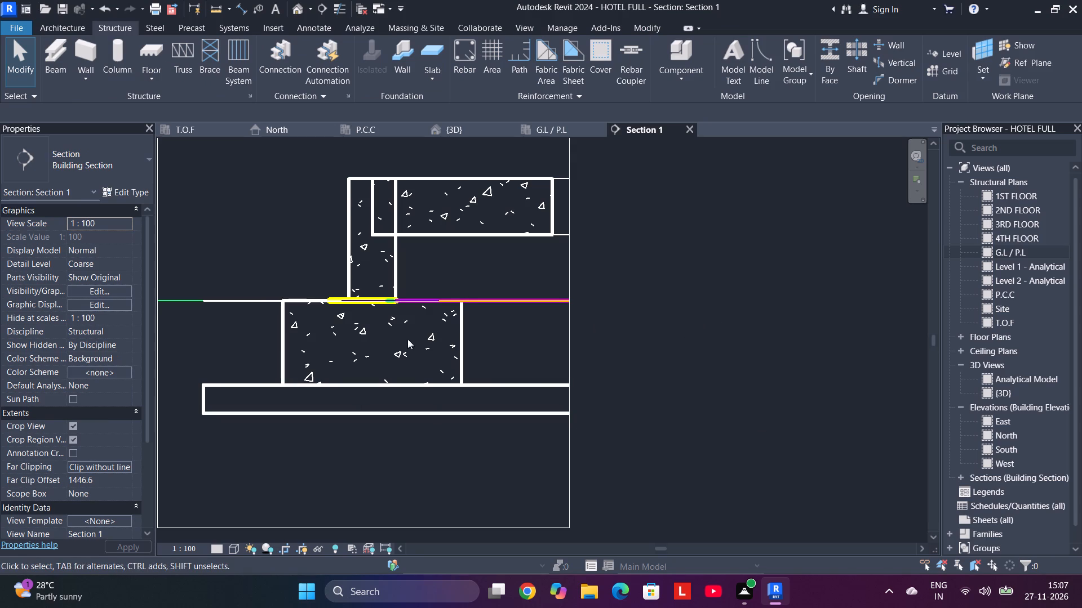
Start structural rebar placement in the section, accepting the default shape definition settings and choosing rebar shape M_02.
middle_click_drag(501, 355, 521, 360)
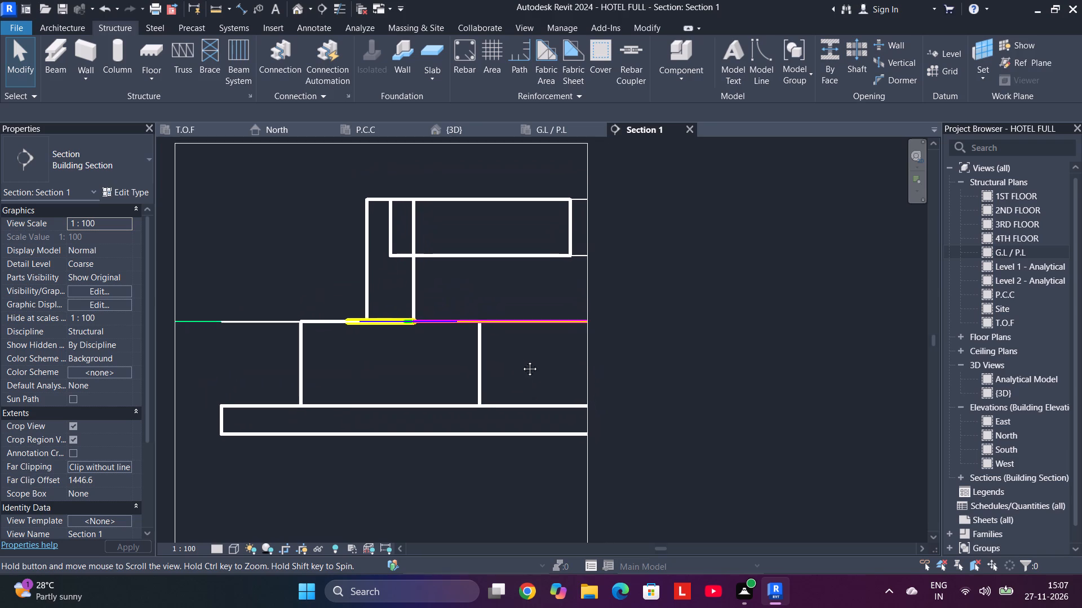
middle_click_drag(521, 360, 522, 340)
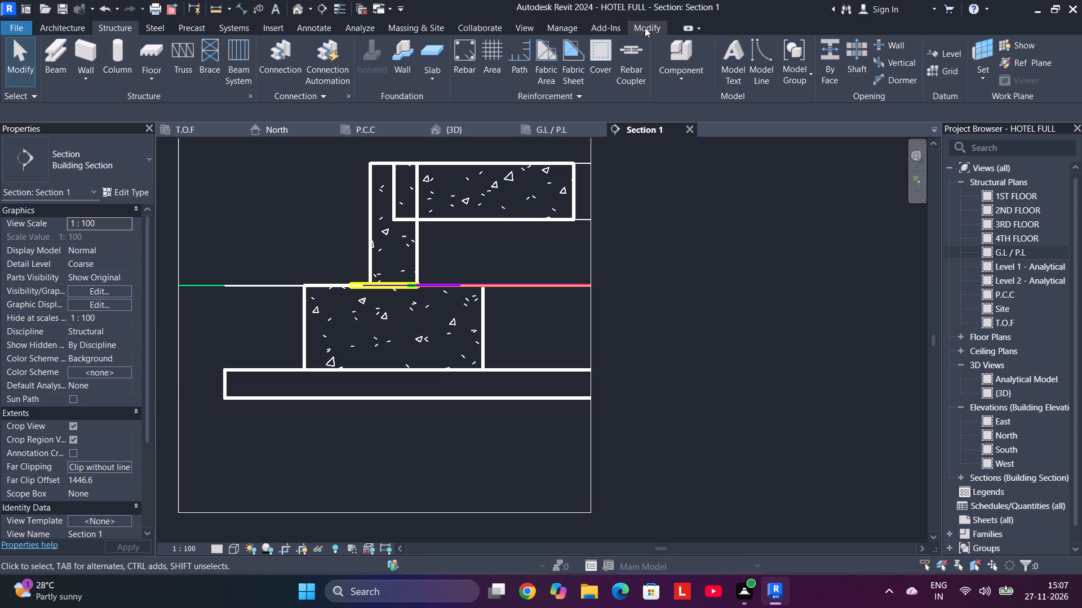
left_click(469, 57)
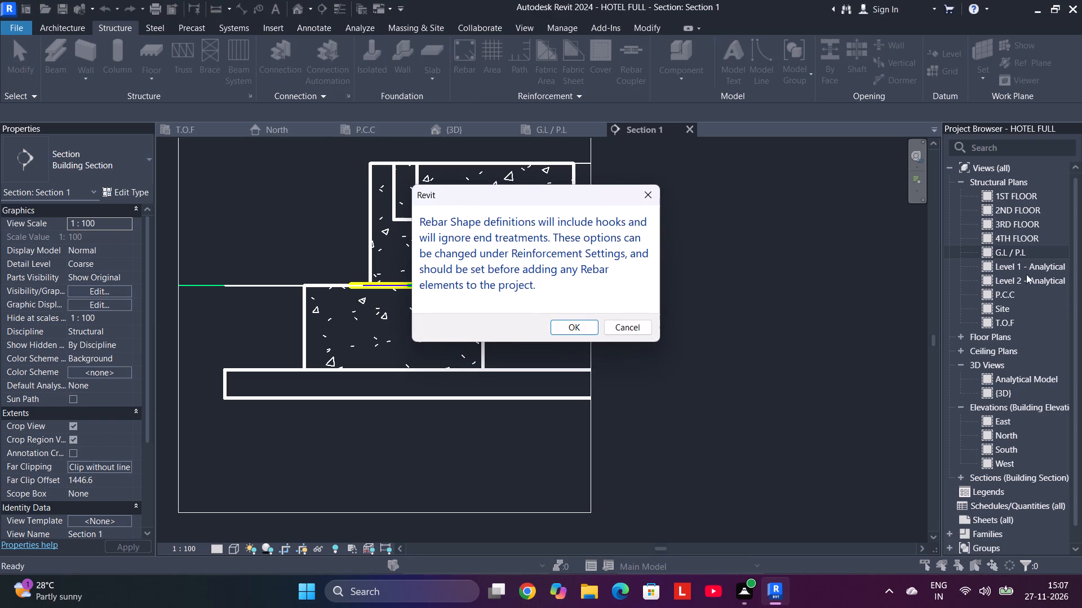
left_click(588, 325)
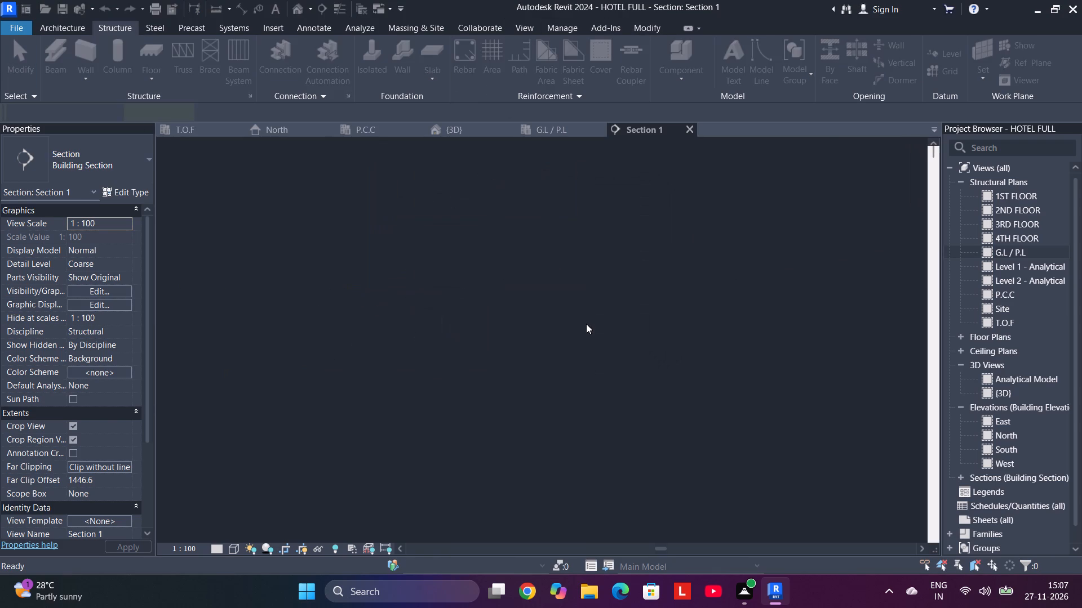
left_click(867, 323)
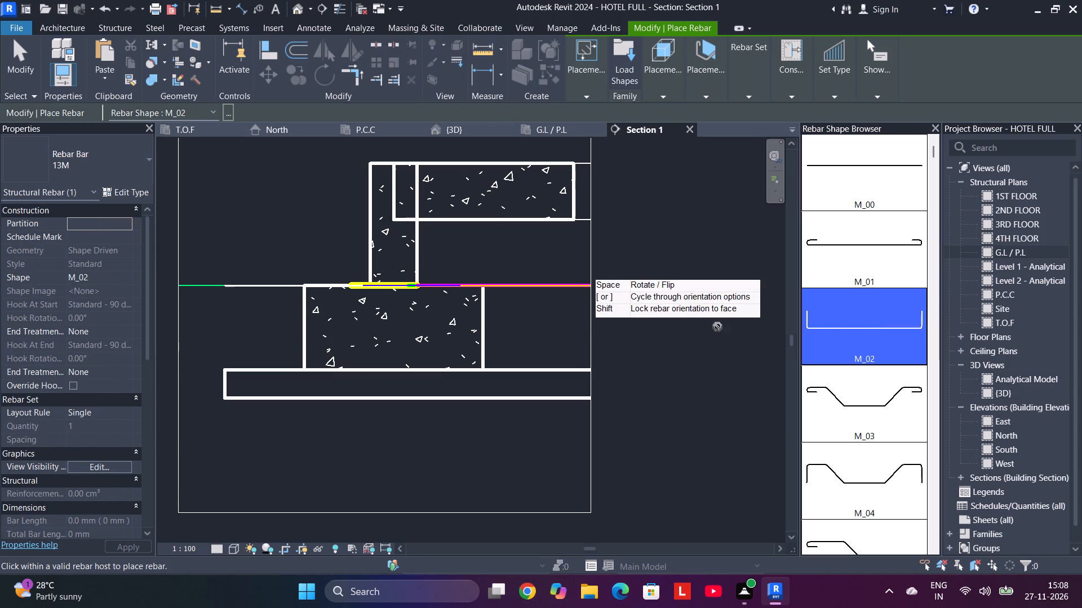
Duplicate the 16M rebar bar type as a new type named 20M.
left_click(94, 172)
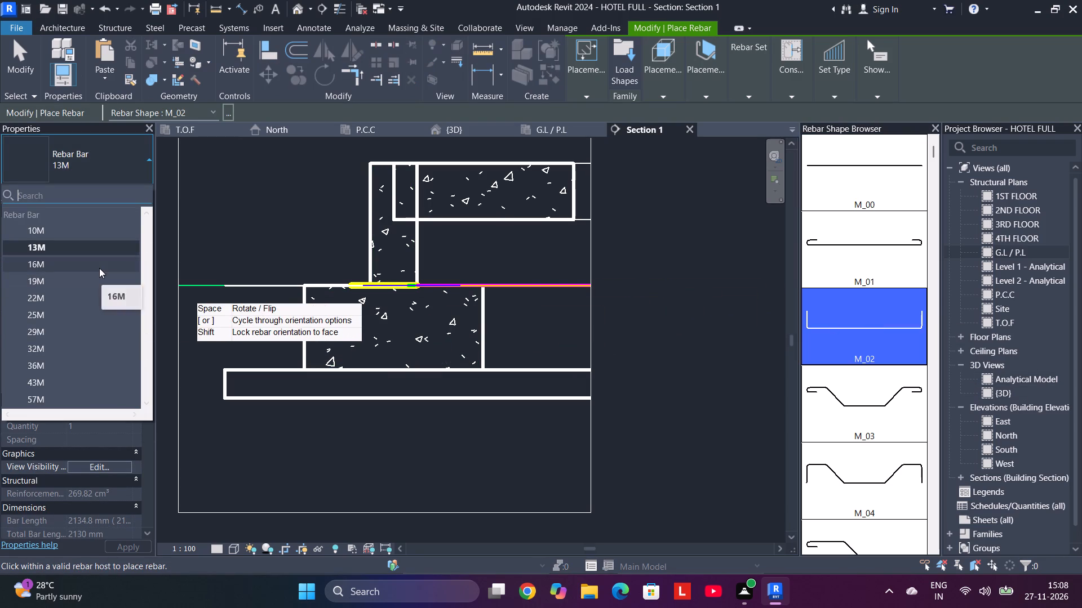
left_click(96, 261)
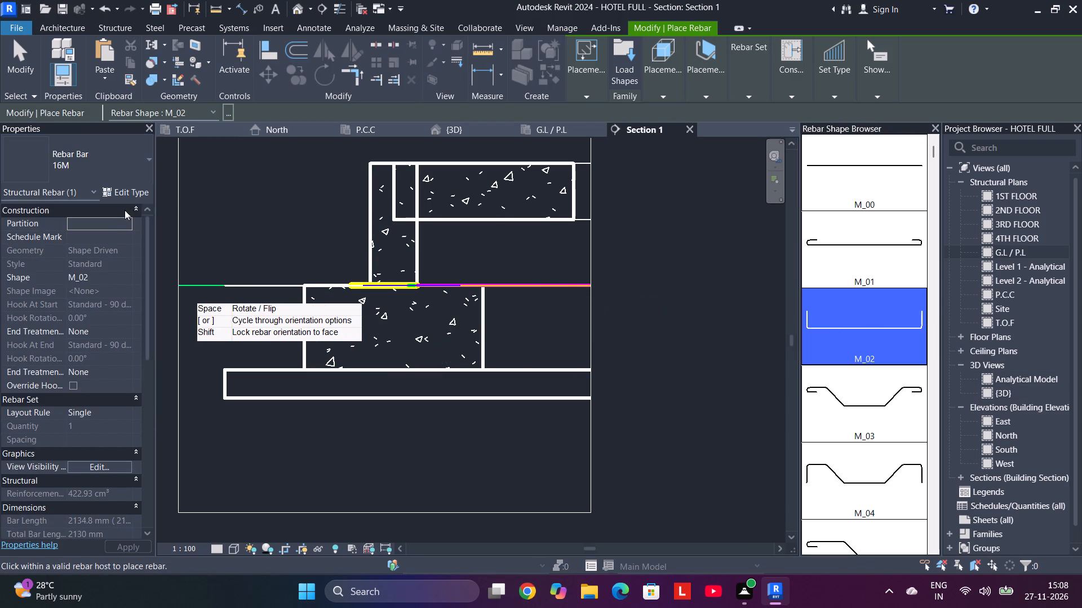
left_click(135, 193)
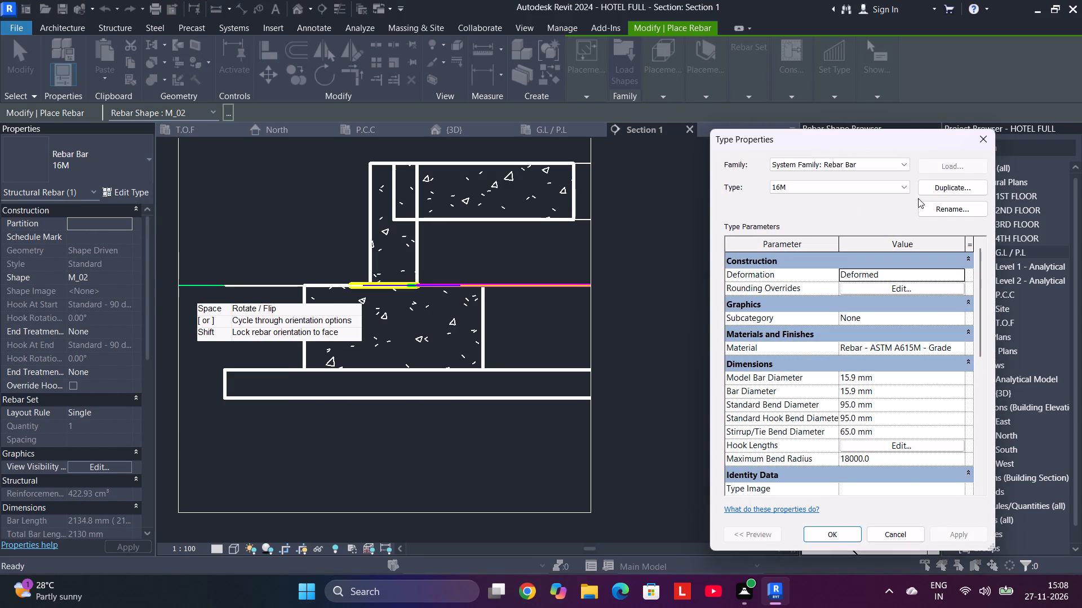
left_click(964, 183)
left_click_drag(821, 325, 753, 335)
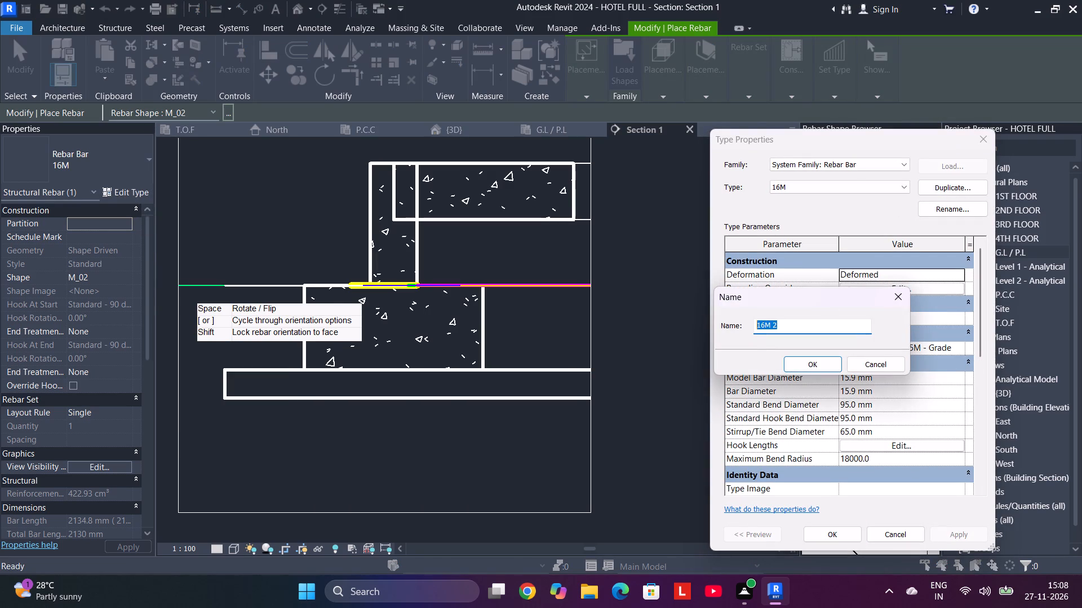
left_click_drag(753, 335, 751, 336)
type("20")
key("shift+m")
key("BackSpace")
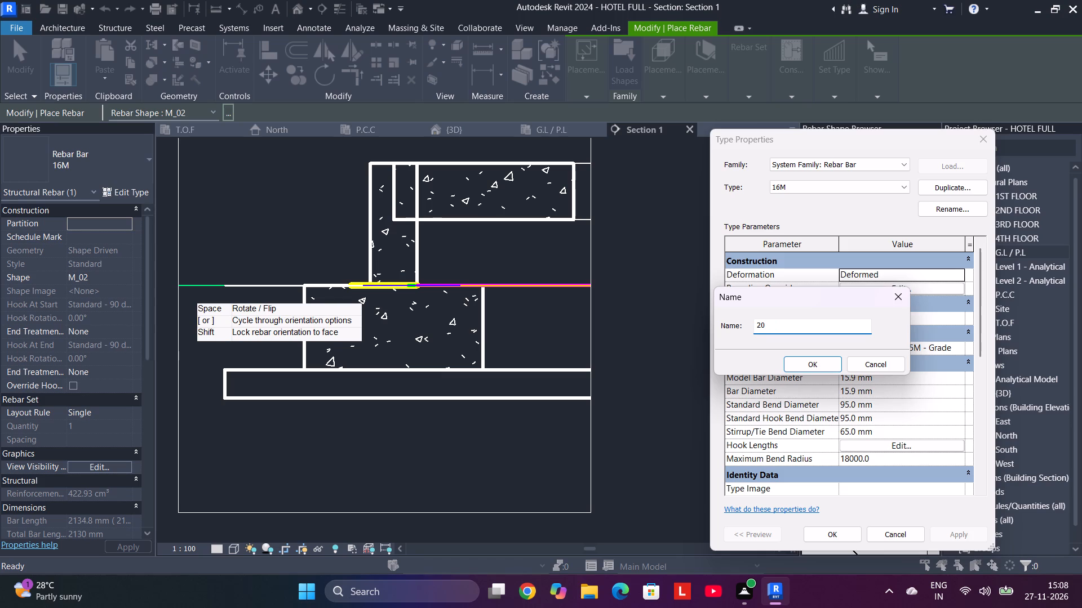
key("m")
left_click(791, 364)
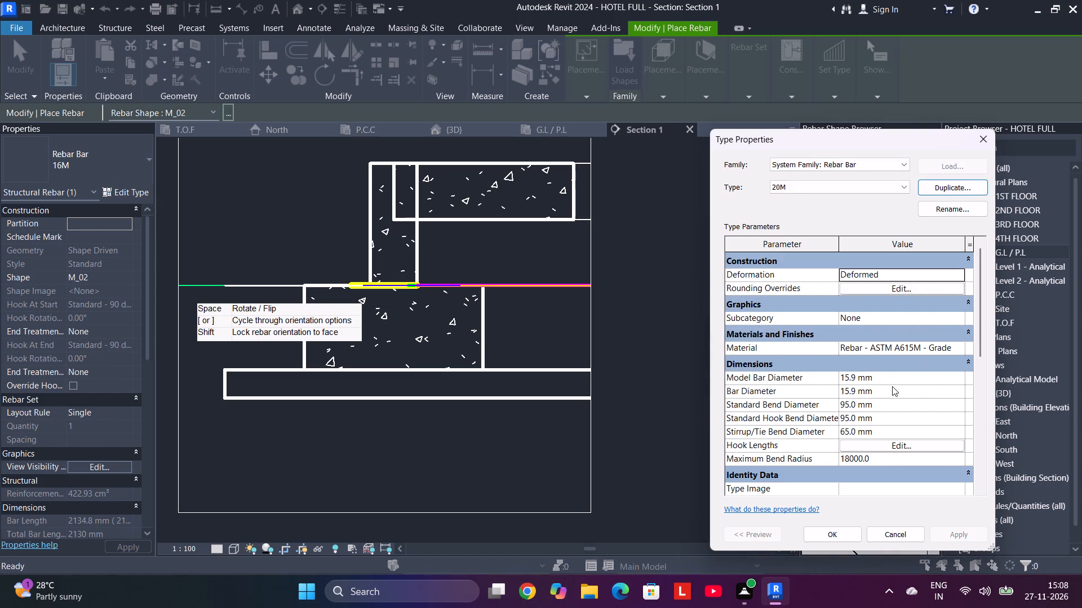
Set both the model bar diameter and the bar diameter of the 20M type to 20 mm.
left_click(890, 379)
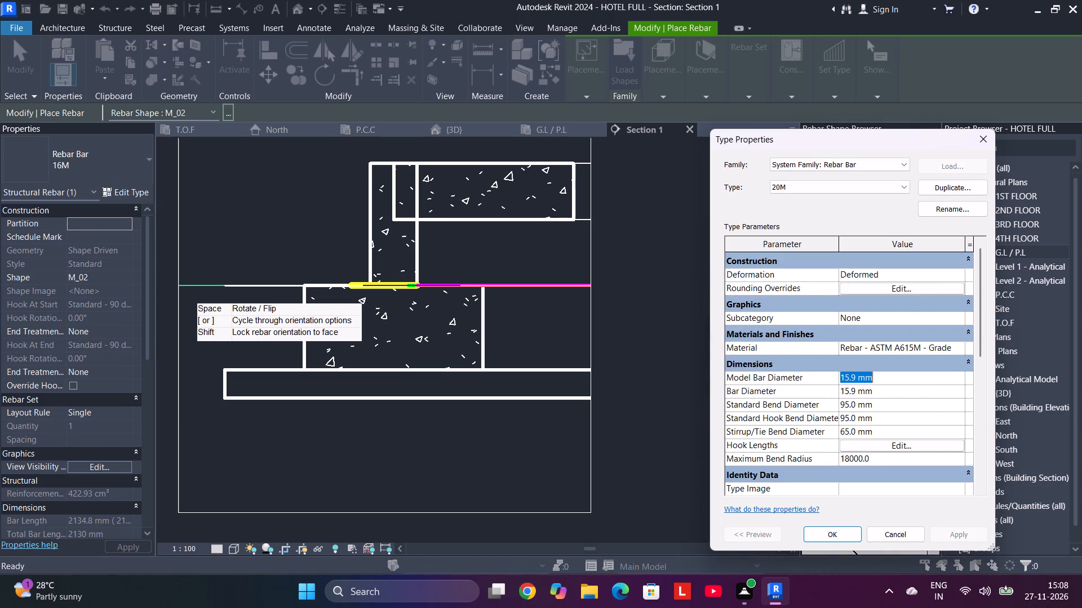
type("20")
key("Return")
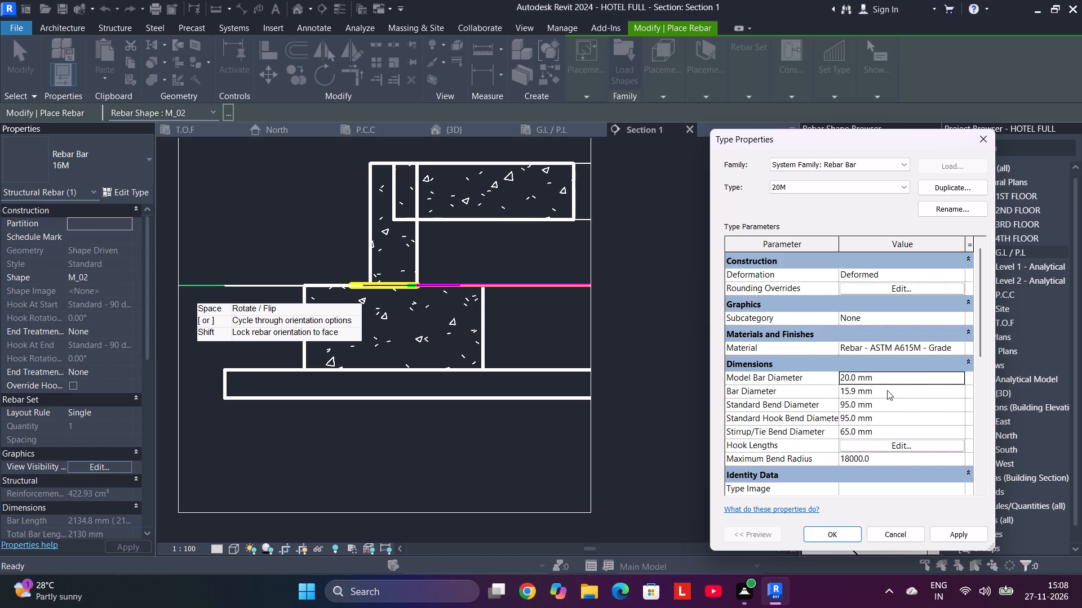
double_click(887, 390)
left_click_drag(887, 390, 804, 397)
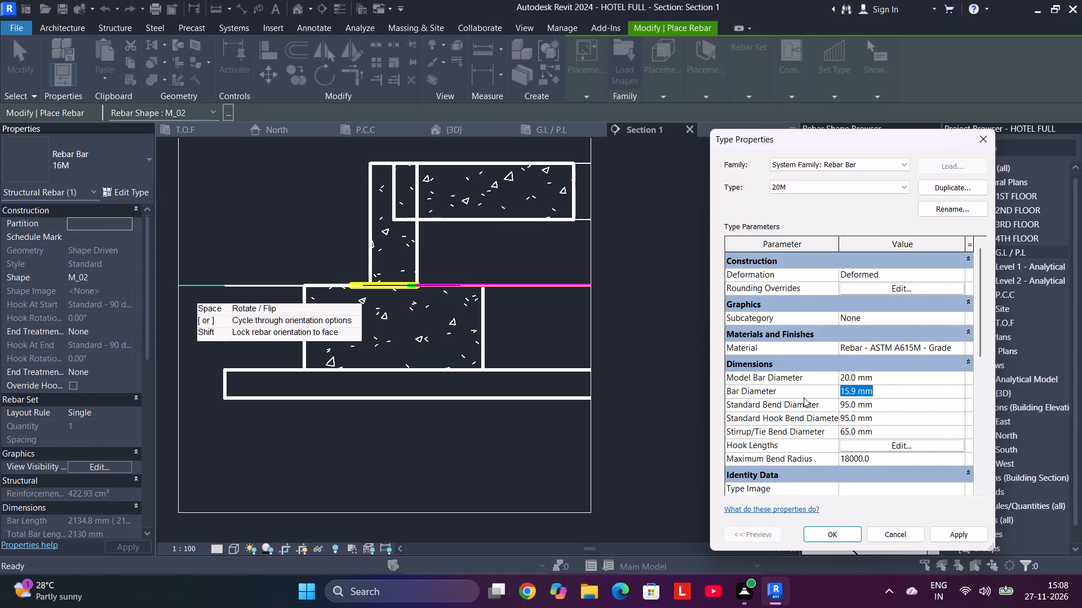
type("20")
key("Return")
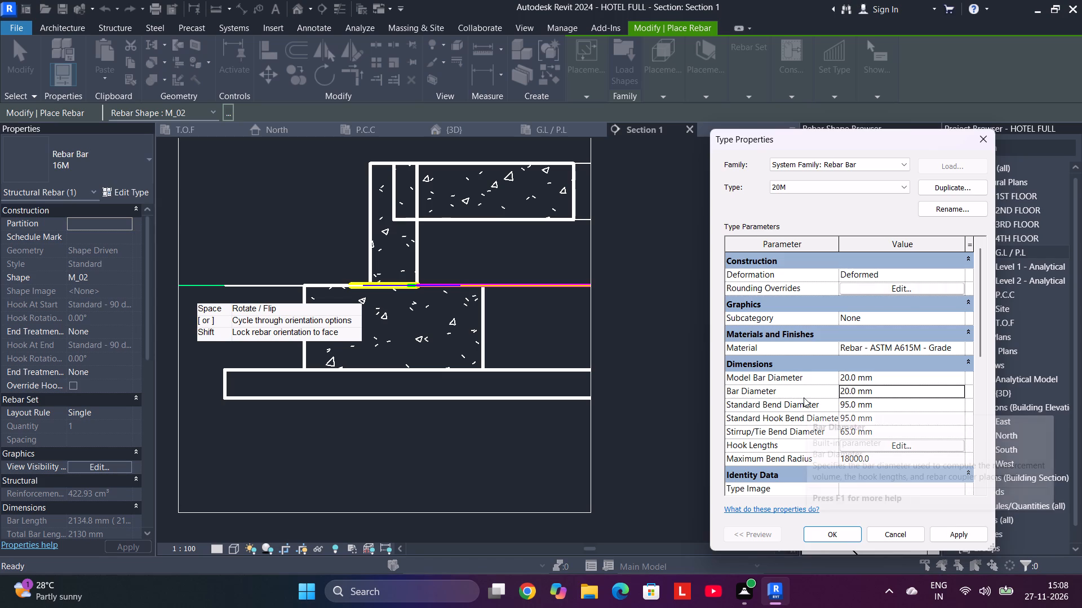
left_click(817, 527)
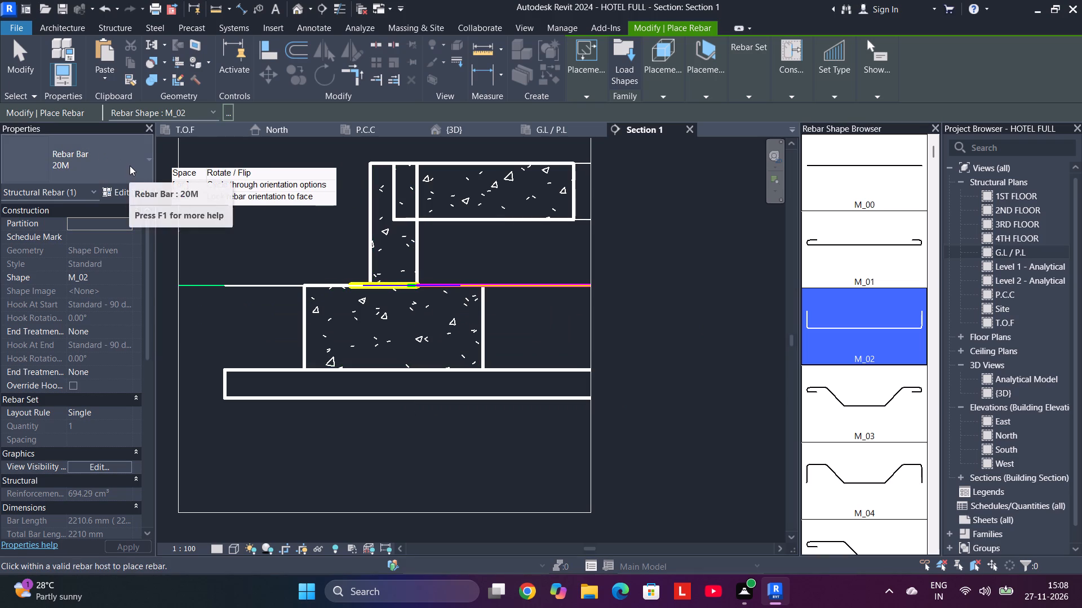
Duplicate the 20M rebar bar type as a new type named 8M.
left_click(132, 192)
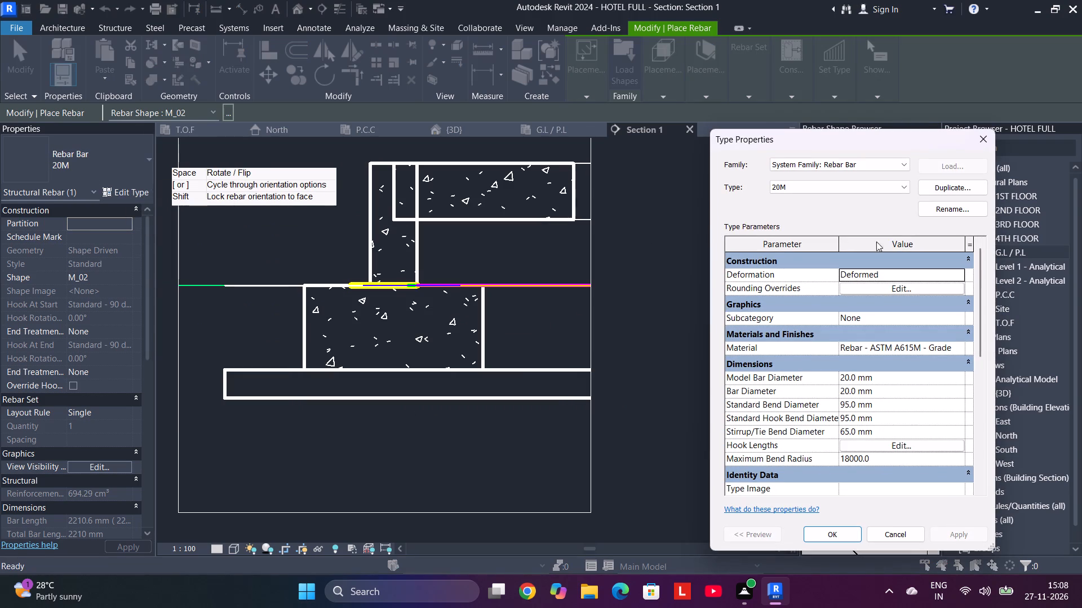
left_click(964, 185)
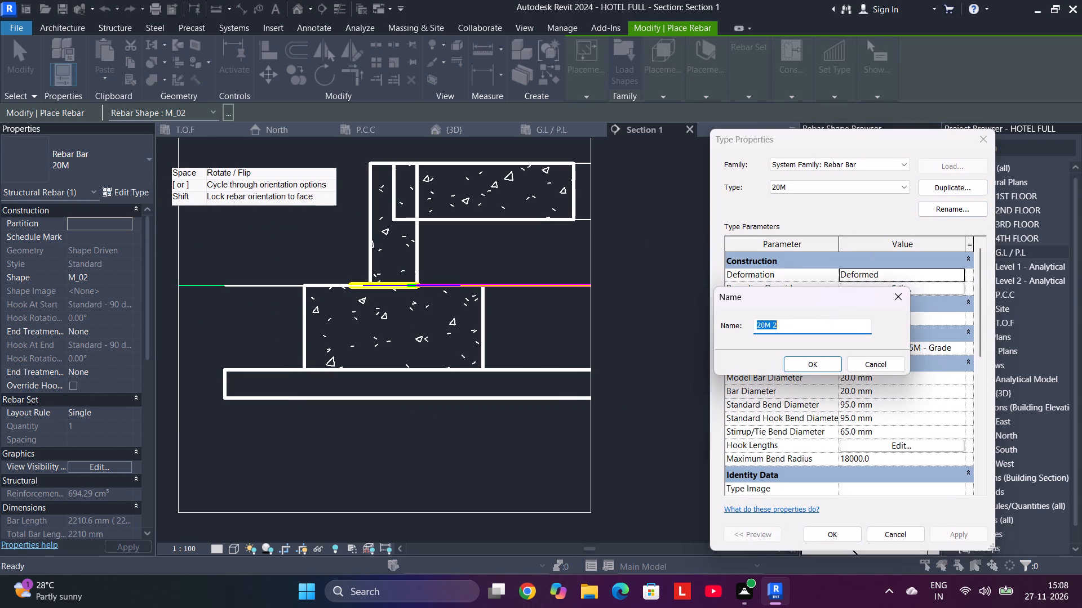
left_click_drag(799, 326, 845, 327)
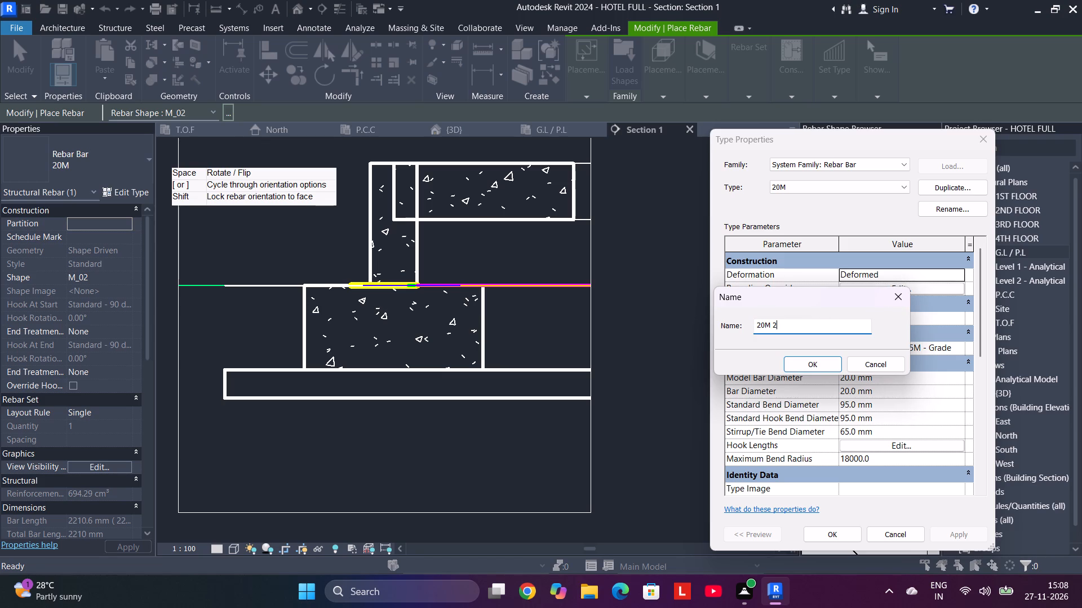
left_click(901, 301)
left_click(948, 190)
type("8M")
key("Return")
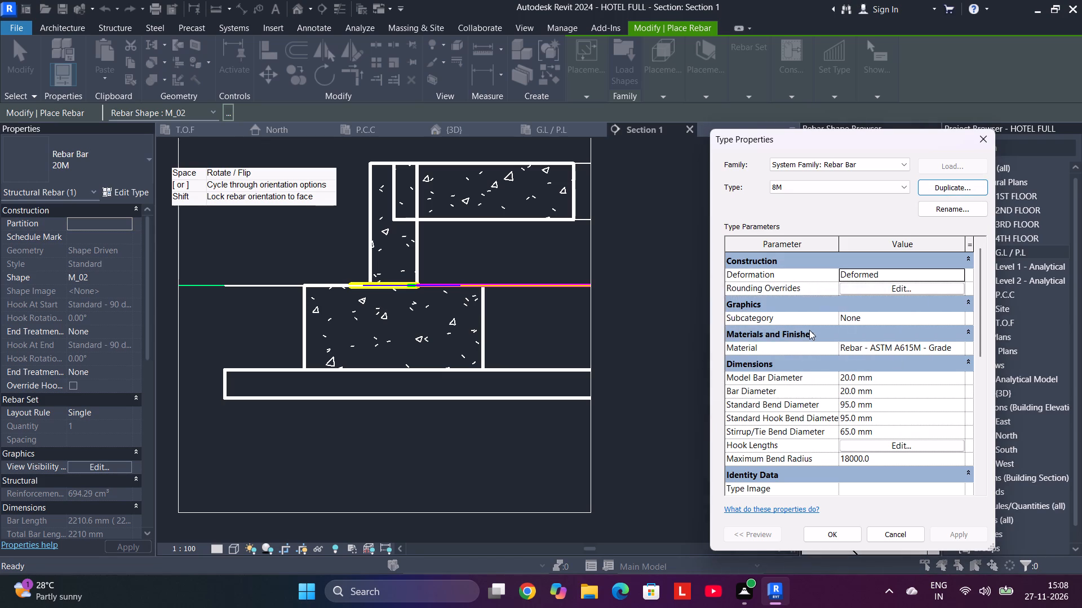
Set both the model bar diameter and the bar diameter of the 8M type to 8 mm.
left_click(879, 374)
left_click_drag(879, 375, 809, 381)
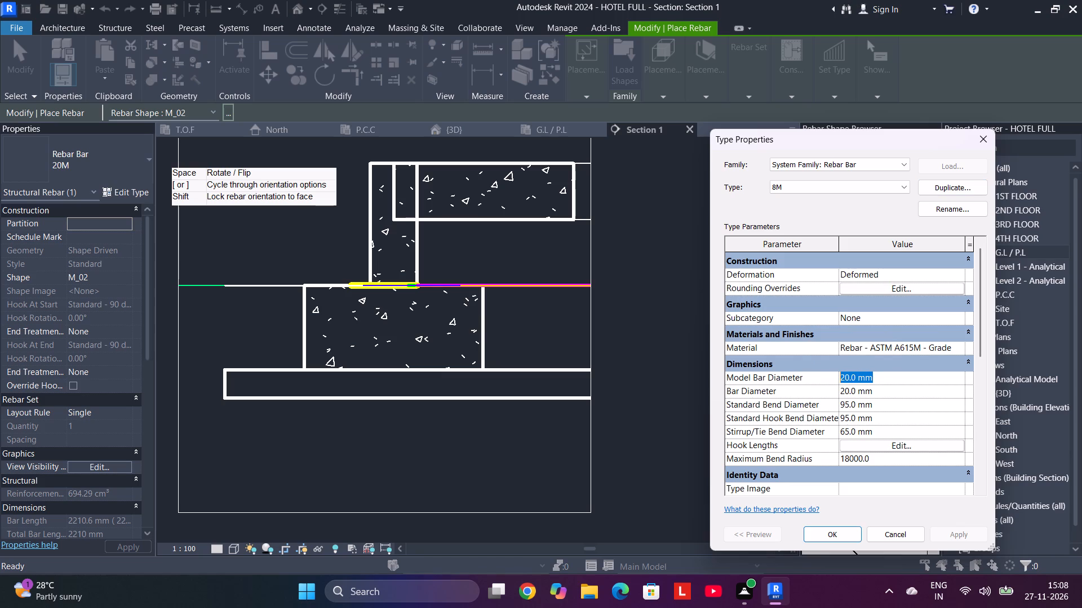
left_click_drag(809, 381, 807, 381)
key("8")
key("Return")
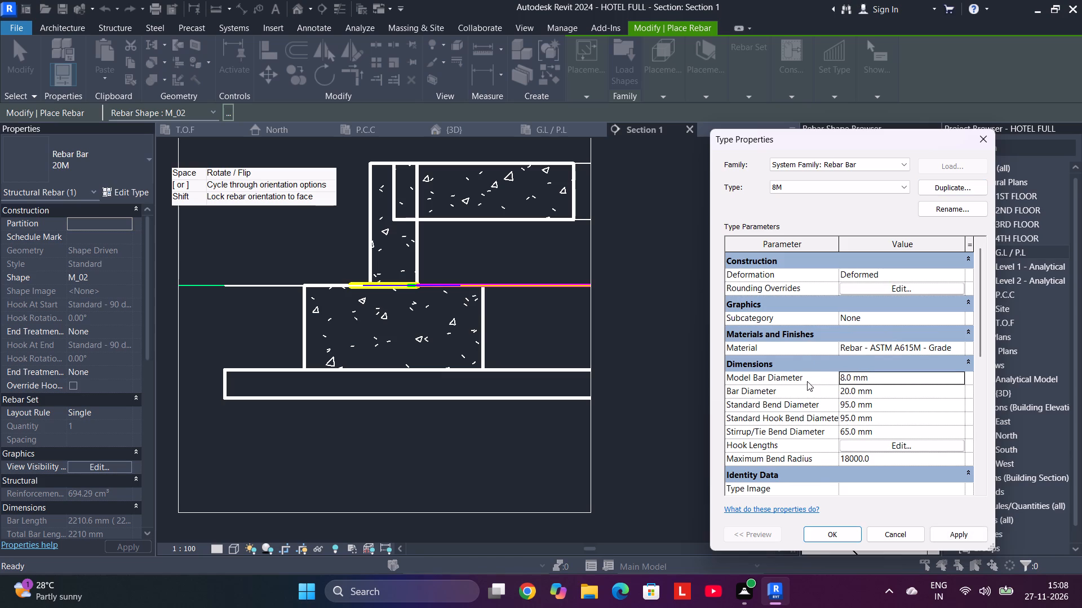
left_click(881, 395)
left_click_drag(881, 394, 835, 395)
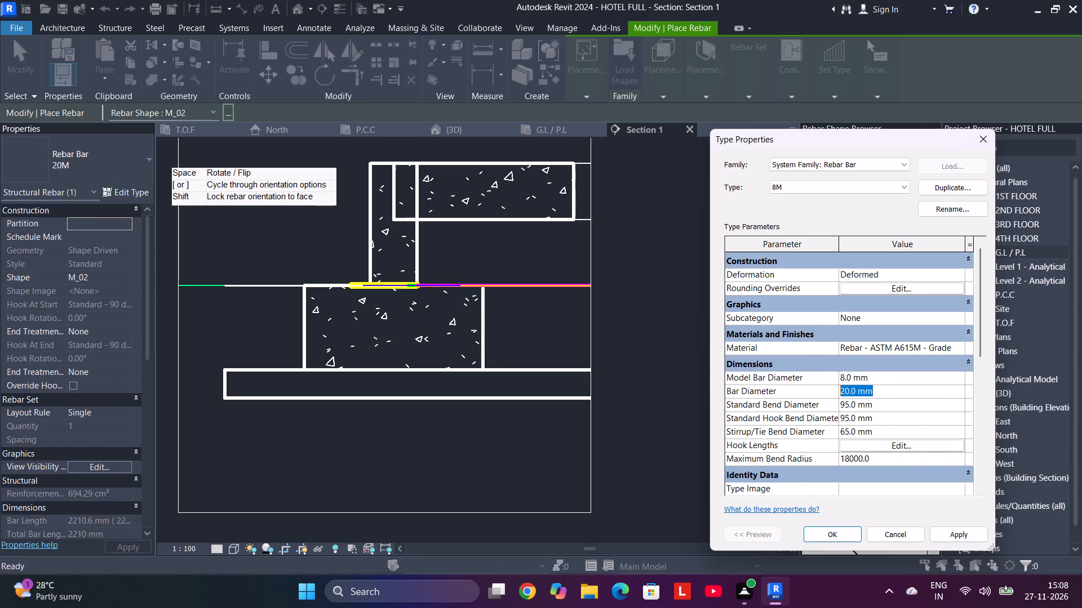
left_click_drag(835, 395, 828, 396)
key("8")
key("Return")
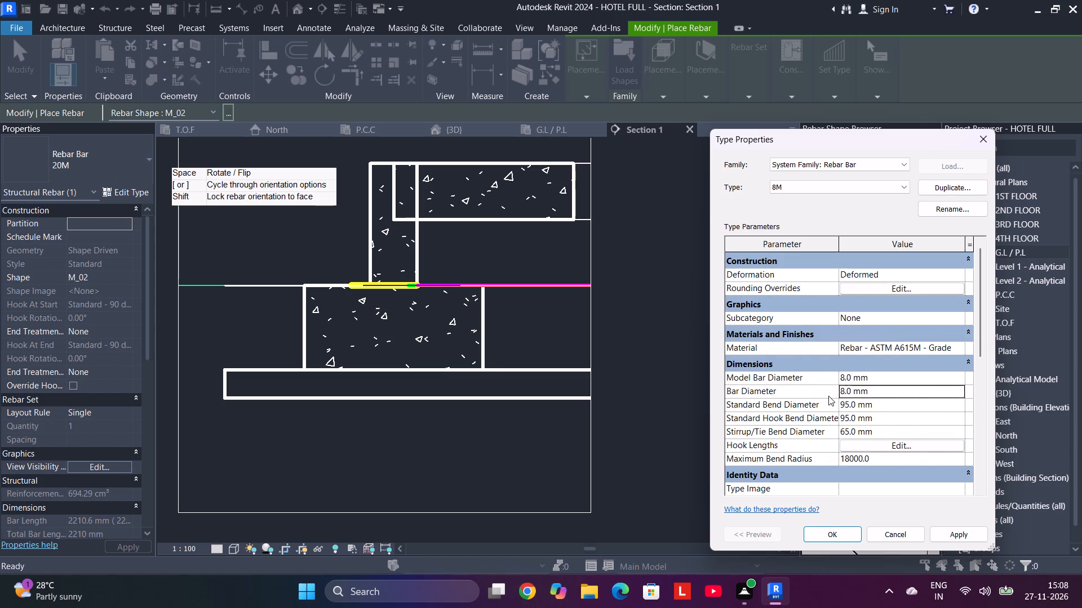
left_click(828, 533)
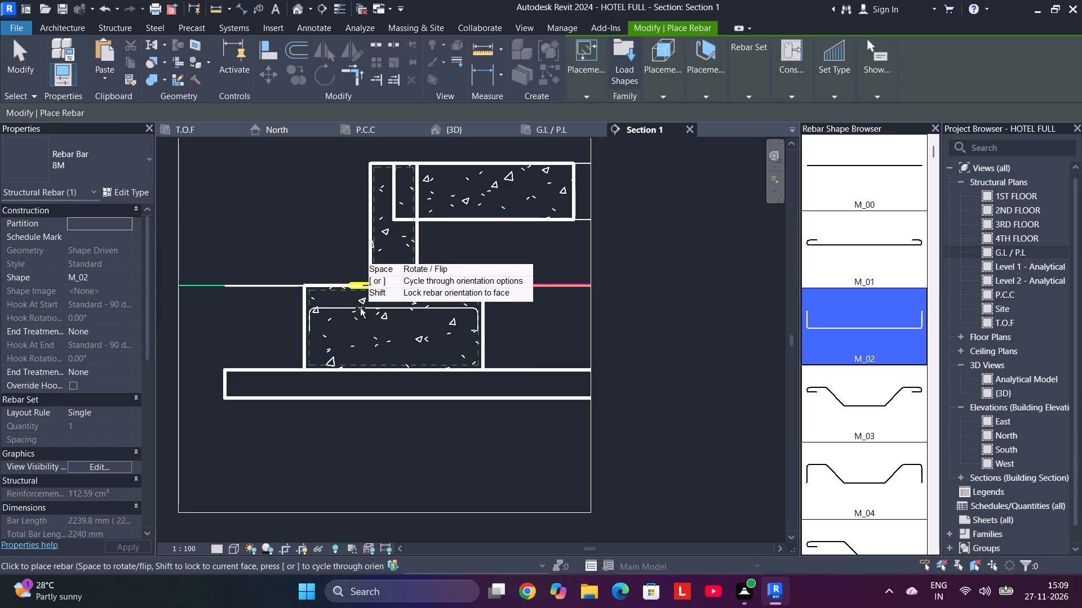
Place a 20M rebar of shape M_02 along the bottom of the footing, using the current placement orientation.
left_click(86, 173)
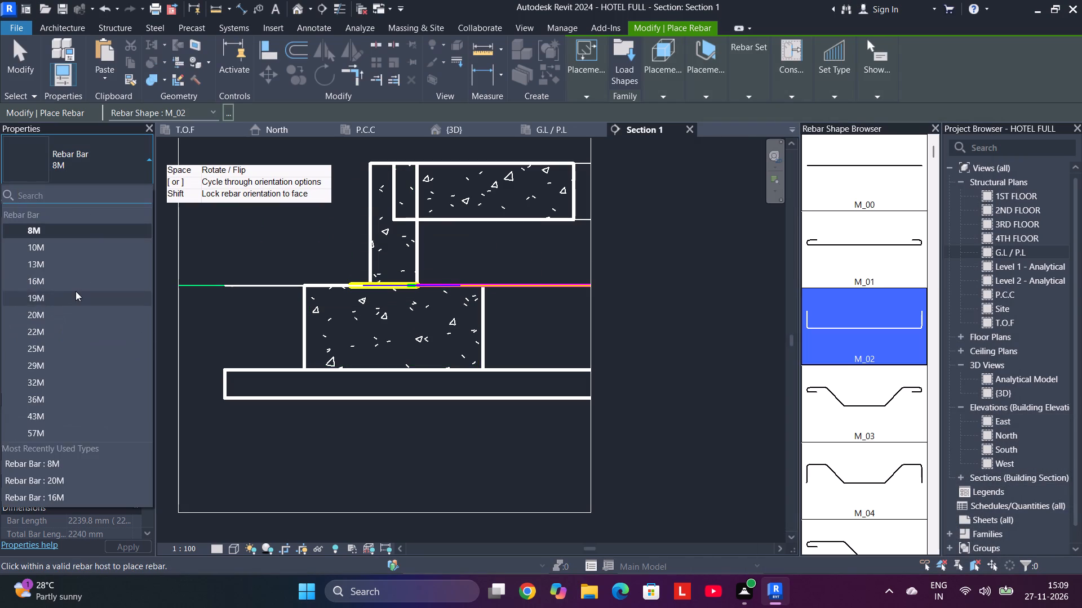
left_click(66, 313)
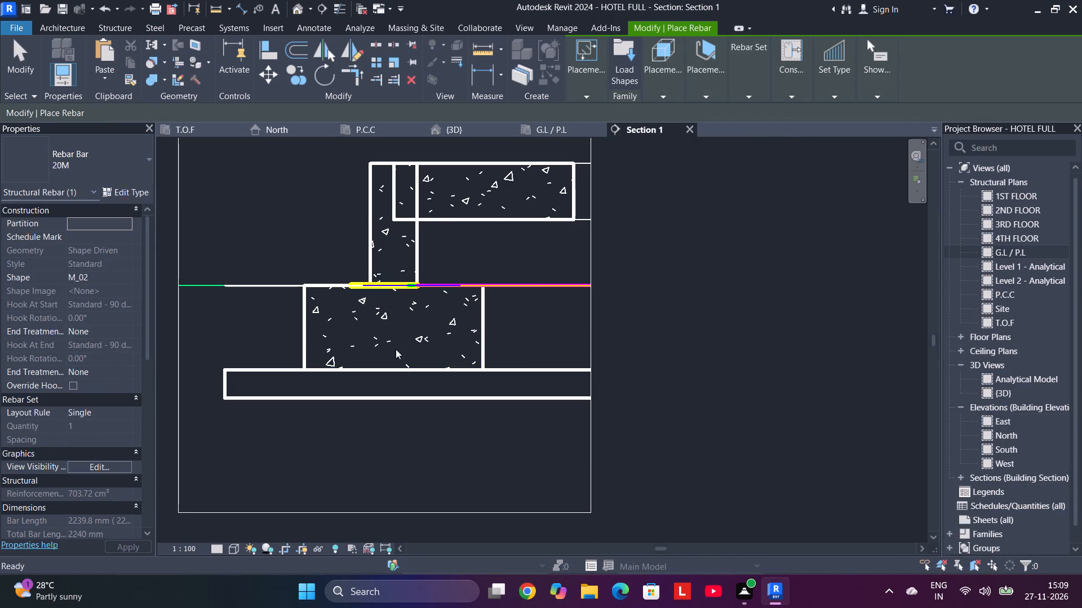
left_click(395, 365)
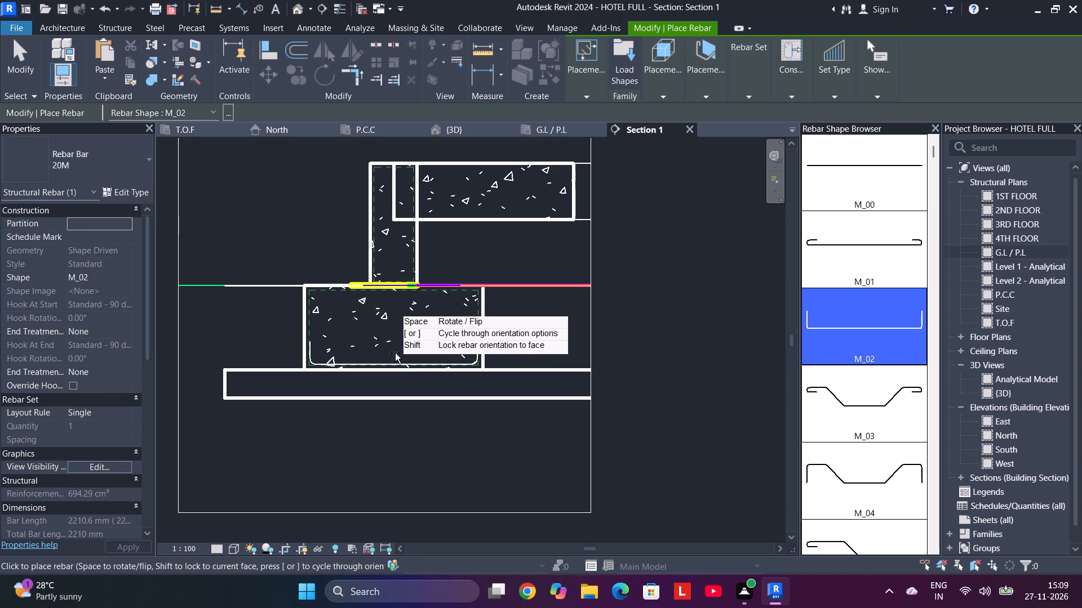
Place a 16M rebar of shape M_02 along the top of the footing, with its ends bent downward.
left_click(76, 146)
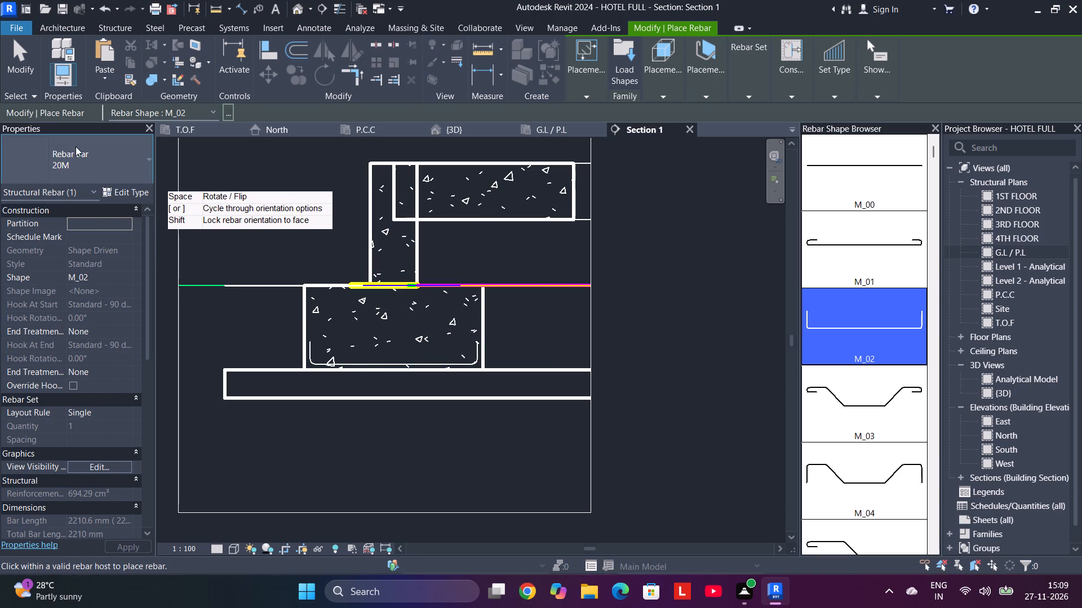
left_click(150, 147)
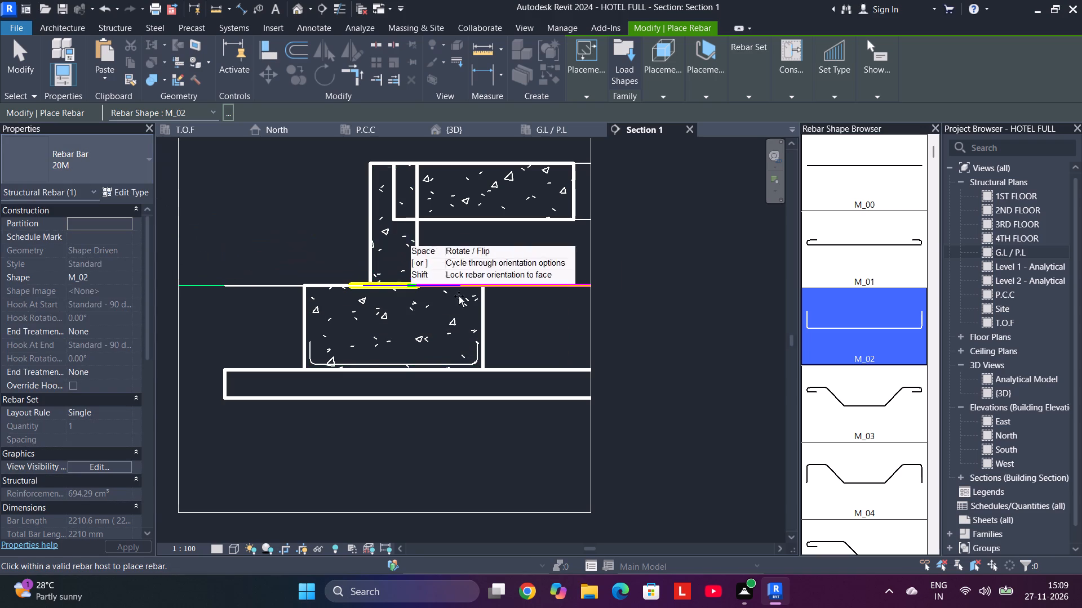
left_click(77, 153)
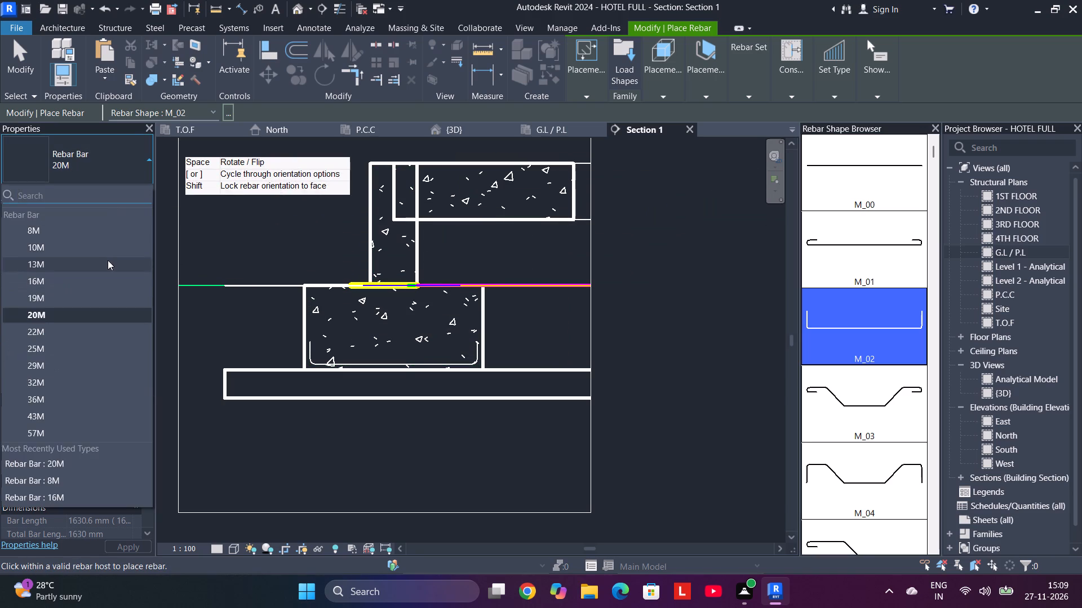
left_click(97, 283)
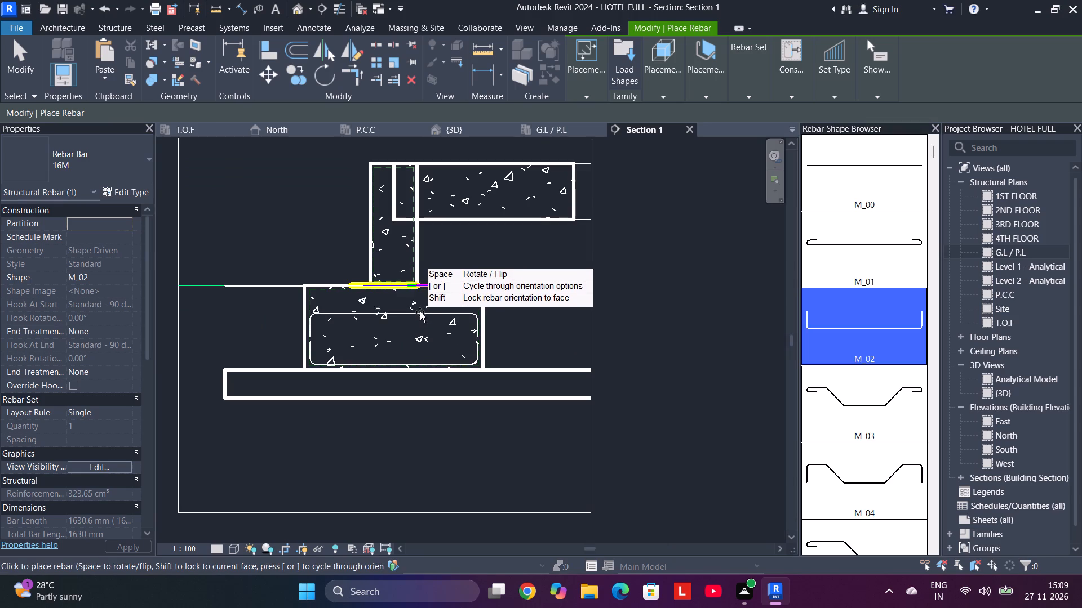
scroll(423, 294, "up", 5)
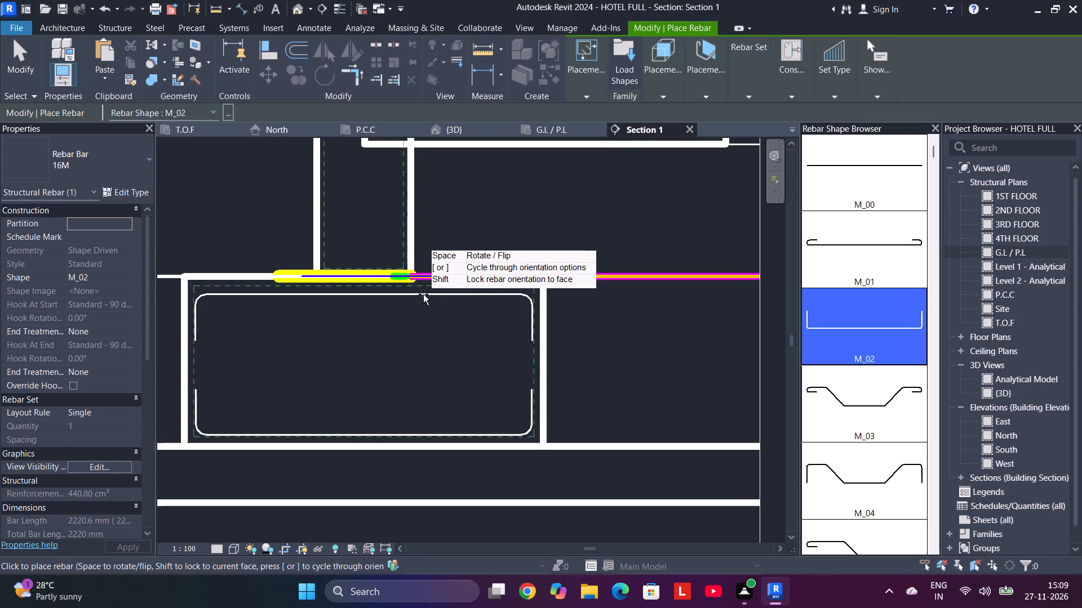
left_click(427, 287)
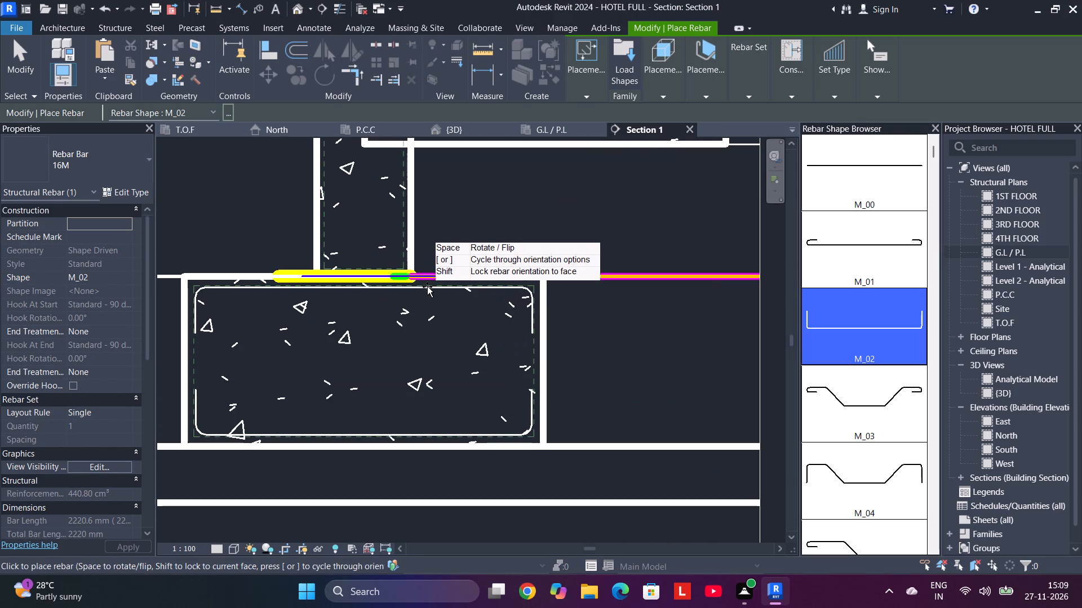
Set the placement orientation to Perpendicular to Cover and place a 16M rebar just below the footing's top bar.
left_click(704, 91)
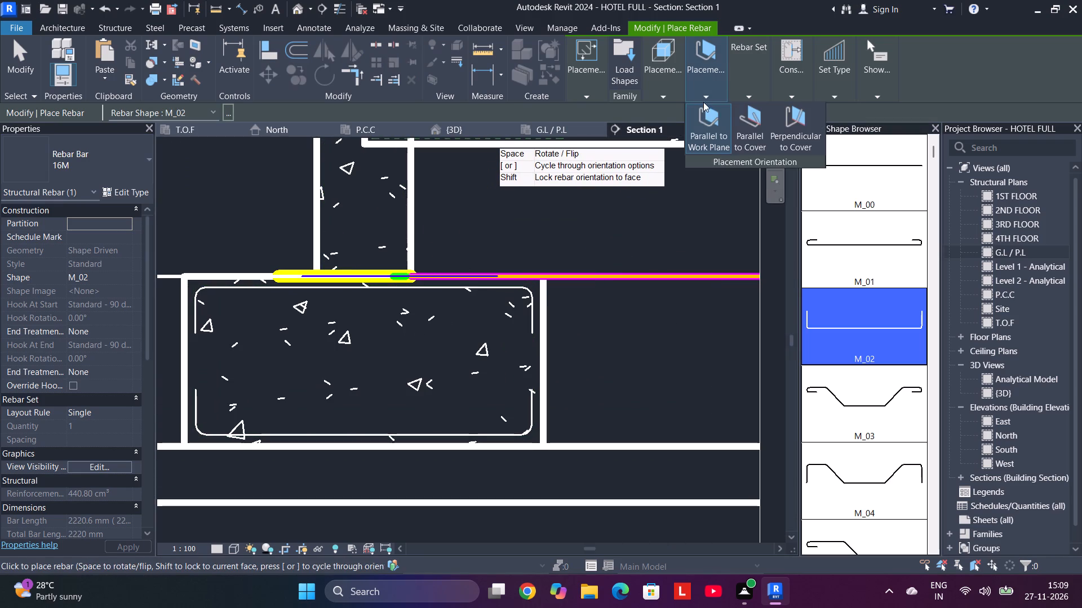
left_click(796, 122)
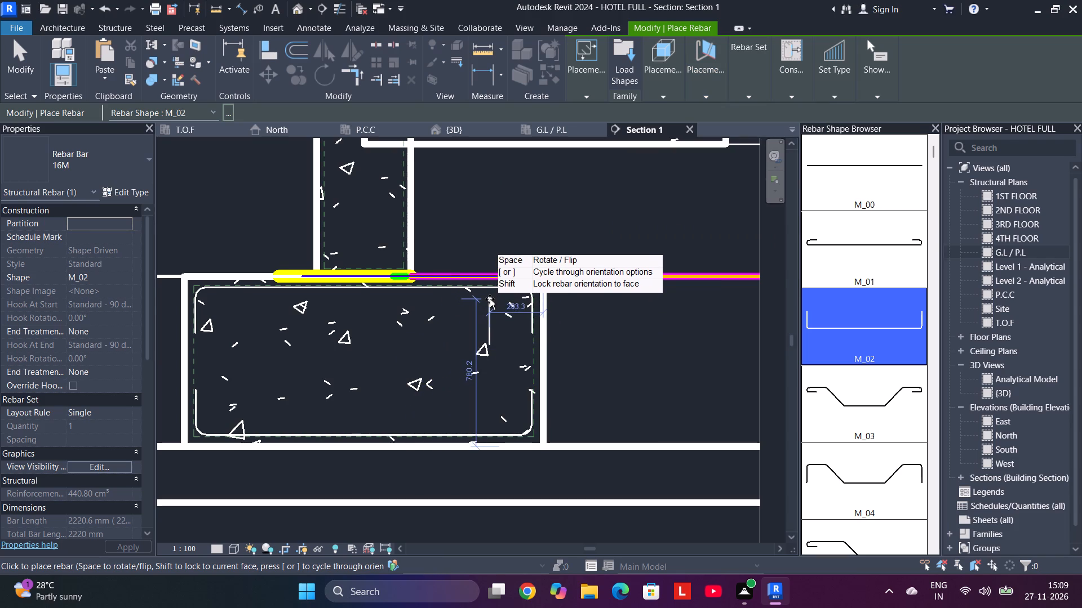
scroll(490, 299, "up", 1)
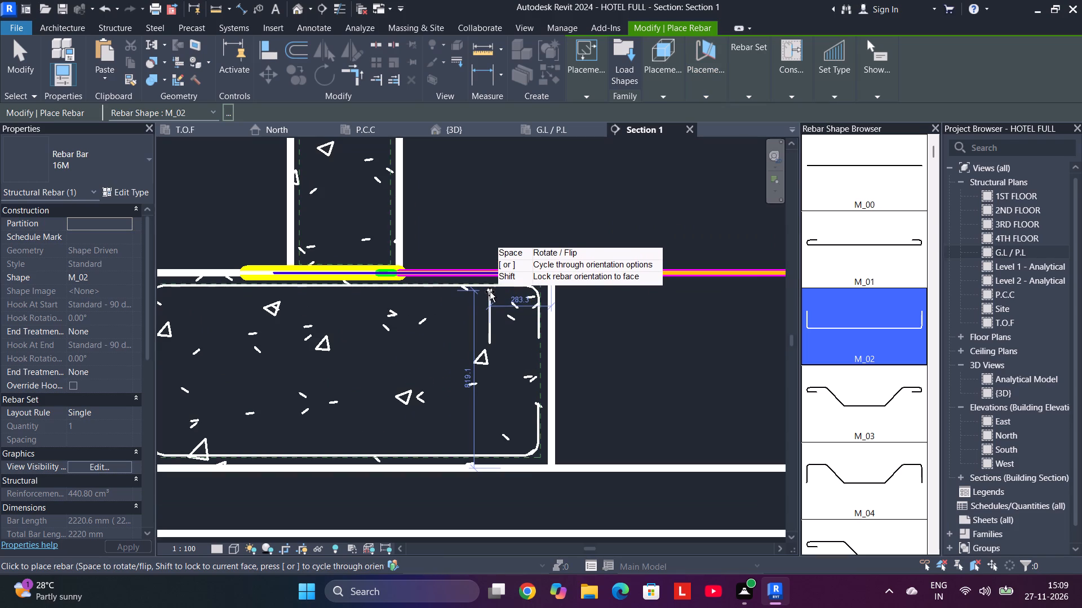
left_click(490, 292)
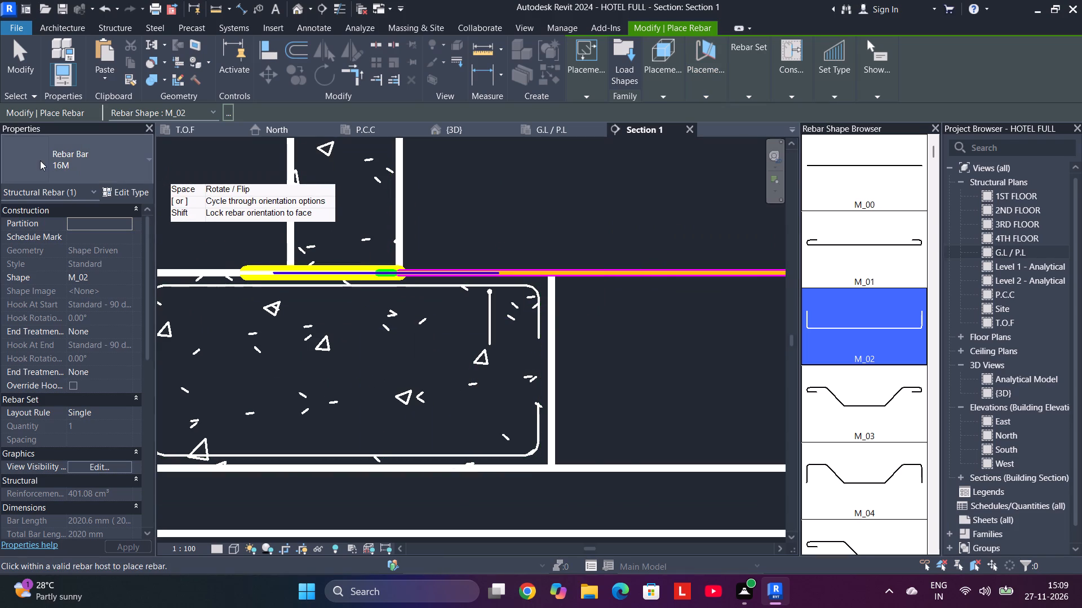
Place a 20M rebar perpendicular to cover just above the footing's bottom bar and end rebar placement.
left_click(45, 158)
left_click(40, 316)
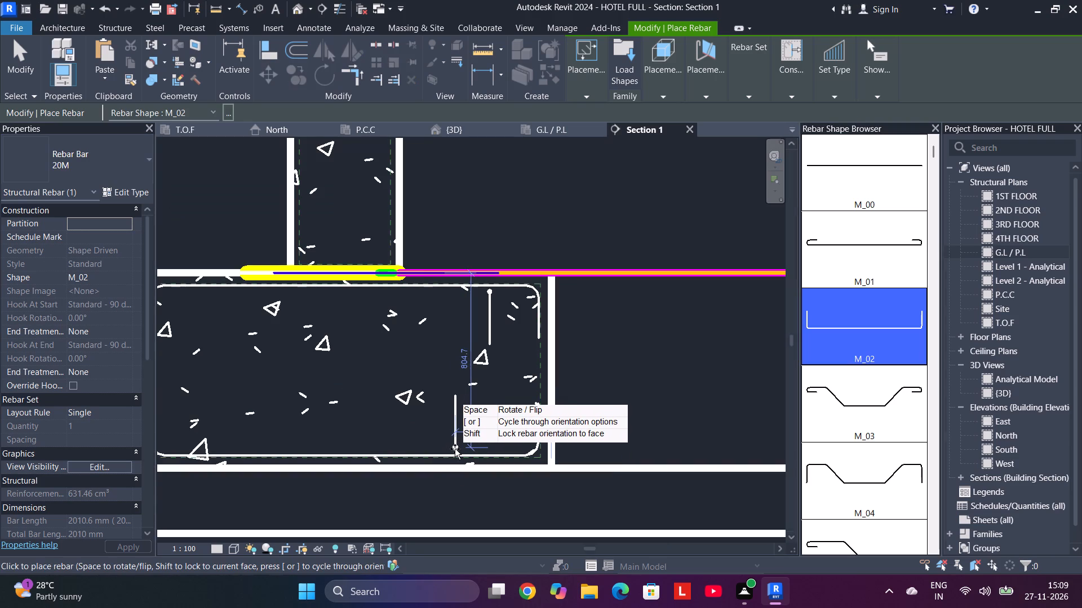
left_click(455, 449)
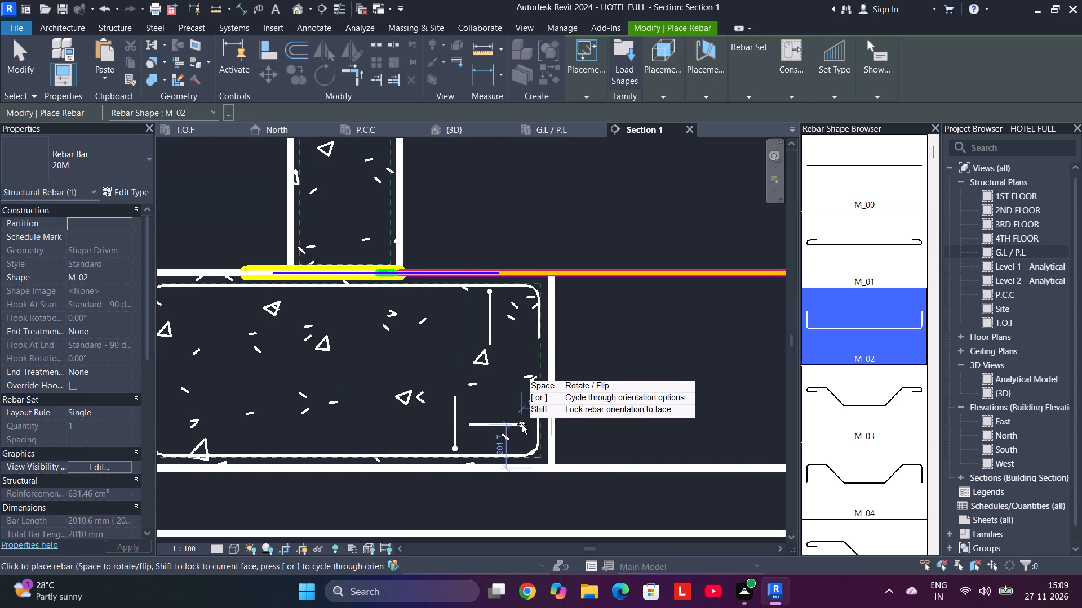
key("Escape")
Set the layout of all four footing rebars to Maximum Spacing with a spacing of 150 mm.
left_click(533, 296)
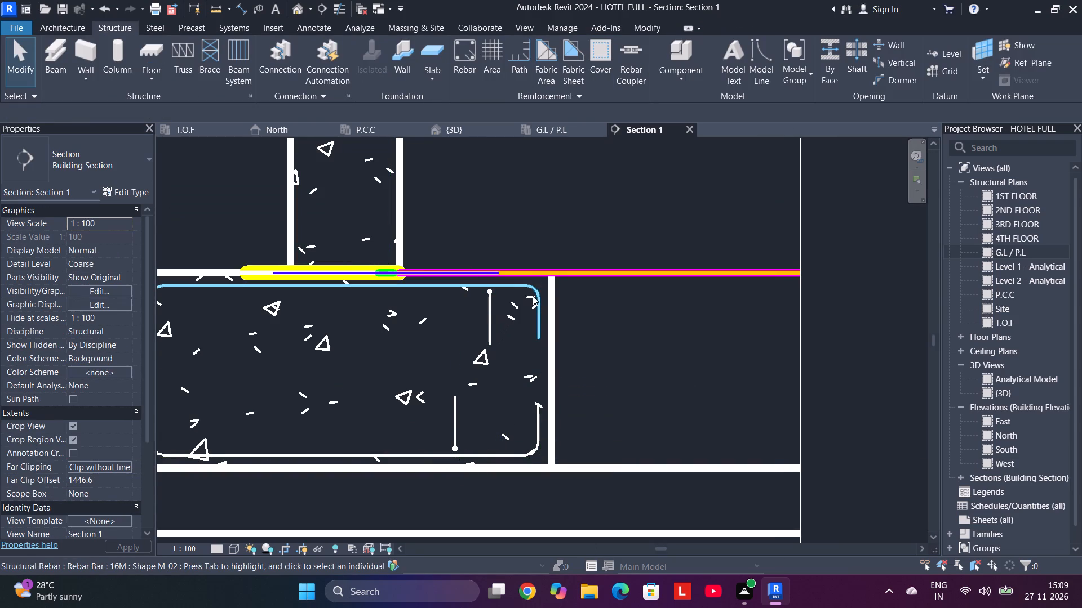
left_click(488, 319, "shift")
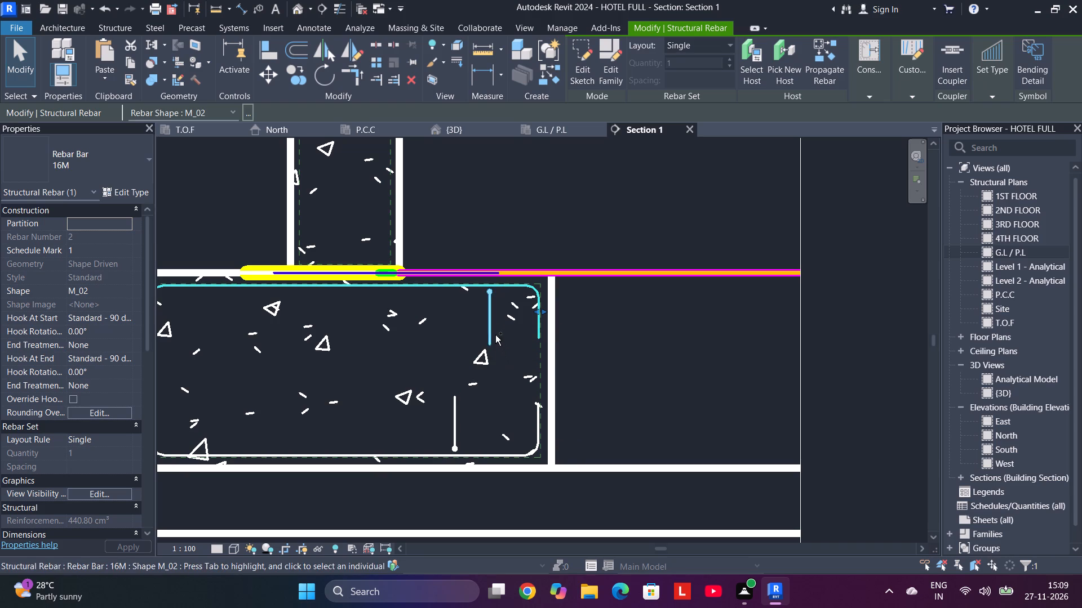
left_click(494, 333, "ctrl")
left_click(456, 413, "ctrl")
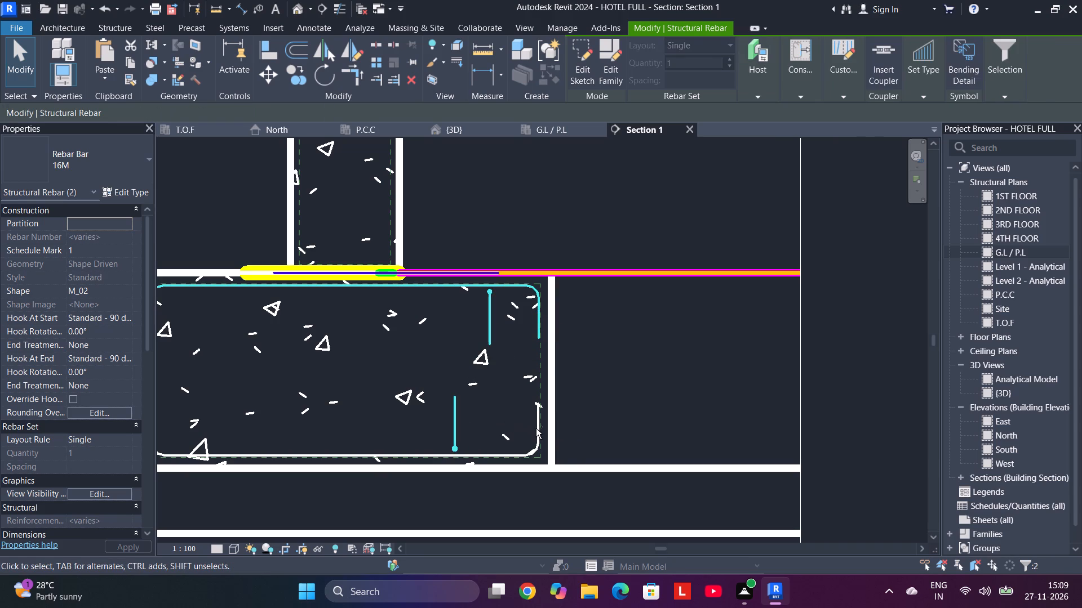
left_click(529, 454, "ctrl")
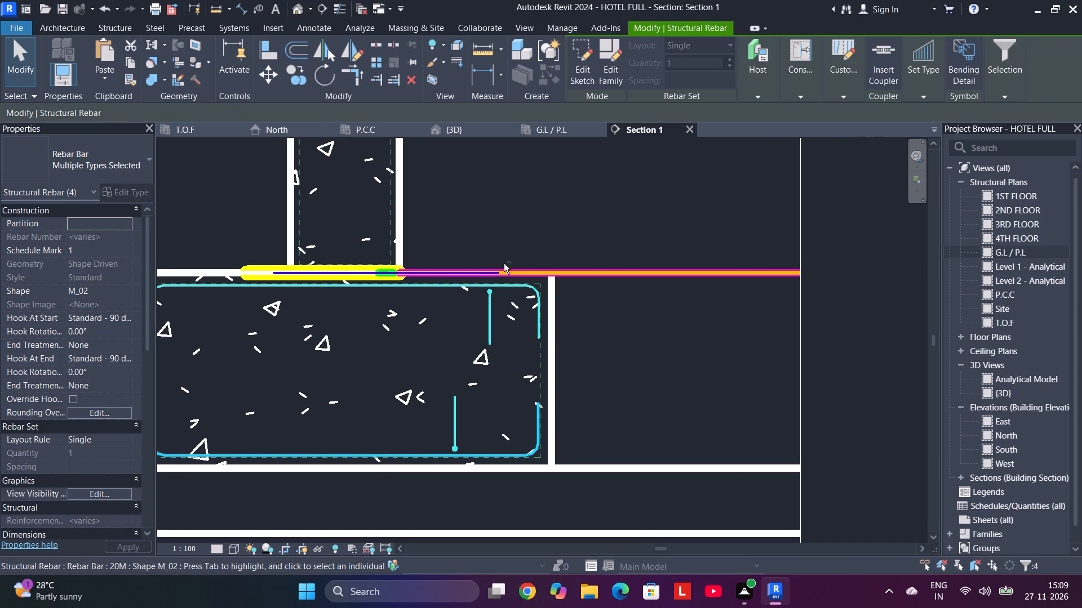
left_click(716, 41)
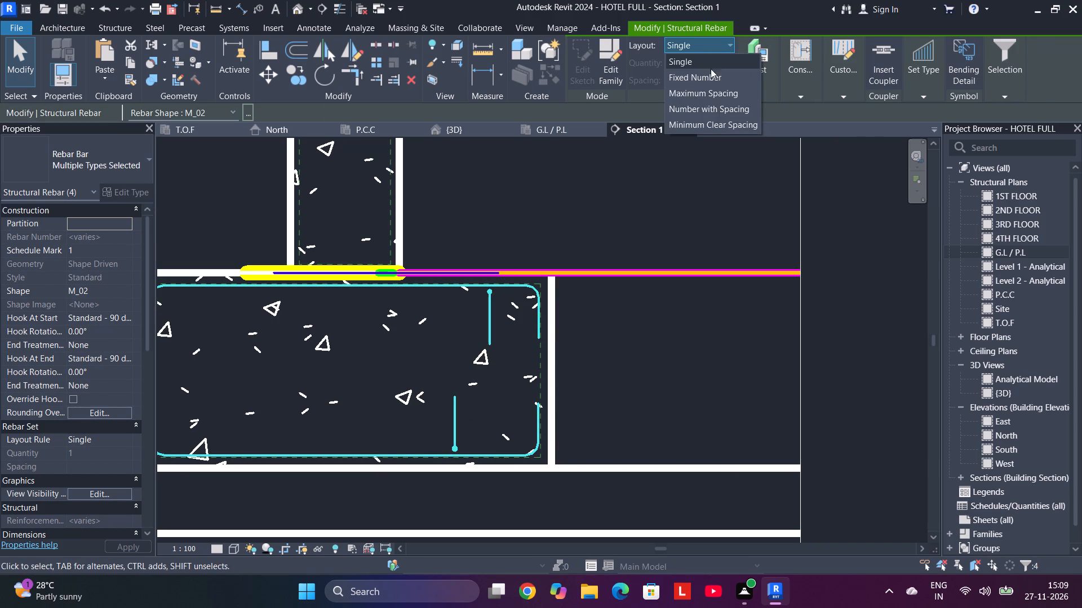
left_click(713, 97)
left_click_drag(714, 82, 652, 82)
type("150")
key("Return")
scroll(644, 317, "down", 1)
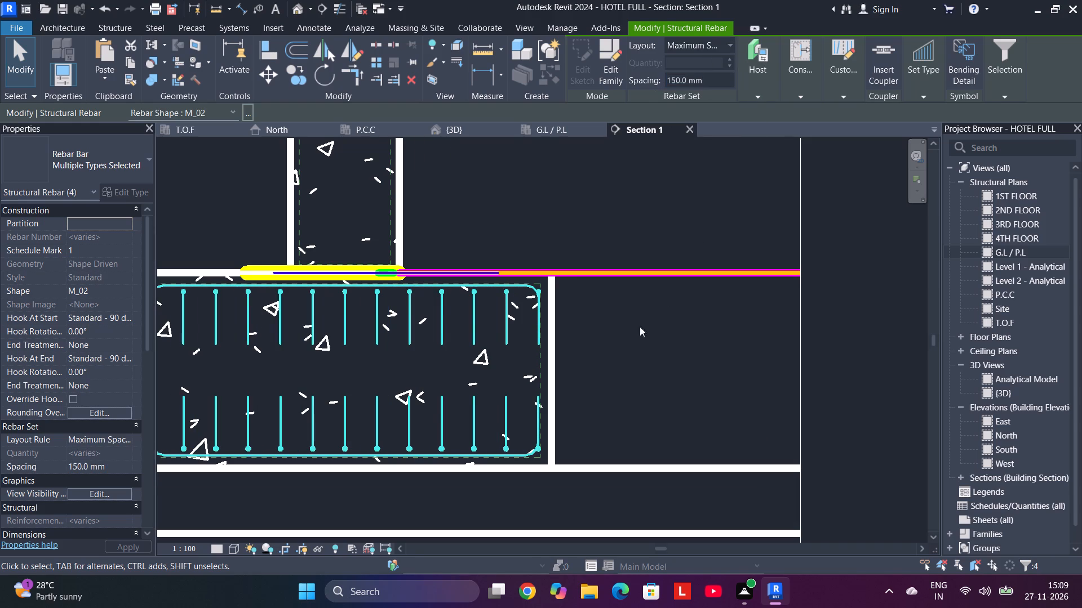
scroll(640, 327, "down", 2)
middle_click_drag(638, 347, 717, 335)
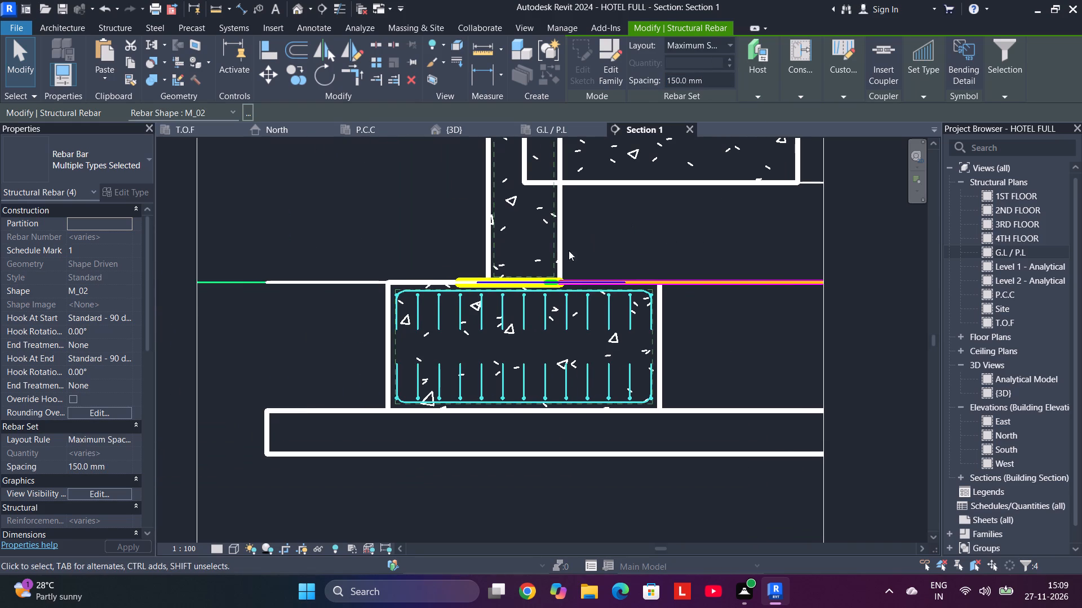
scroll(440, 303, "up", 3)
key("Escape")
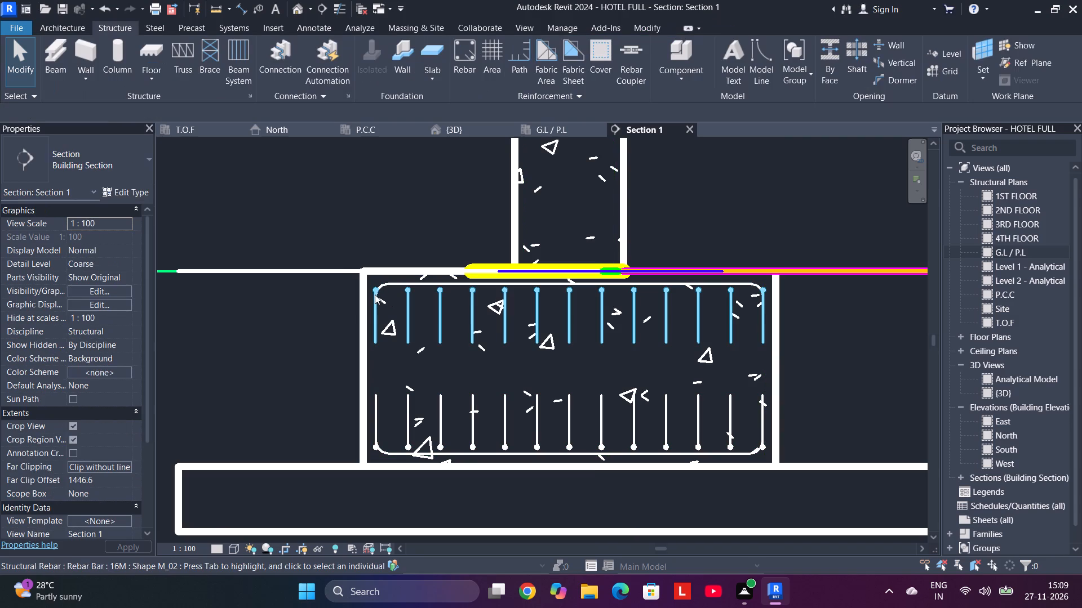
Pull both ends of the upper perpendicular 16M rebar set slightly inward, clear of the bent ends of the footing's top bar.
left_click(375, 294)
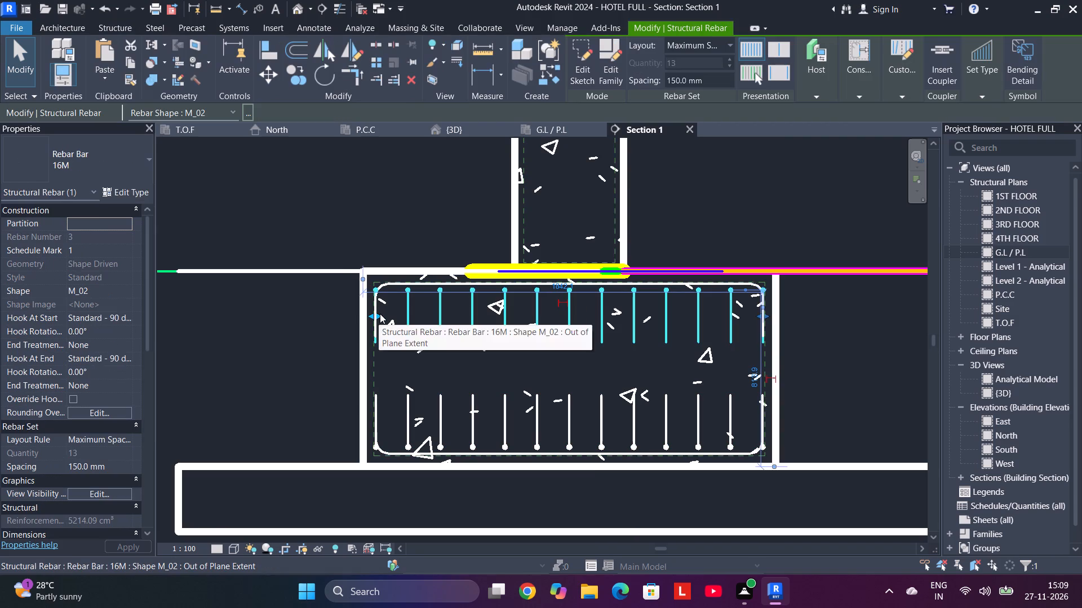
left_click_drag(381, 314, 387, 313)
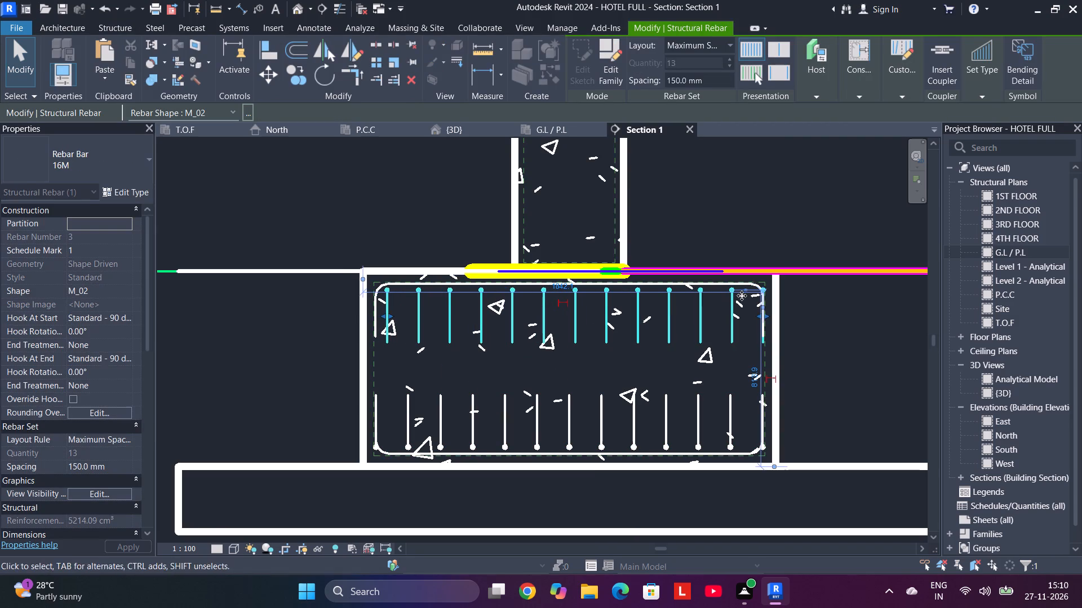
left_click(759, 317)
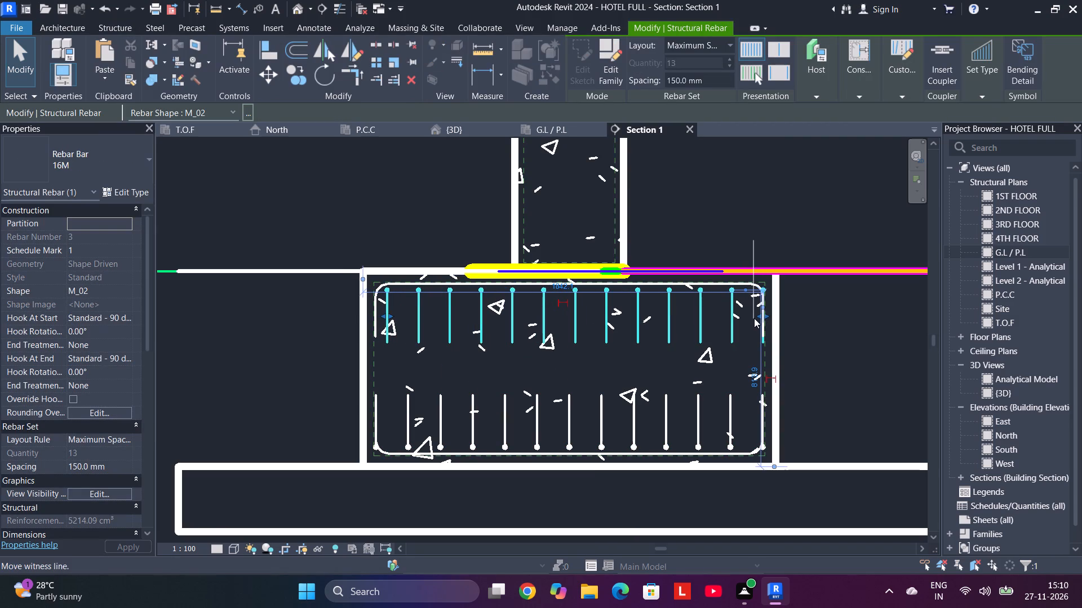
left_click(801, 319)
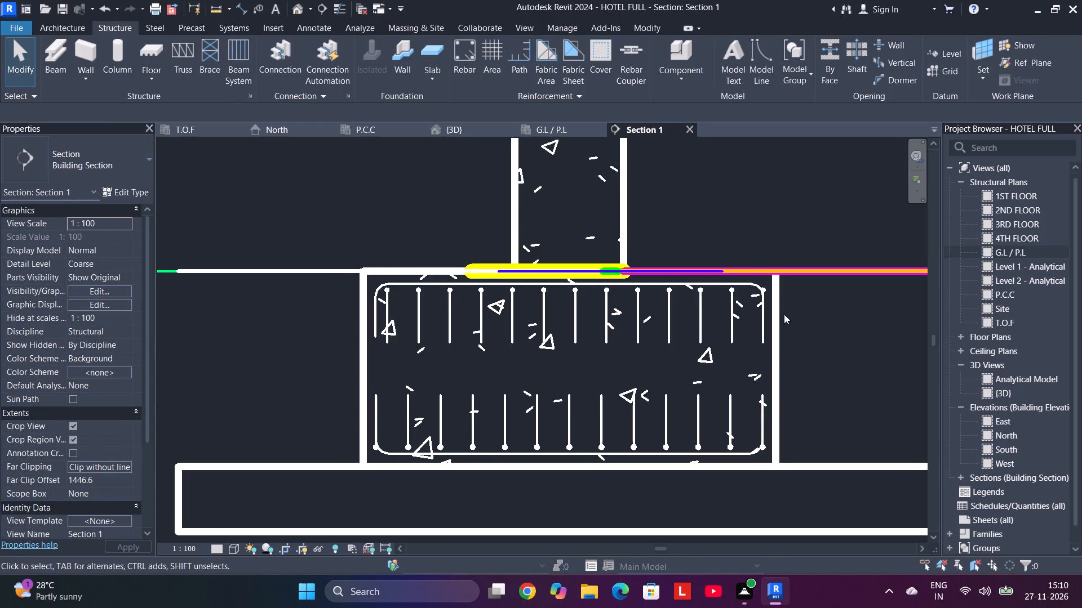
scroll(762, 309, "up", 4)
left_click(762, 308)
left_click_drag(768, 320, 765, 322)
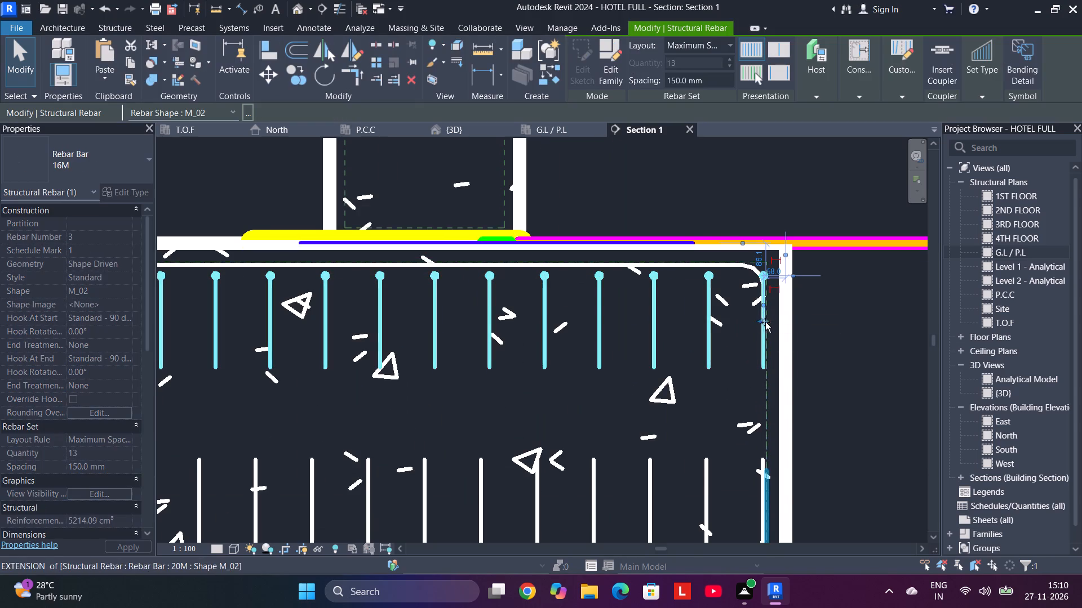
left_click_drag(765, 322, 744, 325)
scroll(744, 325, "down", 5)
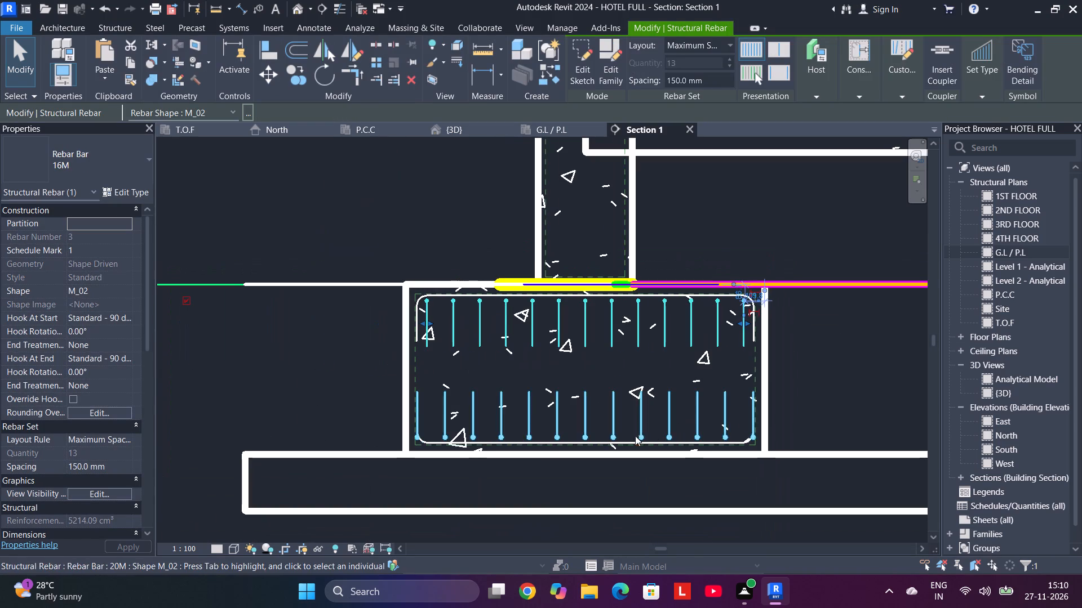
Pull both ends of the lower perpendicular 20M rebar set inward, in line with the outermost upper bars, and deselect it.
left_click(446, 417)
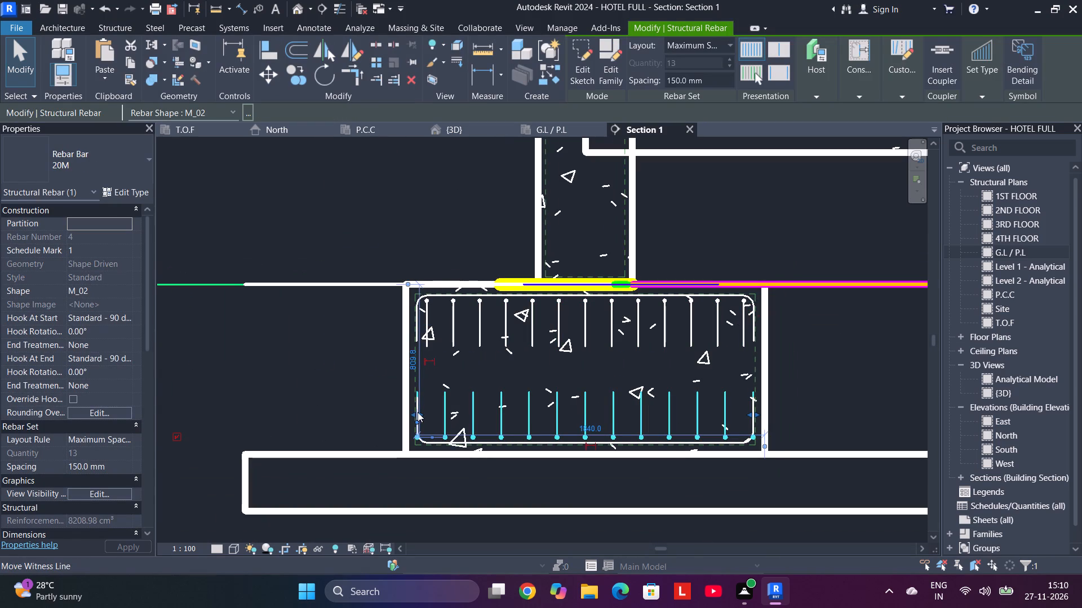
left_click(418, 412)
scroll(415, 415, "up", 3)
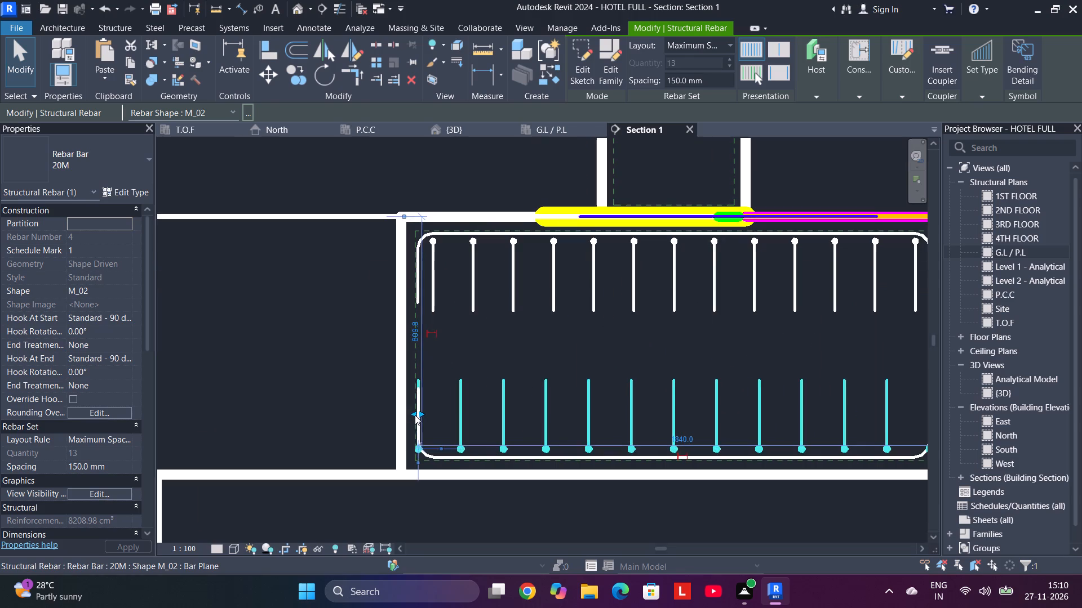
left_click_drag(416, 414, 433, 412)
scroll(544, 410, "down", 4)
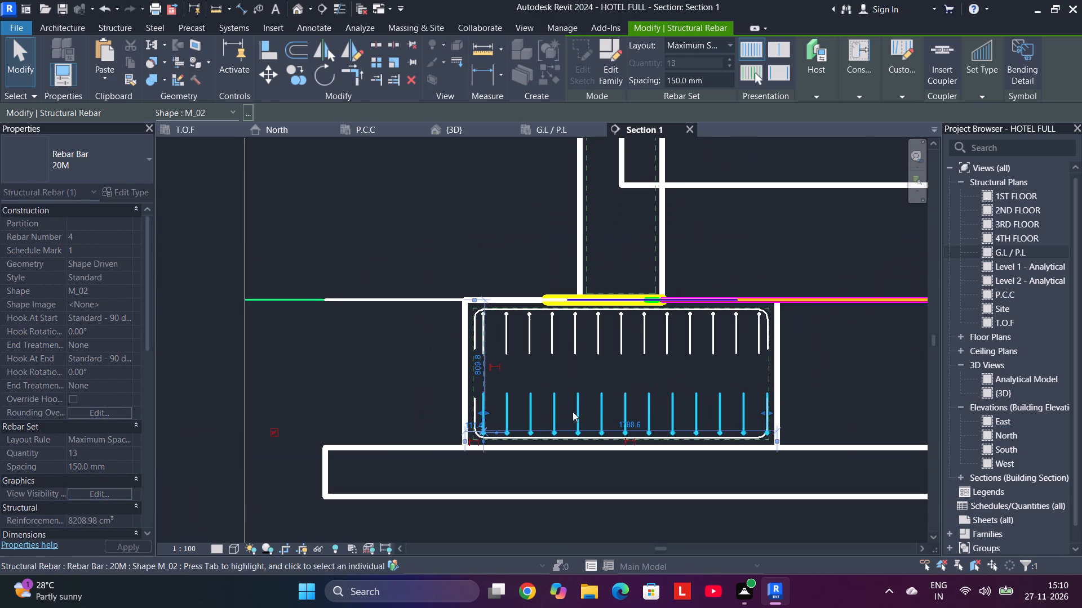
middle_click_drag(589, 415, 472, 409)
scroll(641, 407, "up", 2)
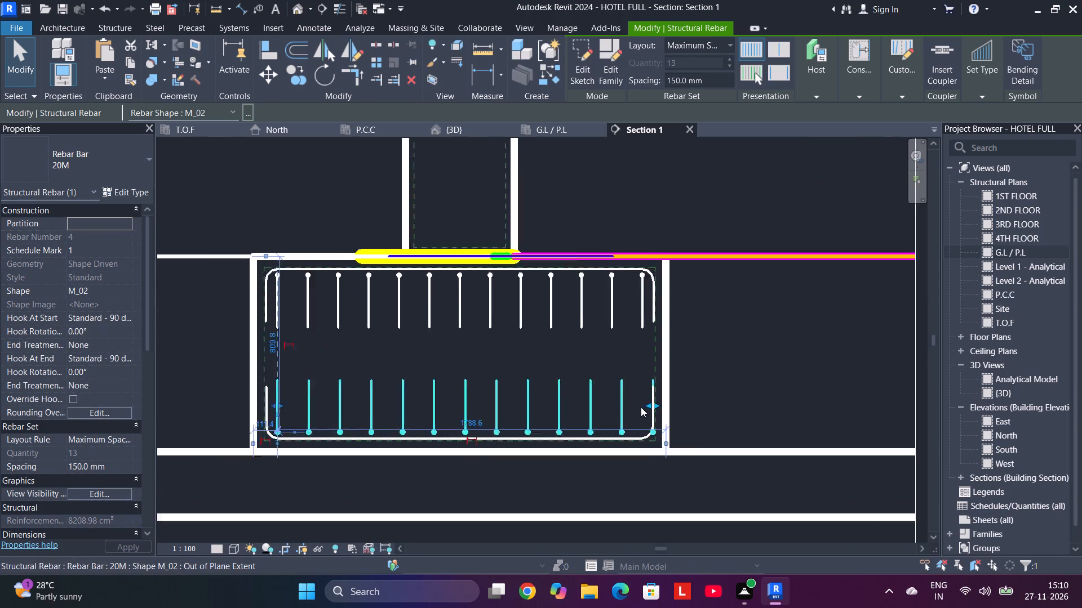
scroll(641, 407, "up", 3)
left_click_drag(654, 405, 639, 405)
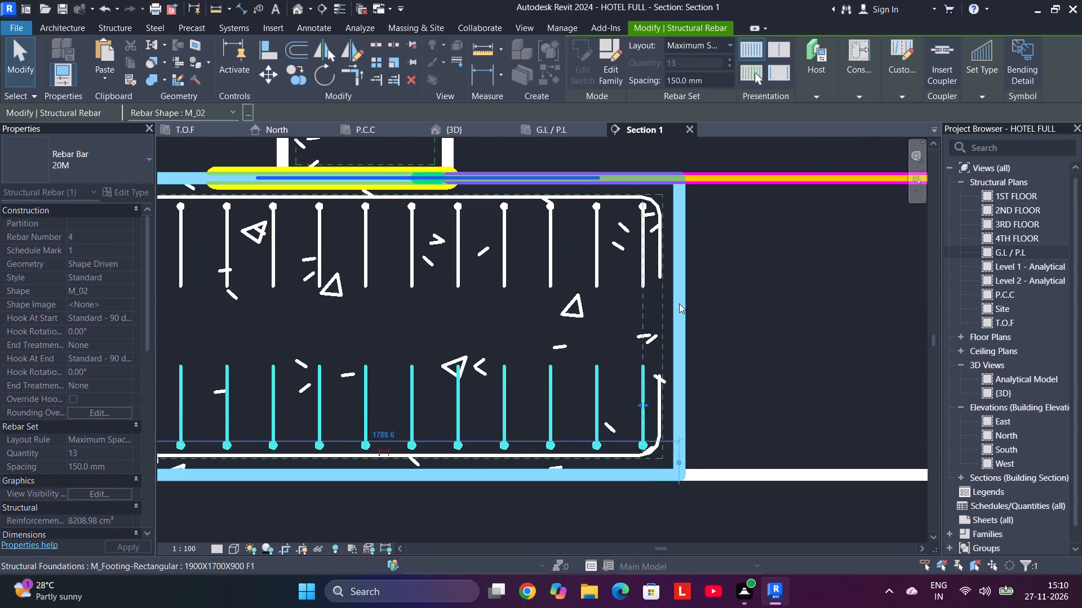
scroll(679, 303, "down", 3)
middle_click_drag(680, 303, 692, 330)
scroll(708, 320, "down", 4)
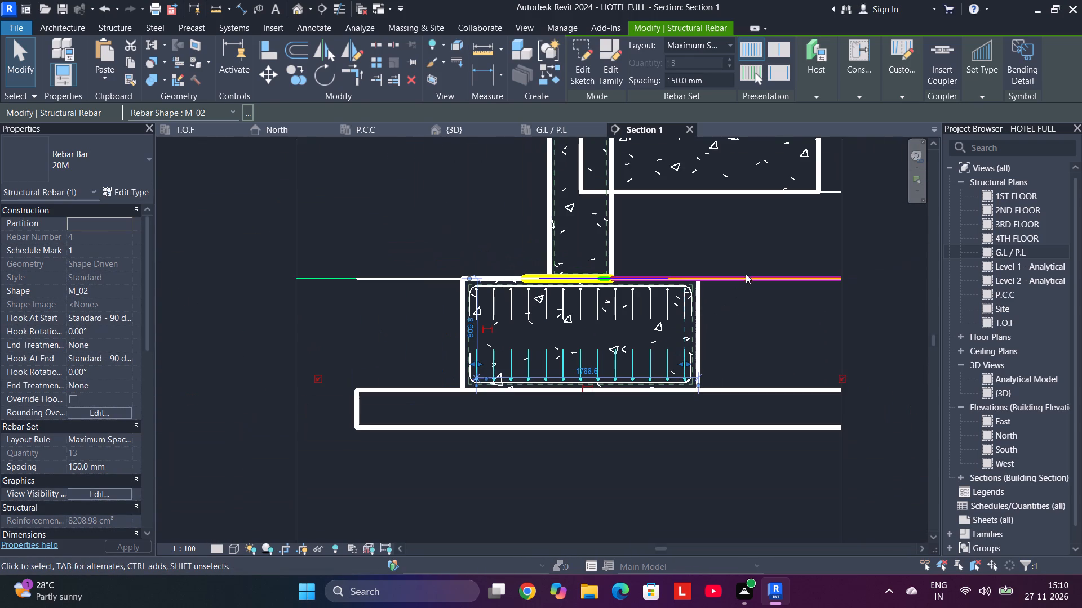
scroll(748, 264, "down", 2)
middle_click_drag(748, 265, 738, 310)
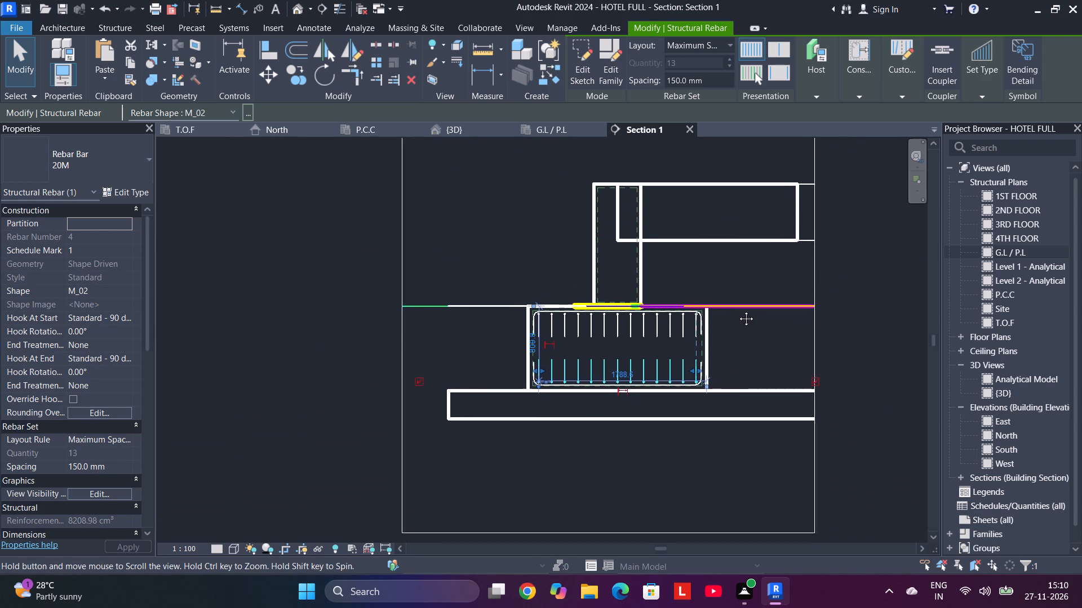
middle_click_drag(738, 310, 722, 334)
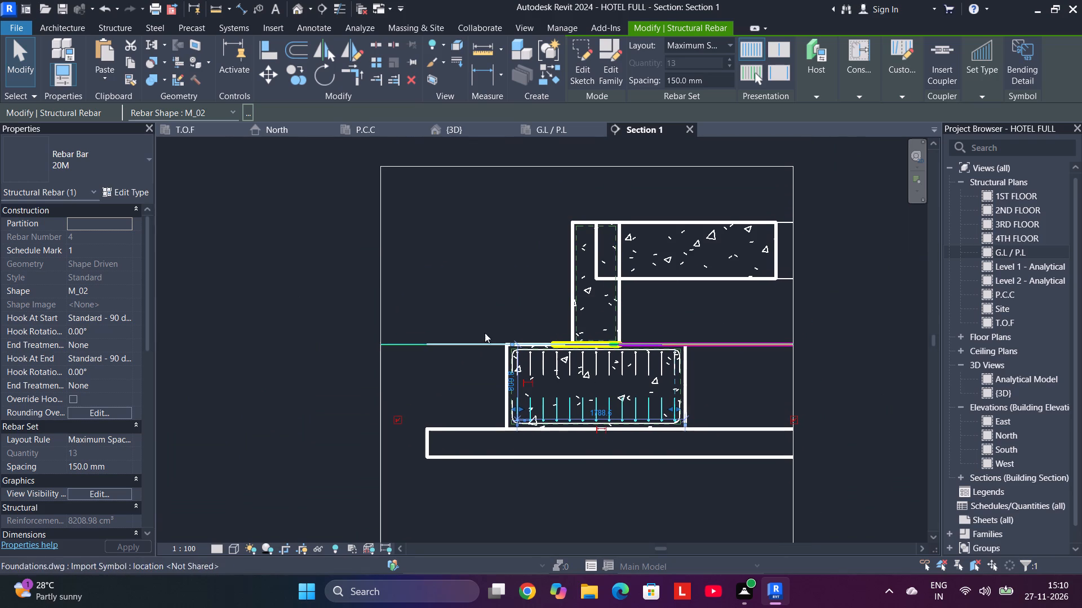
left_click(480, 299)
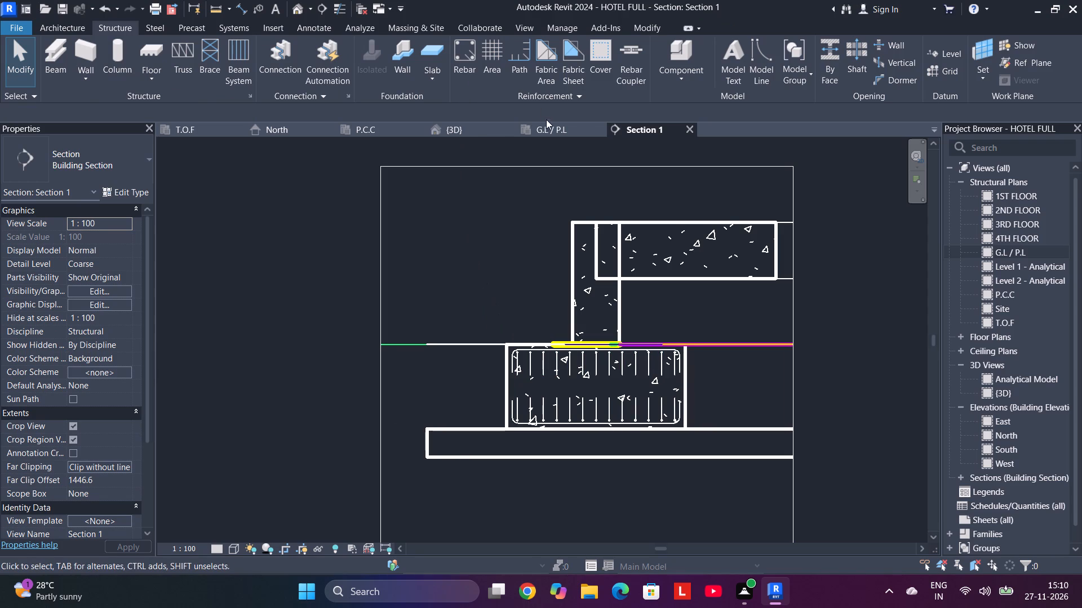
In the G.L / P.L plan, draw a vertical section through footing R1 and column U1, looking toward footing R4.
left_click(550, 131)
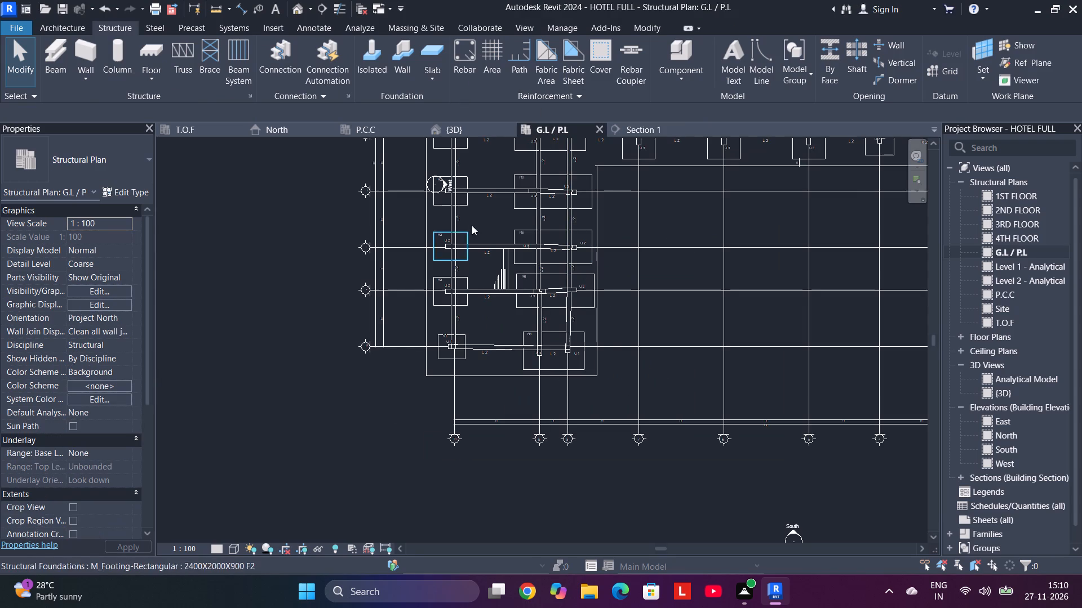
middle_click_drag(478, 217, 490, 387)
middle_click_drag(491, 178, 494, 265)
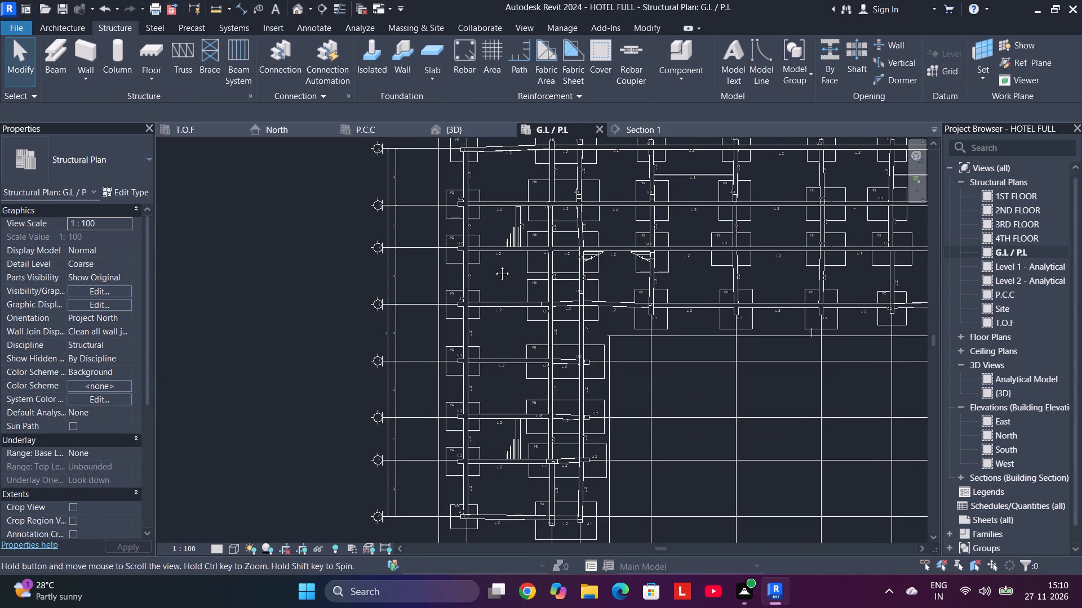
middle_click_drag(494, 265, 494, 297)
scroll(477, 260, "up", 10)
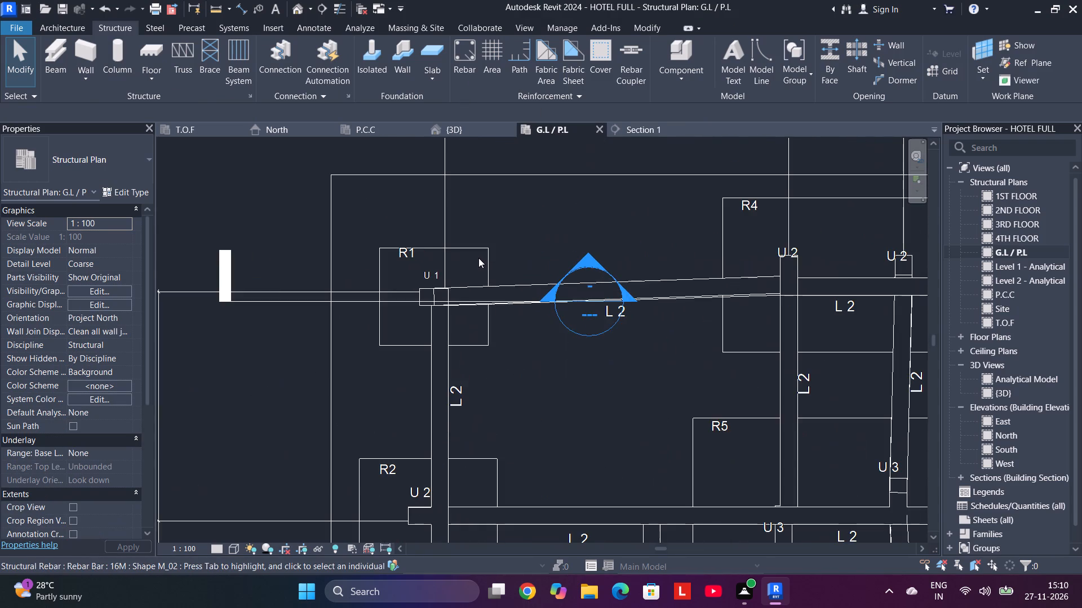
scroll(500, 248, "up", 4)
left_click_drag(548, 204, 469, 263)
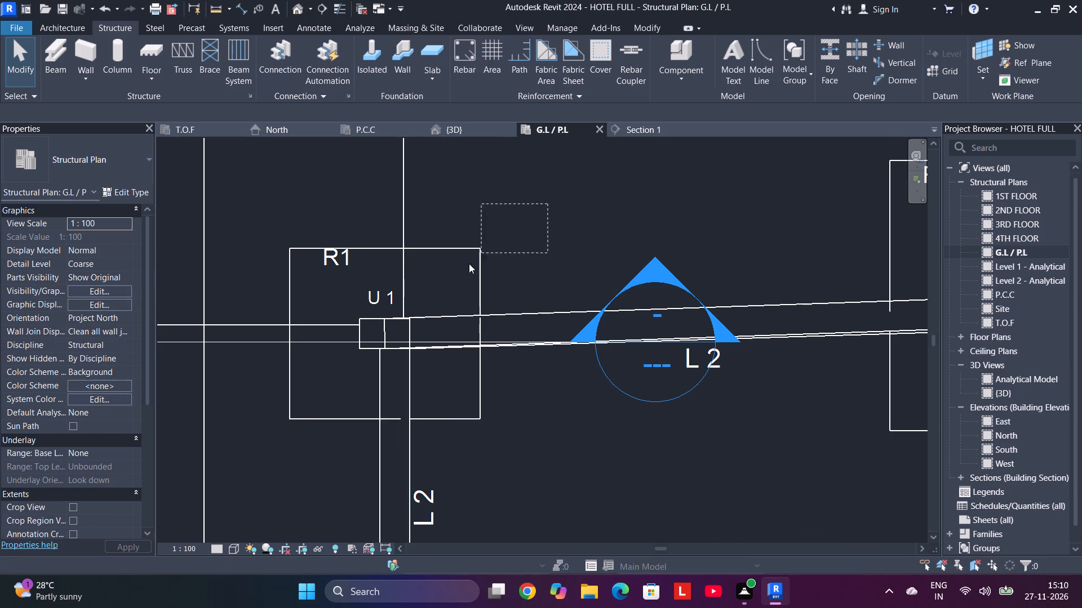
left_click_drag(469, 263, 527, 228)
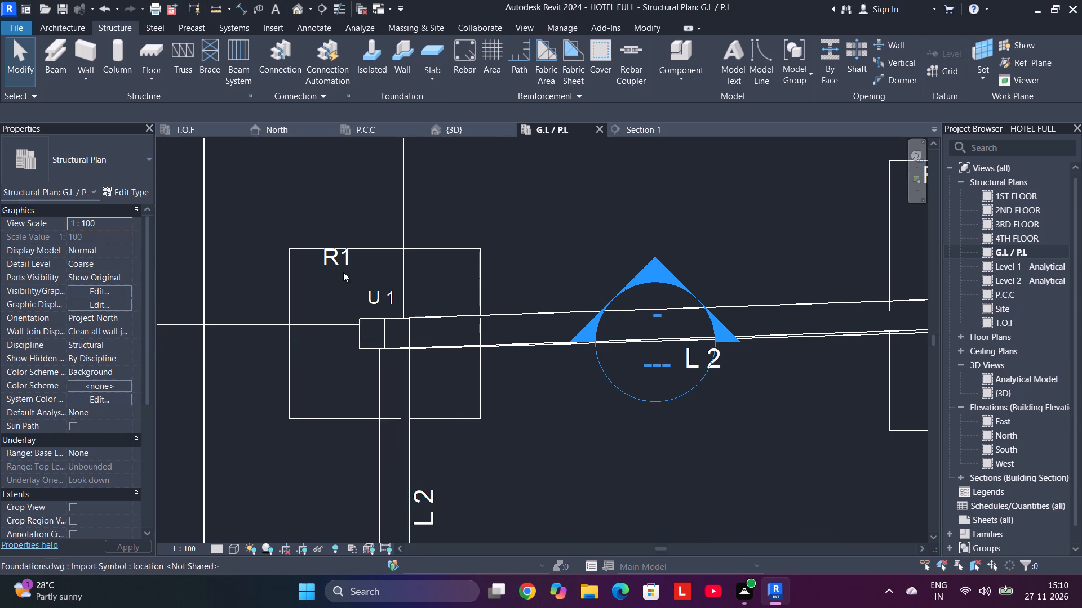
scroll(476, 236, "down", 5)
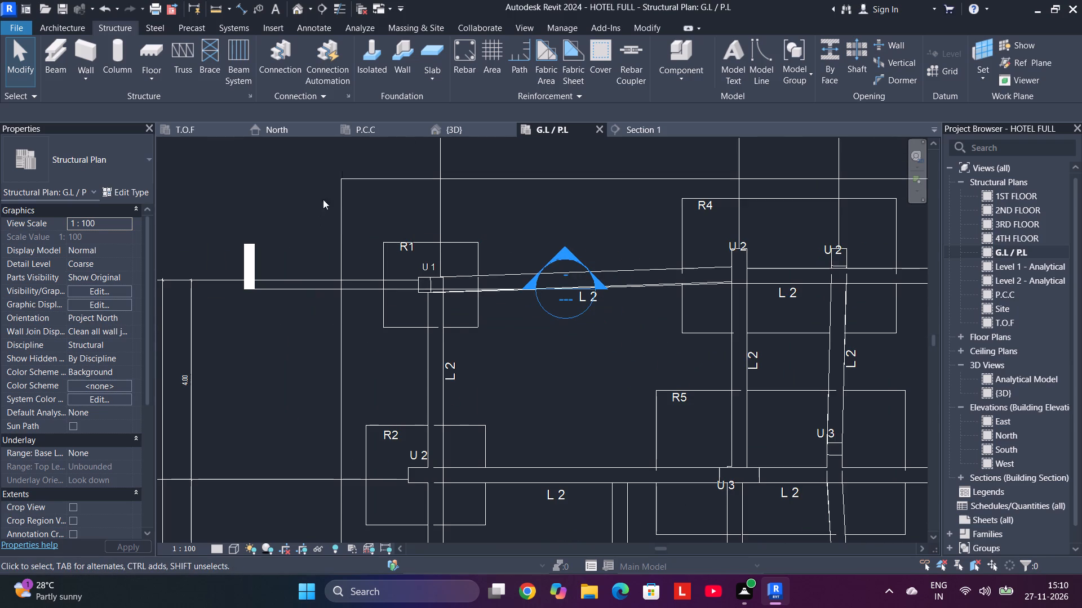
left_click(325, 8)
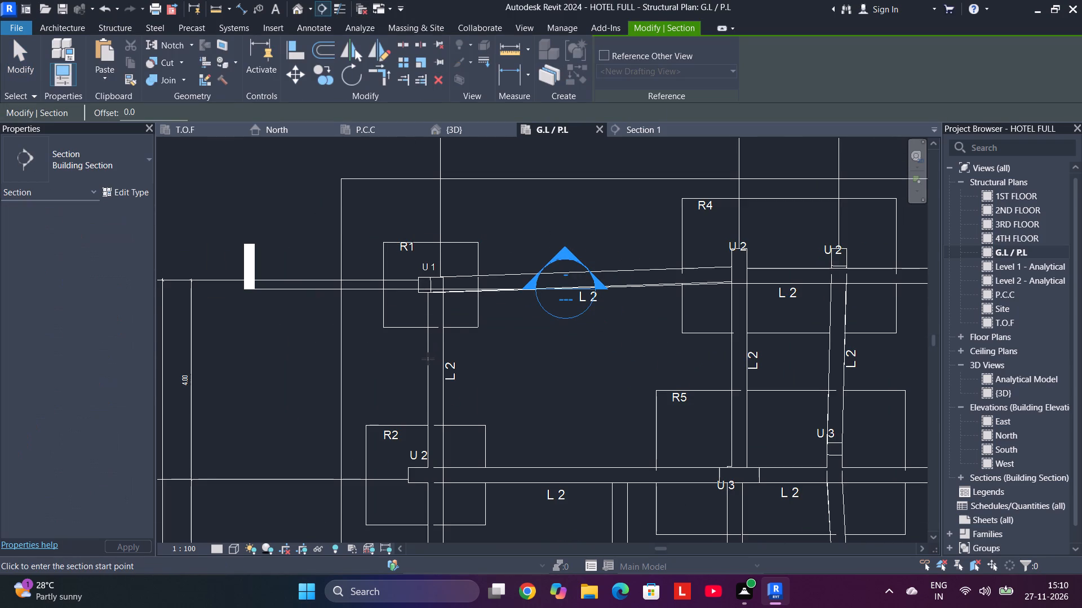
left_click(428, 210)
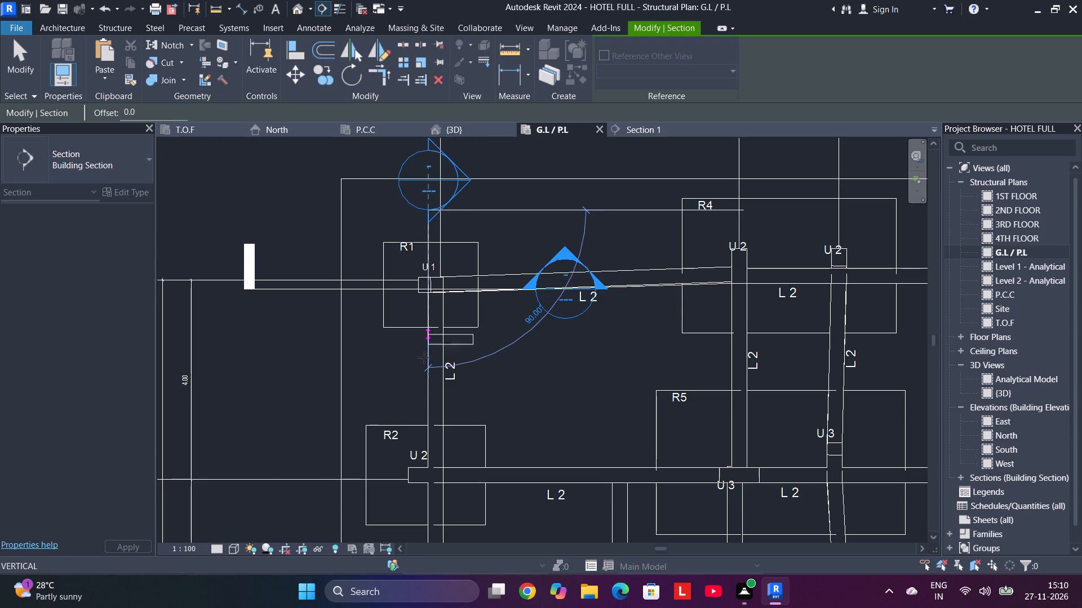
left_click(424, 379)
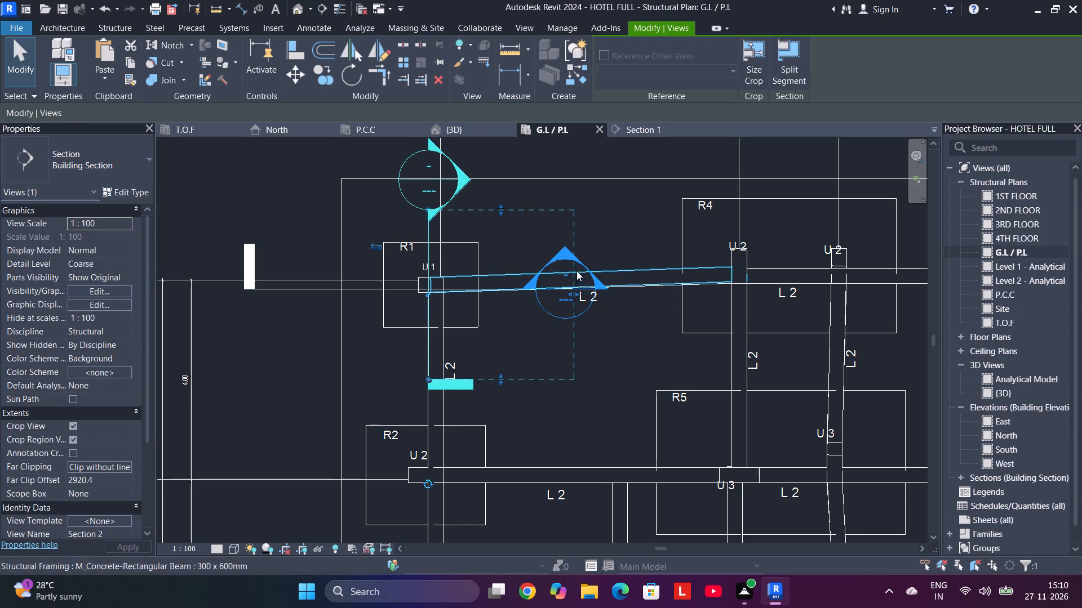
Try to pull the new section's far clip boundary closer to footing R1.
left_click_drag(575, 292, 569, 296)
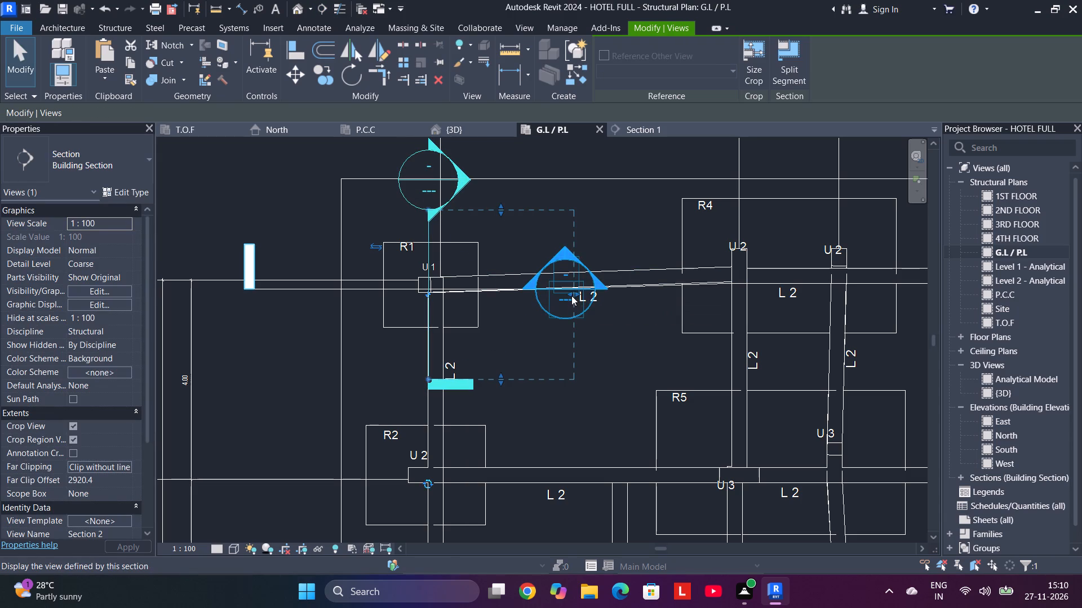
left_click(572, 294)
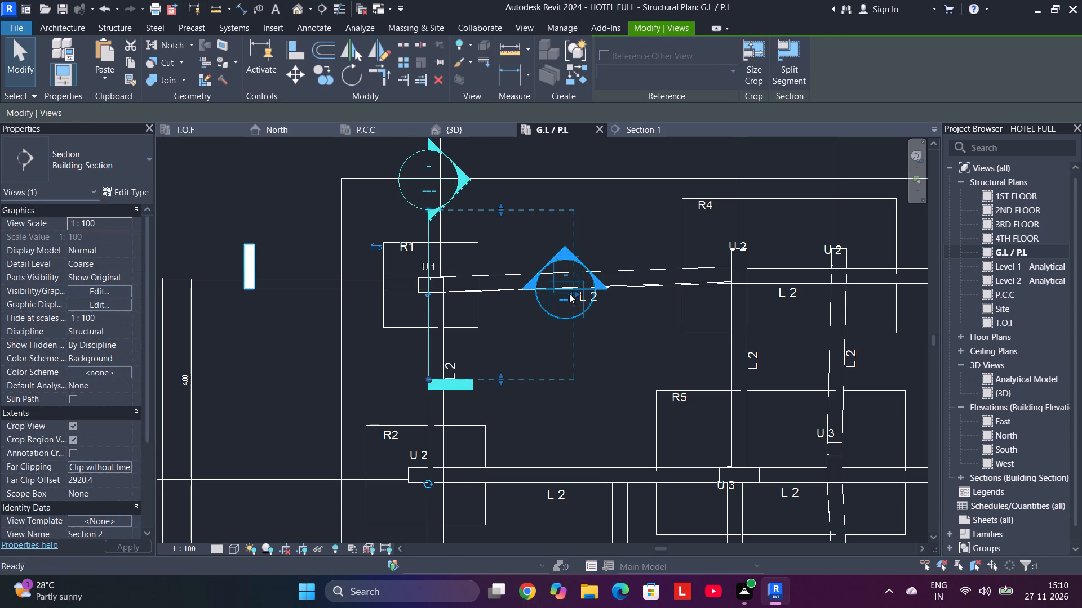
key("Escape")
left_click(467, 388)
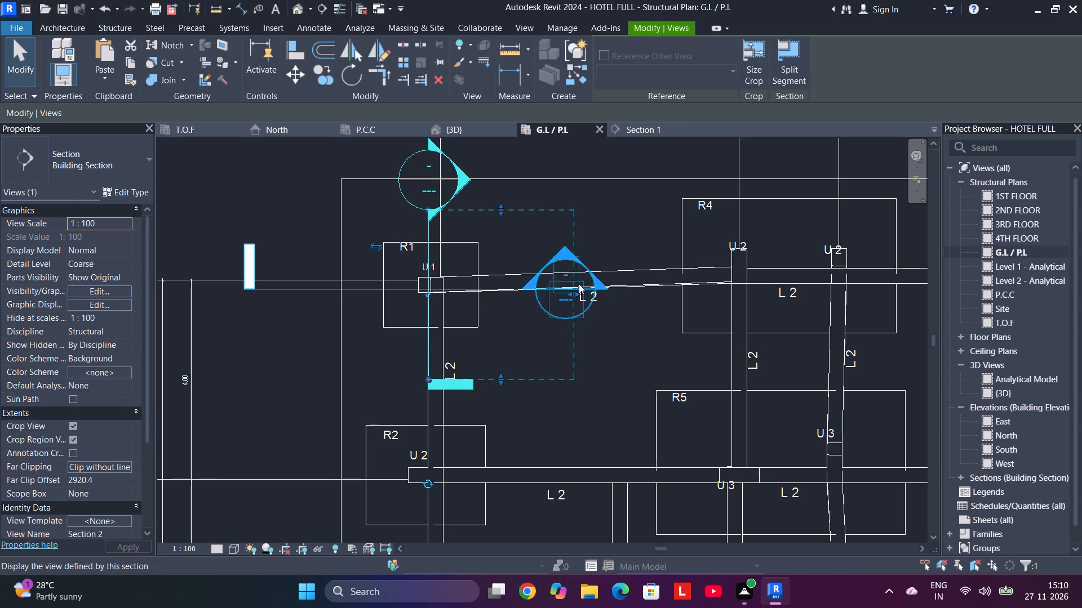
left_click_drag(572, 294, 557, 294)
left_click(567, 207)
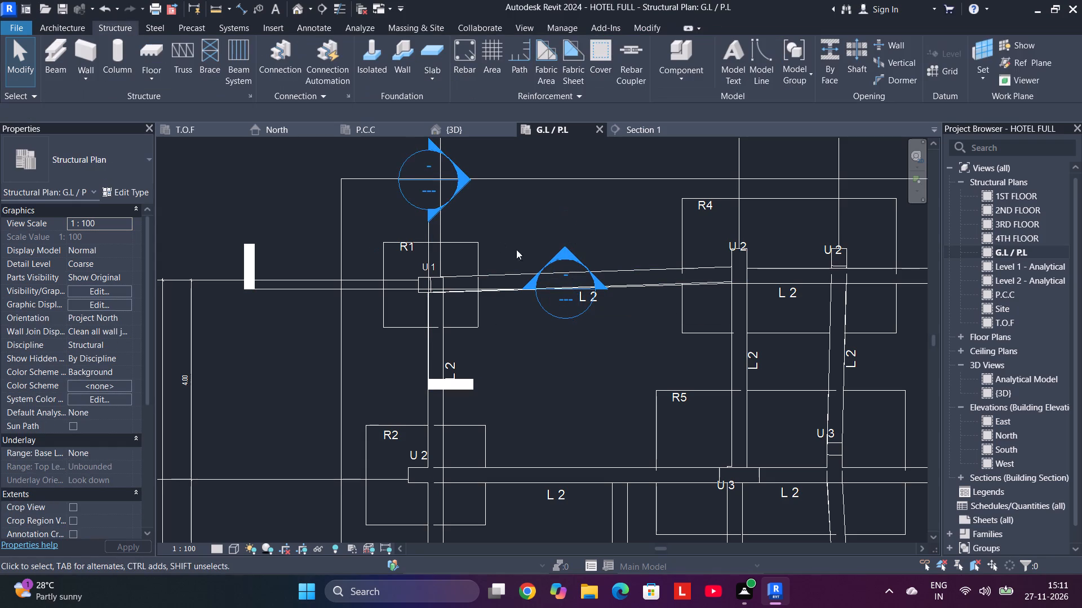
Move the horizontal section's head along its line toward footing R4 and extend its crop boundary the same way.
middle_click_drag(516, 249, 503, 239)
left_click(313, 283)
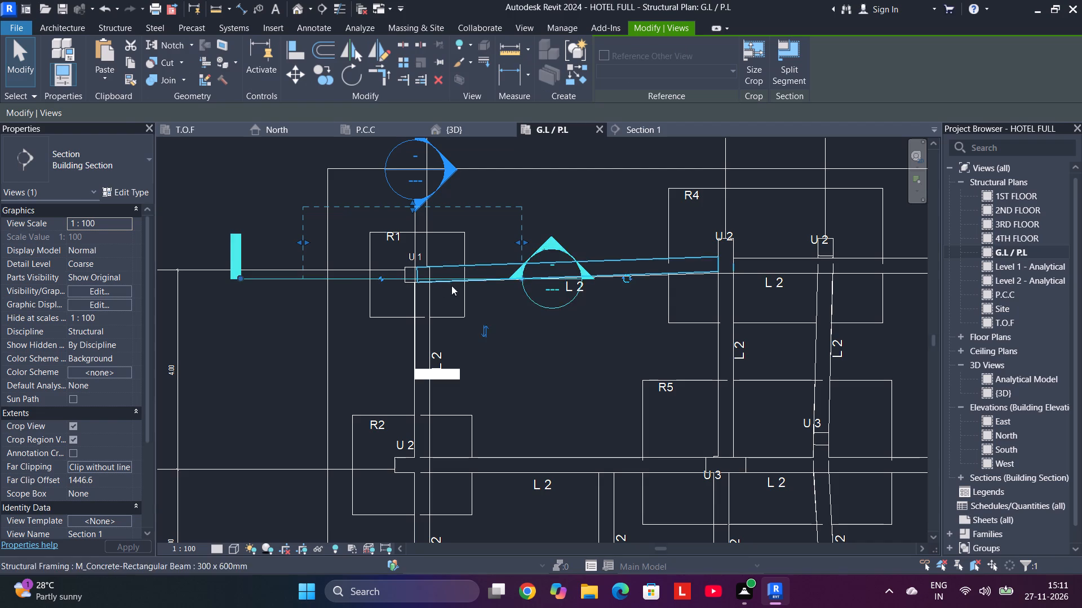
left_click_drag(523, 279, 638, 276)
left_click_drag(521, 245, 604, 244)
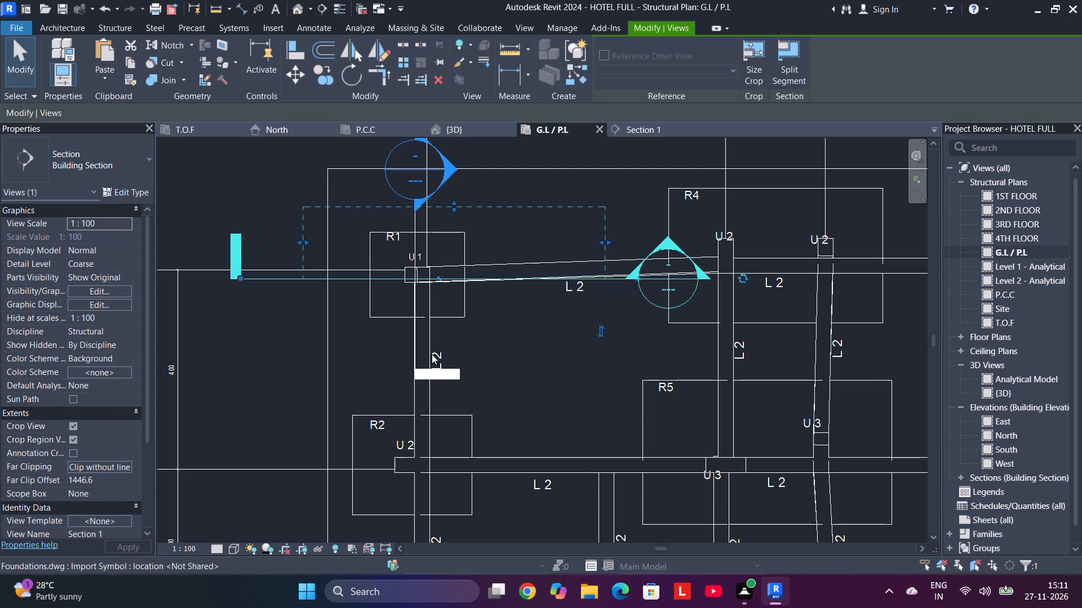
Reduce the vertical section's far clip offset to about 728 mm so its depth ends inside footing R1.
left_click(454, 378)
left_click_drag(560, 282, 461, 285)
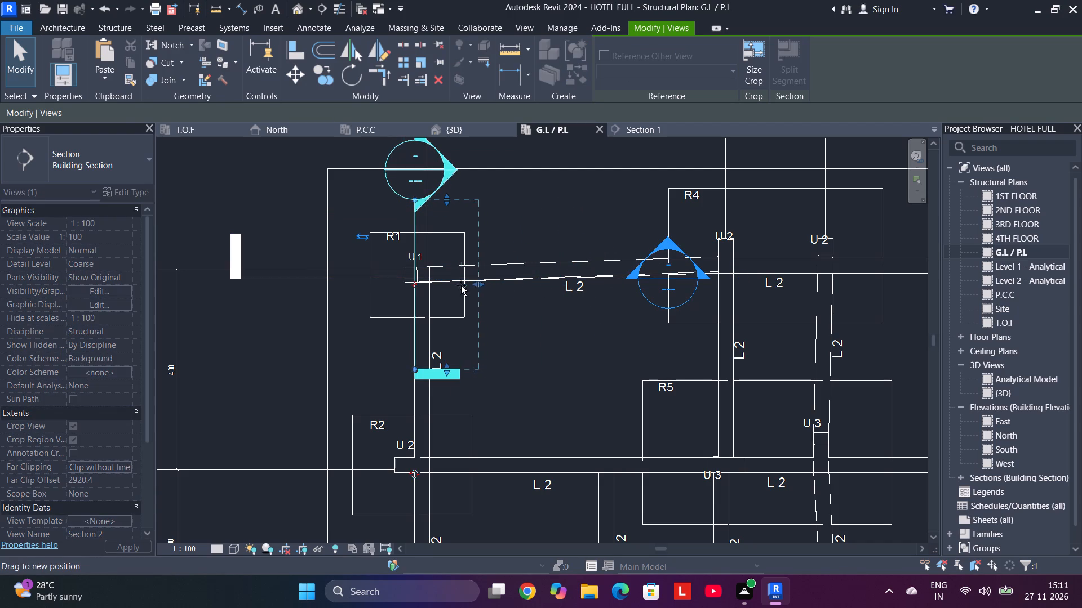
left_click_drag(461, 285, 451, 285)
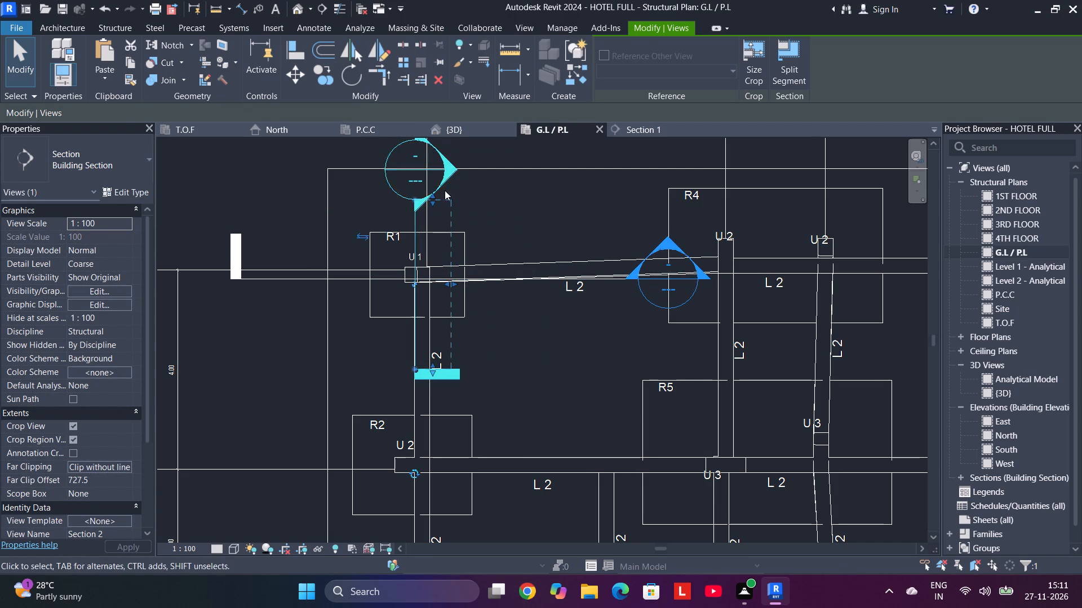
Go to the view of the new vertical section through footing R1.
left_click(498, 156)
left_click(415, 227)
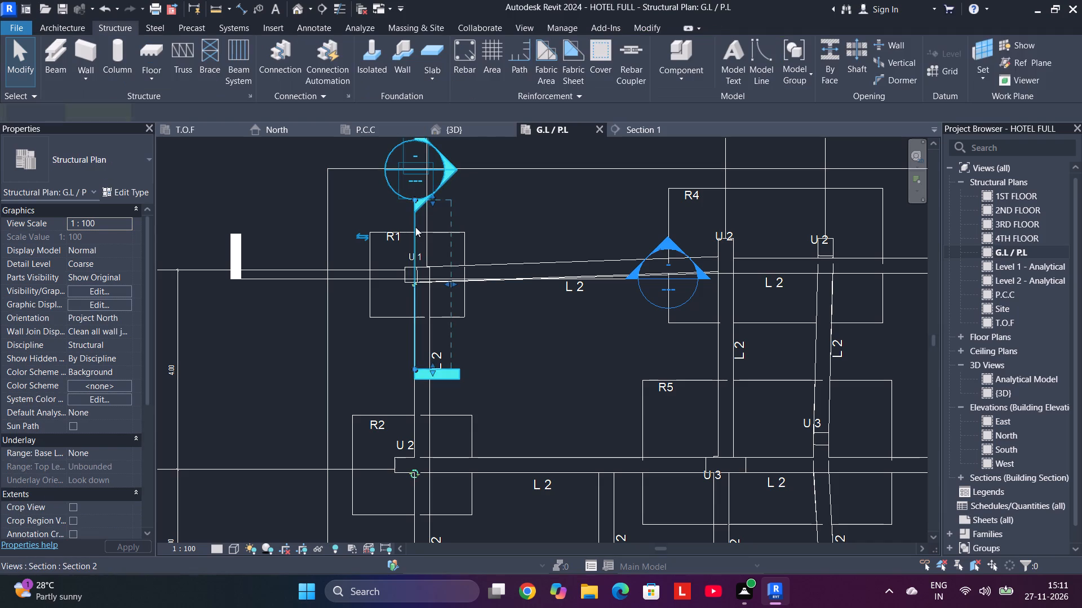
right_click(415, 227)
left_click(498, 259)
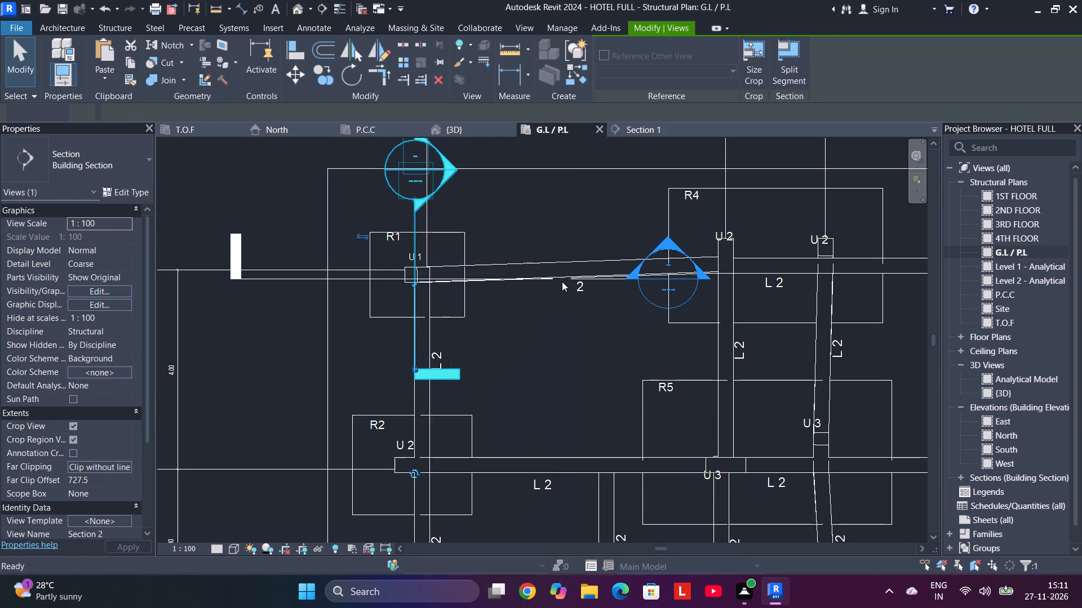
Examine the footing's top and bottom bars in the vertical section's view, and return to the G.L / P.L plan.
scroll(547, 324, "up", 5)
scroll(467, 289, "up", 5)
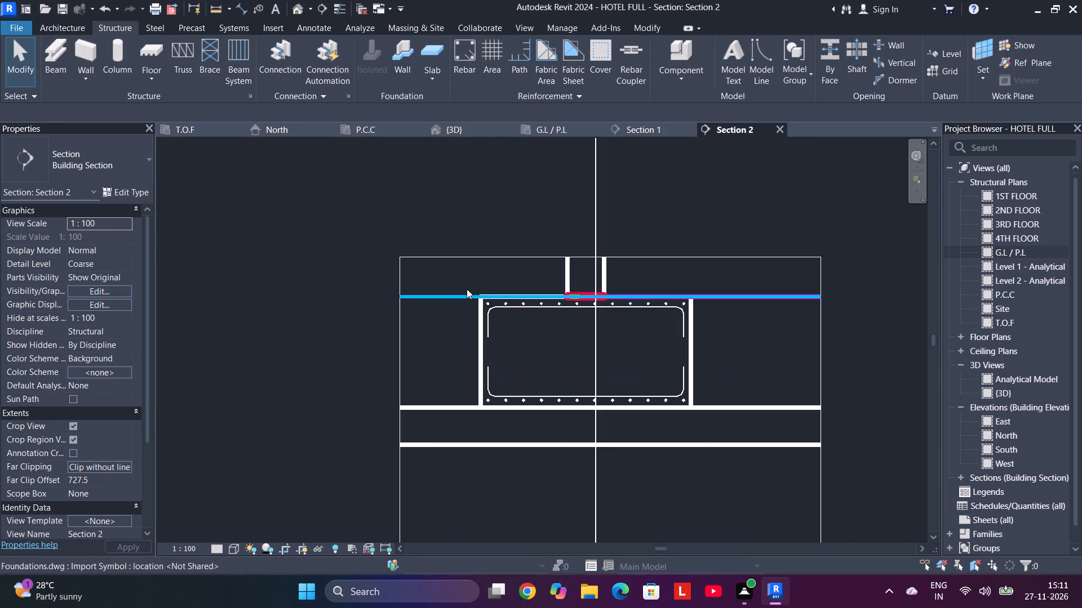
scroll(505, 303, "up", 7)
scroll(496, 311, "down", 2)
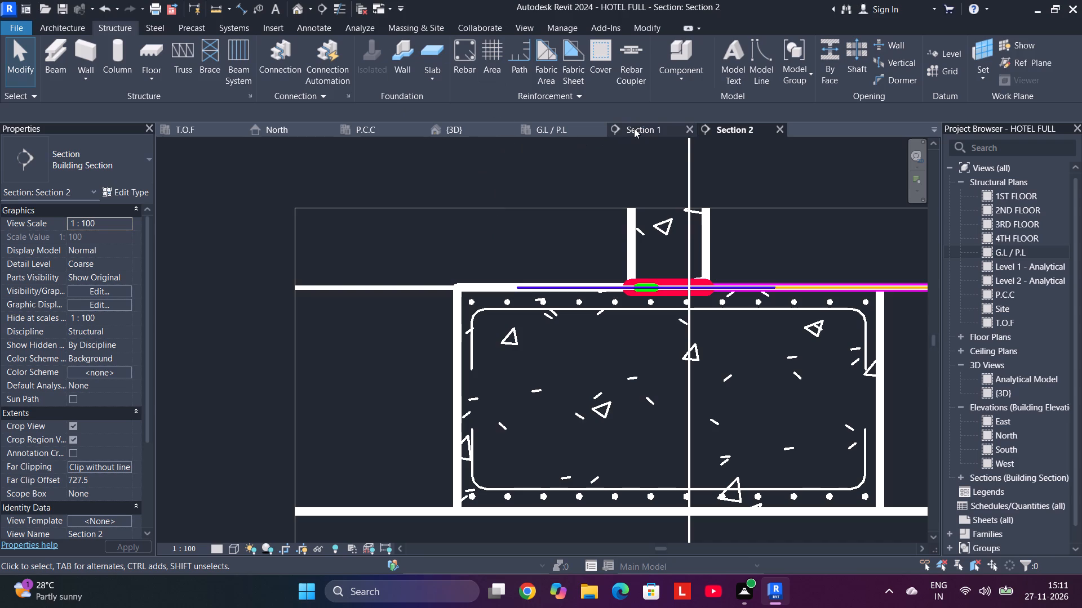
left_click(551, 128)
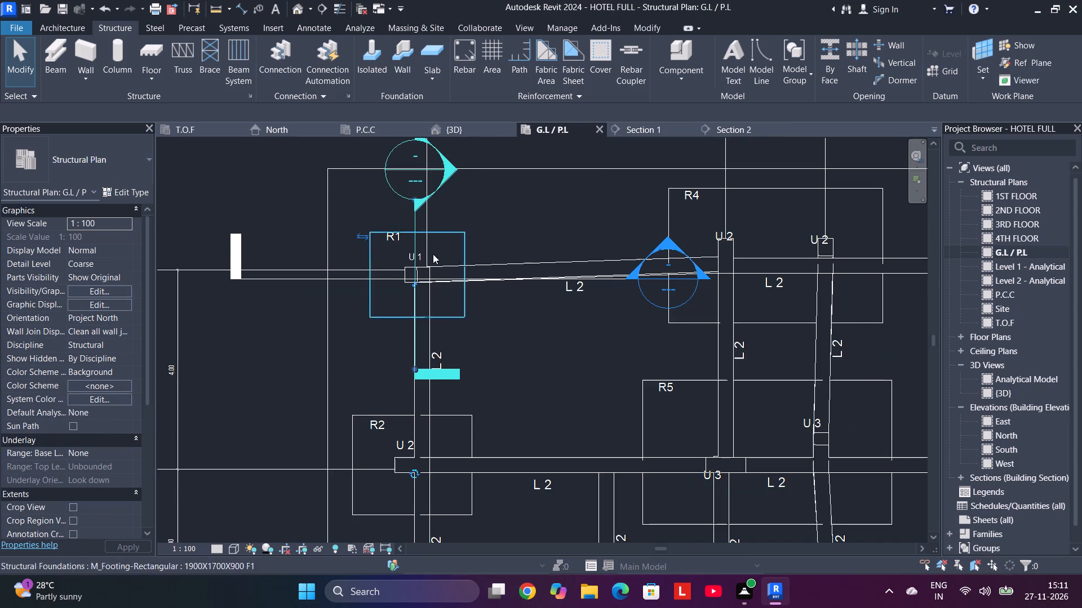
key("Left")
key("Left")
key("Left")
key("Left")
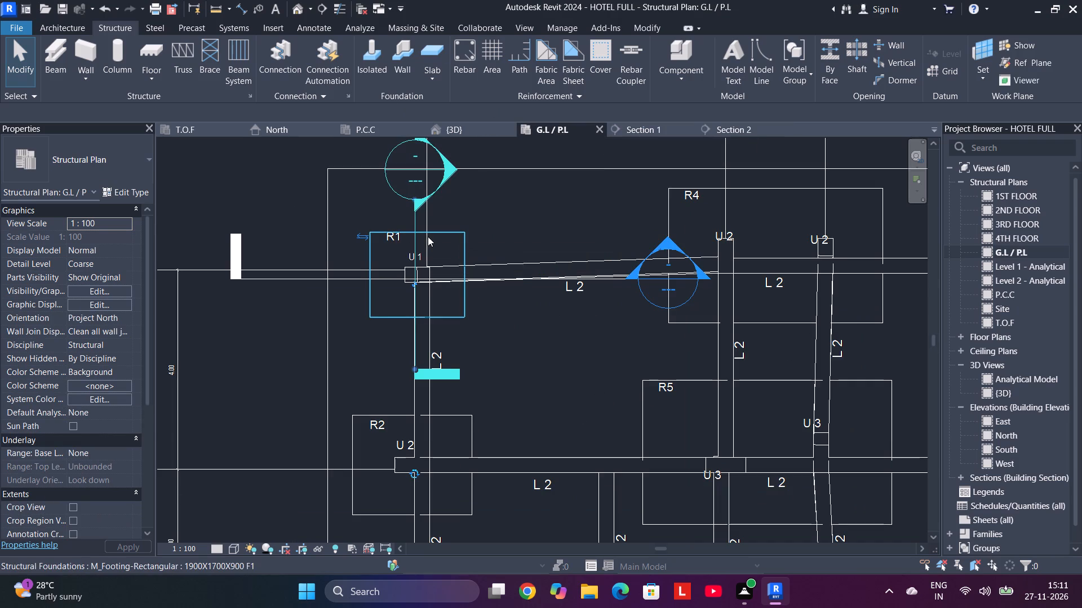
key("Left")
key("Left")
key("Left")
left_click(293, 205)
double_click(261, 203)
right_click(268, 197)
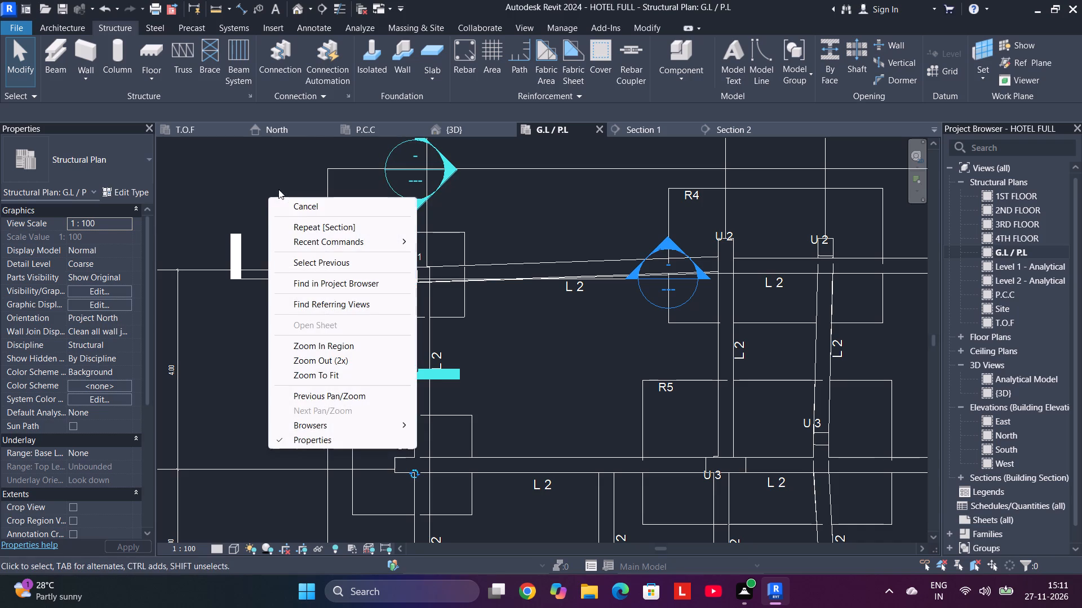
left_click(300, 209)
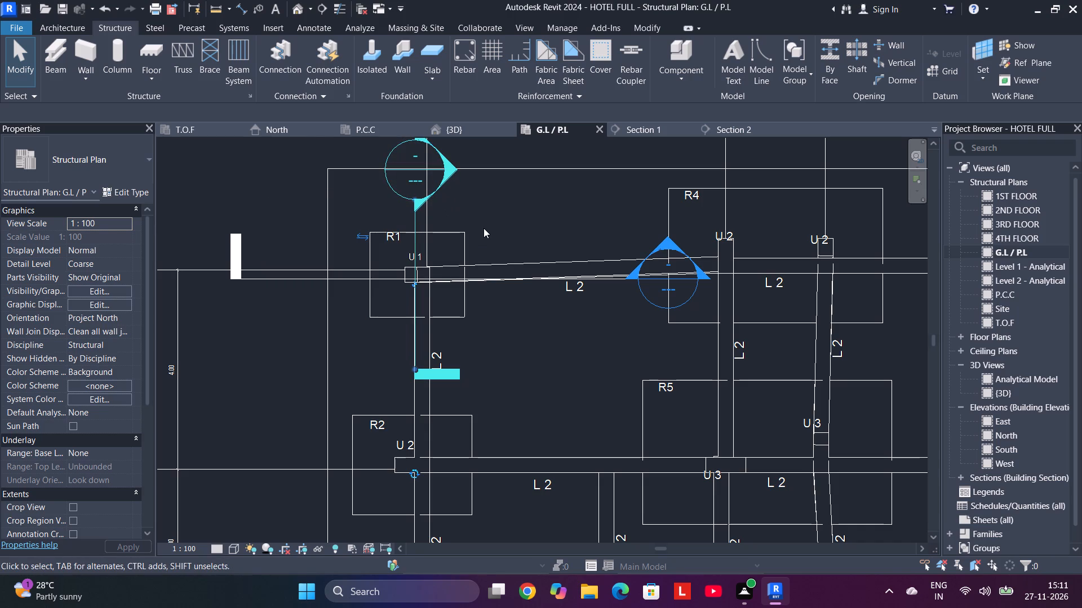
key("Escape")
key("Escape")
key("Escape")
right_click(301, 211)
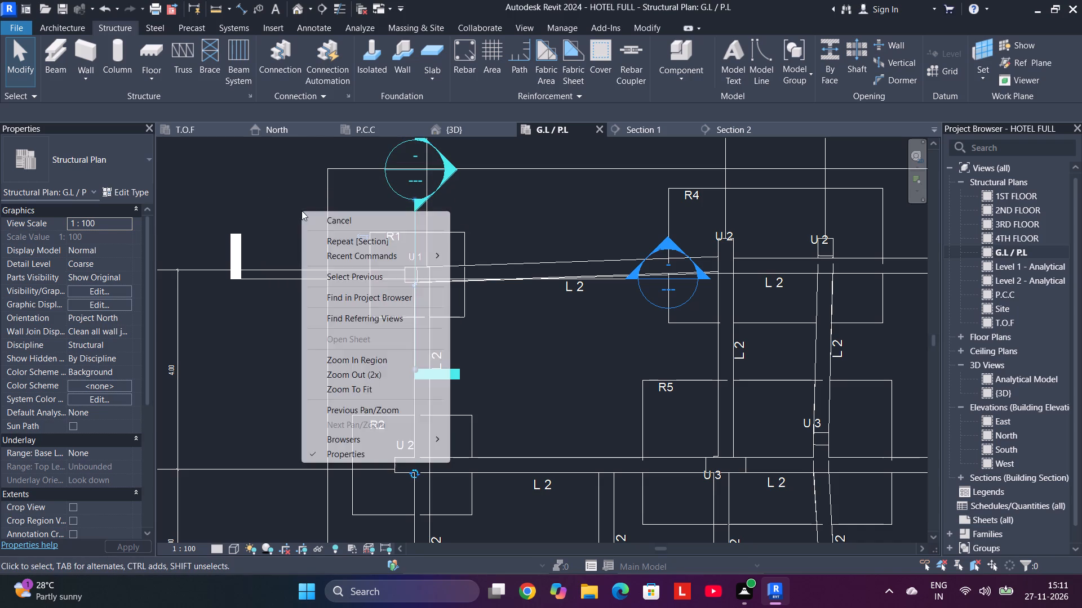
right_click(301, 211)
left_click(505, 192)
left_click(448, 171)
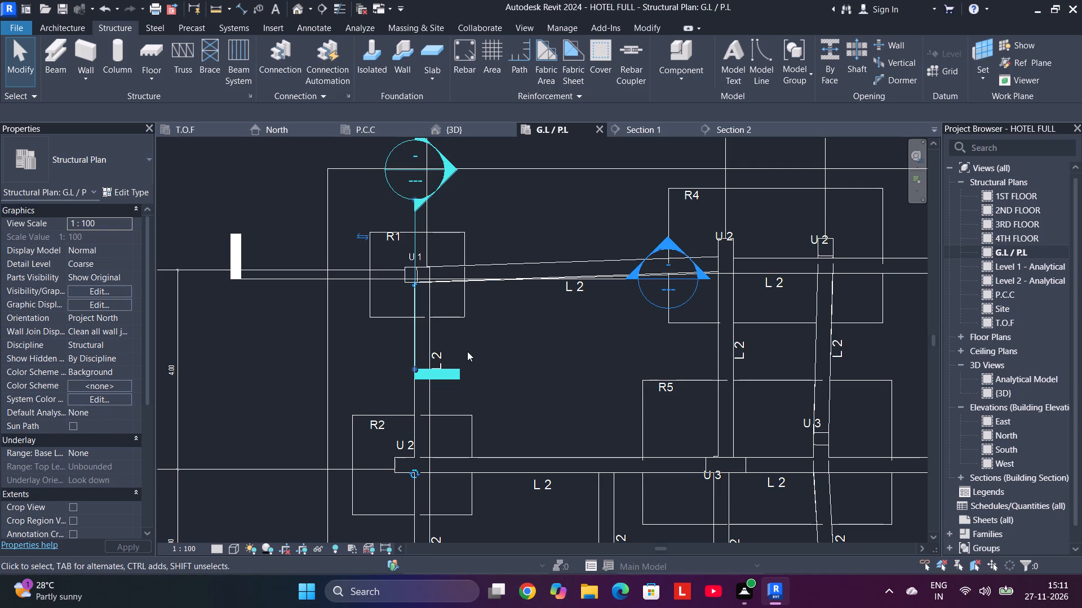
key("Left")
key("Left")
Move the vertical section line off the column toward footing R1's outer edge, keeping its cut through the footing.
left_click(442, 375)
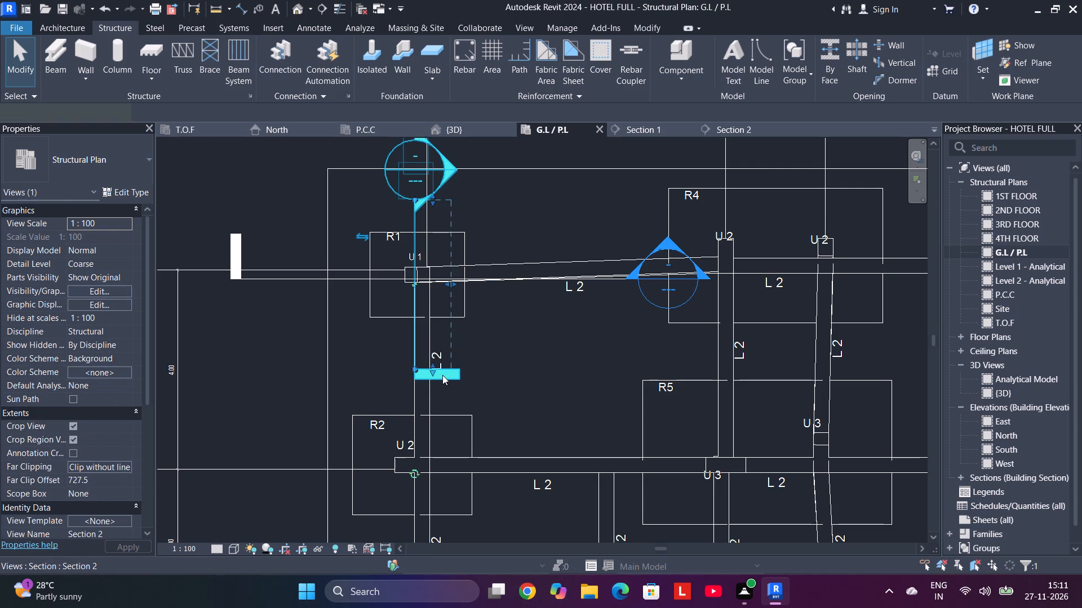
left_click_drag(451, 375, 416, 372)
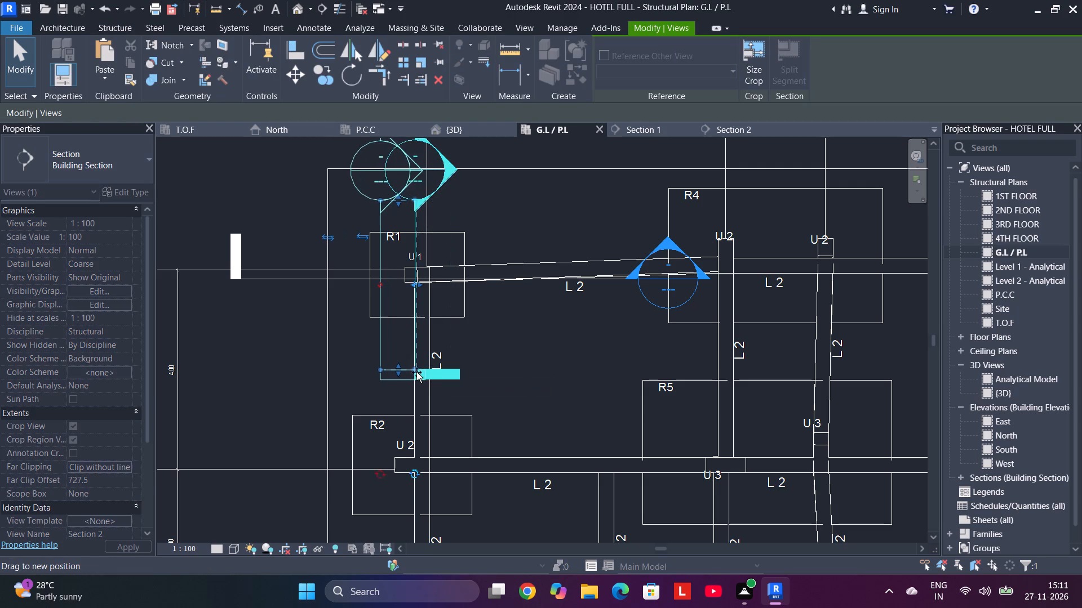
left_click_drag(416, 372, 419, 369)
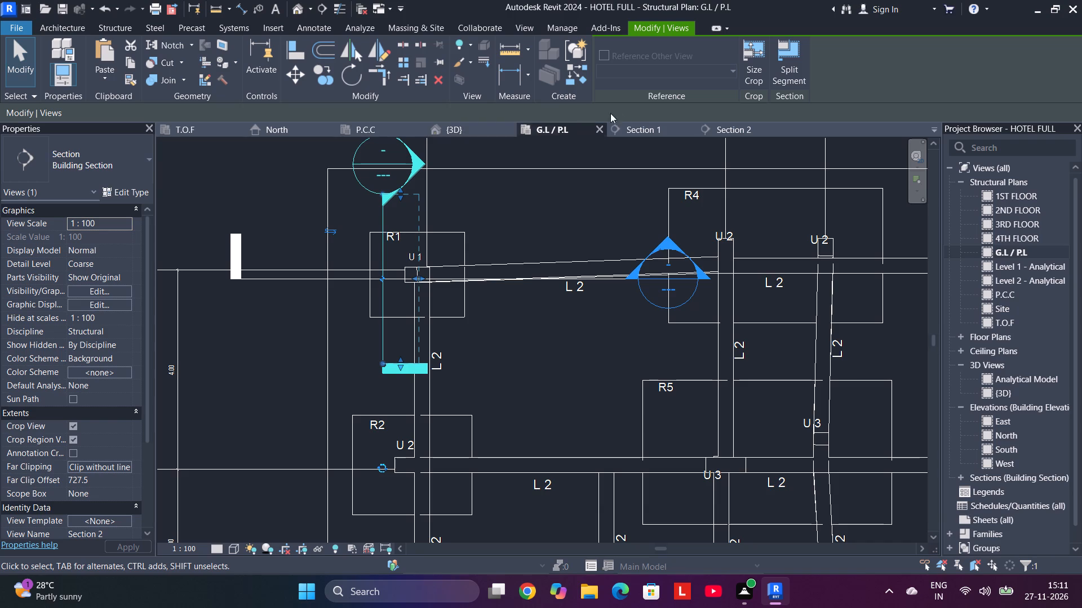
In the Section 2 view, pull both ends of the top 16M bar set slightly inward from the footing's sides.
left_click(730, 126)
scroll(607, 351, "down", 2)
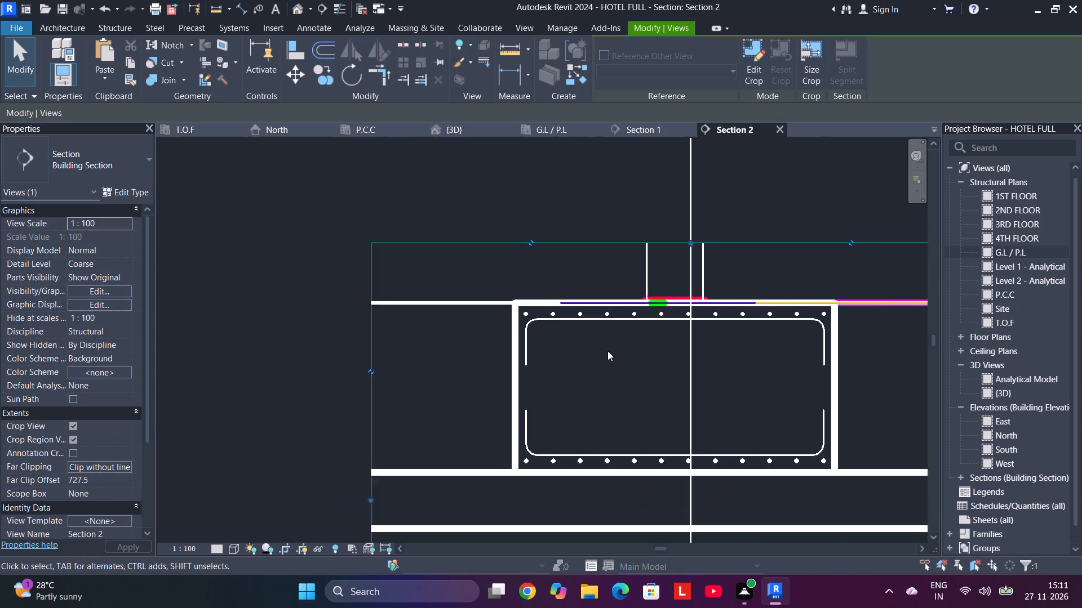
scroll(607, 351, "down", 1)
middle_click_drag(607, 349, 481, 299)
scroll(425, 262, "up", 5)
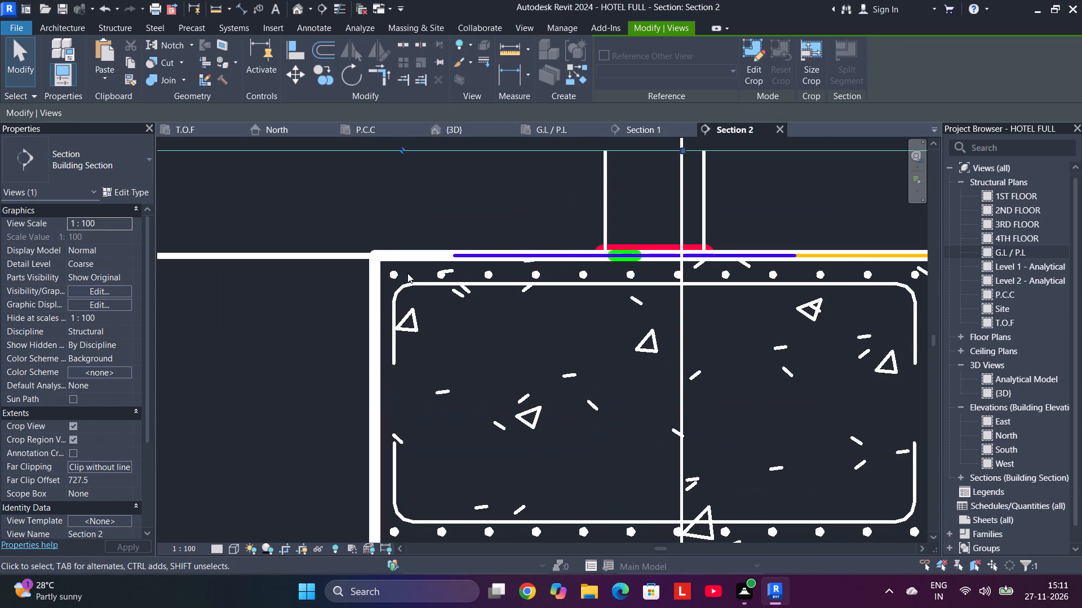
left_click(390, 272)
left_click_drag(400, 317, 400, 316)
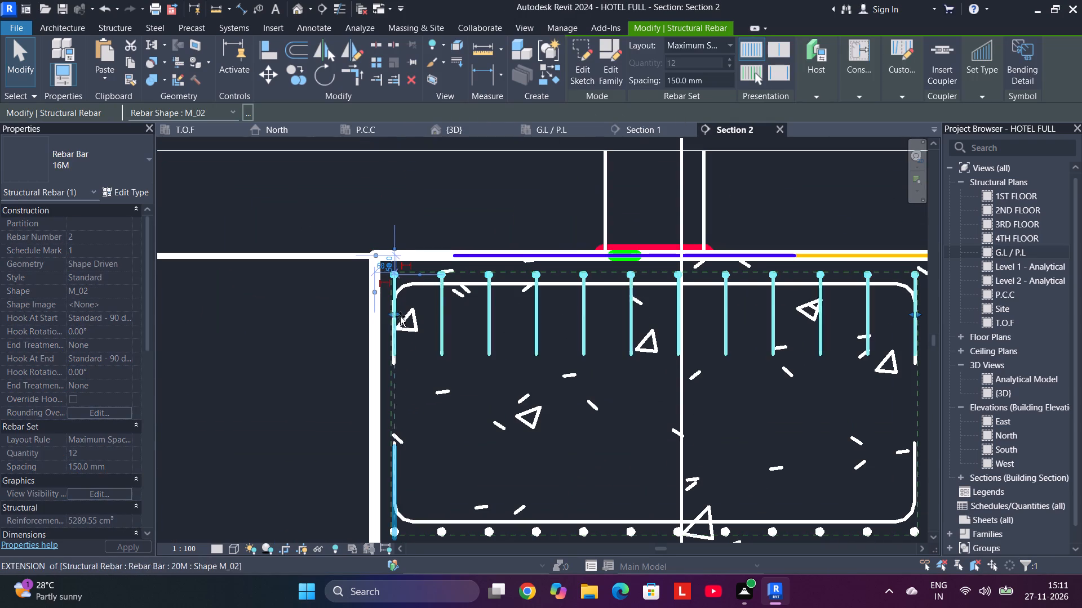
left_click_drag(400, 316, 406, 315)
middle_click_drag(553, 318, 394, 304)
left_click_drag(748, 301, 738, 306)
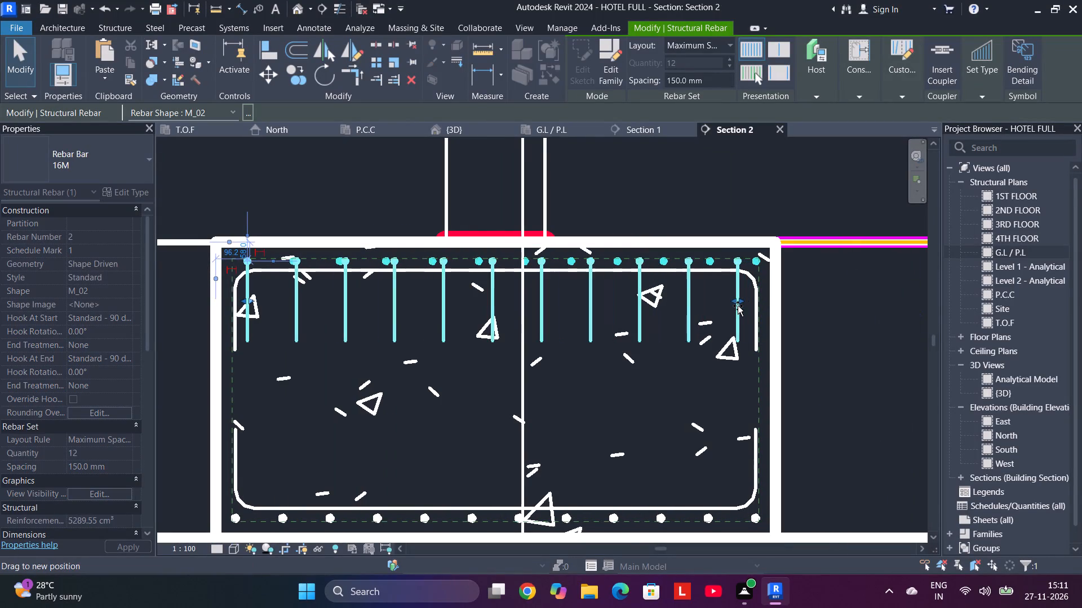
left_click_drag(738, 306, 742, 305)
Pull both ends of the bottom 20M bar set slightly inward from the footing's sides.
middle_click_drag(671, 440, 781, 280)
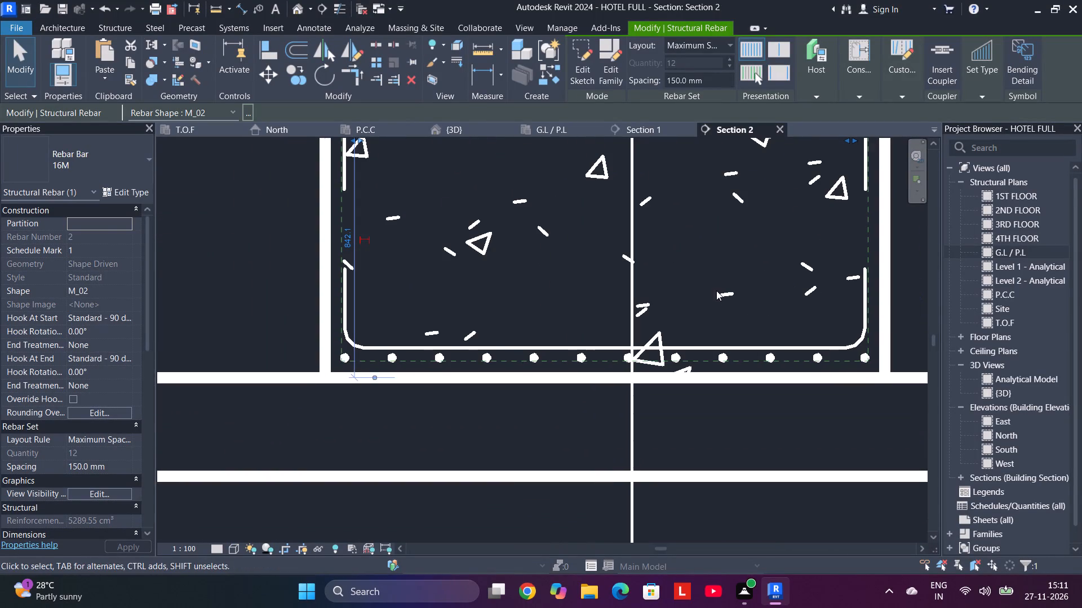
left_click(399, 359)
left_click_drag(349, 321, 350, 320)
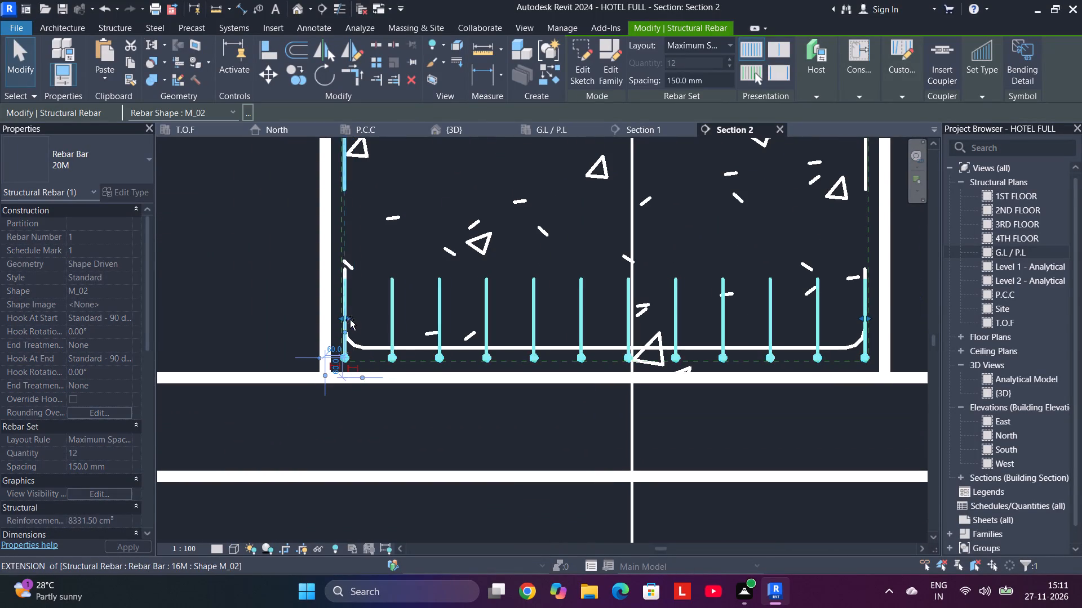
left_click_drag(350, 320, 361, 318)
middle_click_drag(711, 319, 465, 308)
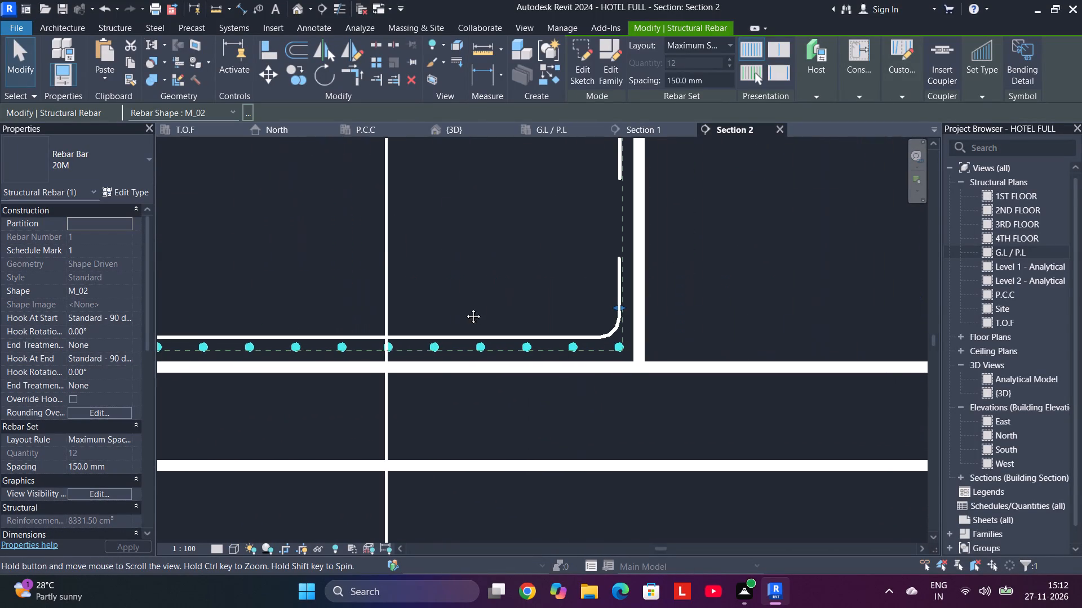
middle_click_drag(465, 308, 465, 307)
left_click_drag(619, 314, 604, 312)
middle_click_drag(536, 236, 672, 338)
scroll(641, 289, "down", 5)
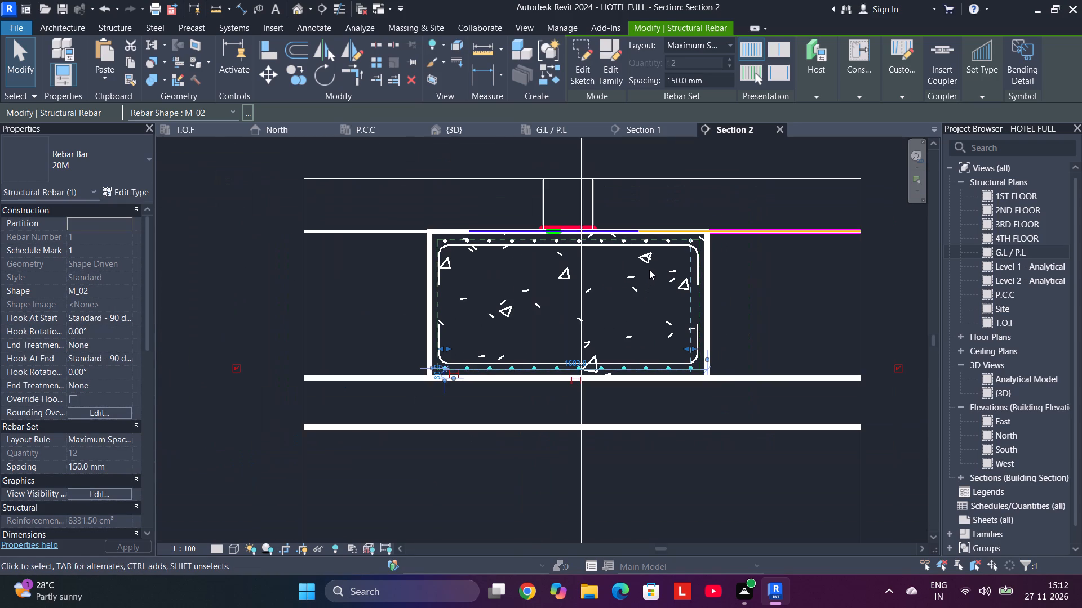
left_click(175, 224)
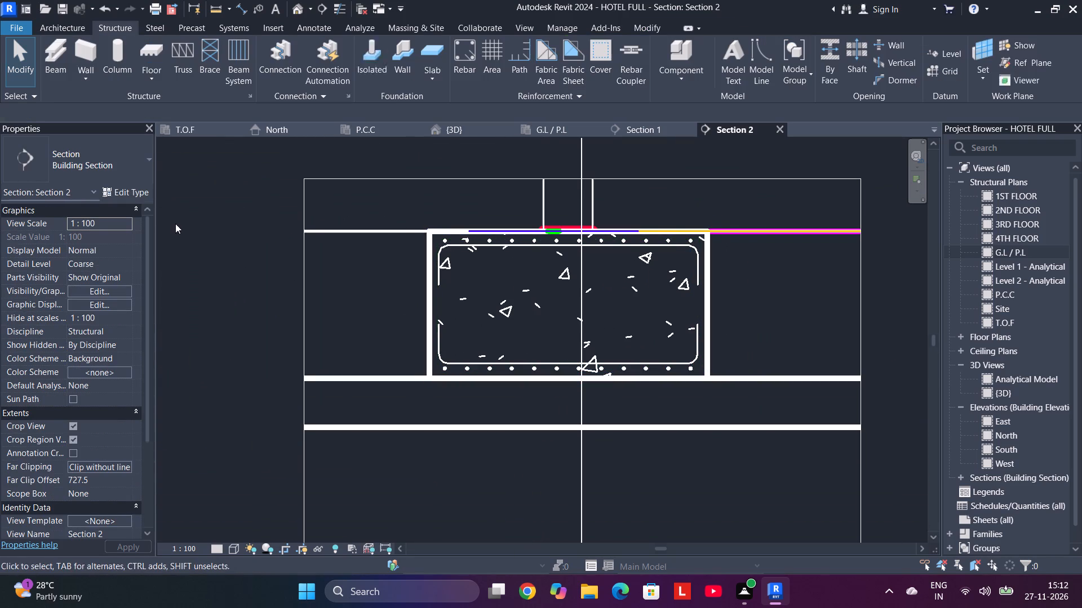
Extend the upper crop boundary of Section 2 upward until the full column stub and the beam above the footing are included.
scroll(514, 199, "down", 1)
middle_click_drag(516, 203, 493, 349)
scroll(515, 343, "up", 3)
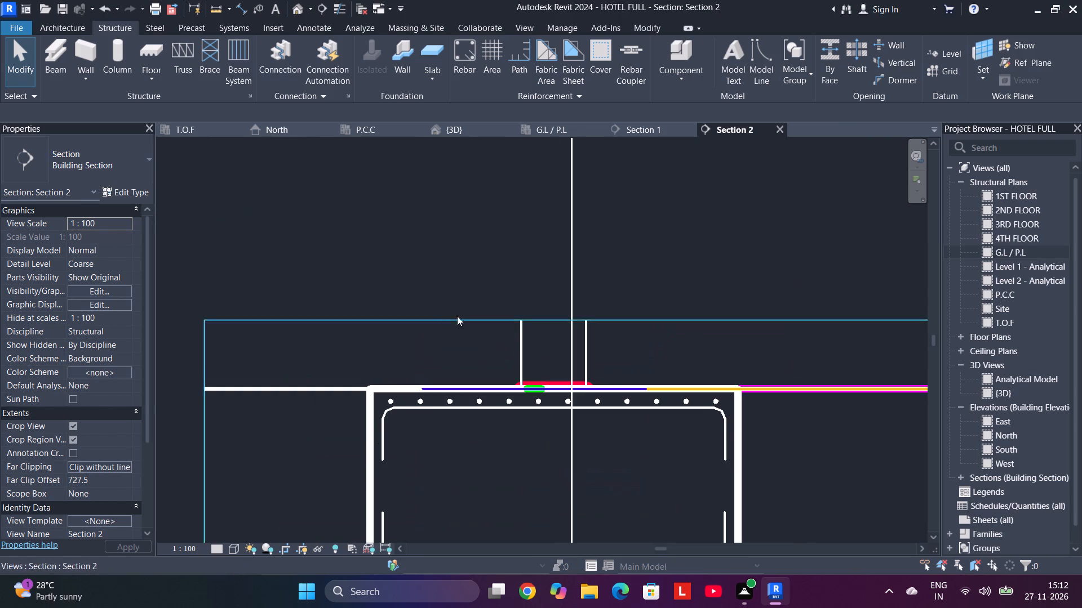
left_click(449, 318)
left_click_drag(570, 318, 609, 156)
scroll(663, 260, "down", 3)
middle_click_drag(666, 261, 633, 338)
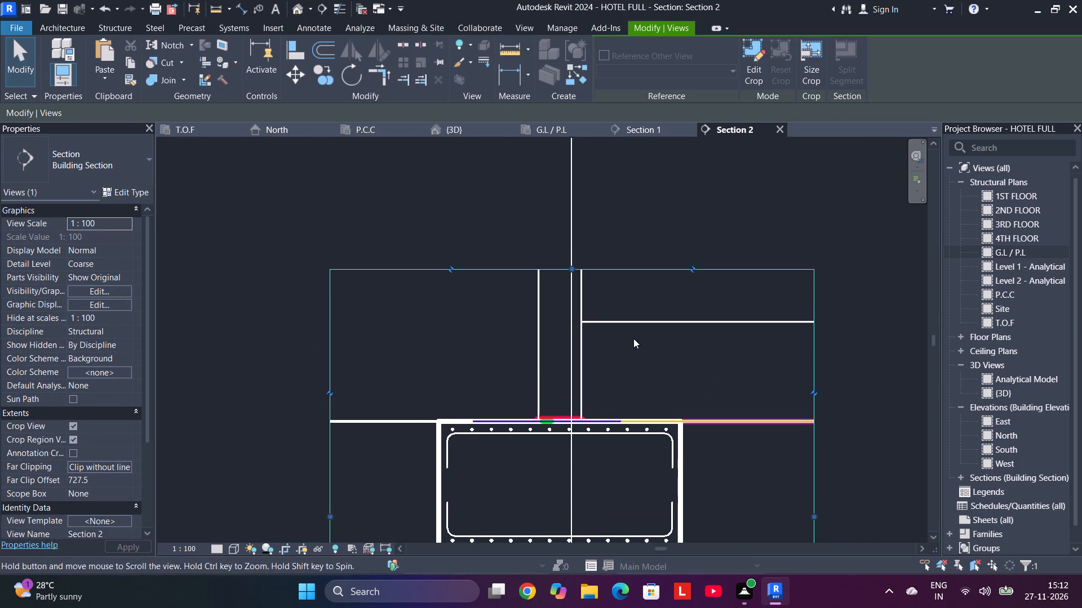
left_click_drag(574, 272, 600, 171)
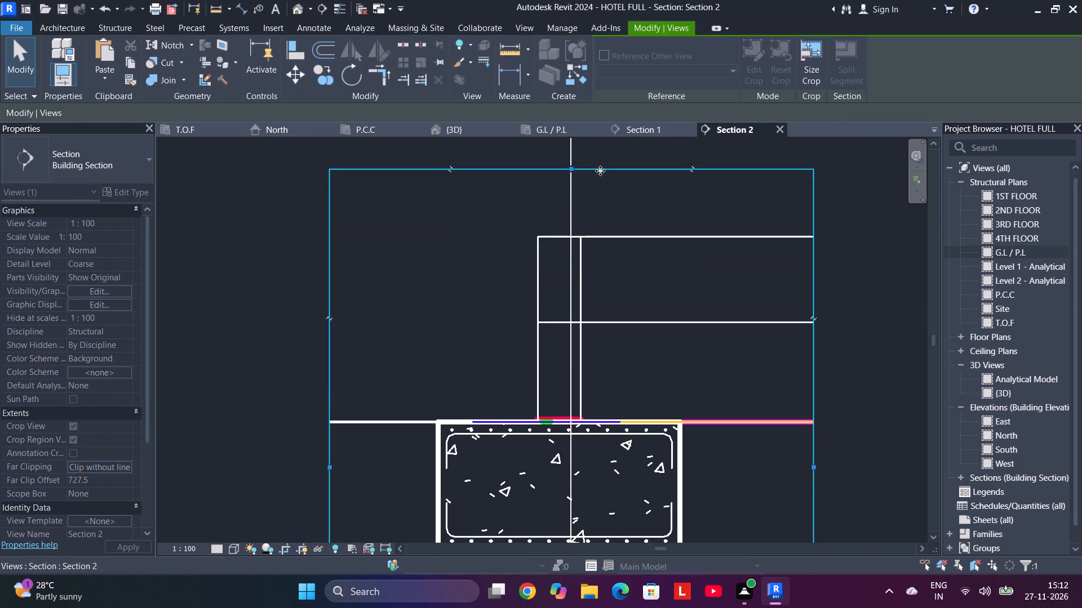
scroll(619, 268, "down", 1)
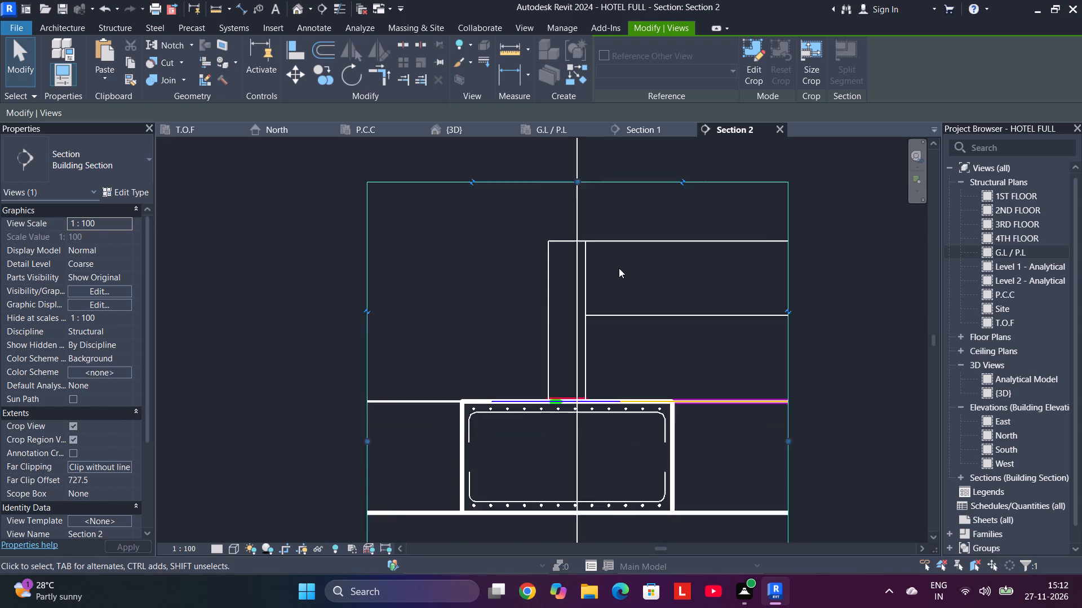
scroll(619, 268, "down", 1)
left_click(654, 330)
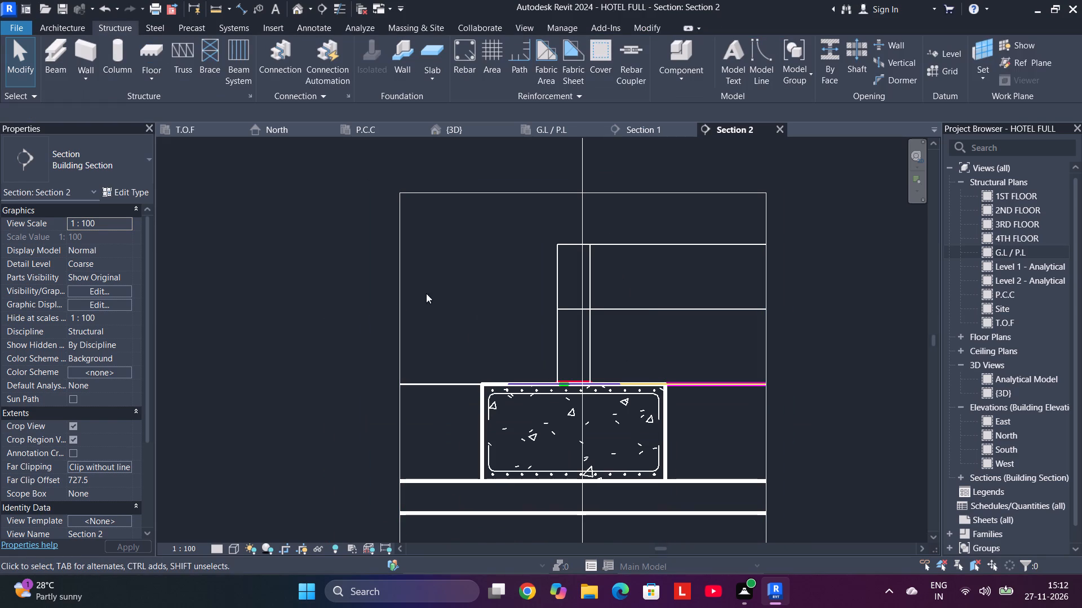
right_click(335, 281)
left_click(379, 290)
Close the Section 2 view and return to the G.L / P.L plan.
left_click(781, 127)
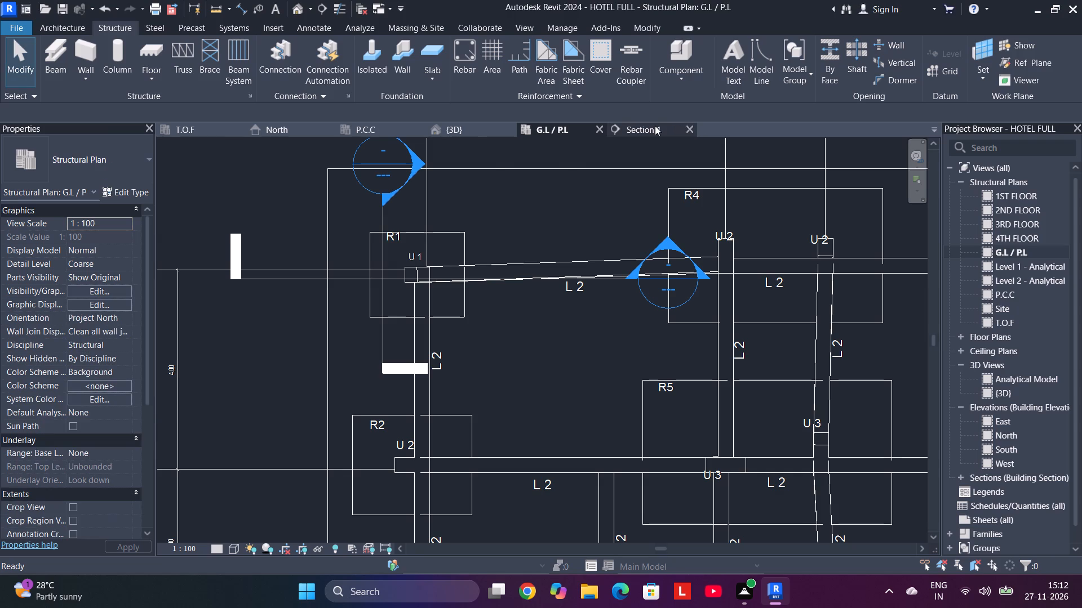
left_click(655, 126)
left_click(542, 128)
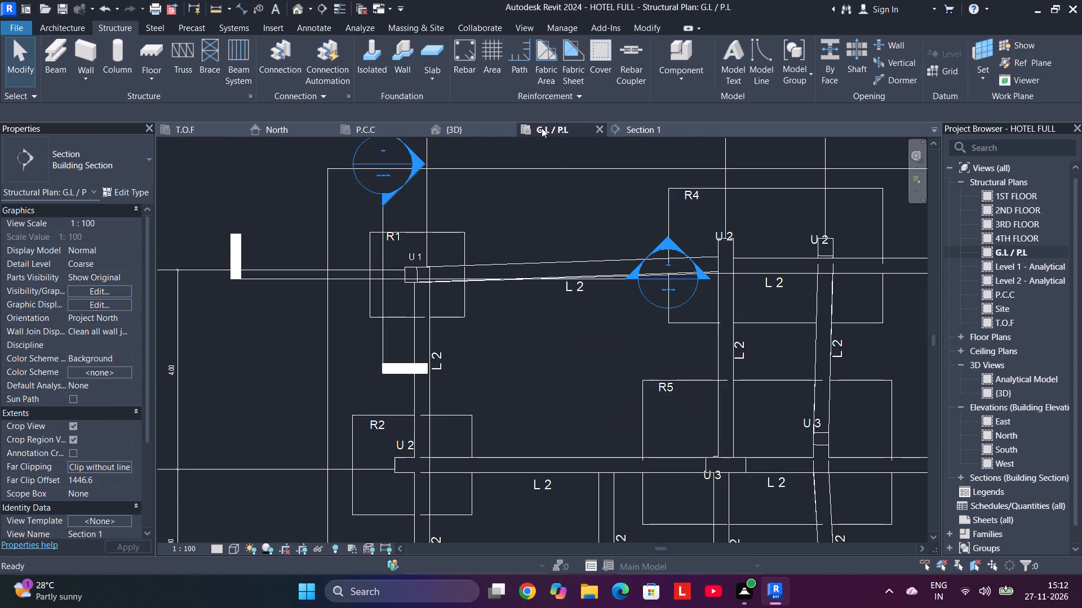
Delete the horizontal section, Section 1, running through footing R1 and accept the removal of its view.
scroll(602, 255, "down", 1)
middle_click_drag(485, 375, 485, 374)
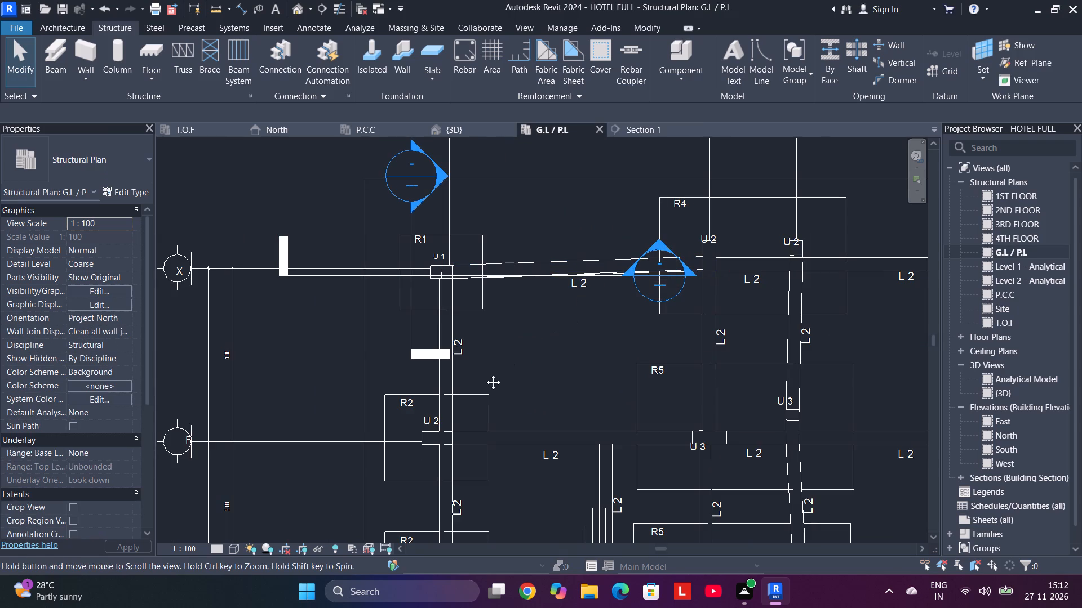
middle_click_drag(485, 374, 515, 246)
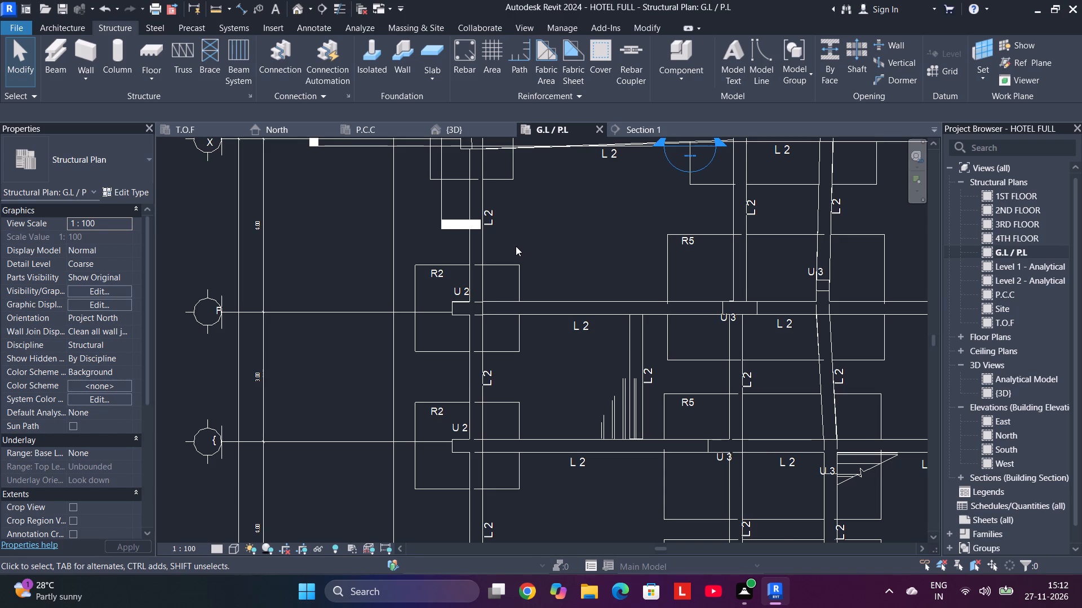
scroll(516, 246, "down", 4)
scroll(522, 215, "up", 3)
middle_click_drag(524, 218, 524, 289)
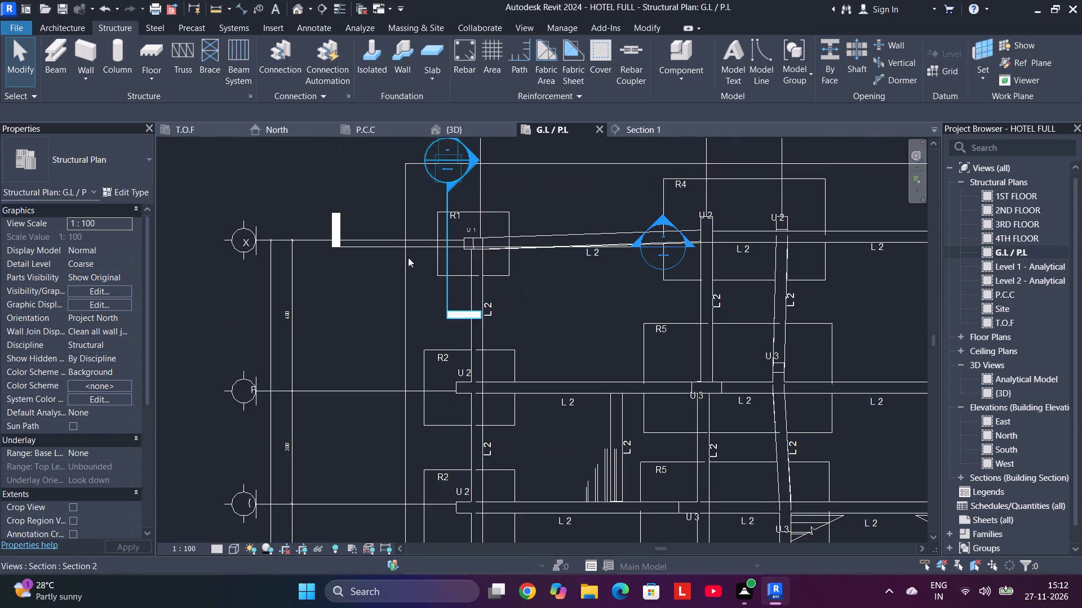
left_click_drag(361, 270, 335, 244)
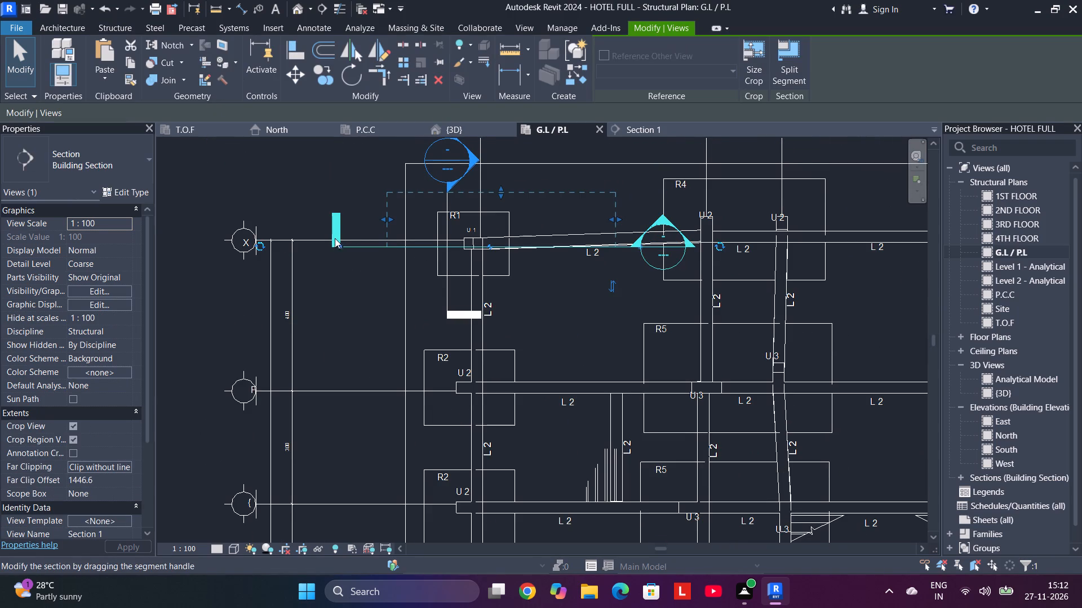
key("Delete")
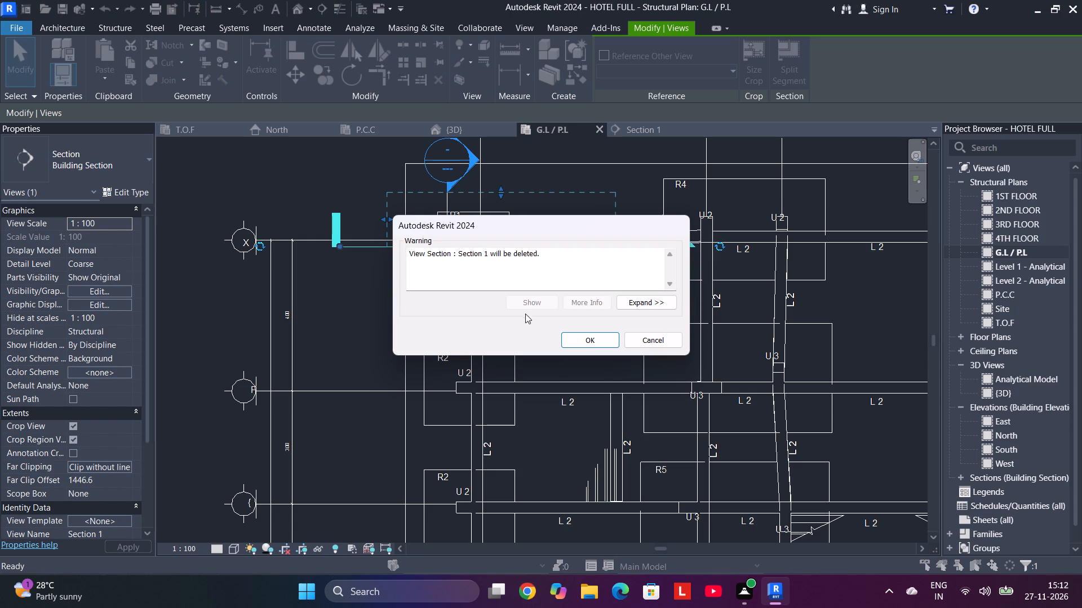
left_click(591, 341)
Delete the vertical section, Section 2, running through footing R1 and accept the removal of its view.
middle_click_drag(499, 157, 509, 217)
left_click_drag(470, 166, 443, 221)
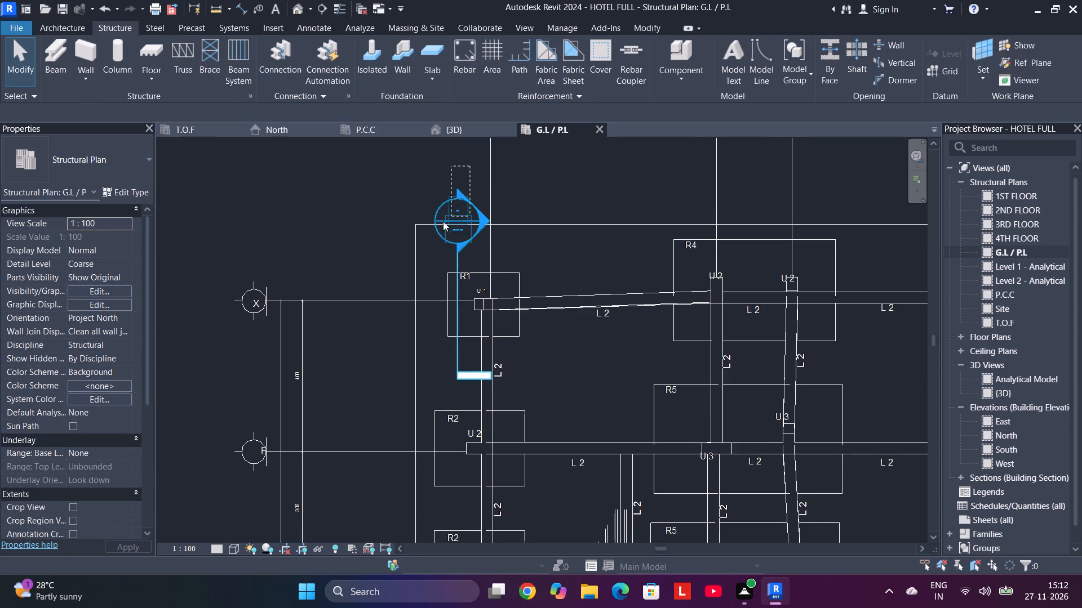
left_click_drag(443, 221, 438, 211)
key("Delete")
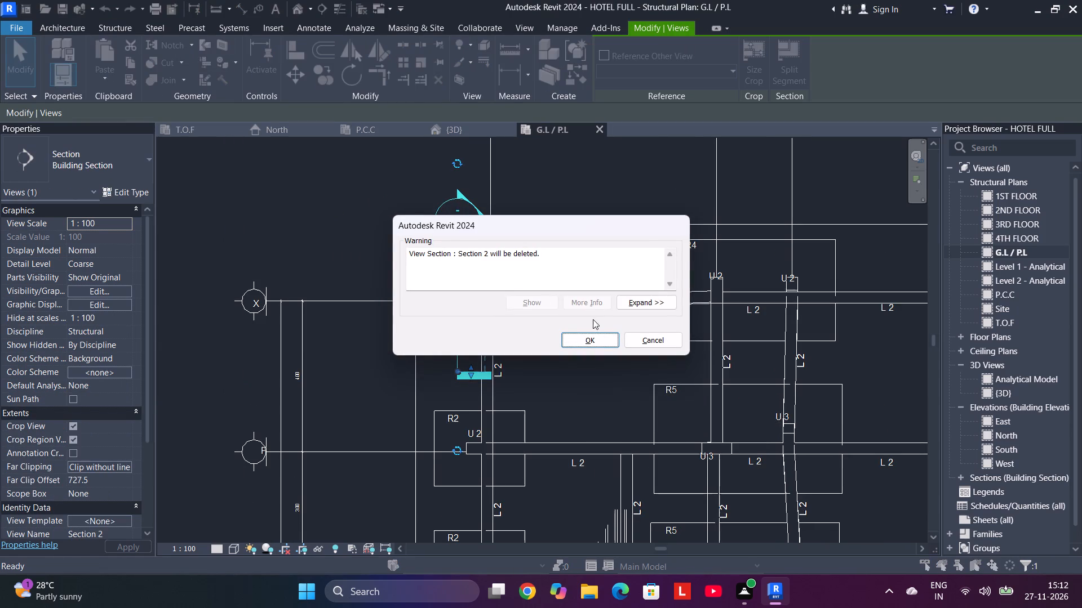
left_click(593, 341)
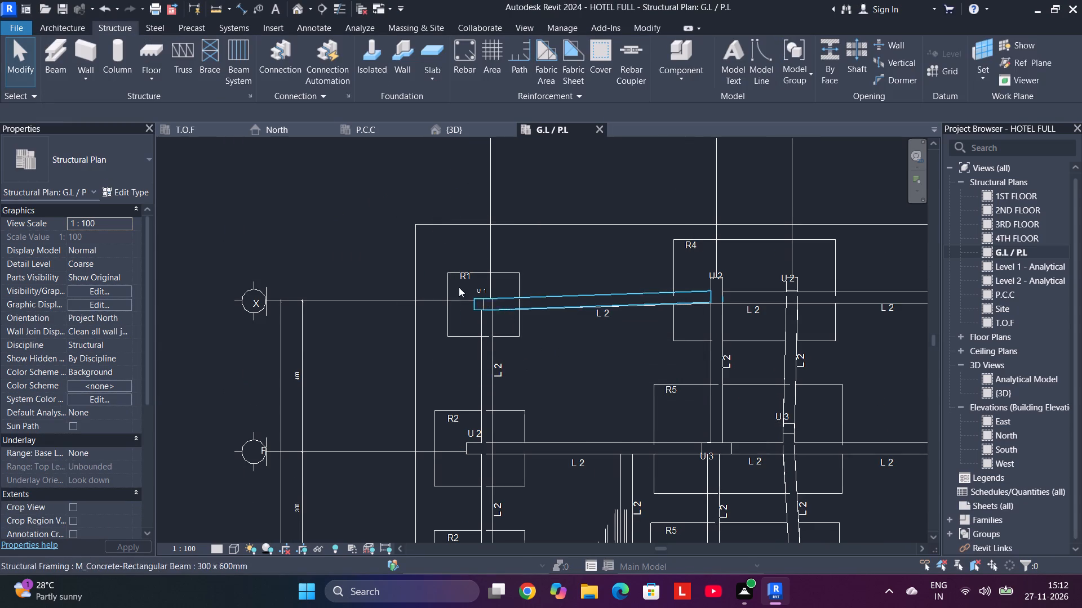
left_click_drag(456, 248, 465, 259)
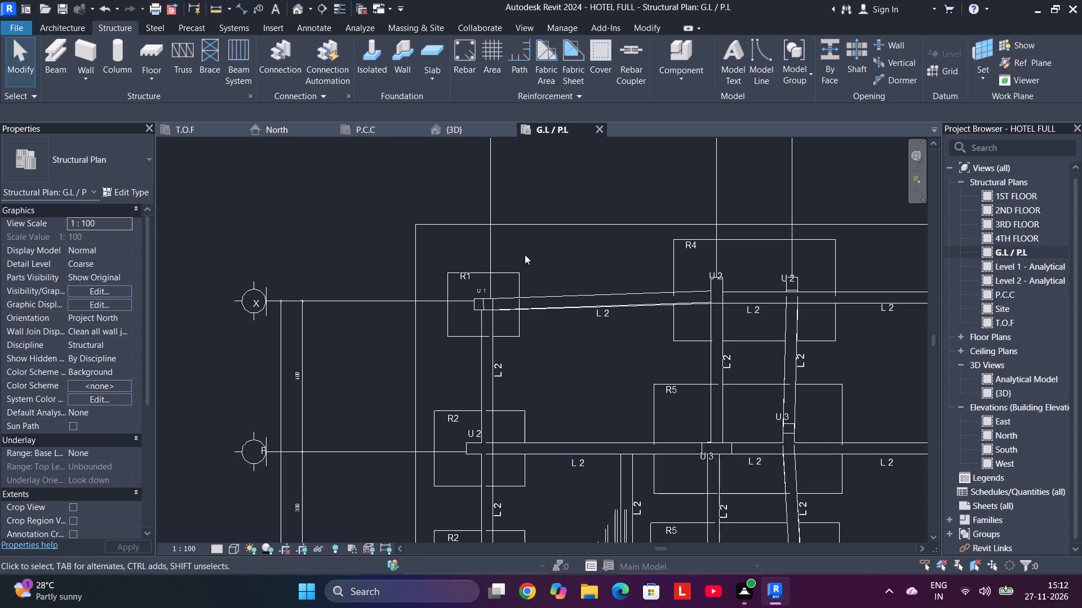
left_click_drag(537, 256, 536, 265)
Open the T.O.F structural plan and examine the rebar mats at footing R1 around column U1.
left_click(196, 131)
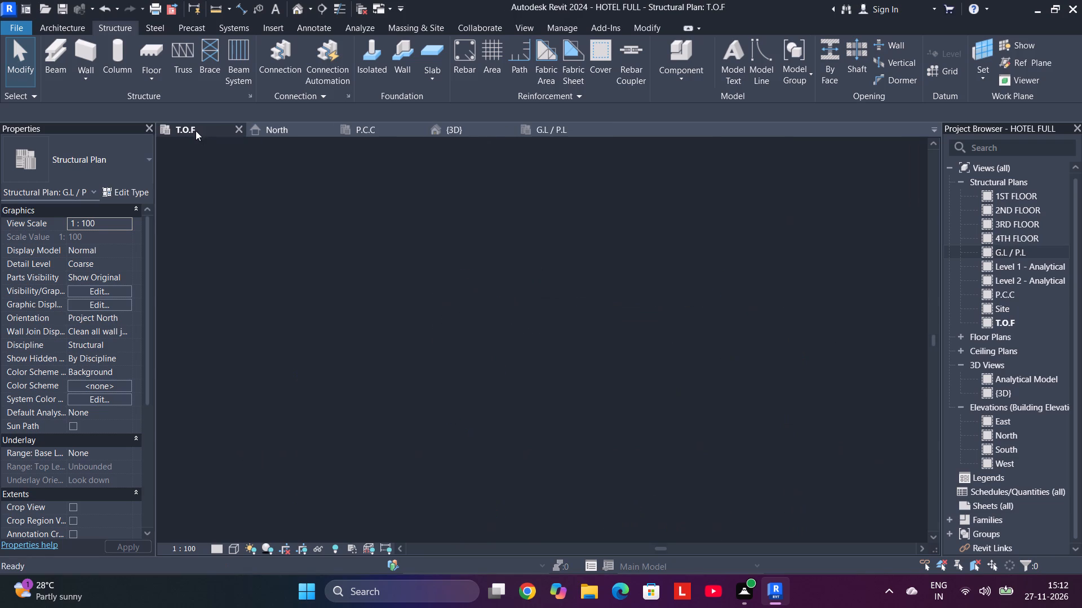
scroll(513, 238, "up", 1)
middle_click_drag(513, 238, 531, 511)
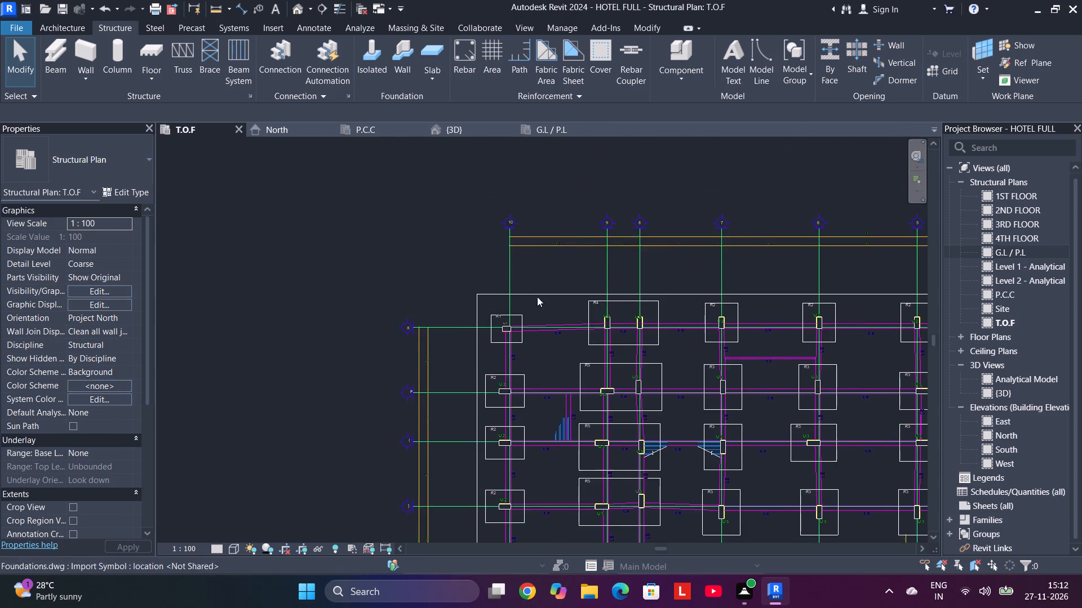
scroll(537, 289, "up", 7)
left_click_drag(535, 307, 490, 339)
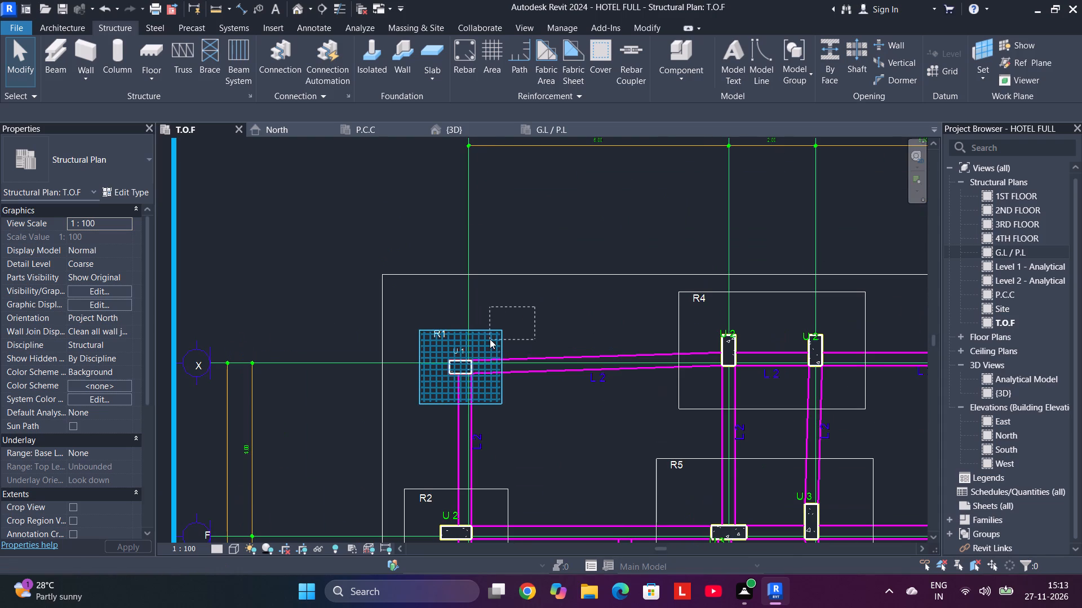
left_click_drag(490, 339, 490, 339)
left_click(527, 226)
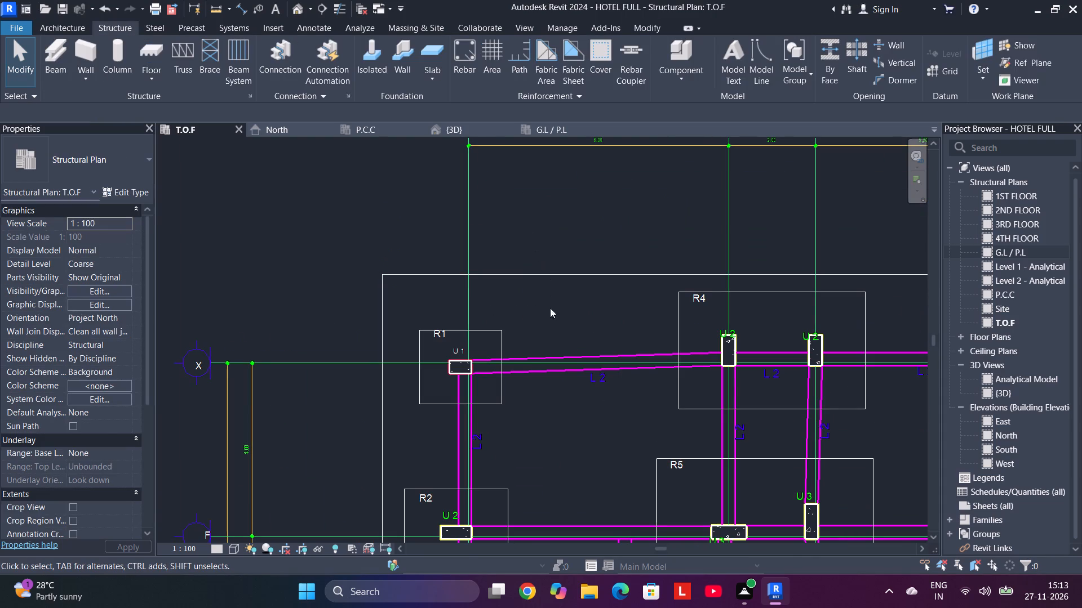
left_click_drag(513, 303, 495, 337)
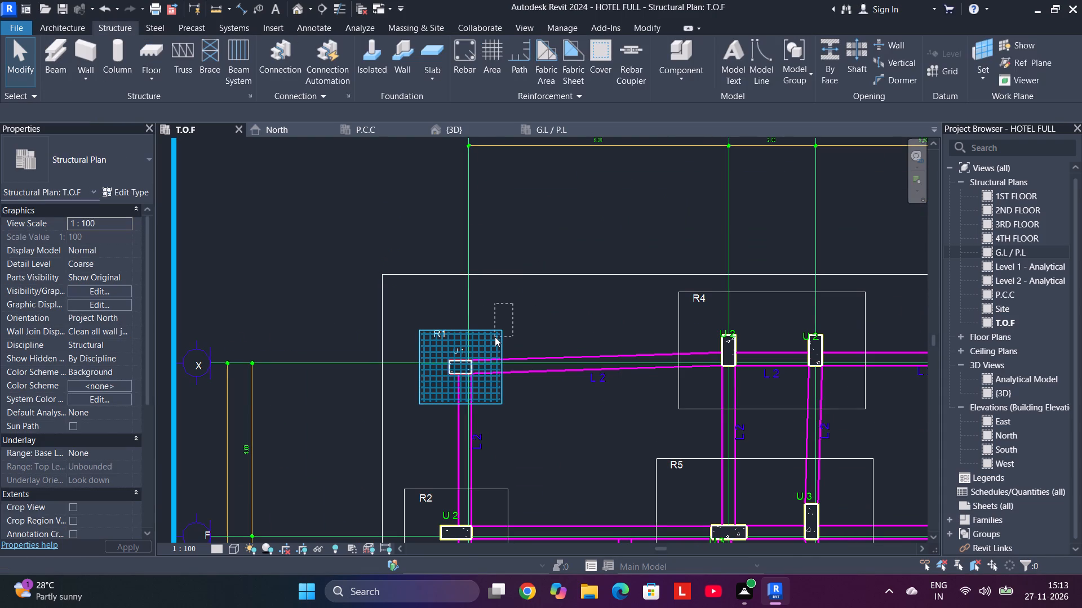
left_click_drag(495, 337, 499, 330)
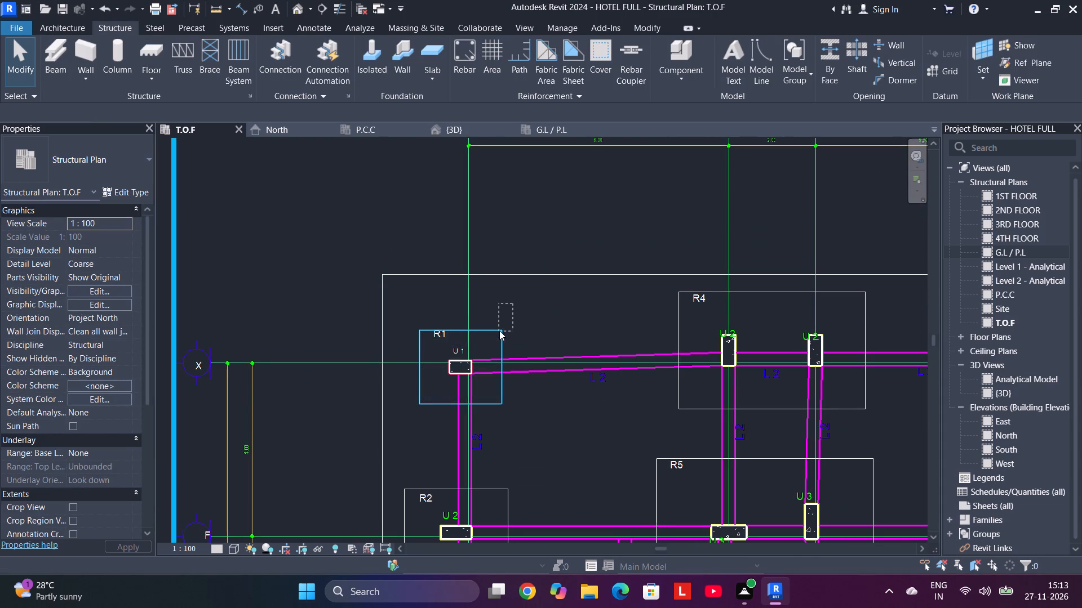
left_click_drag(499, 330, 468, 372)
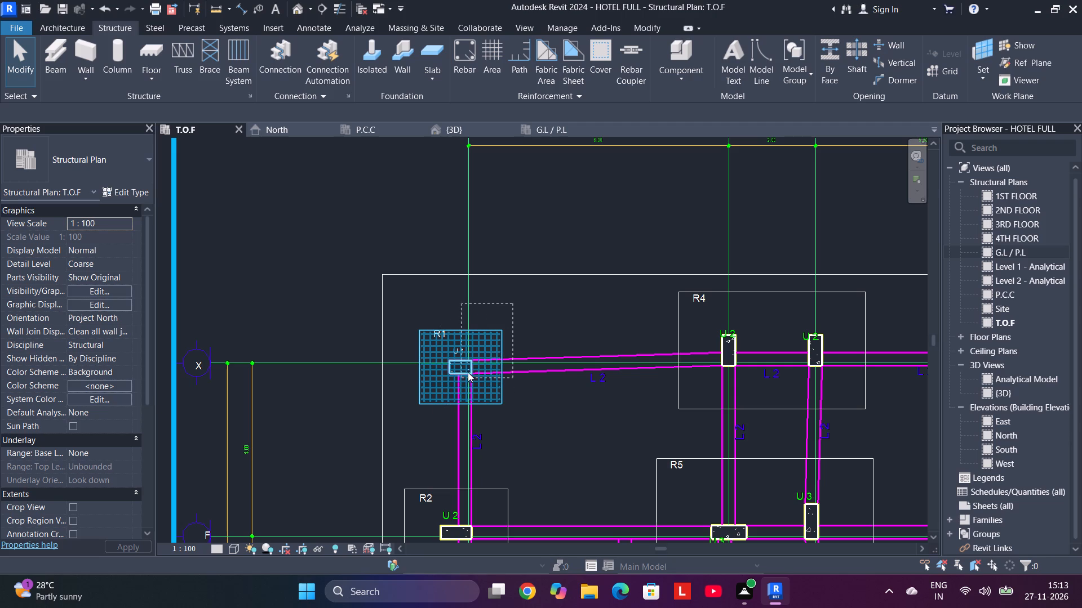
left_click_drag(468, 372, 505, 314)
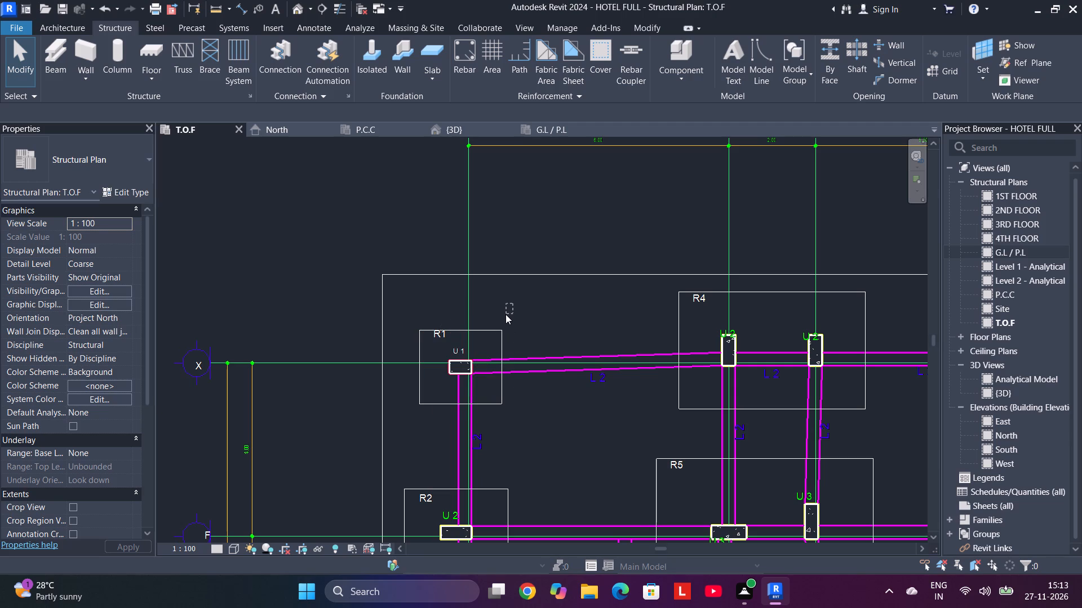
left_click_drag(505, 314, 733, 307)
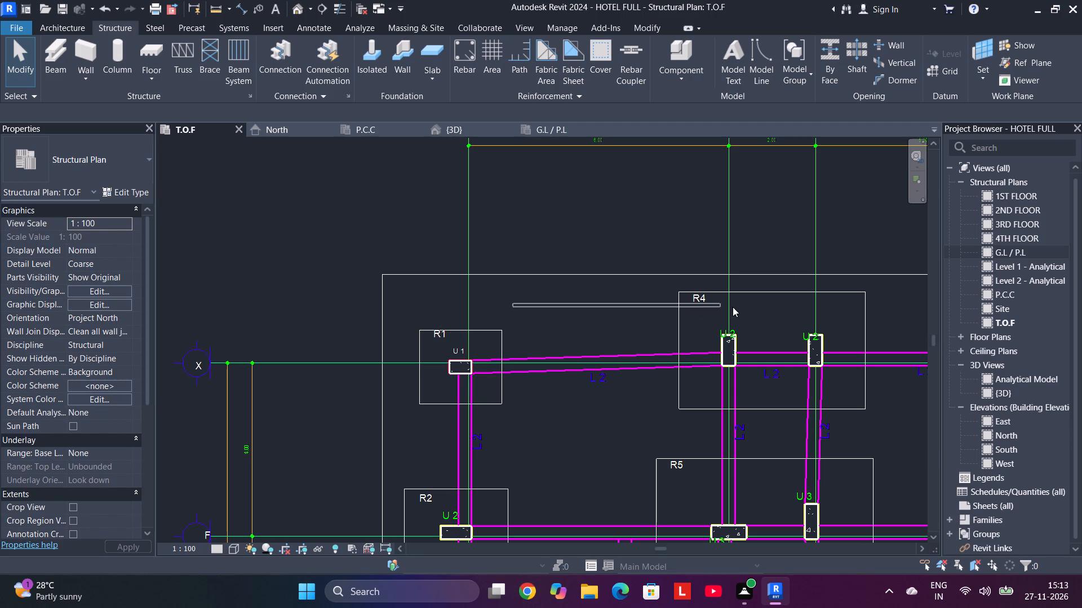
left_click_drag(733, 307, 524, 222)
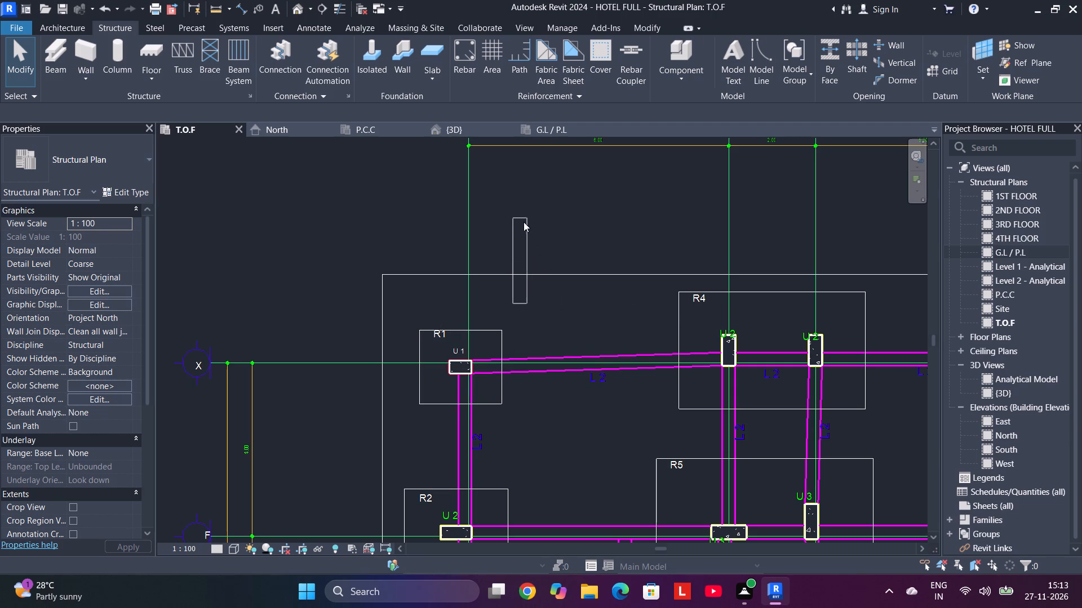
left_click_drag(524, 222, 711, 270)
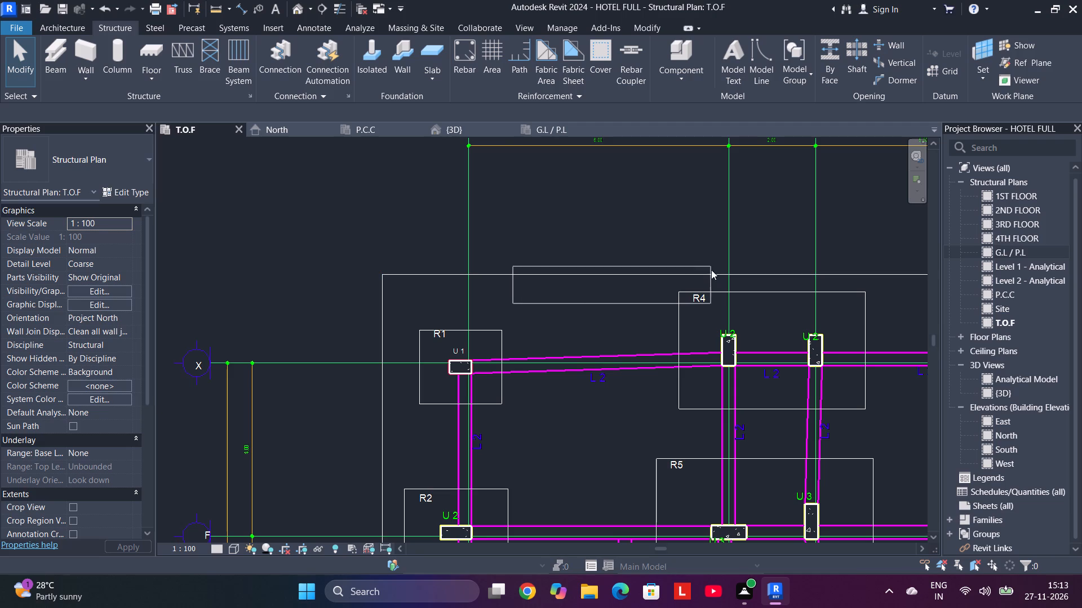
left_click_drag(711, 270, 523, 275)
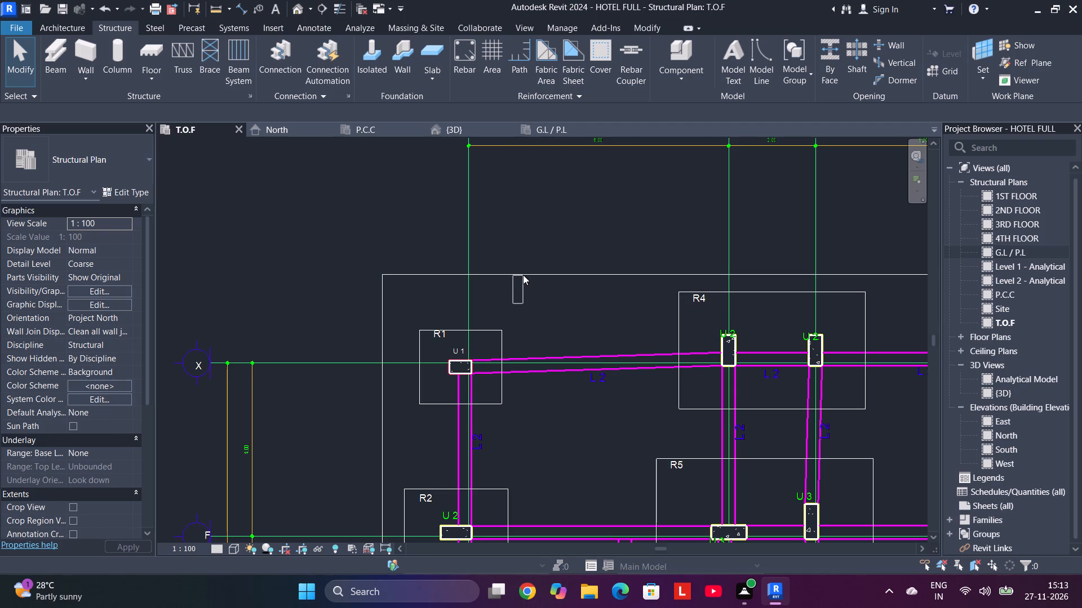
left_click_drag(523, 275, 524, 278)
left_click_drag(524, 278, 485, 329)
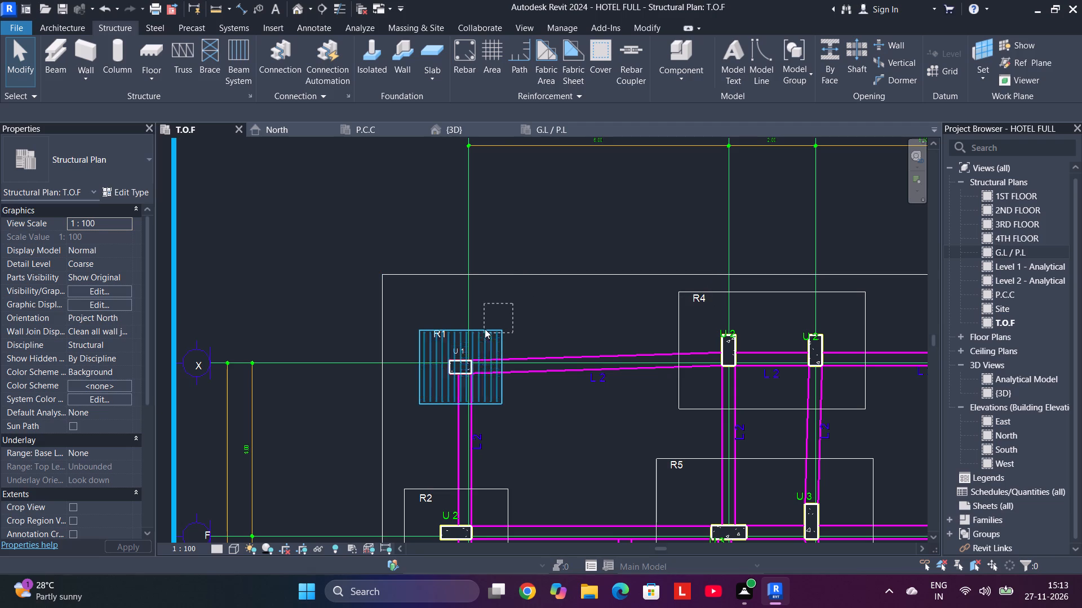
left_click_drag(485, 329, 493, 236)
left_click(498, 215)
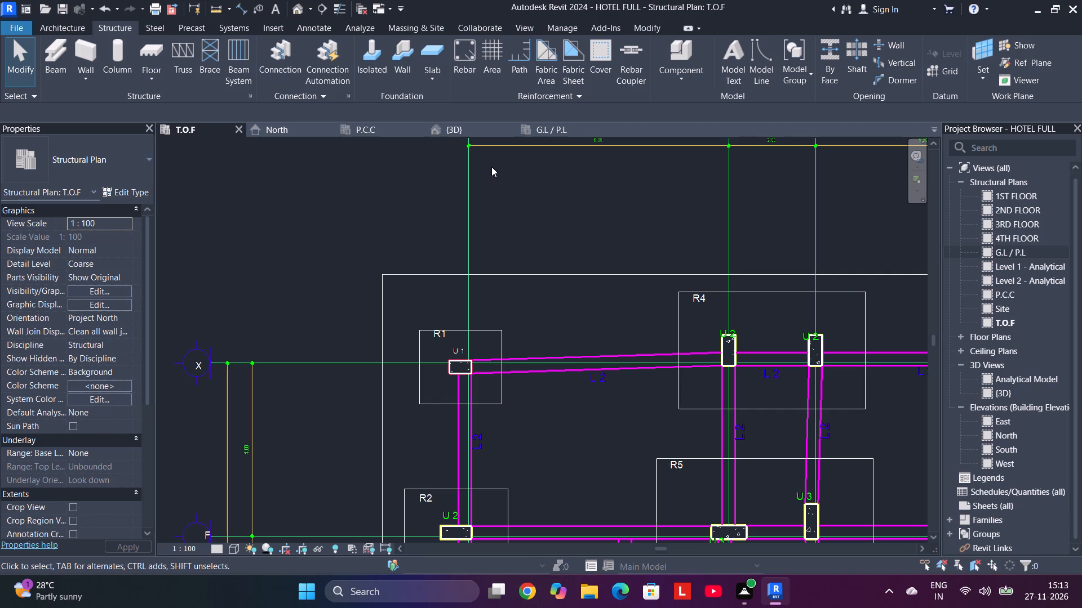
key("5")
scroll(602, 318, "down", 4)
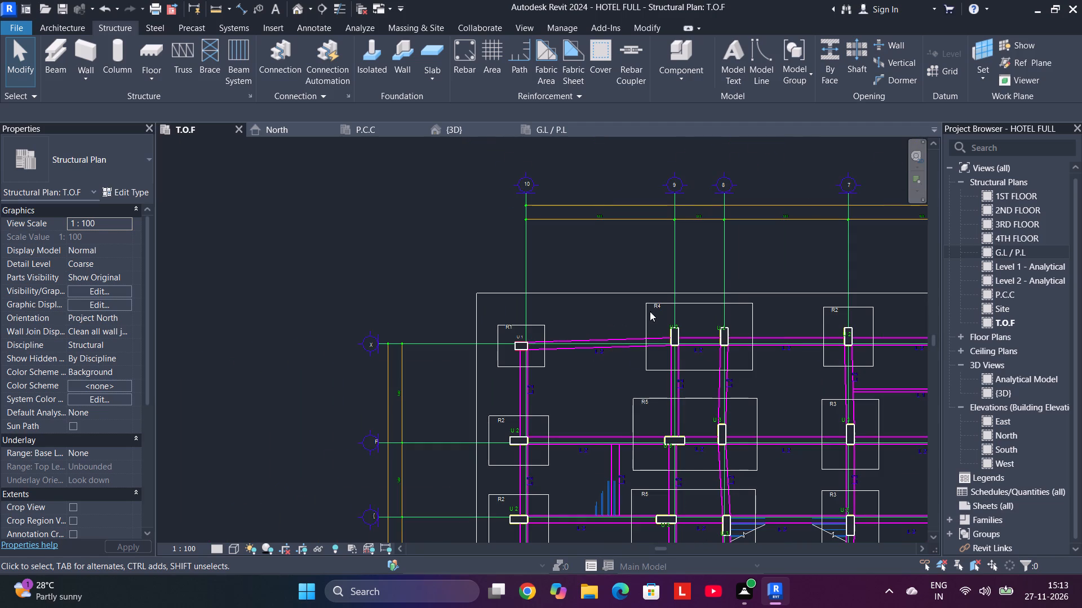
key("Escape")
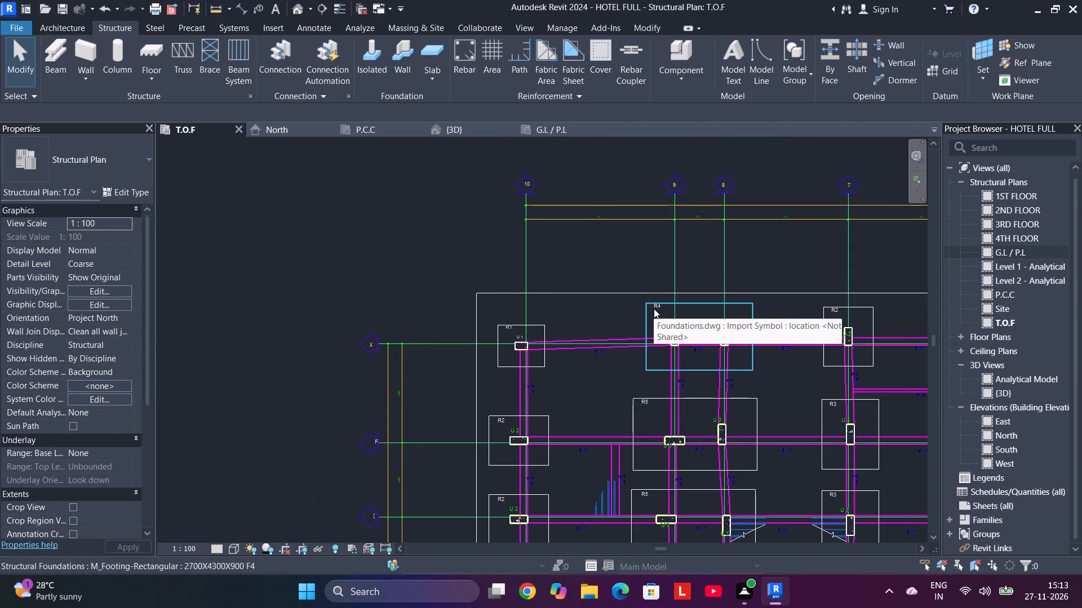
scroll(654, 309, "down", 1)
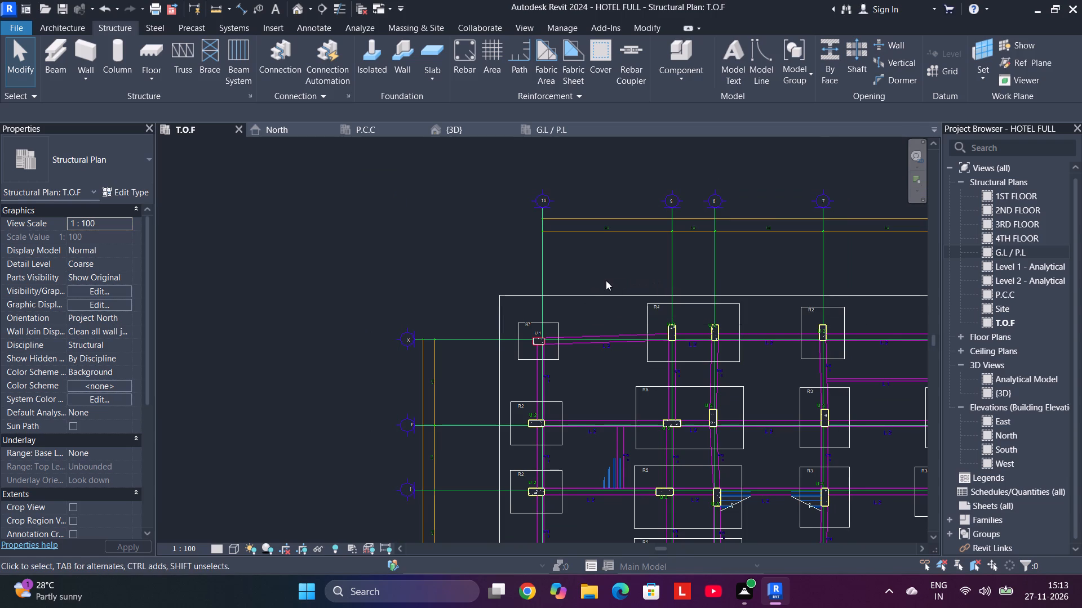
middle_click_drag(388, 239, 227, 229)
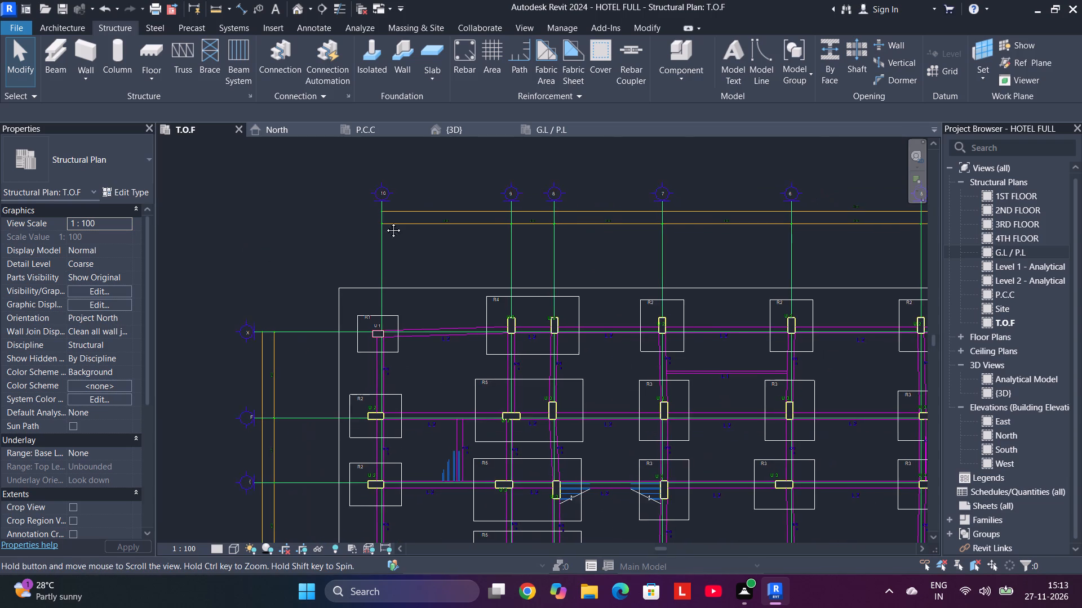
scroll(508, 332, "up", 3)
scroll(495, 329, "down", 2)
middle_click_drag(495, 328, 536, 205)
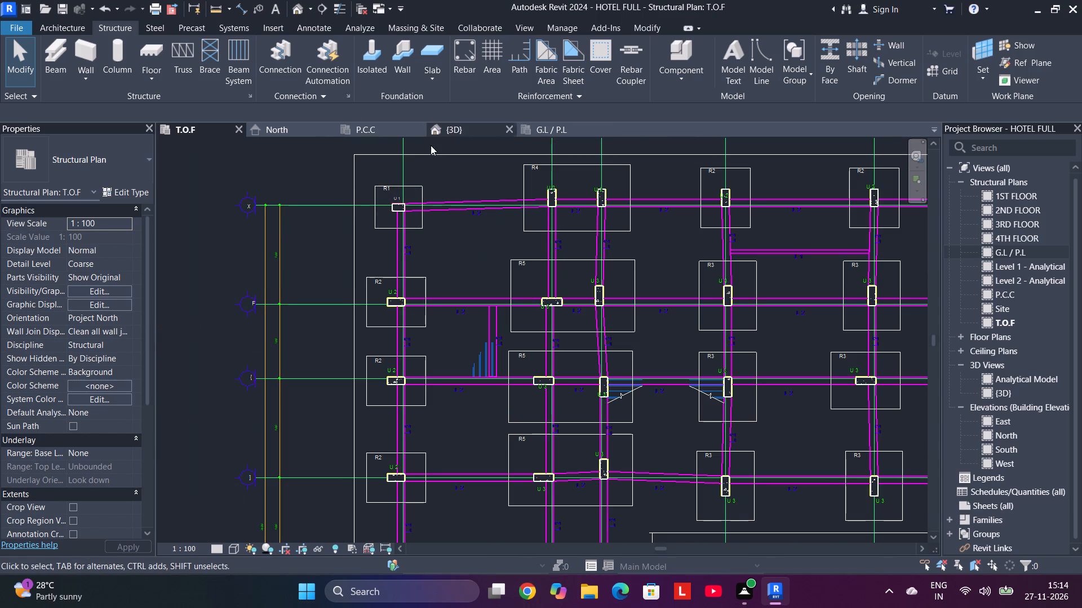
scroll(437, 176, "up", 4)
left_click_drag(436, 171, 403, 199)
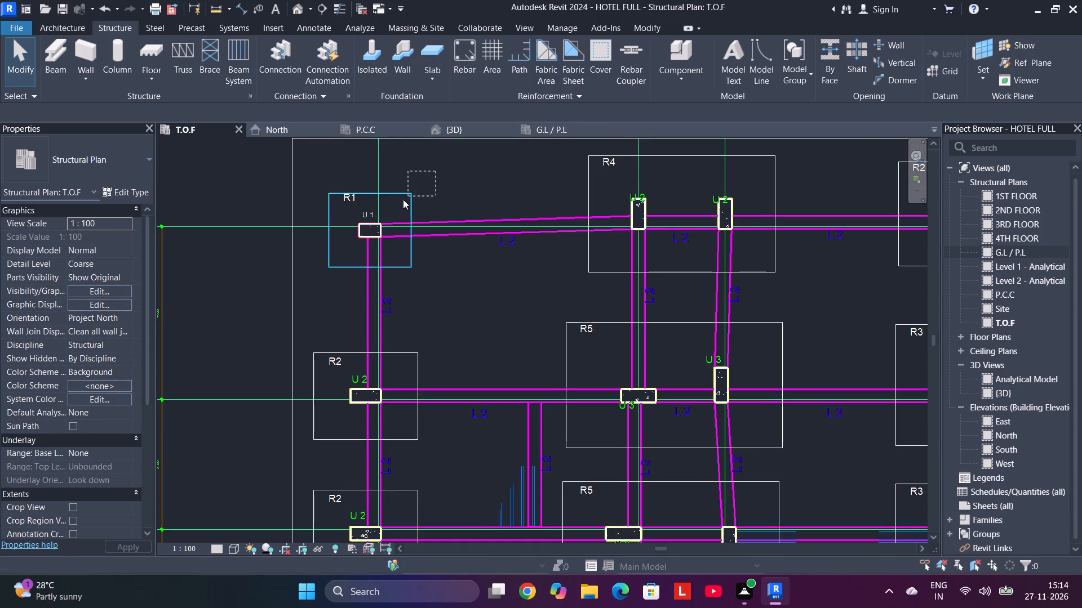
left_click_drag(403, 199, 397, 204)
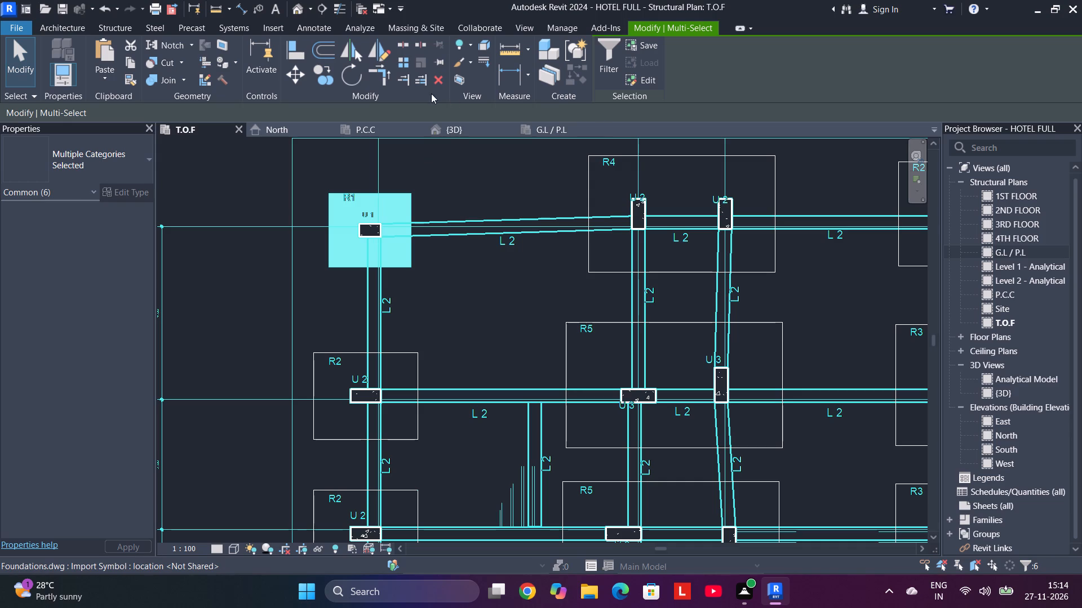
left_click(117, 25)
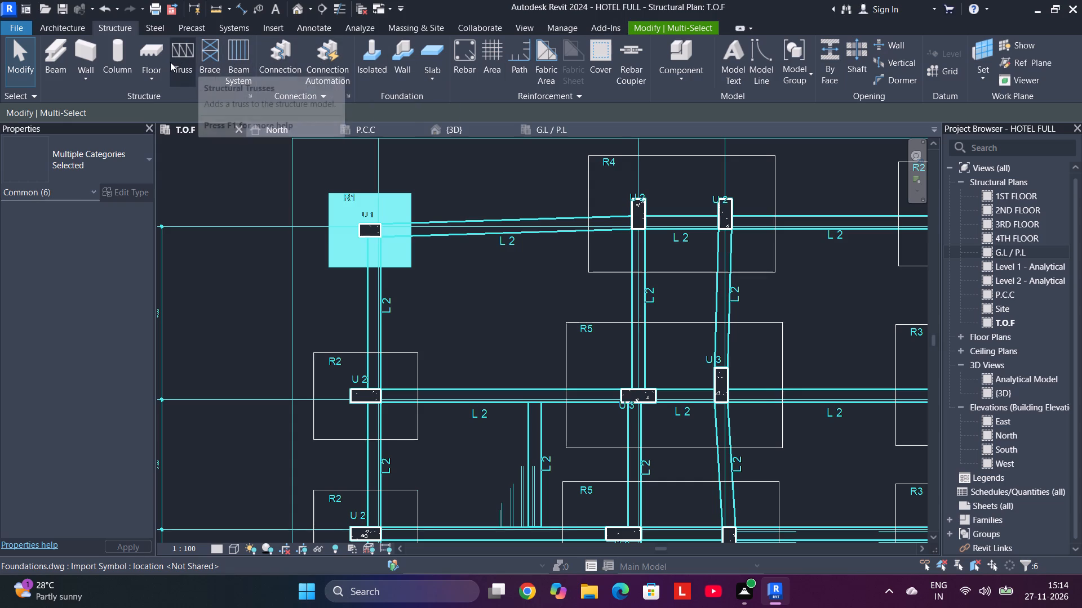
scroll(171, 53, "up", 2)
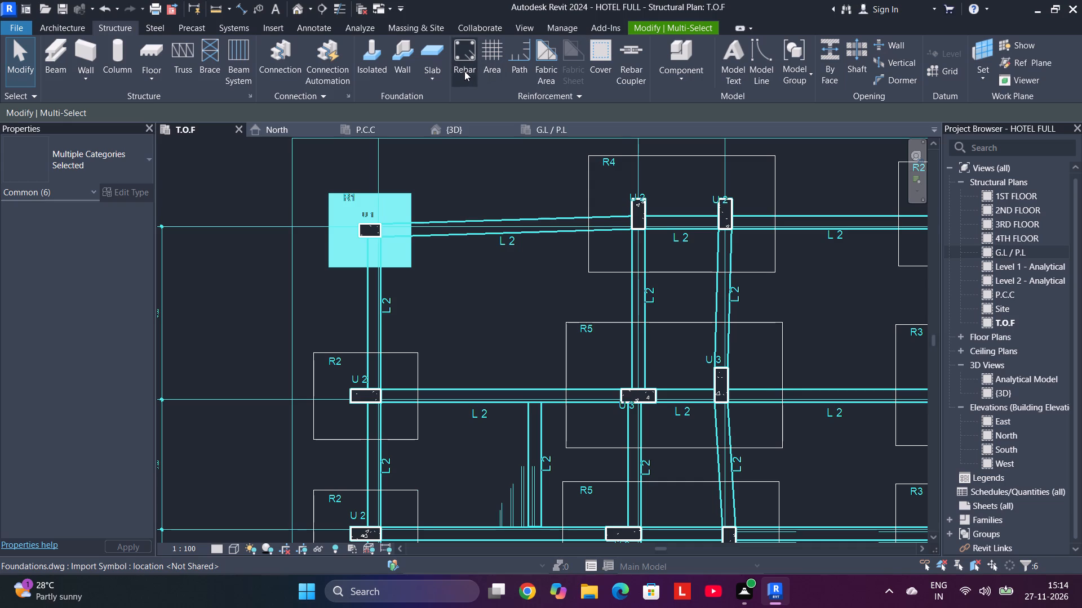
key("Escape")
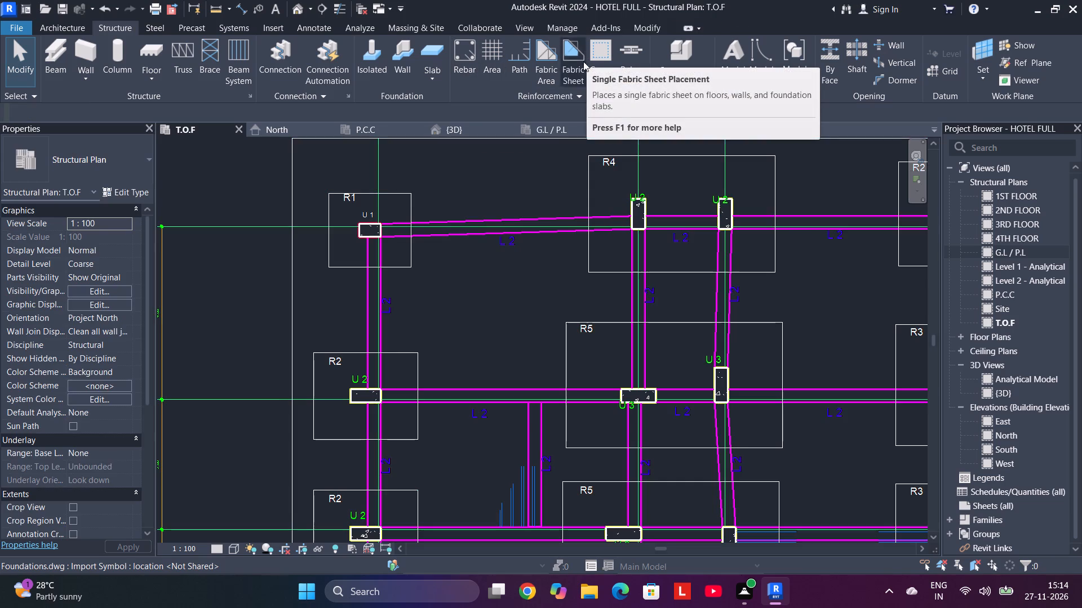
Select footing R1 together with its rebar in the T.O.F plan and bring the selection up in the {3D} view.
left_click_drag(447, 172, 405, 204)
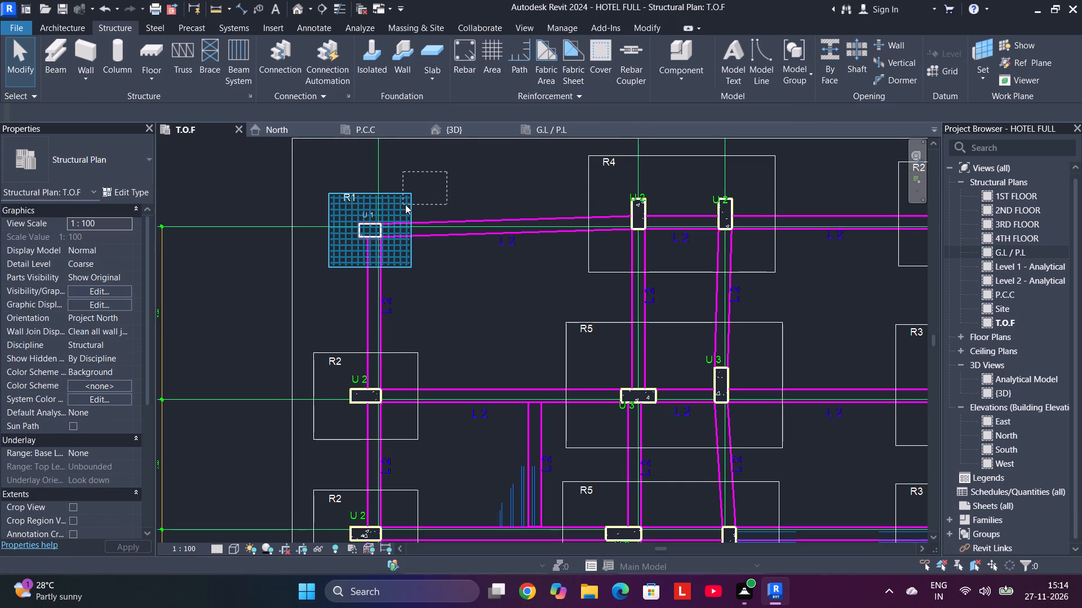
left_click_drag(405, 204, 400, 207)
left_click_drag(400, 207, 398, 208)
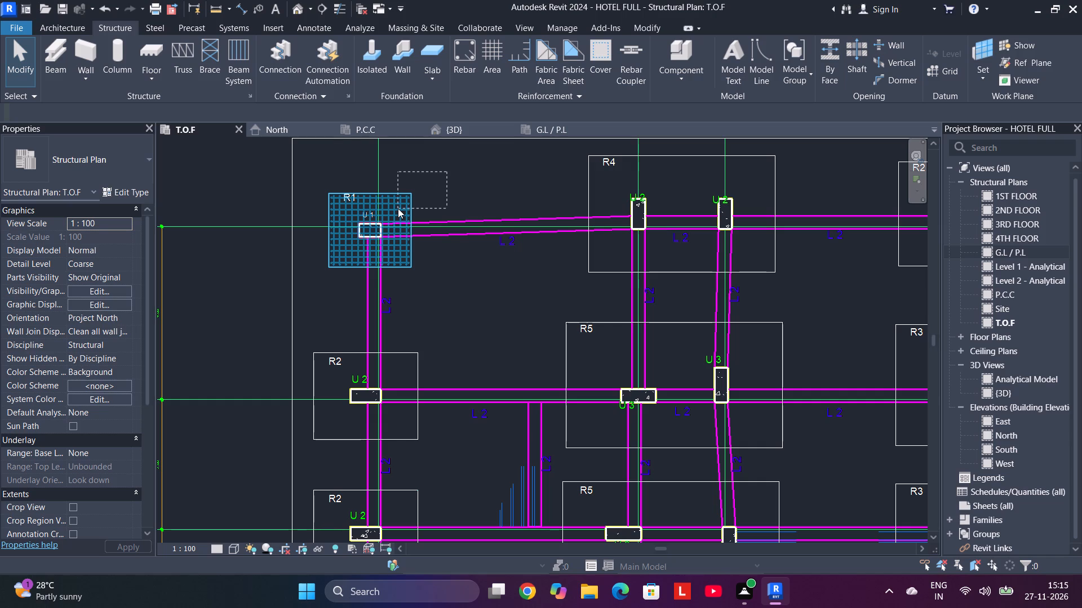
left_click_drag(398, 208, 397, 209)
left_click_drag(397, 209, 397, 209)
left_click(462, 129)
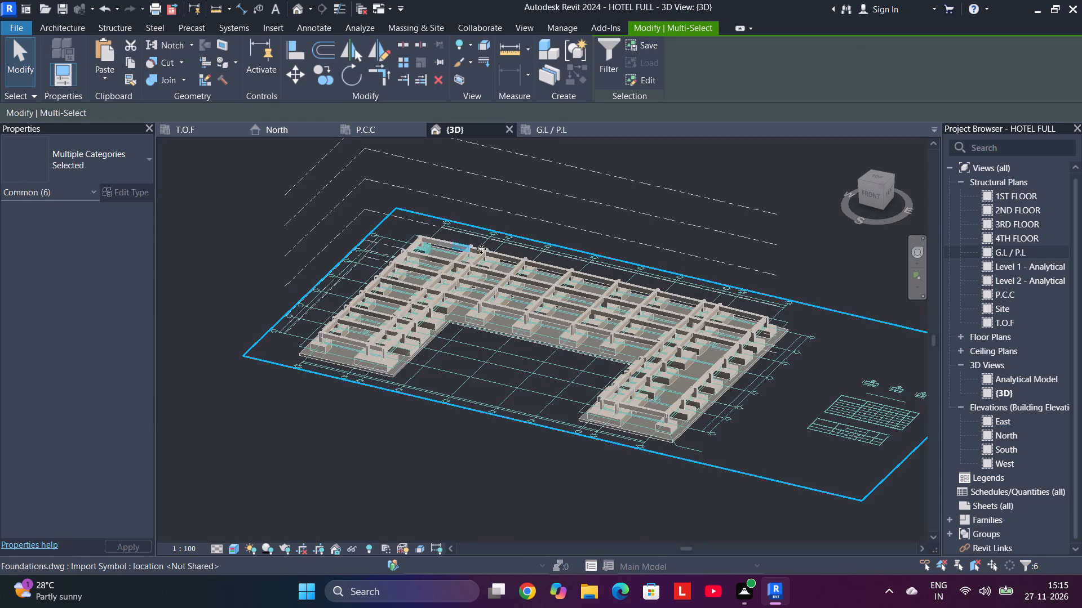
scroll(406, 264, "up", 12)
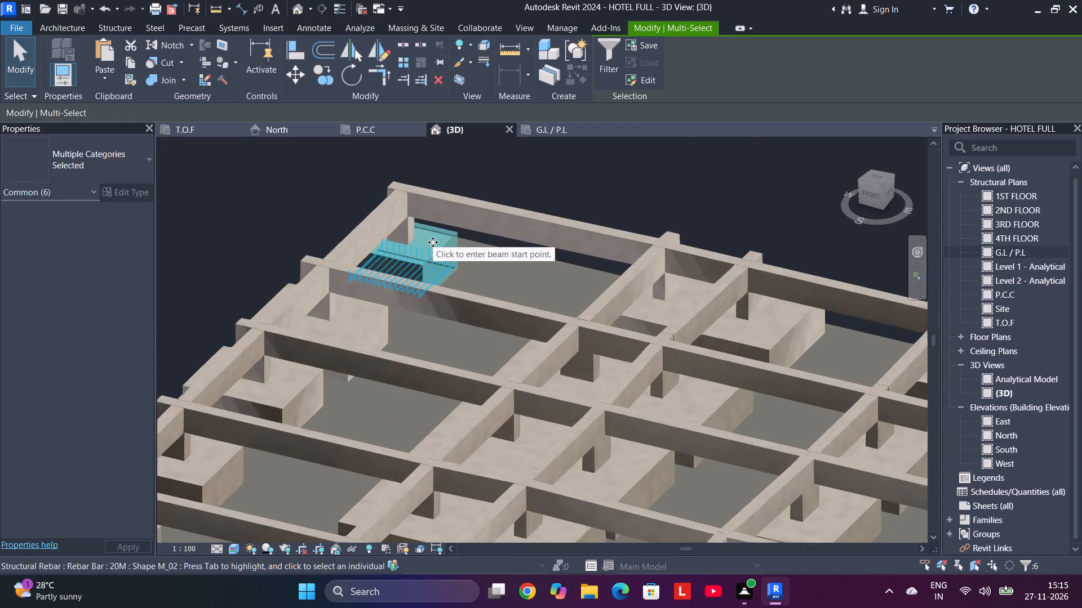
scroll(467, 229, "up", 5)
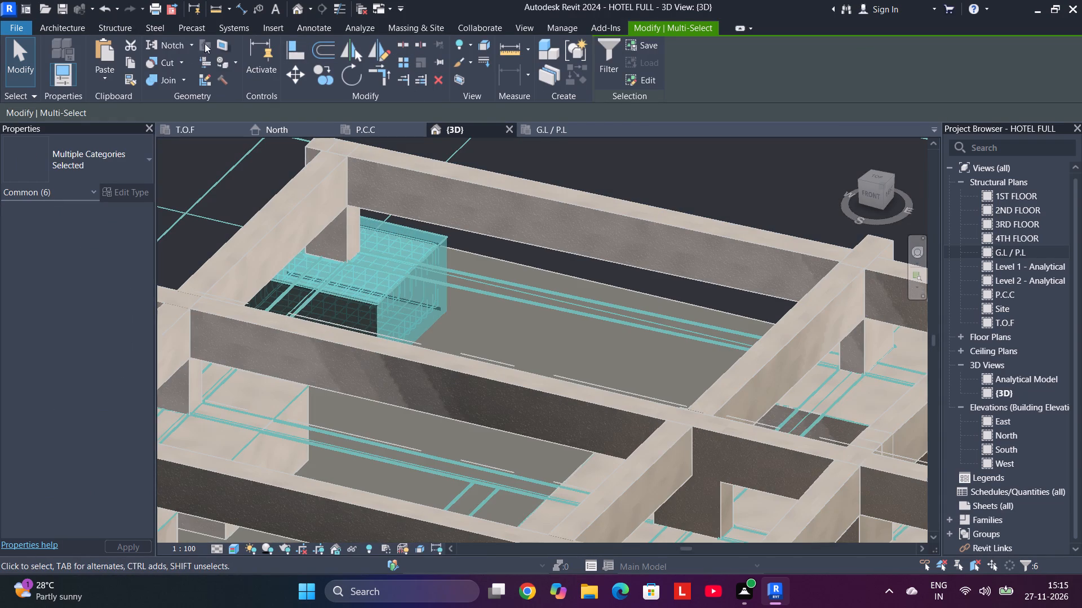
Filter the selection down to the Structural Rebar category only.
left_click(116, 26)
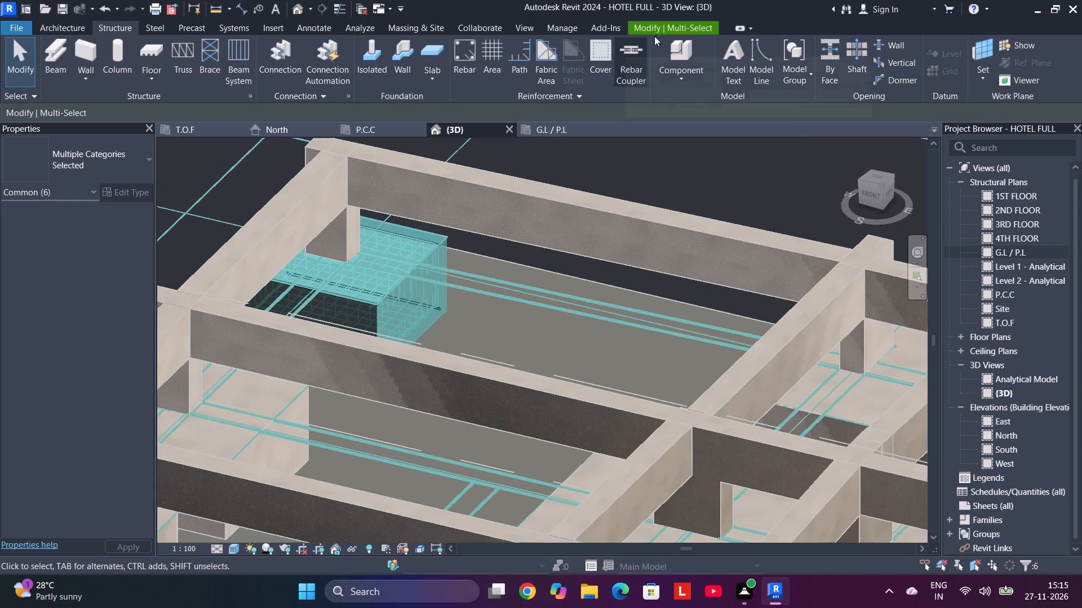
left_click(672, 25)
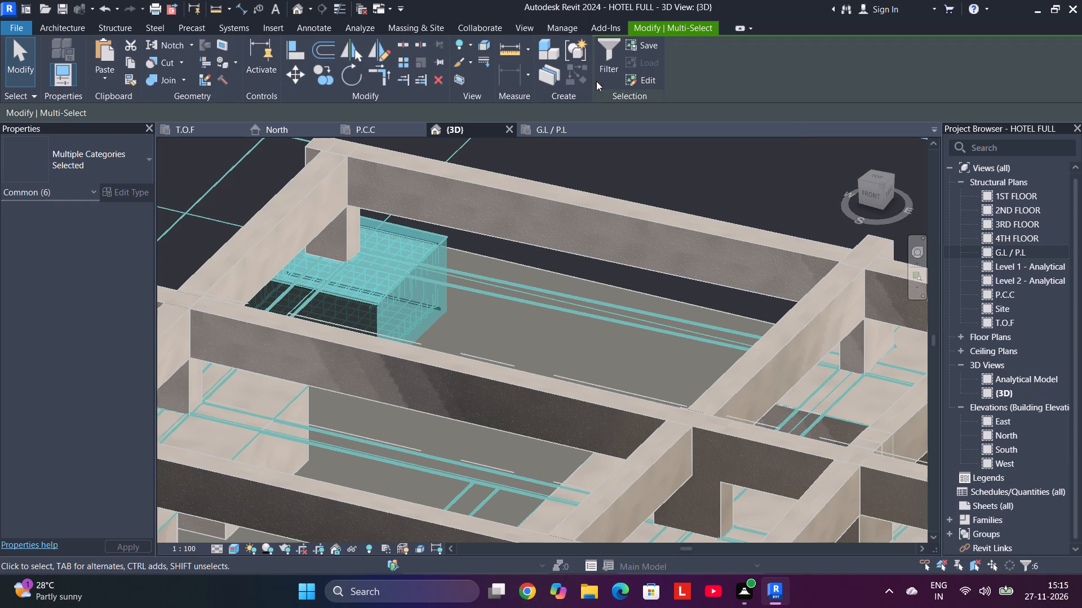
left_click(620, 77)
left_click(640, 222)
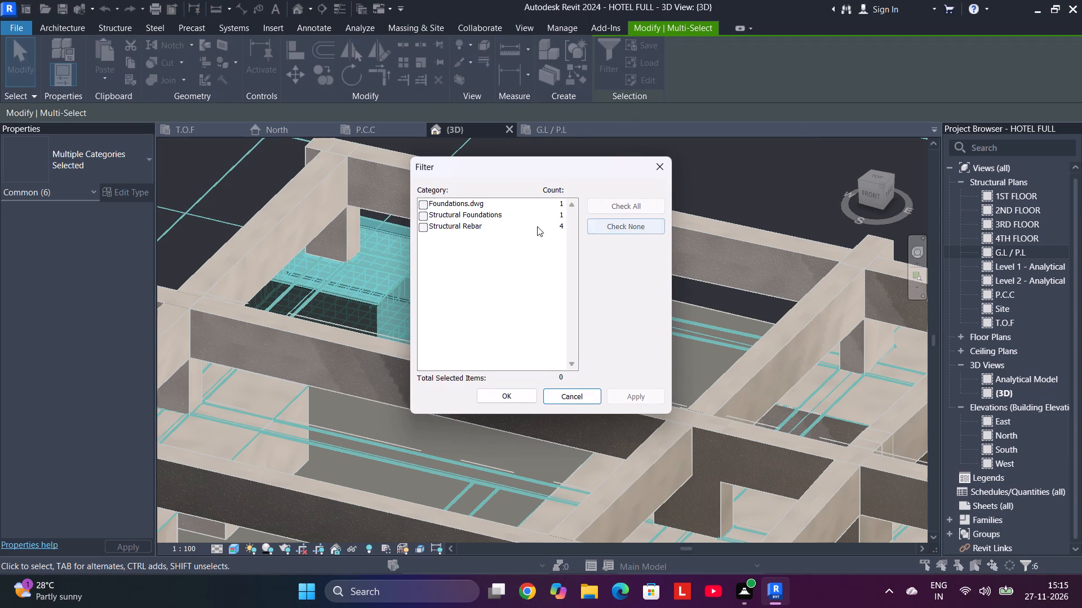
left_click(424, 226)
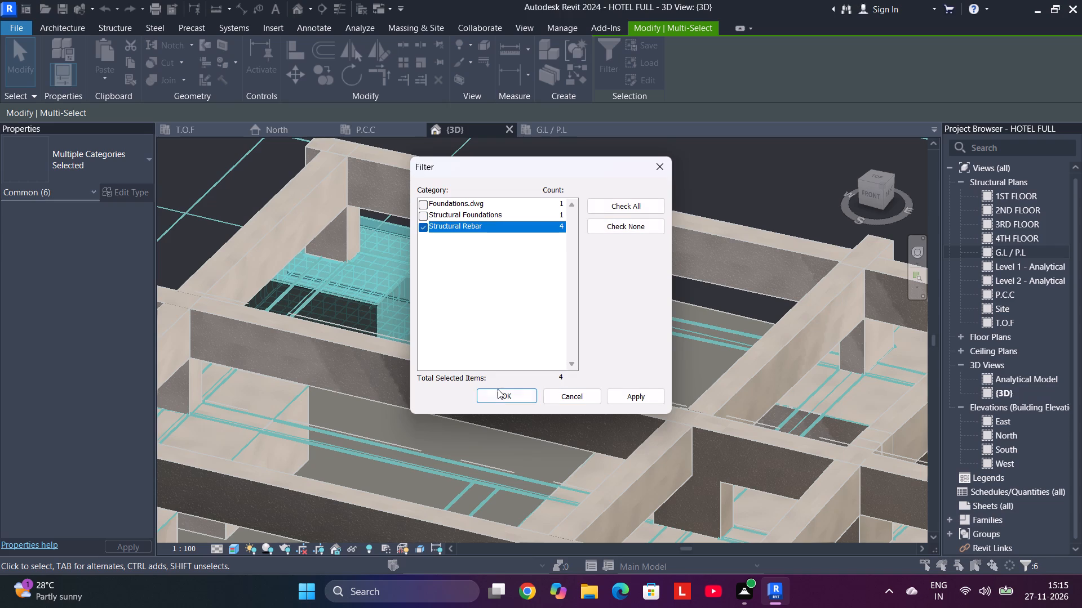
left_click(500, 397)
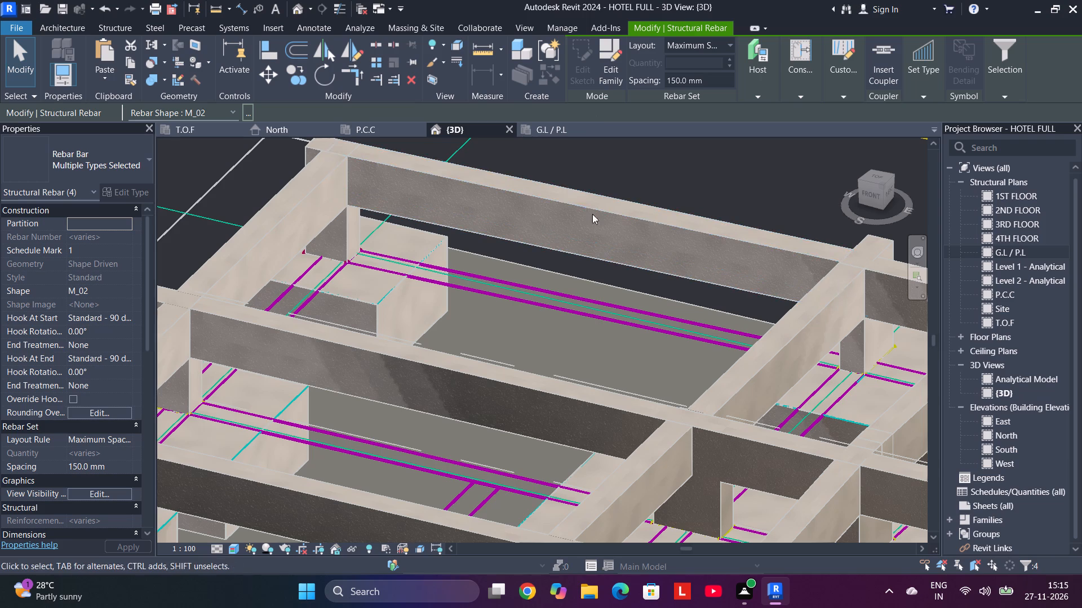
Start Propagate Rebar aligned by face, switch the 3D view to wireframe, and use footing R1's top face as the source.
left_click(755, 77)
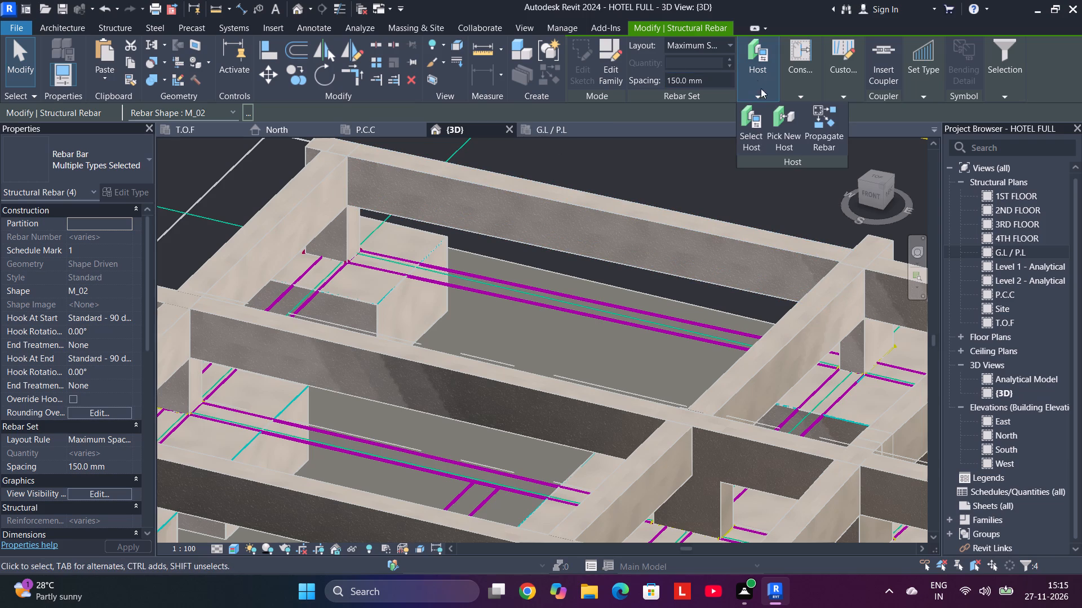
left_click(833, 135)
scroll(371, 296, "up", 3)
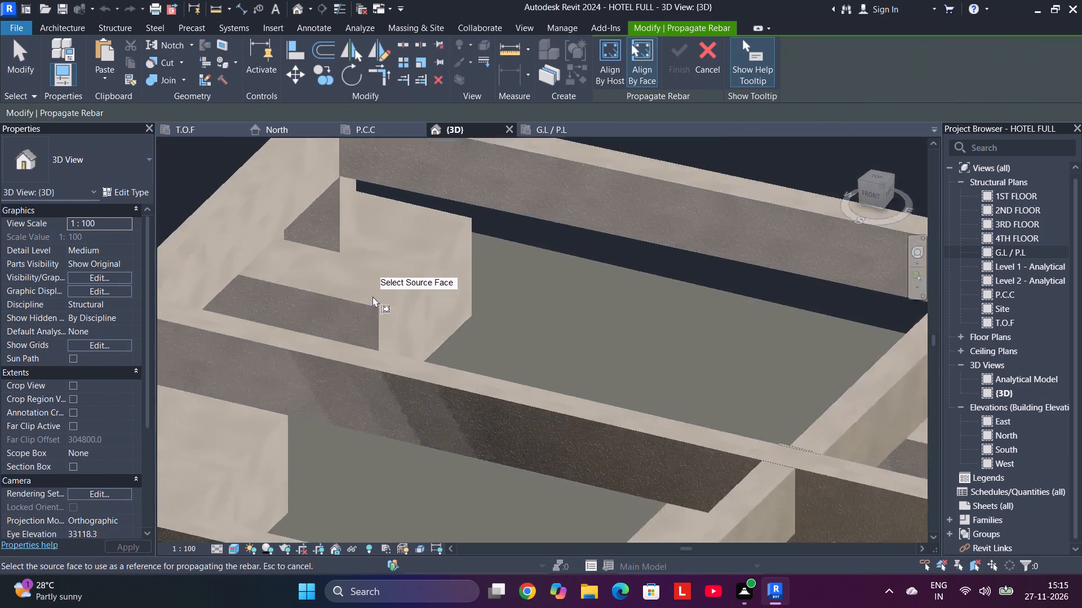
scroll(373, 296, "up", 2)
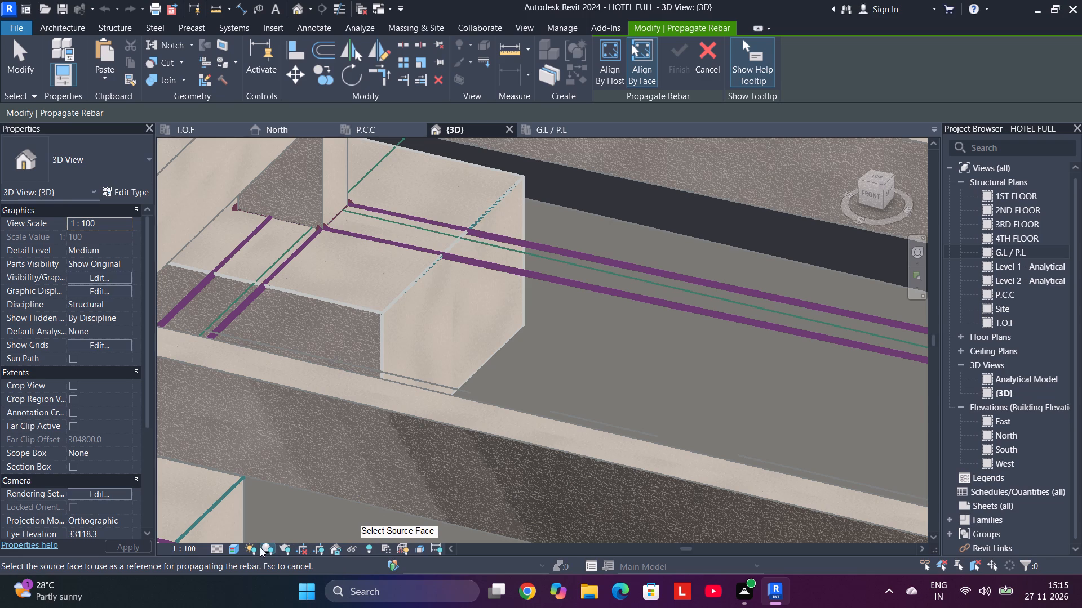
left_click(231, 547)
left_click(282, 466)
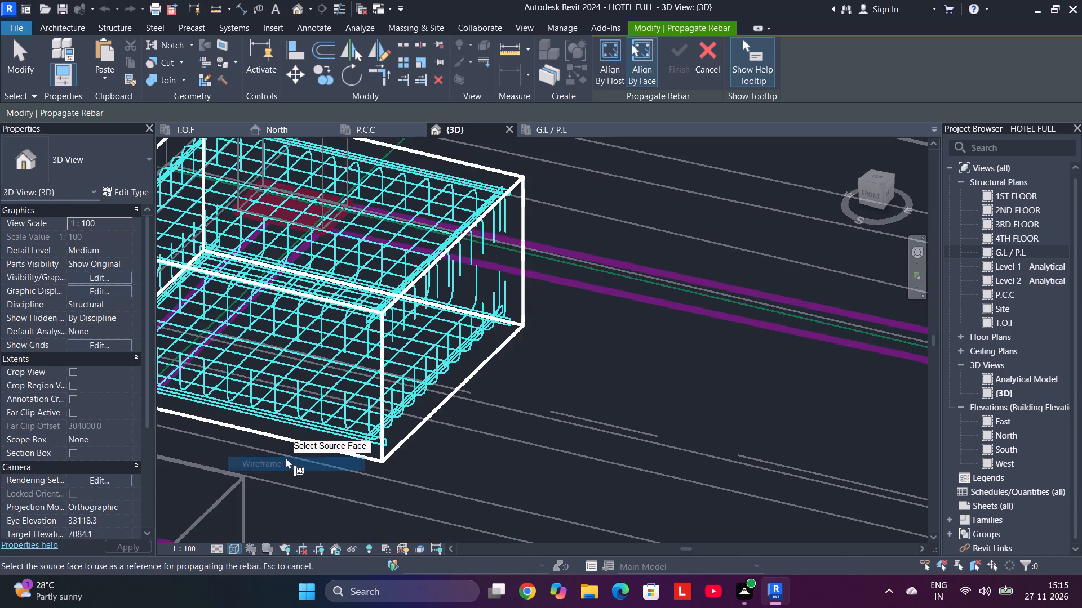
left_click(512, 175)
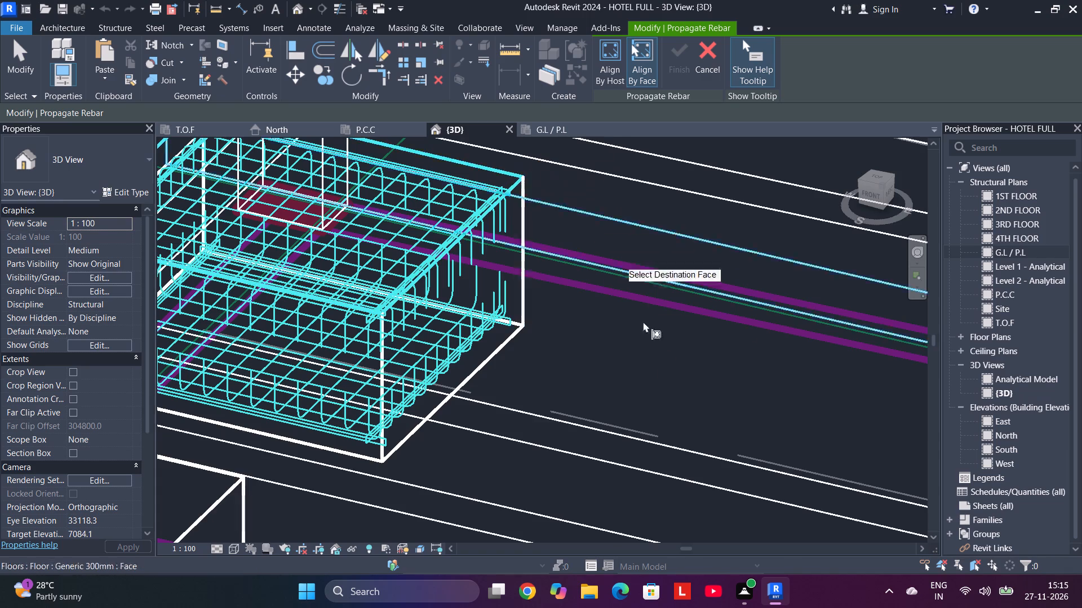
Propagate the rebar to the top faces of the six 2400X2000X900 F2 footings in the row running from R1.
scroll(664, 374, "down", 4)
middle_click_drag(671, 387, 809, 238)
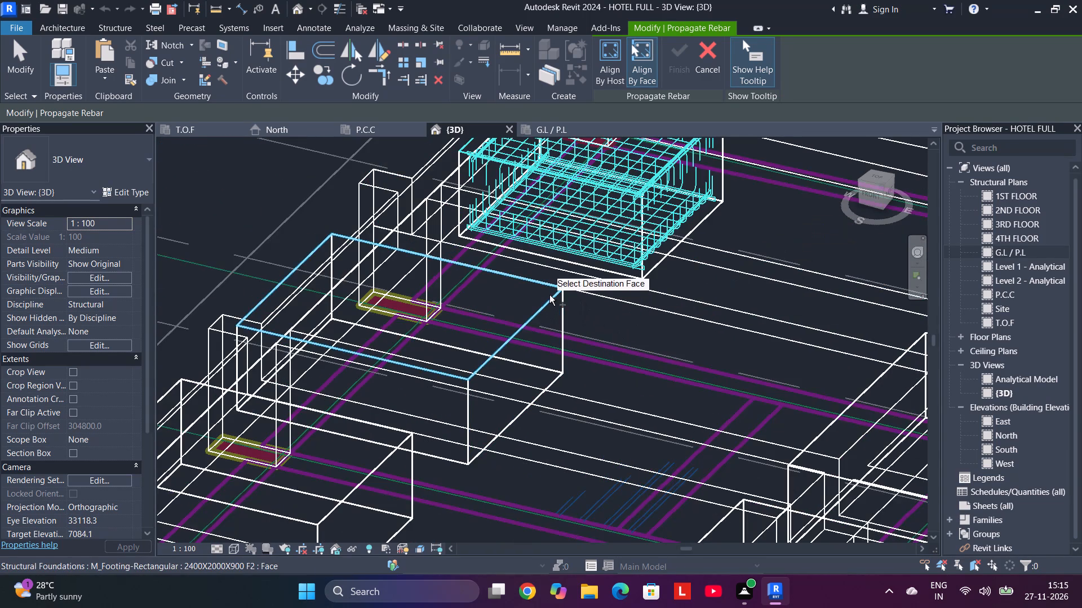
left_click(550, 293)
middle_click_drag(533, 425, 708, 305)
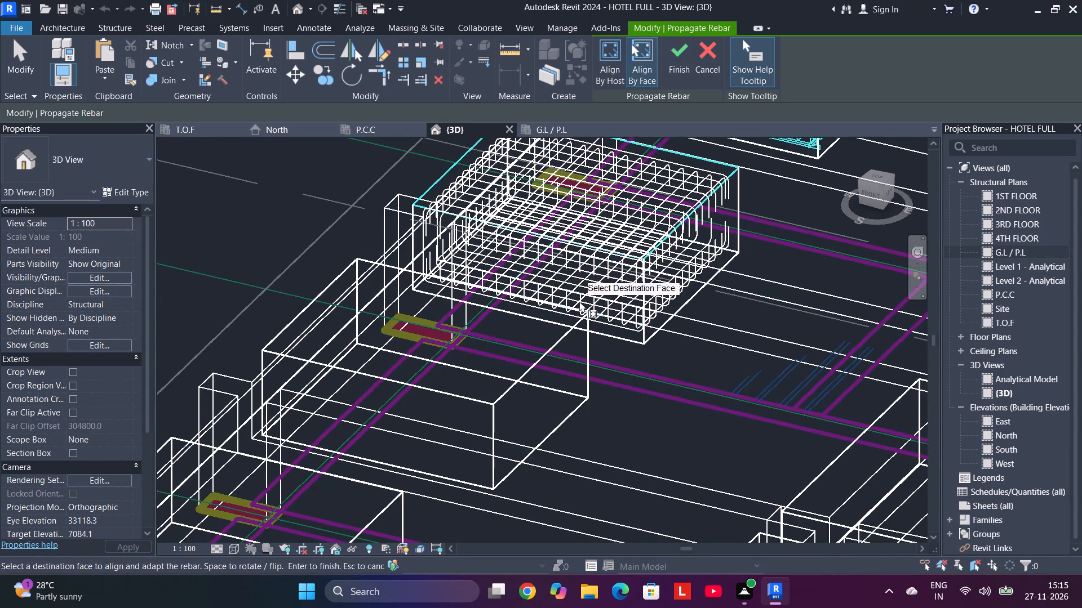
left_click(550, 306)
middle_click_drag(518, 434, 715, 240)
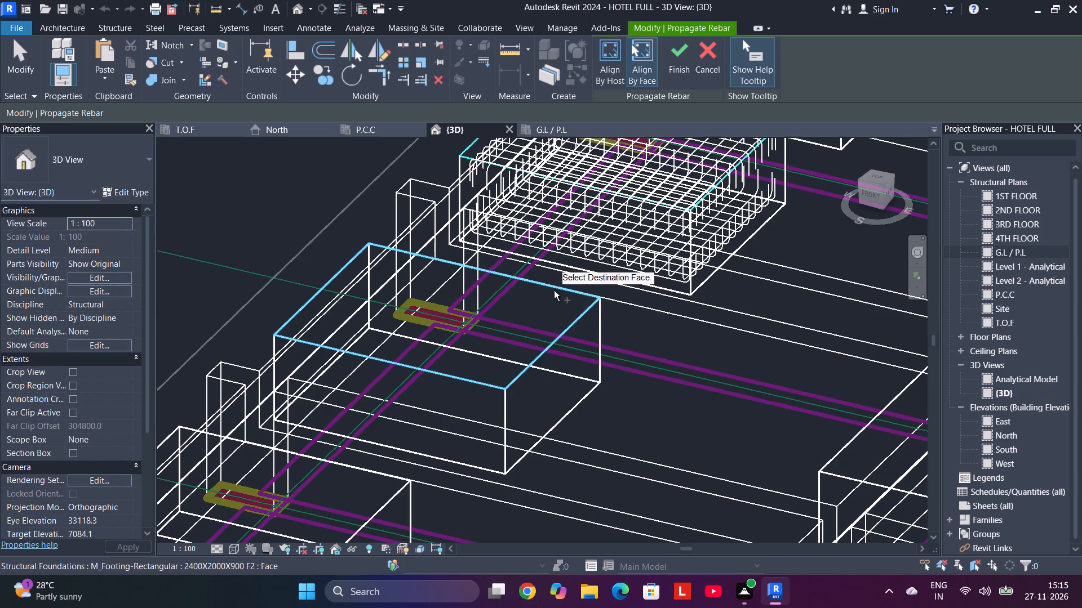
left_click(554, 290)
middle_click_drag(481, 417, 642, 273)
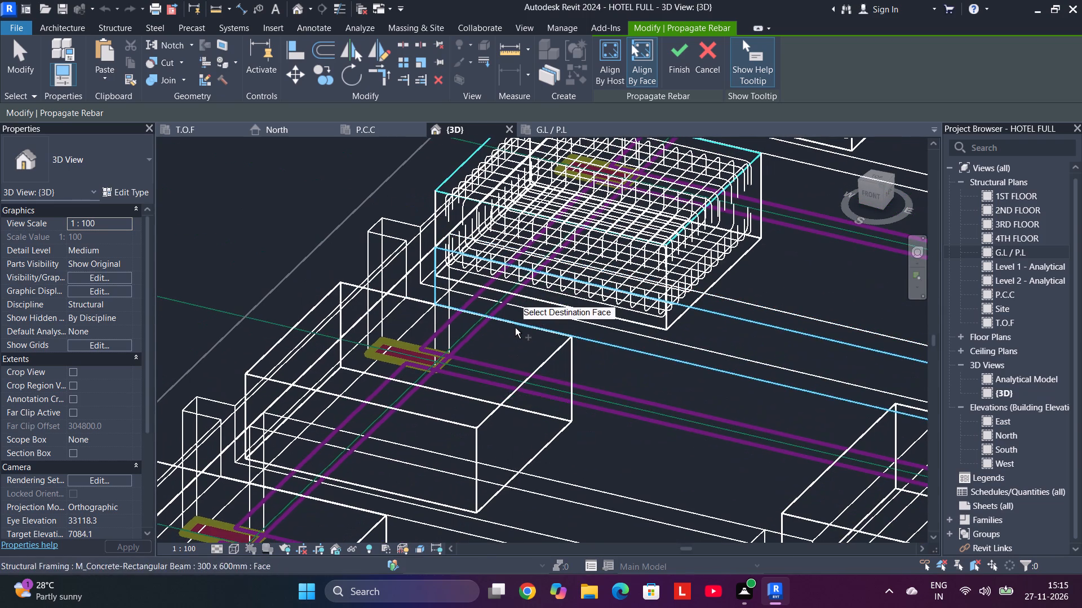
left_click(515, 330)
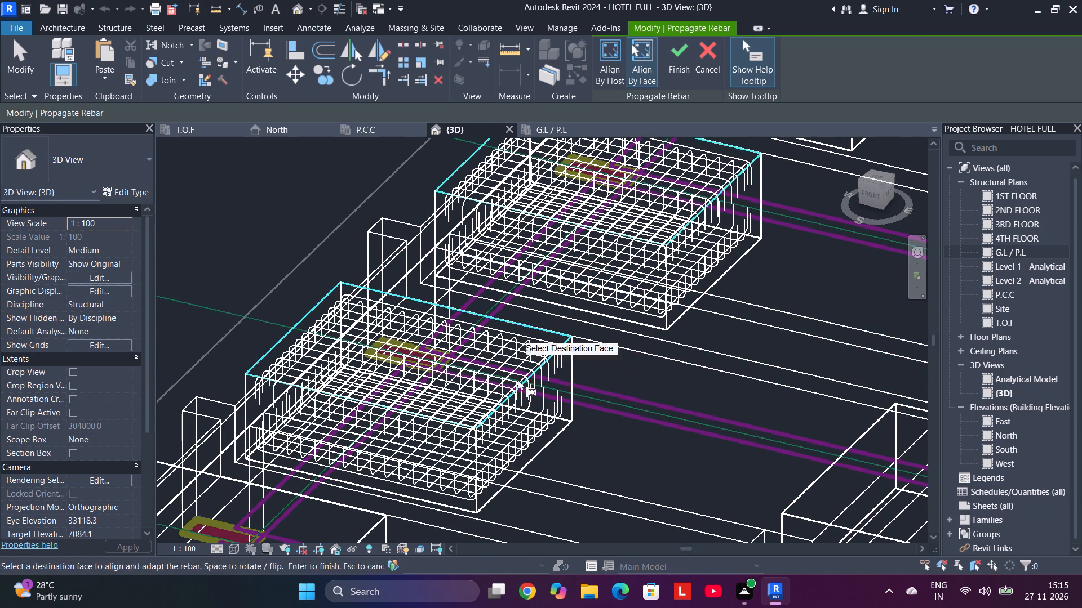
middle_click_drag(517, 409, 708, 270)
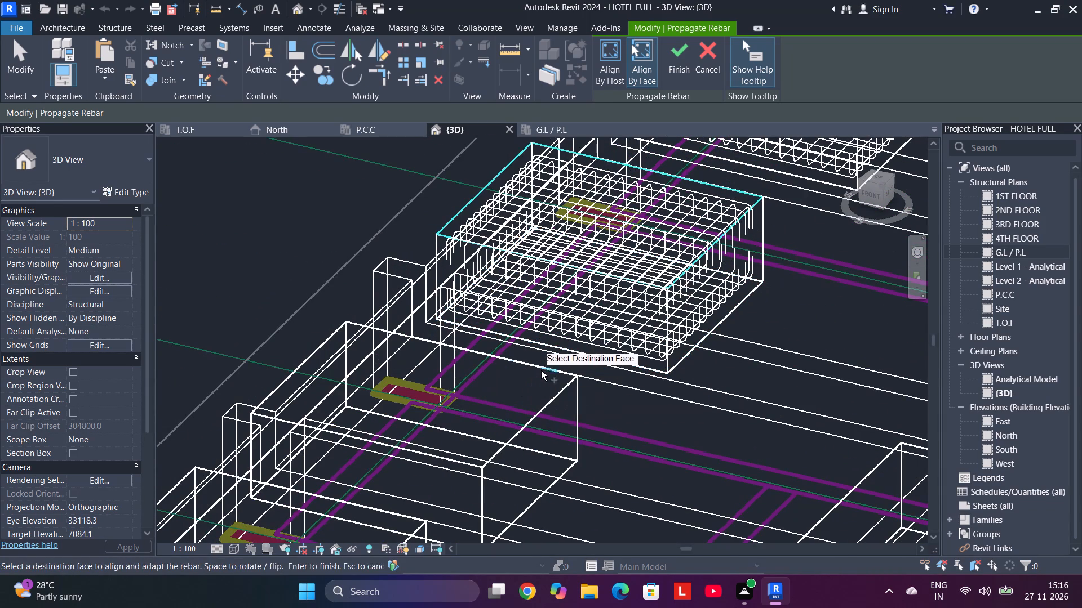
left_click(543, 373)
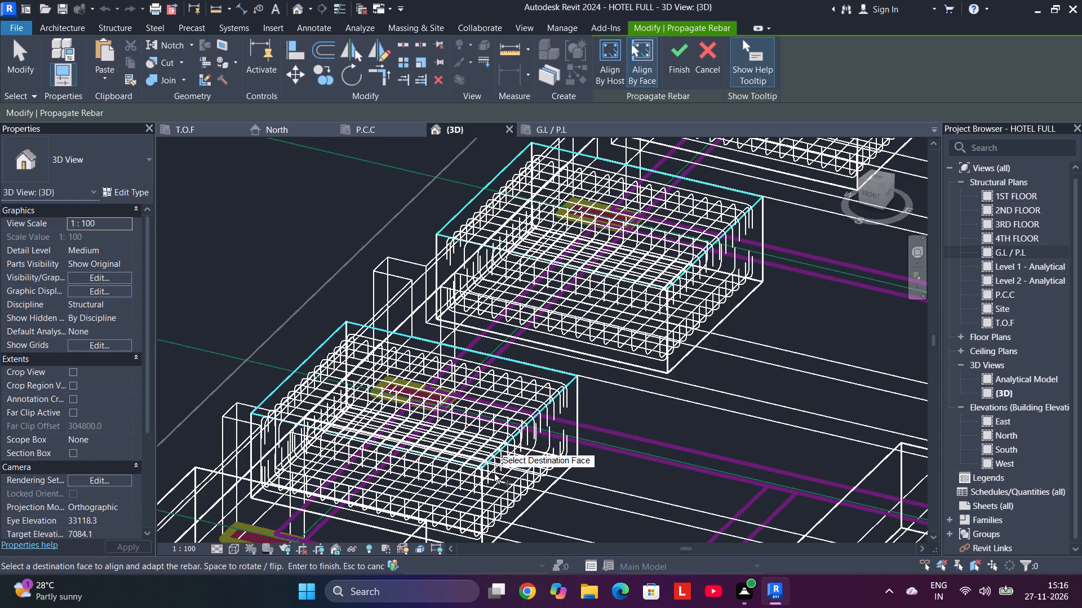
middle_click_drag(494, 473, 656, 278)
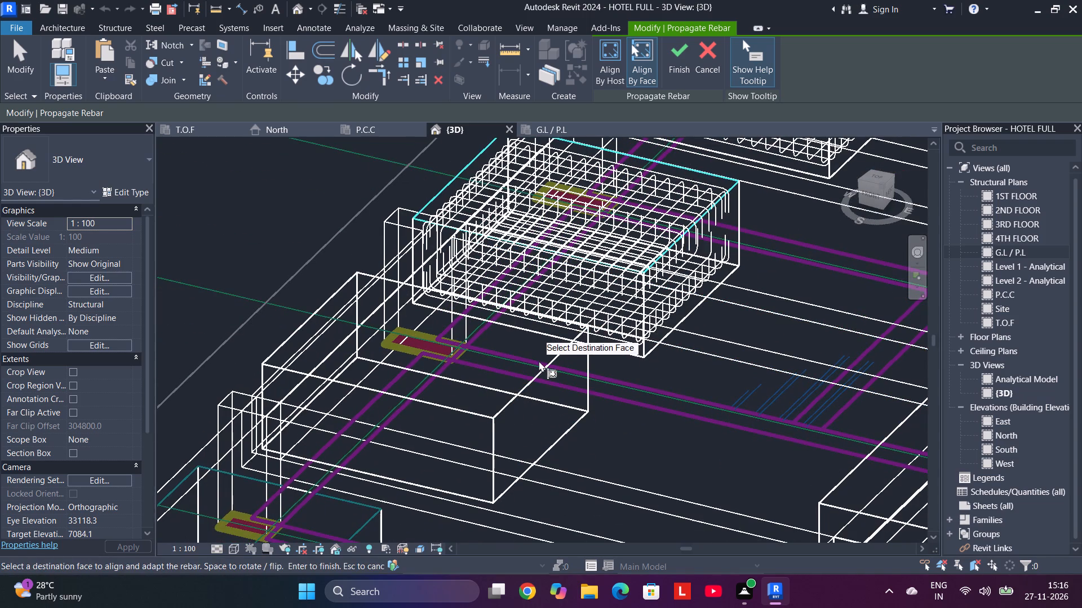
left_click(540, 364)
Propagate the rebar to the top face of the 1900X1700X900 F1 corner footing at the row's far end.
middle_click_drag(472, 431, 704, 244)
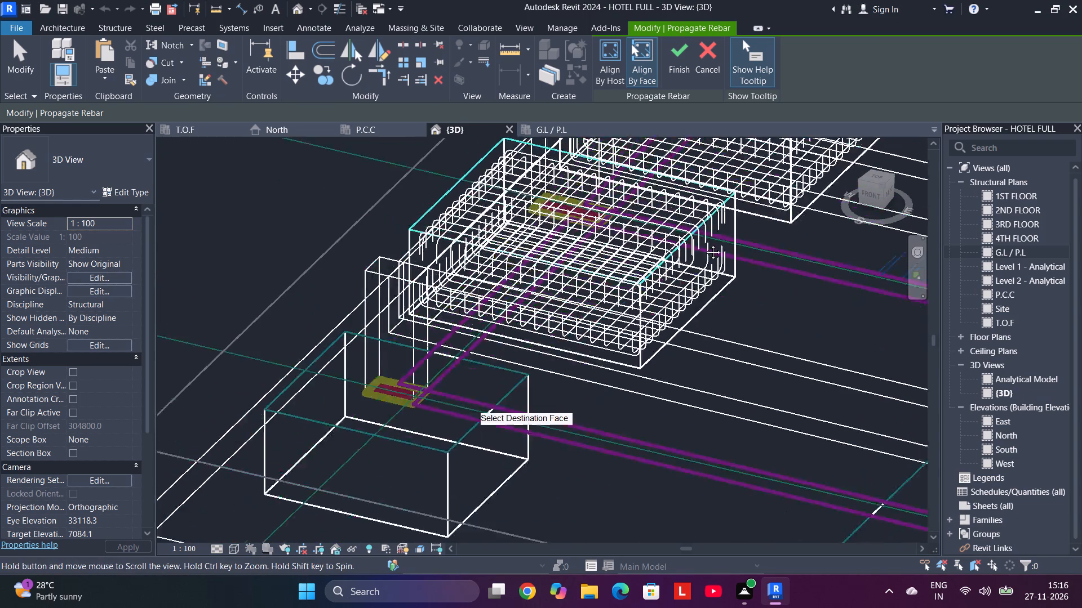
middle_click_drag(704, 244, 709, 240)
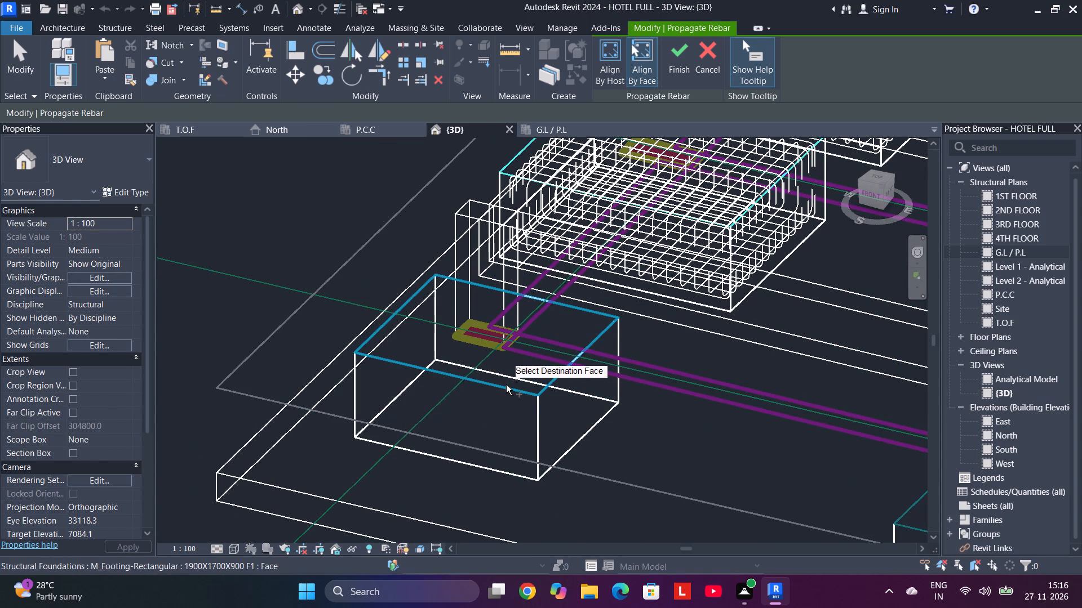
left_click(506, 385)
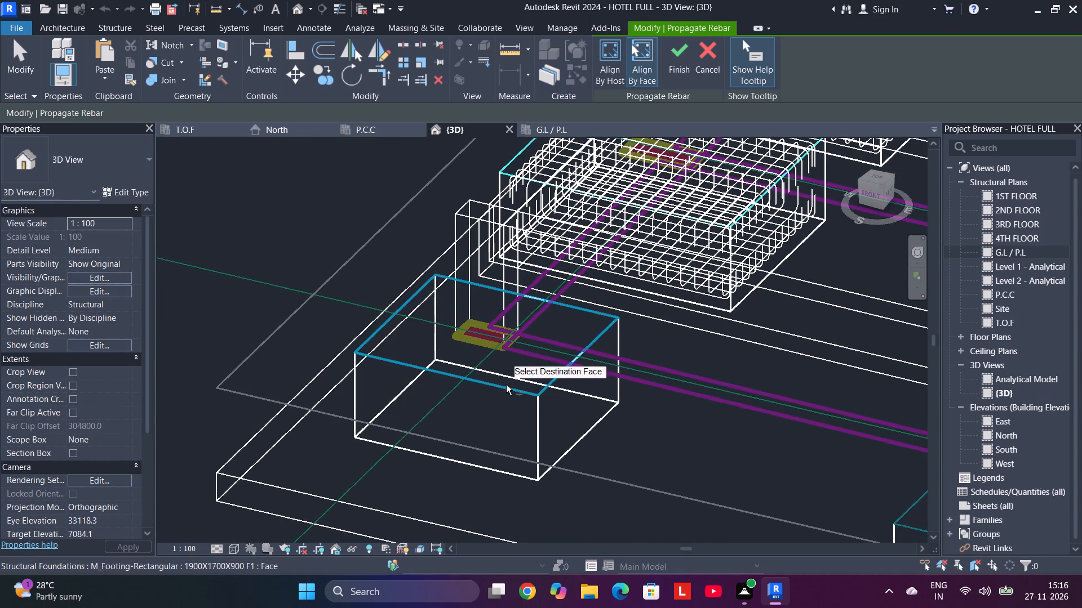
Propagate the rebar to the four elongated two-column footings in the neighbouring row, from its outer end through the 5500X2400X900 F6 footing.
middle_click_drag(839, 447, 385, 294)
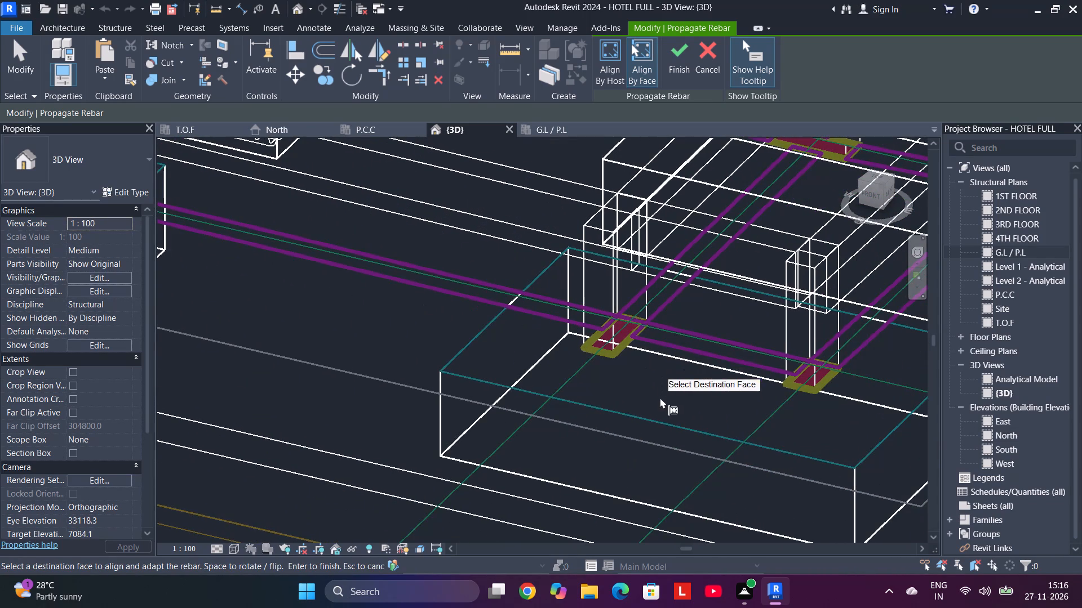
left_click(645, 414)
middle_click_drag(717, 322, 631, 500)
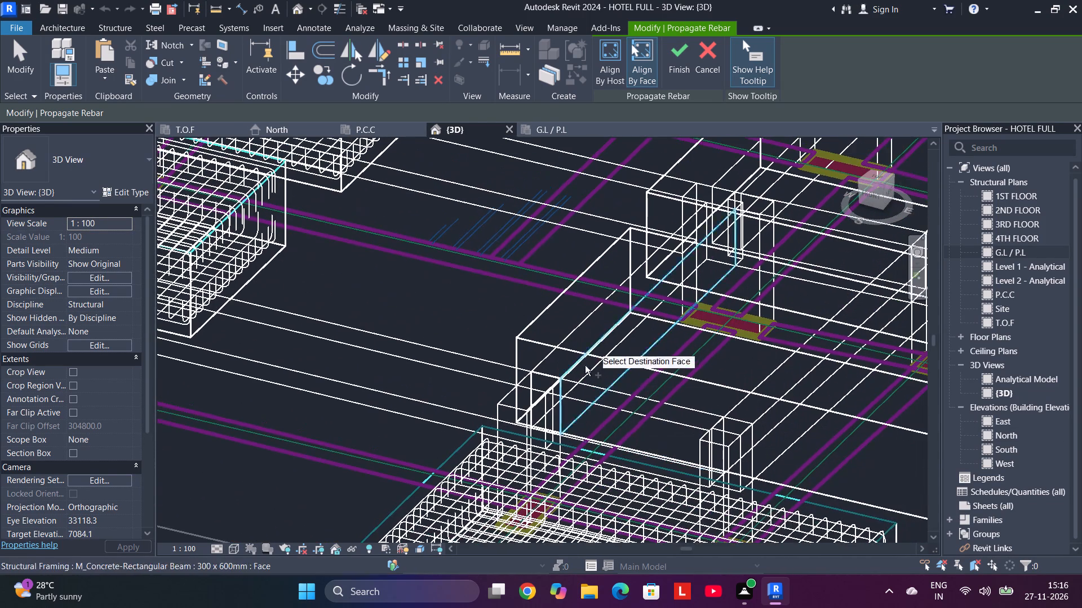
scroll(651, 332, "down", 4)
middle_click_drag(870, 382, 485, 381)
left_click(543, 352)
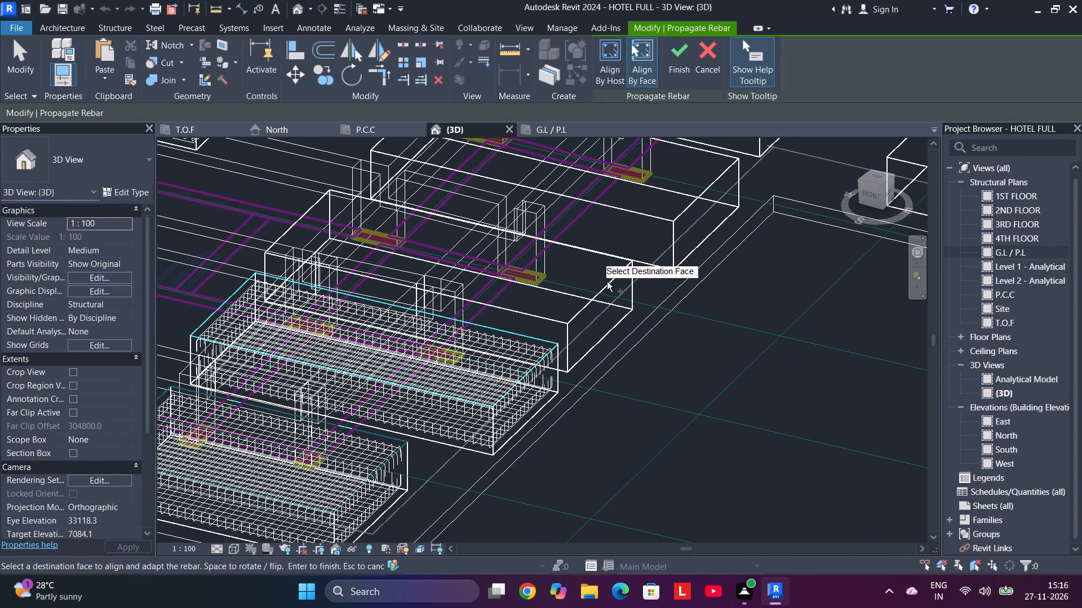
left_click(617, 271)
middle_click_drag(696, 236, 666, 447)
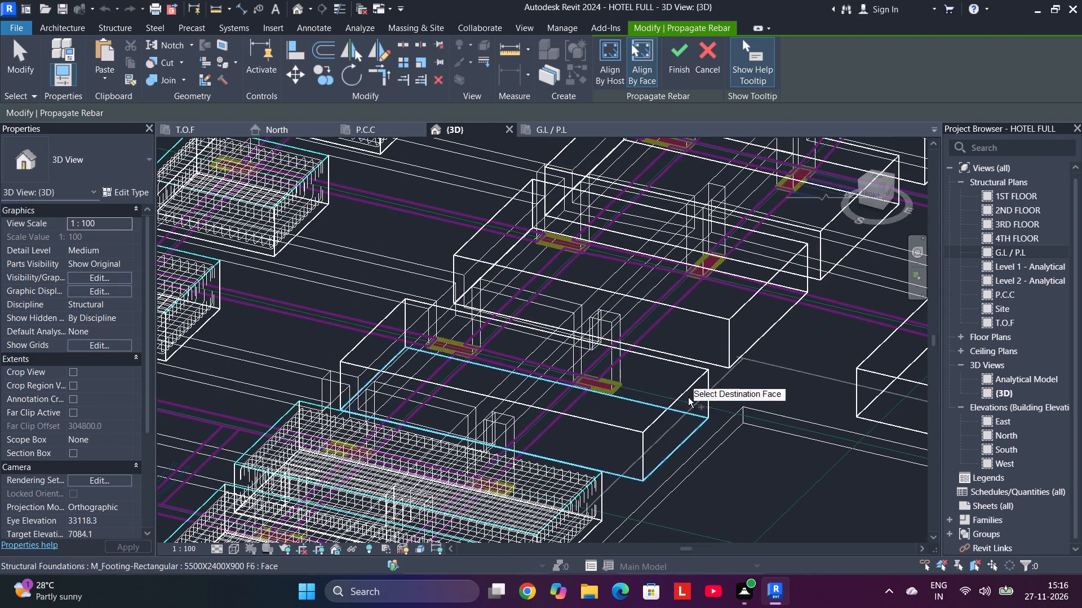
left_click(691, 378)
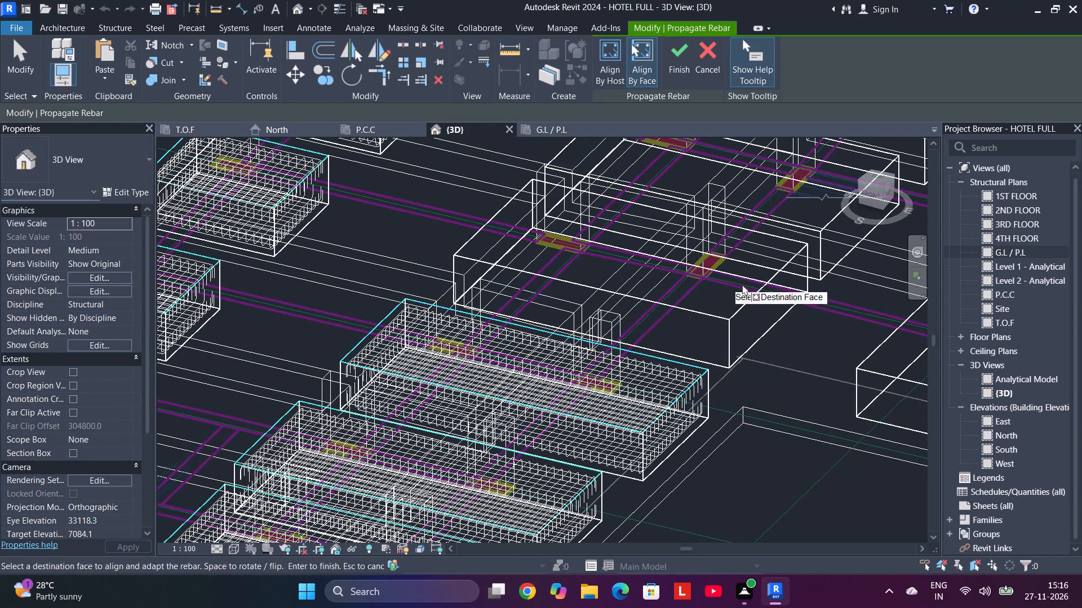
Propagate the rebar to the remaining four two-column footings in the row, from the 5000X2900X900 F5 footings to the far-end footing.
middle_click_drag(749, 271, 659, 359)
scroll(681, 361, "up", 1)
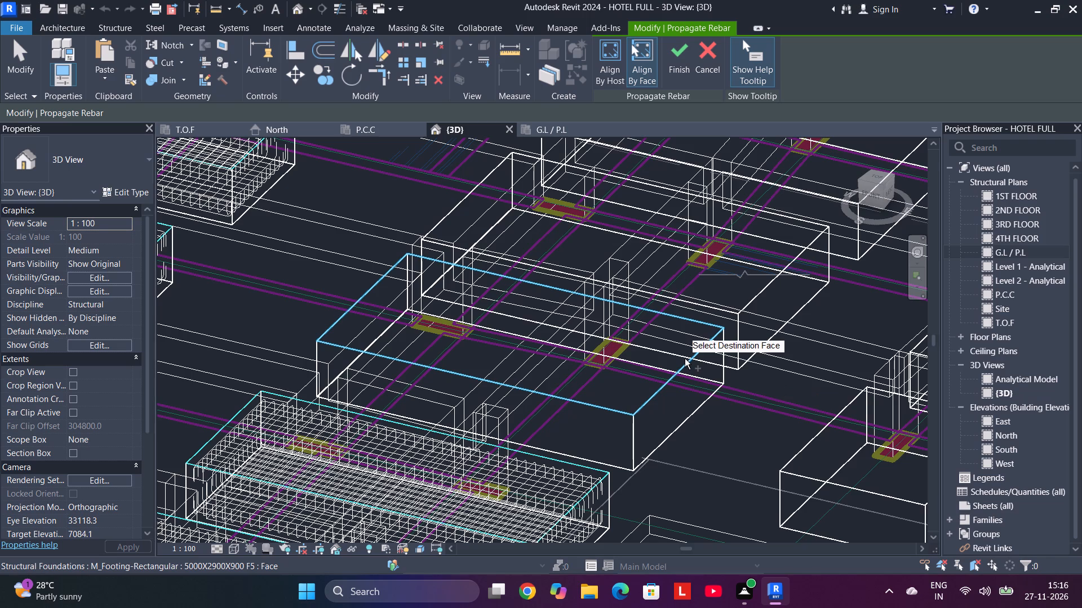
left_click(685, 359)
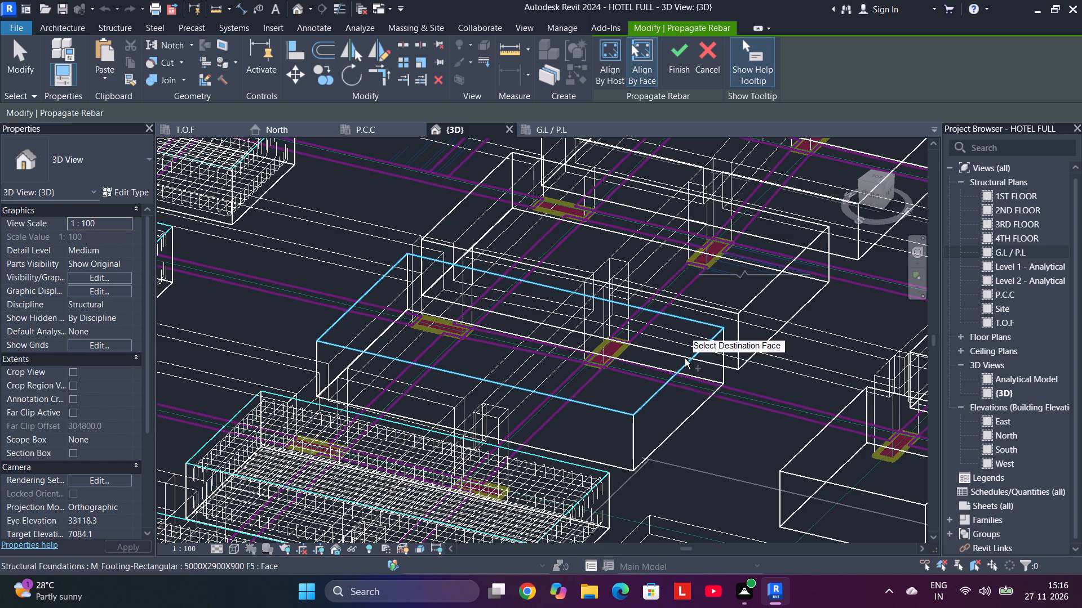
middle_click_drag(753, 310, 693, 403)
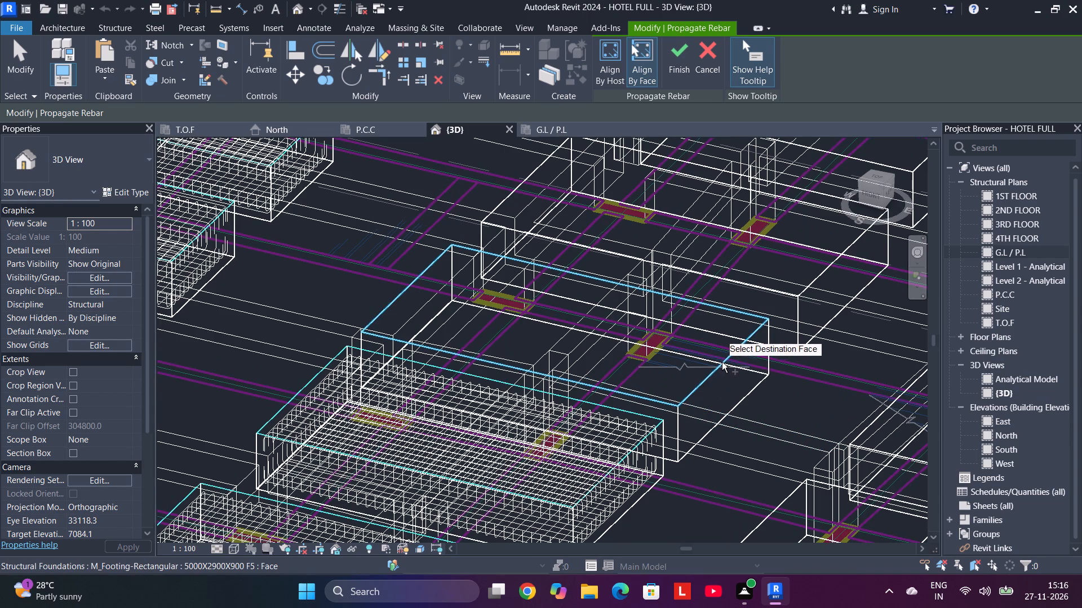
left_click(722, 361)
middle_click_drag(764, 323, 653, 442)
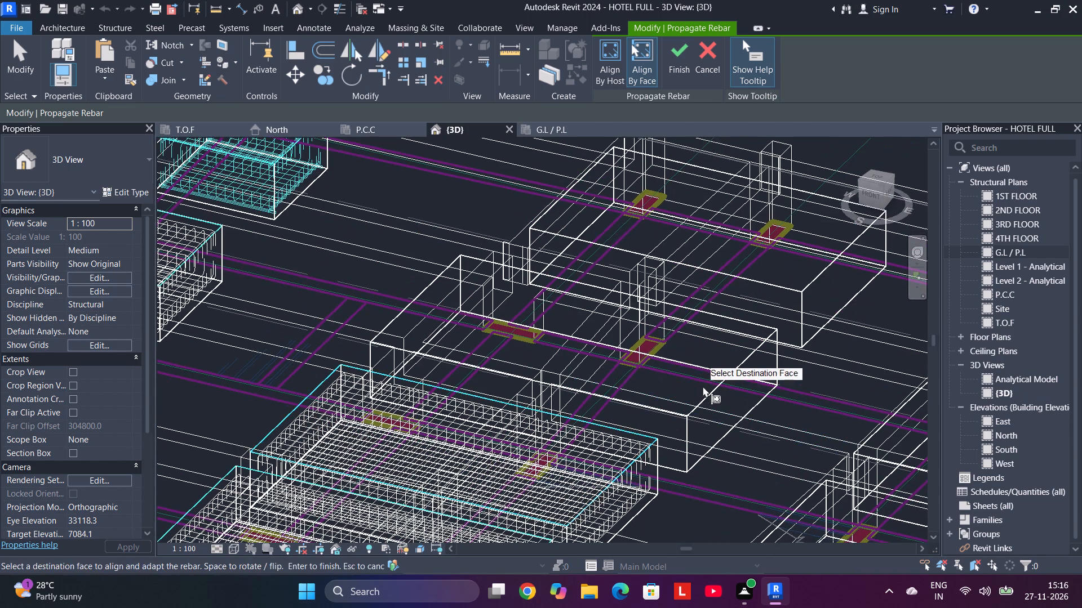
left_click(707, 391)
middle_click_drag(798, 323, 613, 436)
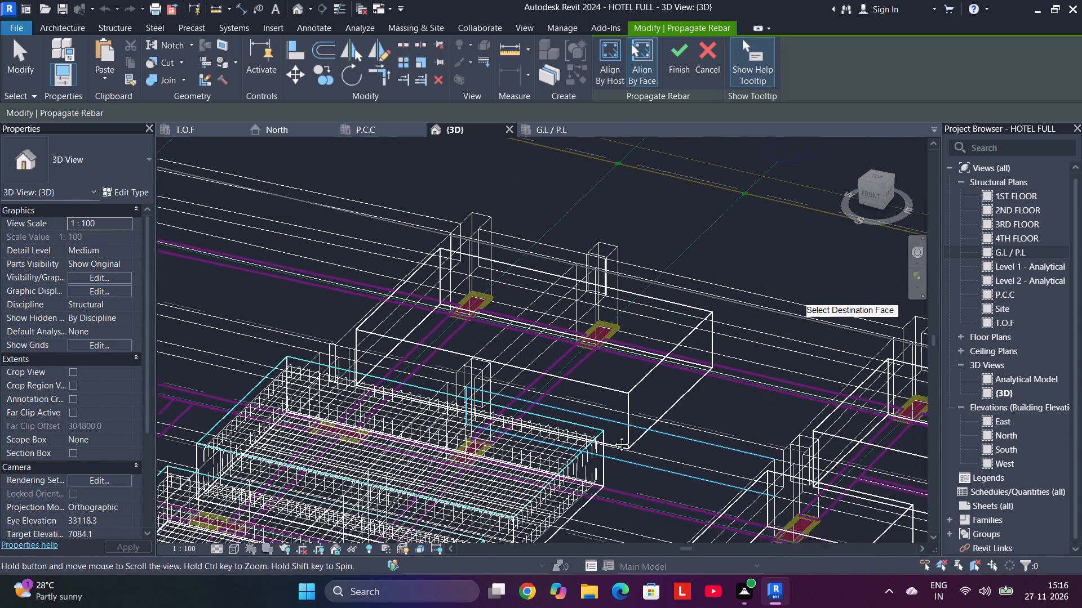
middle_click_drag(613, 436, 613, 436)
left_click(653, 365)
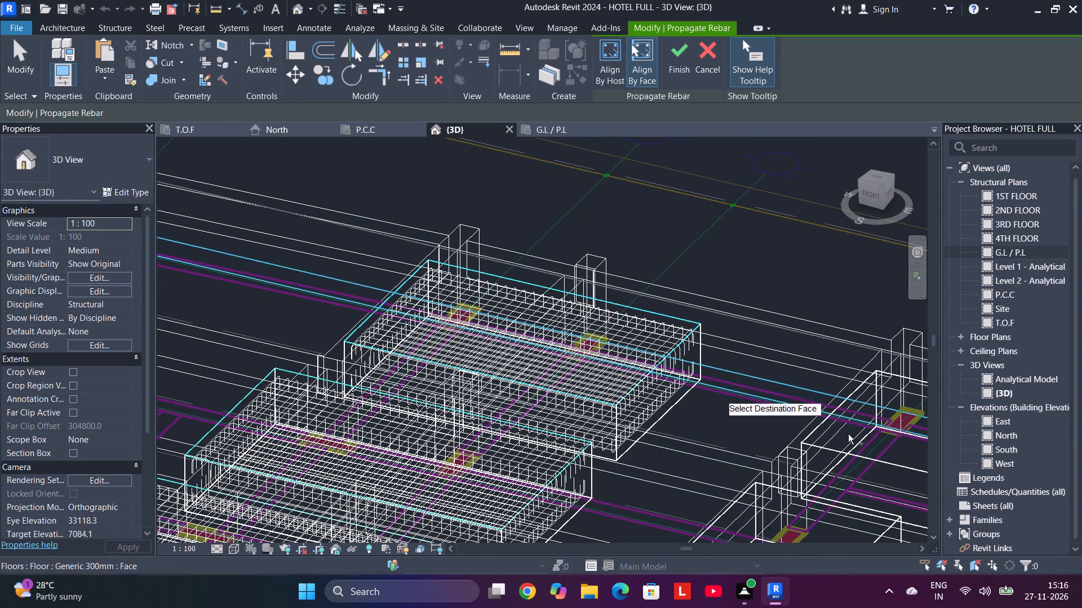
Propagate the rebar to the top faces of the adjacent row's four single-column footings, from the 2400X2000X900 F2 end through the 2300X2800X900 F3 footings.
middle_click_drag(849, 437, 446, 375)
left_click(571, 361)
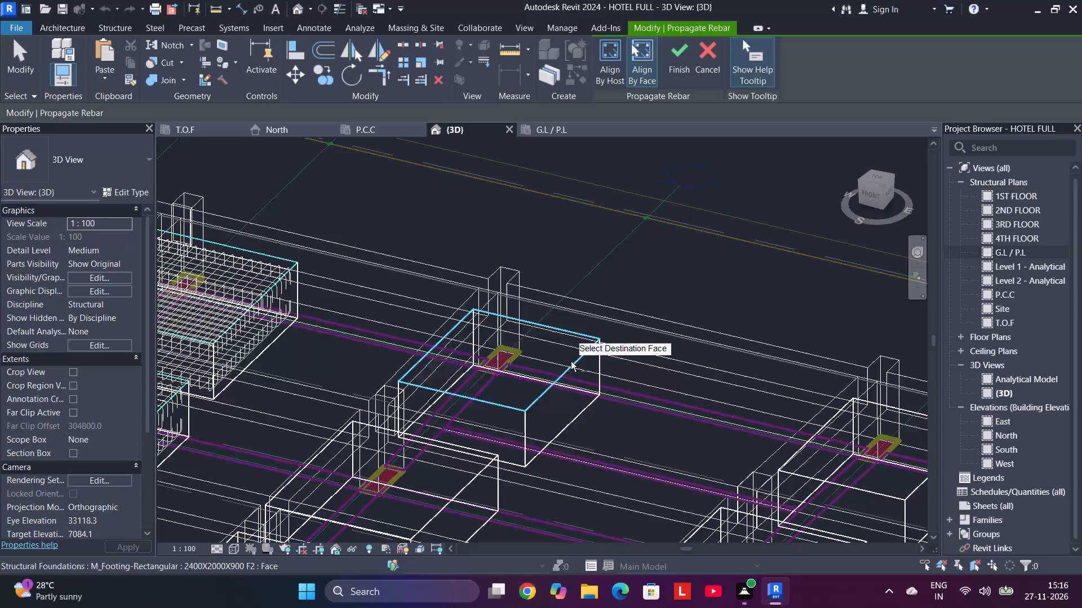
middle_click_drag(505, 481, 598, 317)
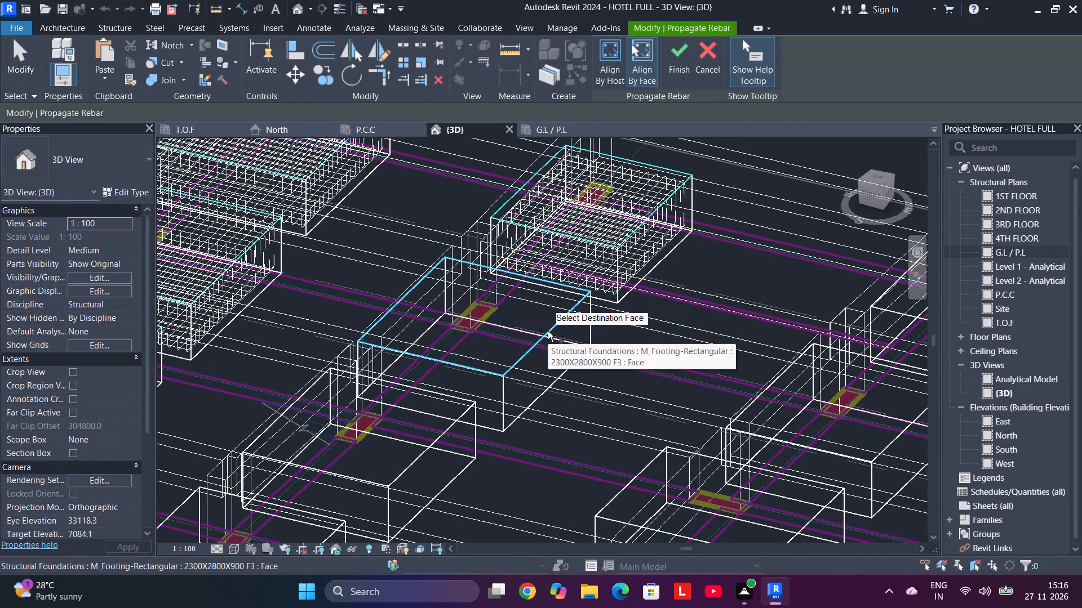
left_click(548, 329)
middle_click_drag(481, 457, 626, 313)
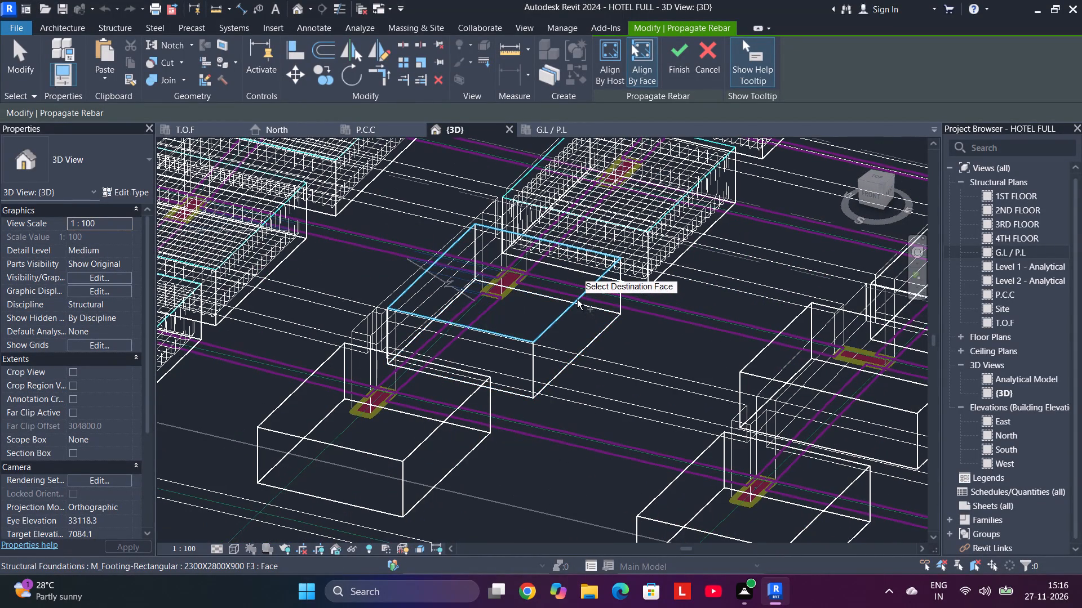
left_click(577, 299)
middle_click_drag(456, 446, 573, 346)
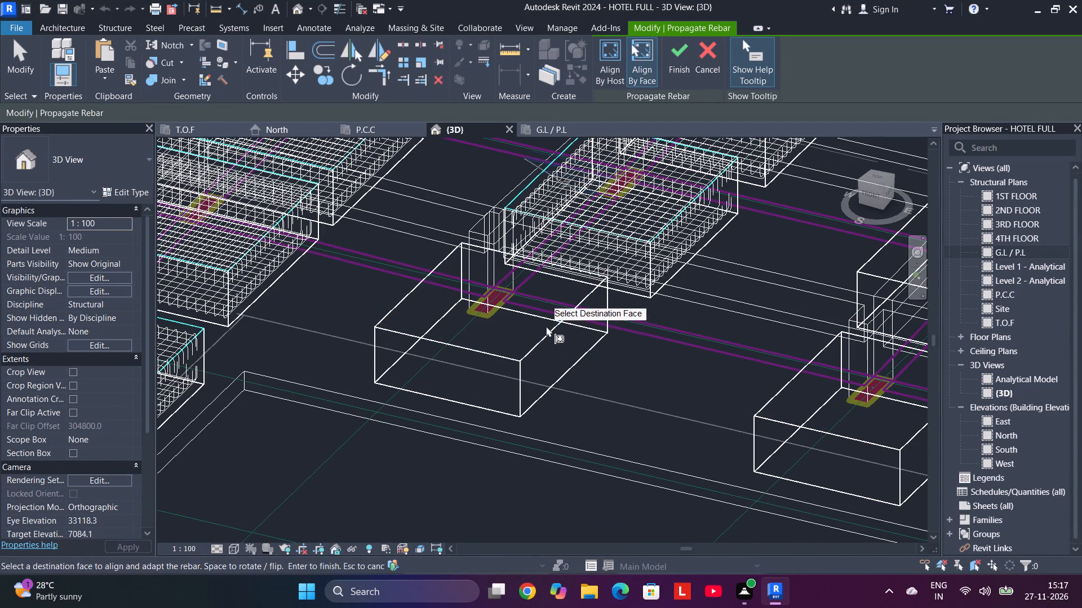
left_click(536, 339)
Propagate the rebar to the following row's four footings, from the 2300X2800X900 F3 end footing to the 2400X2000X900 F2 footing at the other end.
scroll(721, 329, "down", 2)
middle_click_drag(721, 329, 677, 356)
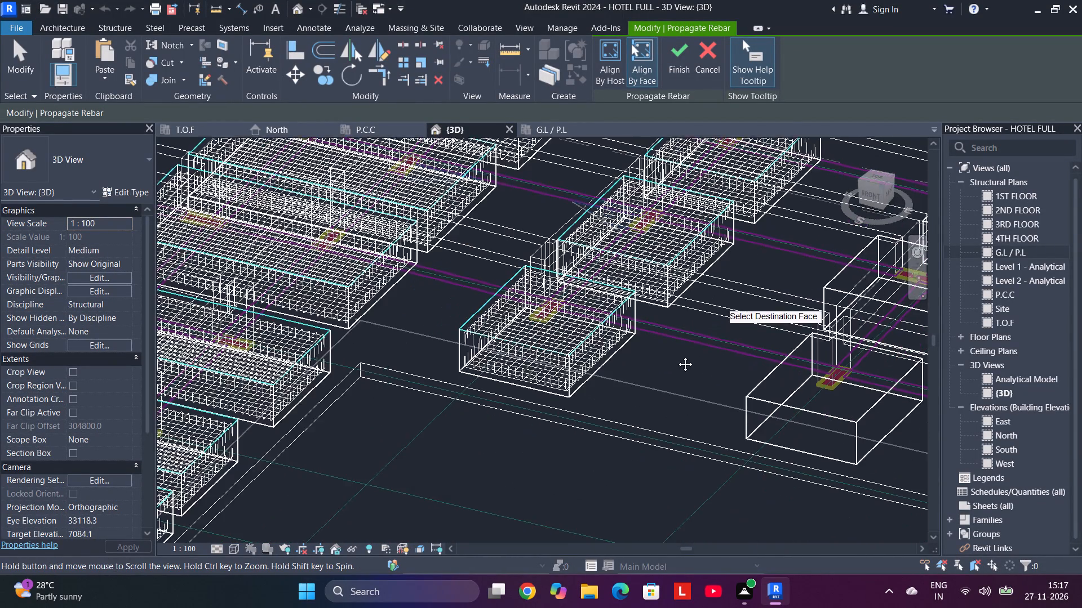
middle_click_drag(677, 356, 387, 319)
middle_click(387, 319)
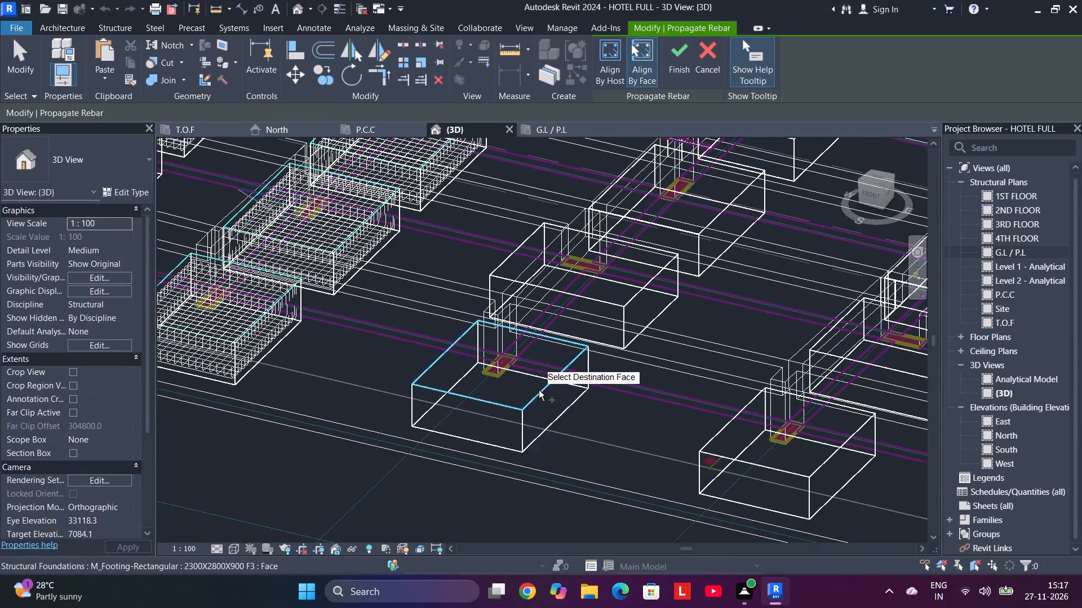
left_click(539, 390)
left_click(633, 293)
middle_click_drag(690, 258, 689, 263)
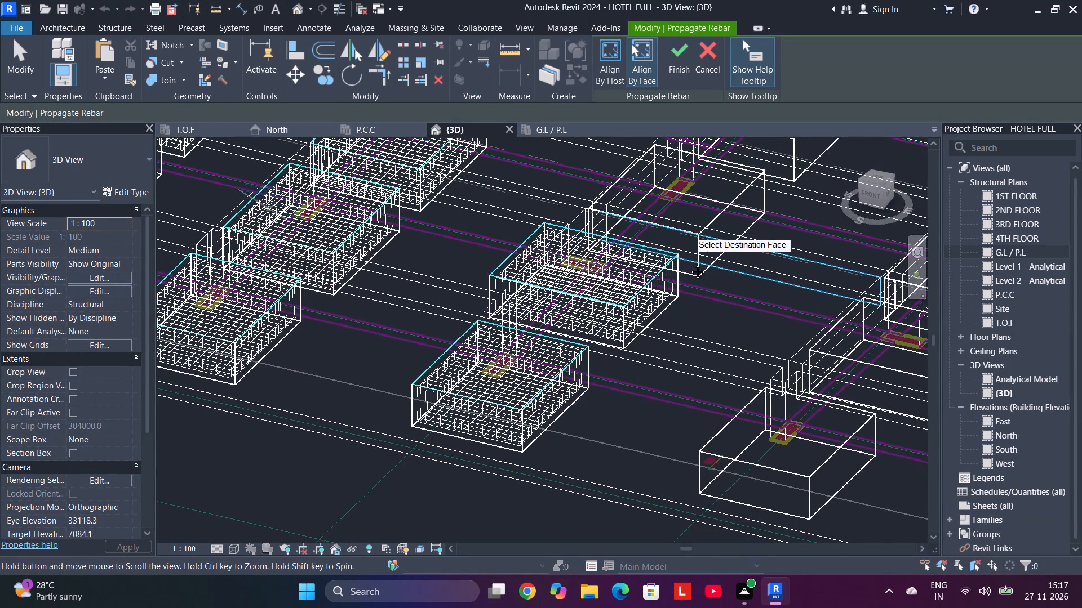
middle_click_drag(689, 263, 521, 388)
left_click(549, 343)
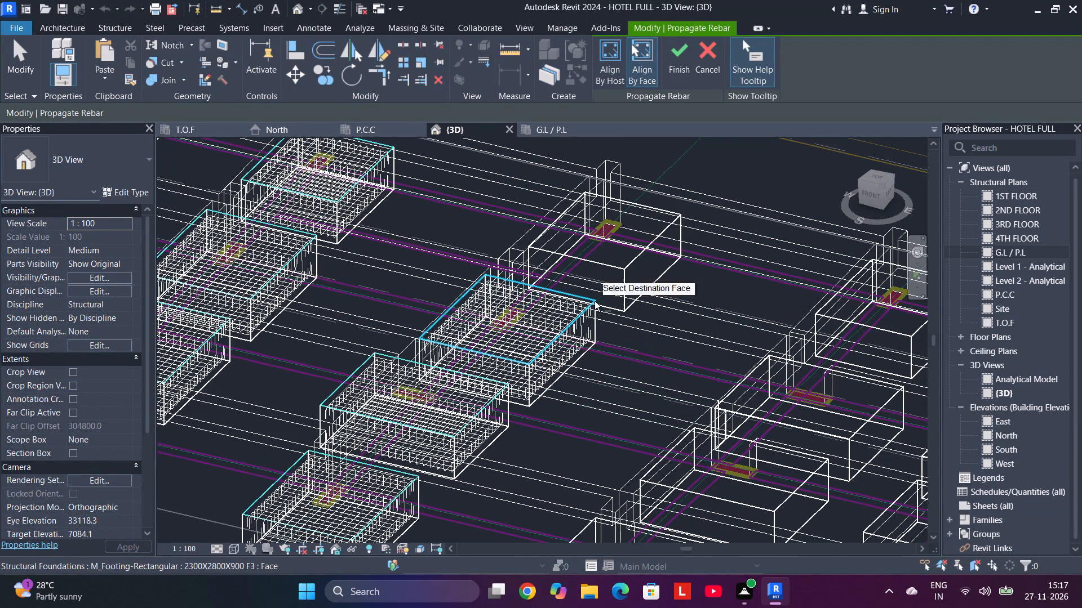
double_click(641, 249)
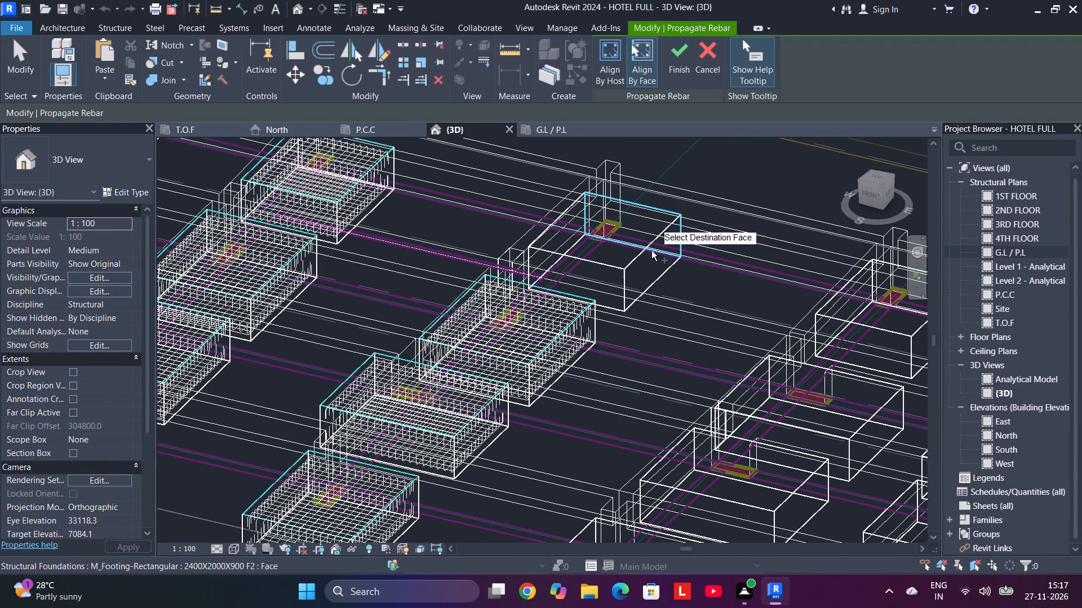
left_click(627, 261)
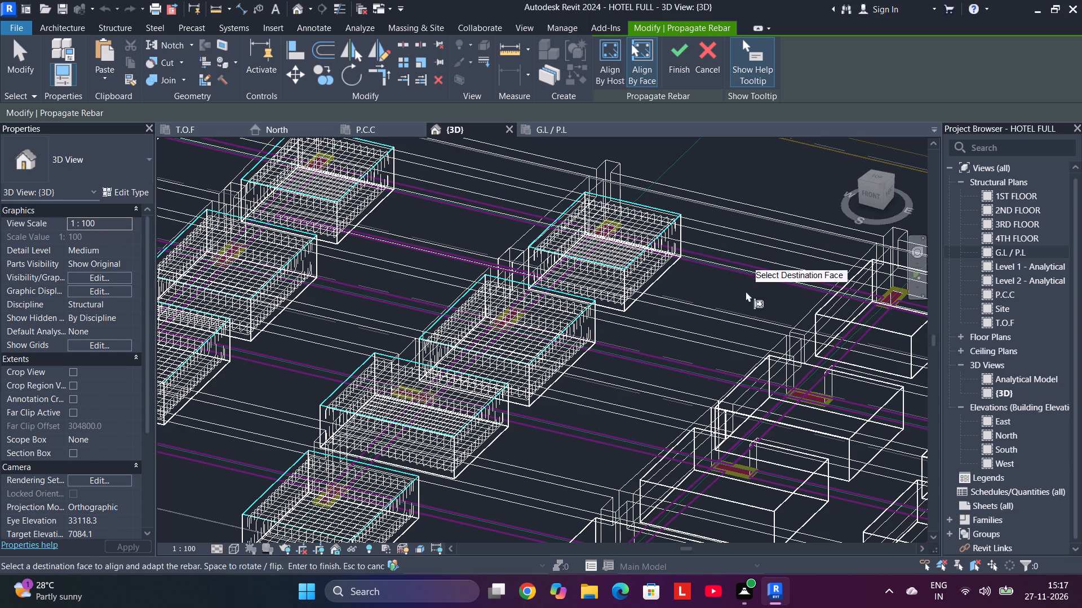
Propagate the rebar to the next unreinforced row of footings, beginning at its 2400X2000X900 F2 end footing.
middle_click_drag(609, 324, 224, 310)
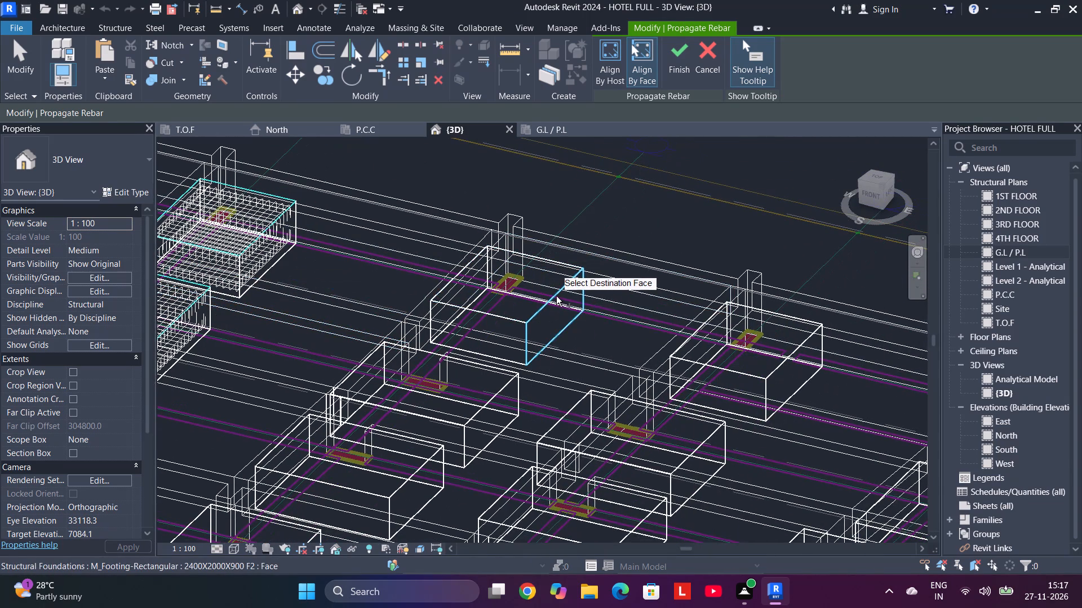
scroll(556, 296, "up", 2)
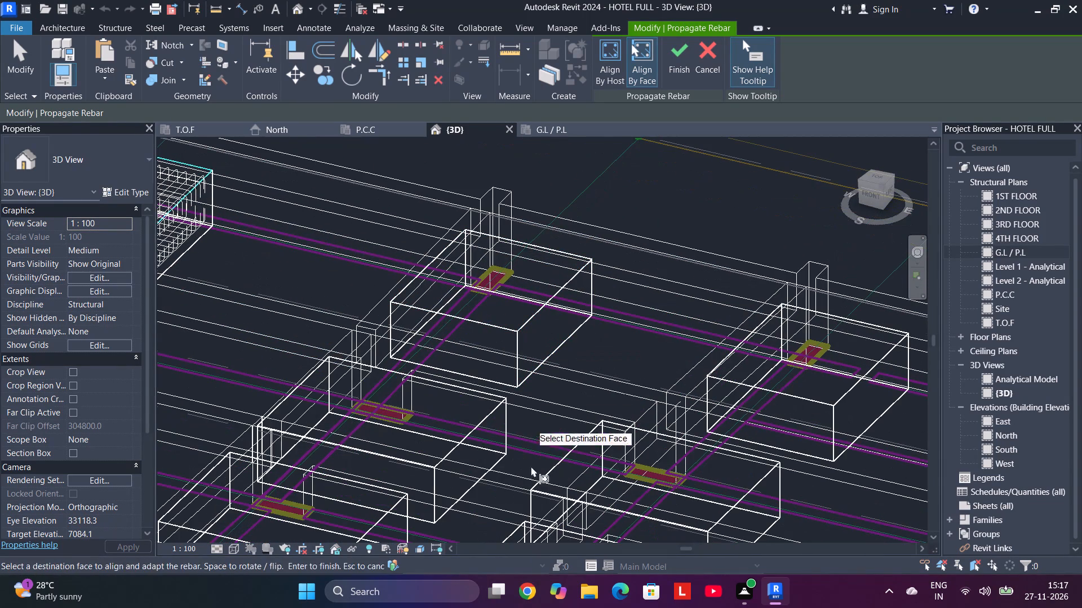
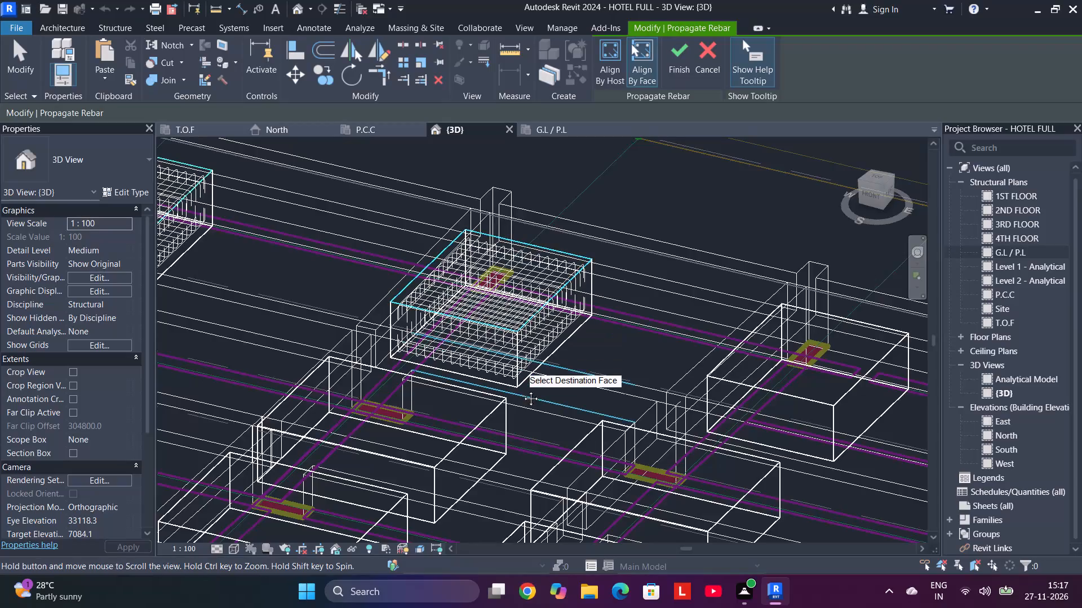
Propagate the rebar to the row's remaining three footings, from the two middle 2300X2800X900 F3 footings to the far-end footing.
left_click(513, 351)
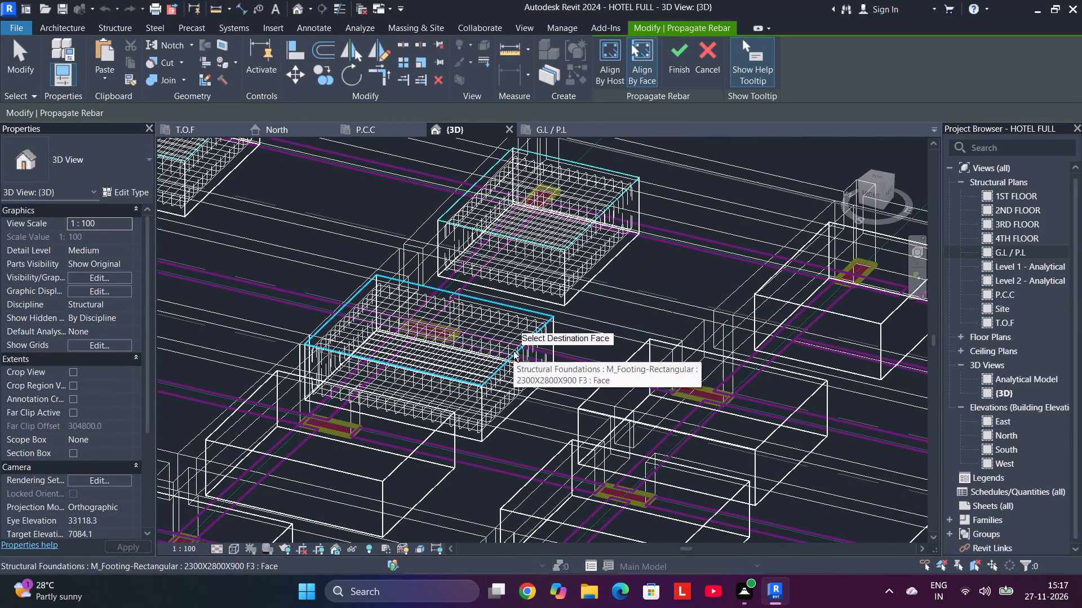
middle_click_drag(539, 425, 618, 319)
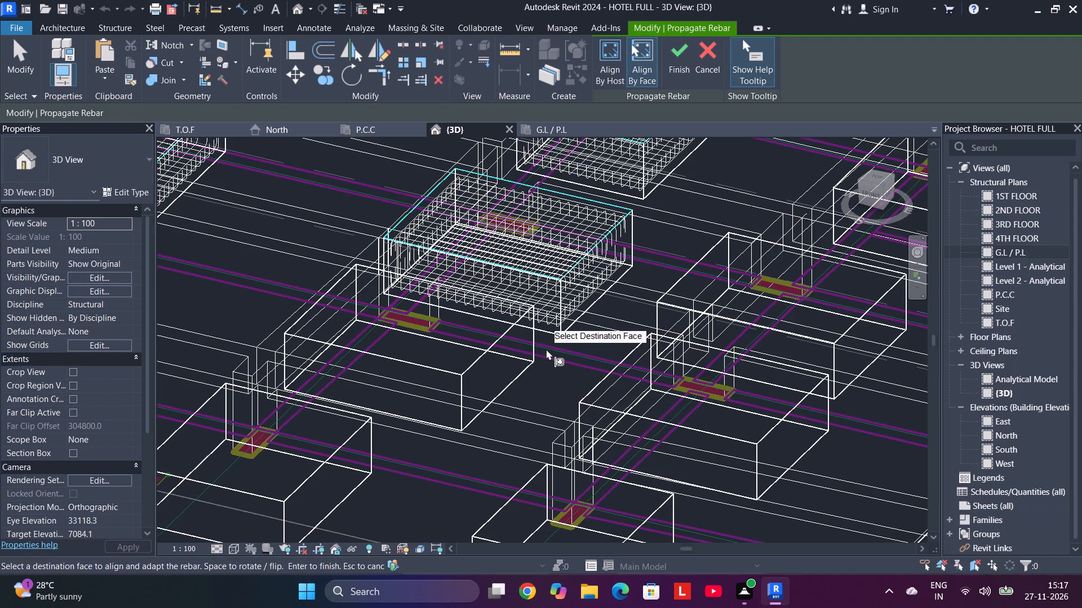
left_click(469, 360)
middle_click_drag(412, 404, 553, 283)
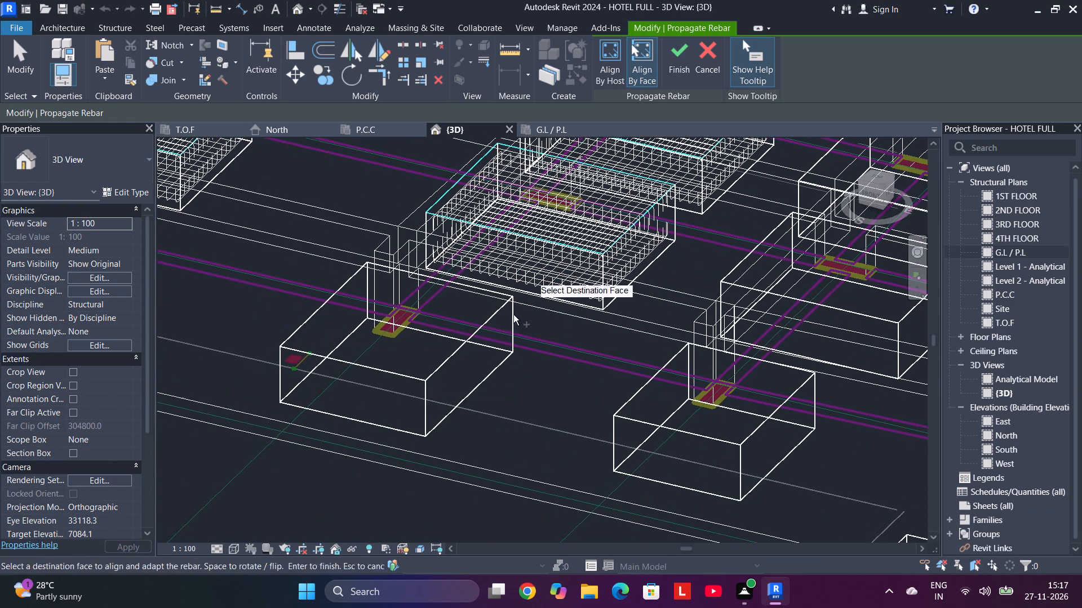
left_click(448, 352)
Propagate the rebar to the adjacent row's four single-column footings, from the 2400X2000X900 F2 end footing through the 2300X2800X900 F3 footings to the opposite end.
middle_click_drag(646, 413, 381, 354)
left_click(460, 377)
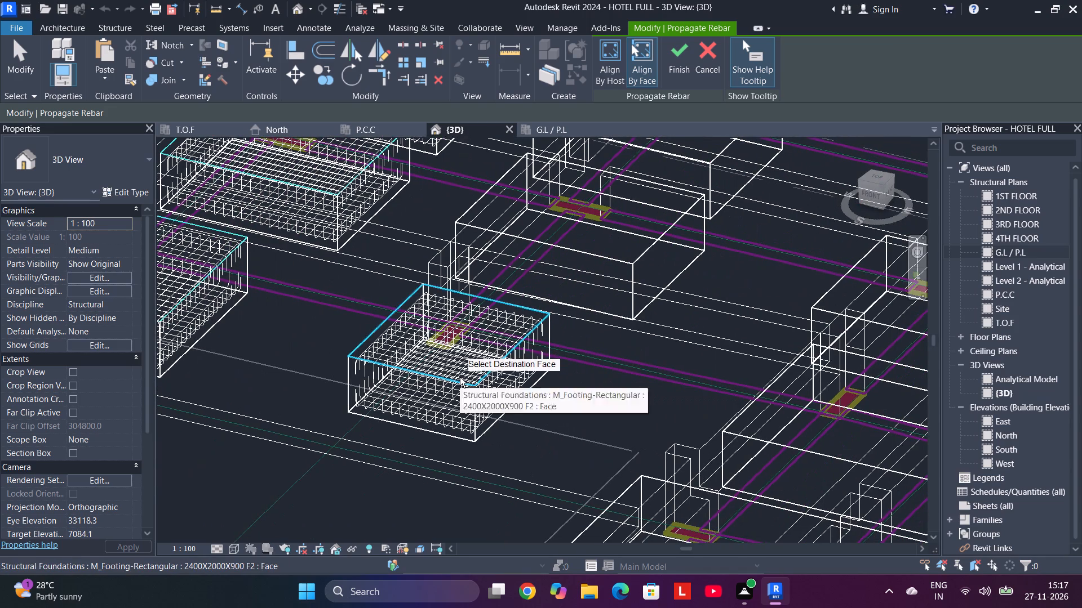
middle_click_drag(595, 412, 450, 501)
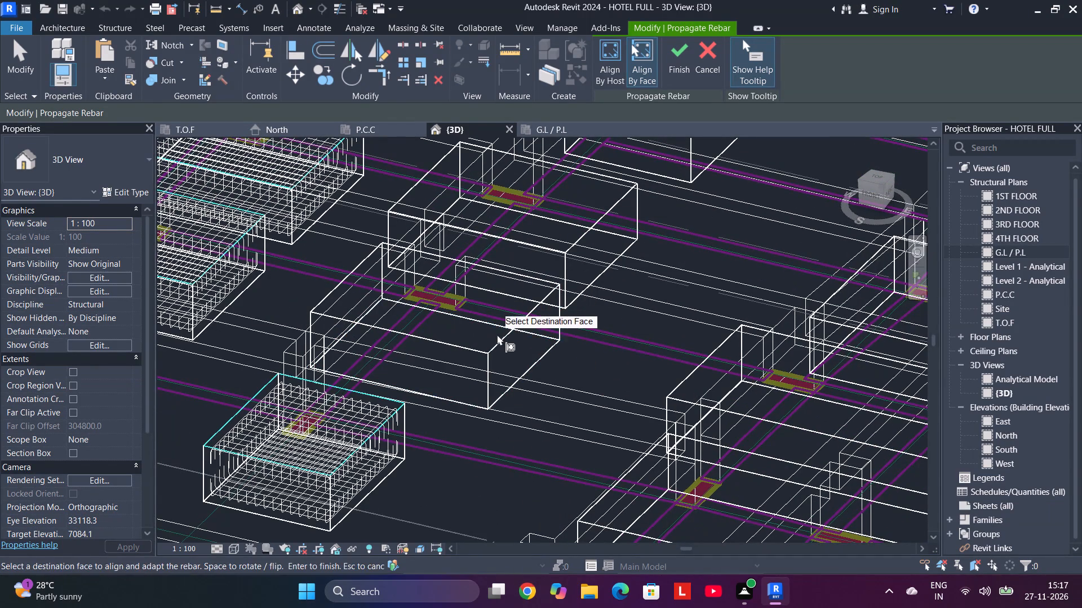
left_click(494, 343)
middle_click_drag(602, 257, 517, 386)
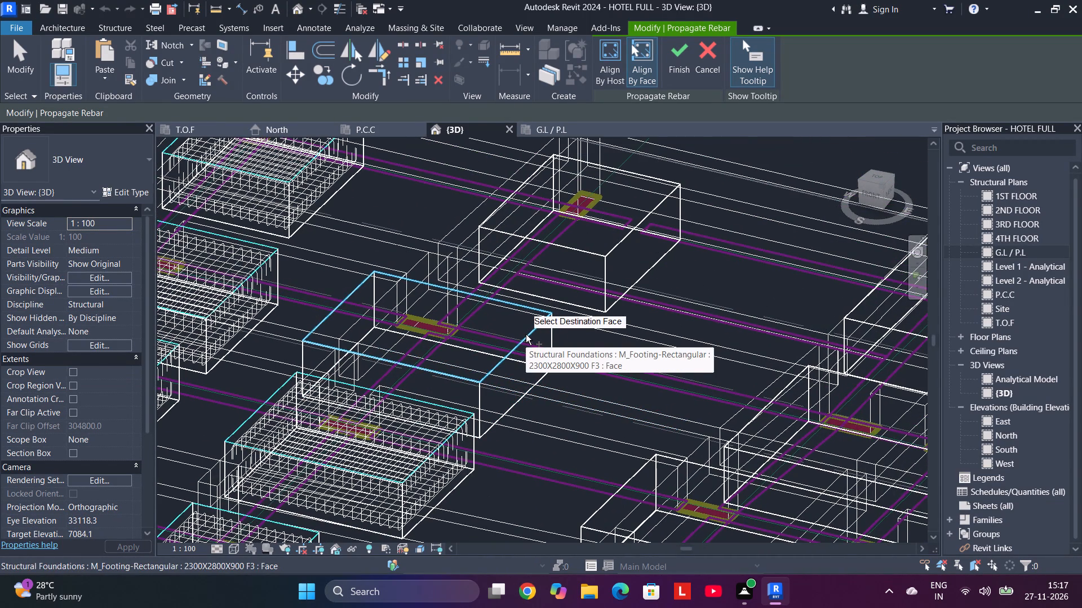
left_click(526, 334)
middle_click_drag(596, 275, 517, 391)
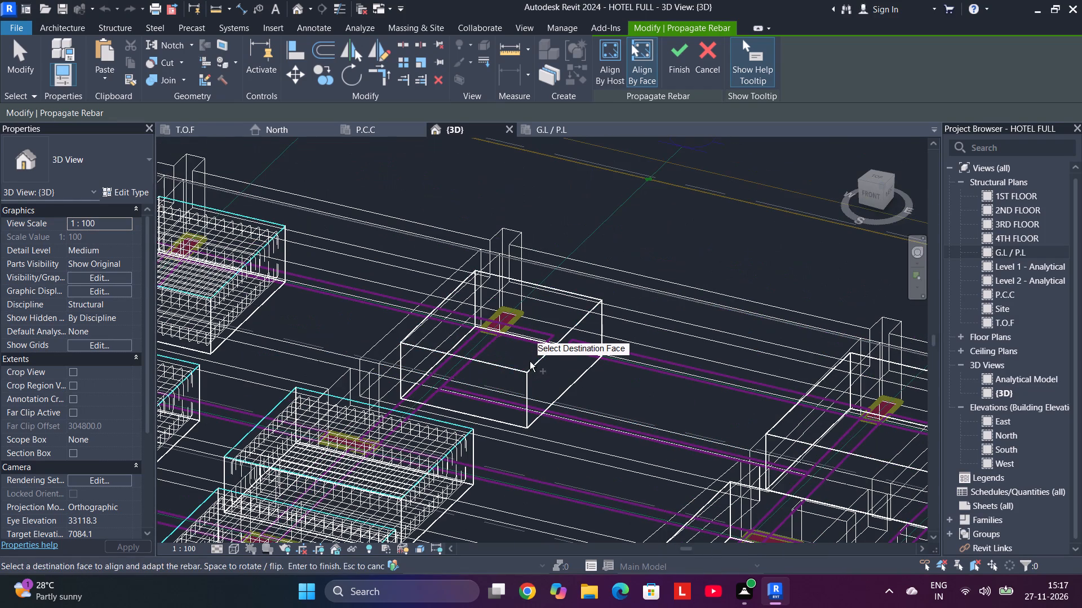
left_click(530, 361)
Propagate the rebar to the first four footings of the unreinforced two-column row, starting at its 2700X4300X900 F4 end footing.
middle_click_drag(702, 384, 296, 301)
middle_click_drag(650, 412, 565, 280)
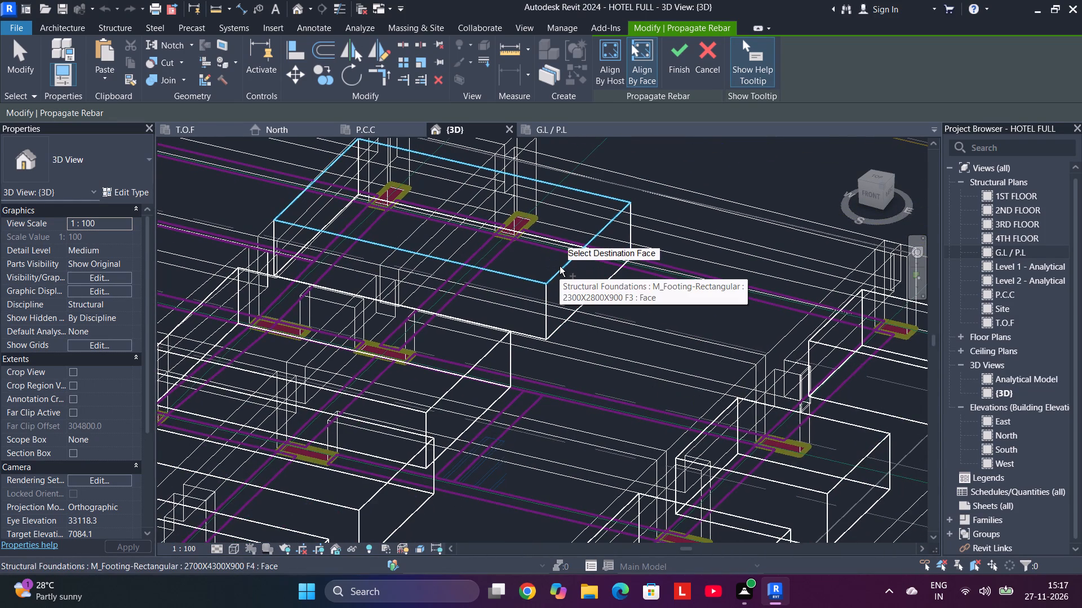
left_click(560, 266)
middle_click_drag(470, 403, 533, 312)
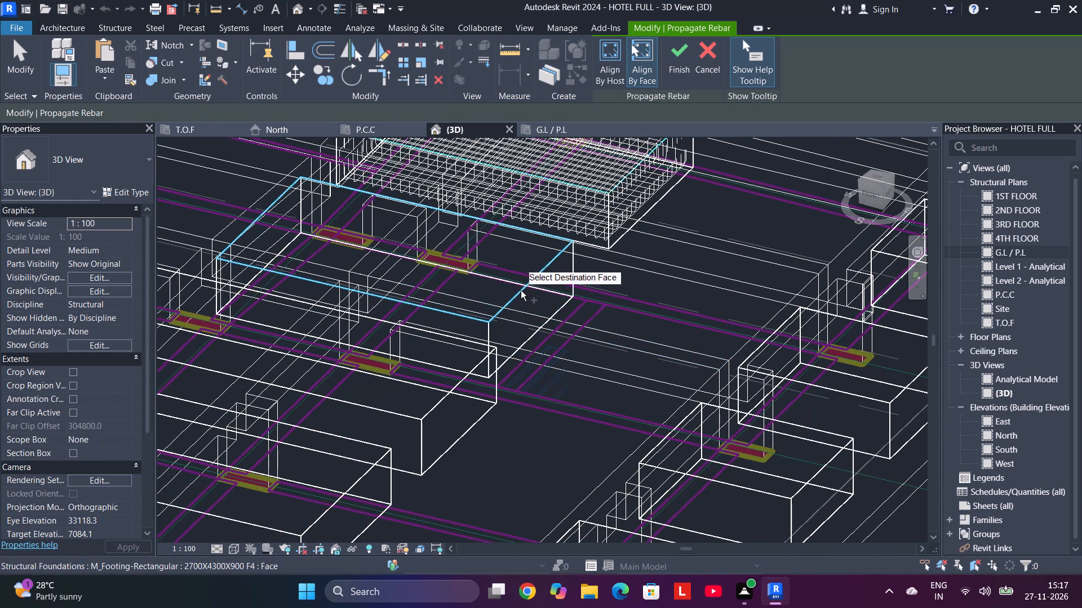
left_click(526, 284)
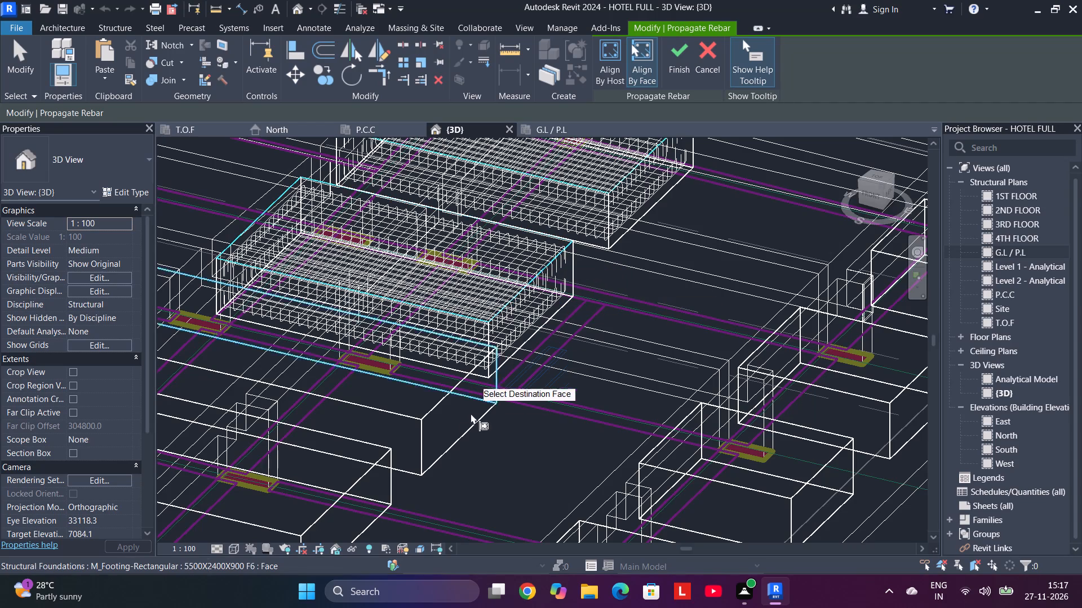
middle_click_drag(464, 425, 513, 336)
left_click(485, 311)
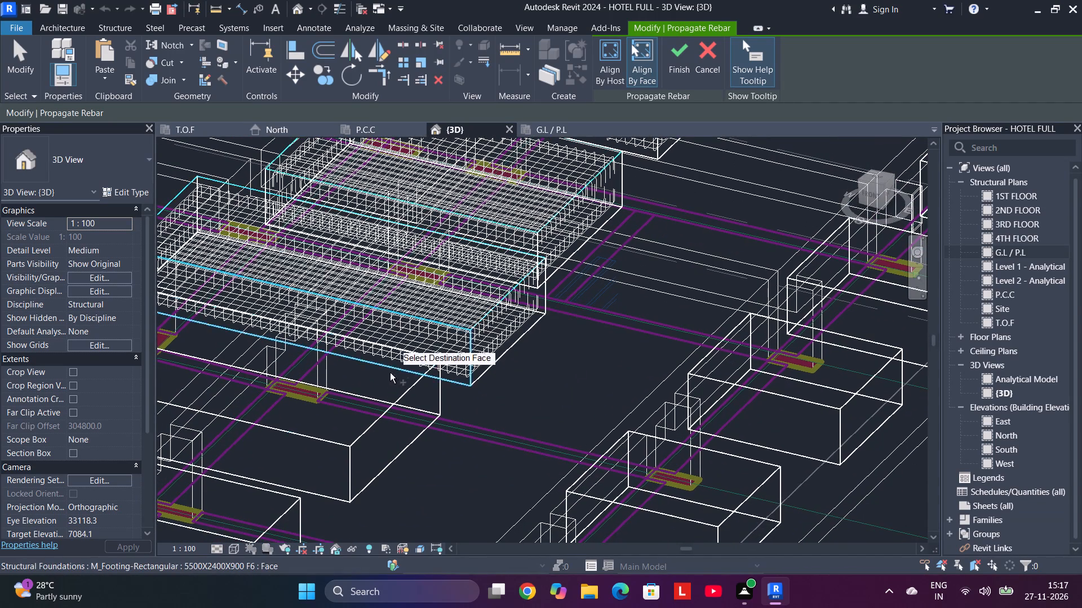
middle_click_drag(387, 373, 482, 290)
left_click(463, 341)
Propagate the rebar to the two-column row's remaining four footings: two 5500X2400X900 F6, the 5000X2900X900 F5 and the 2700X4300X900 F4 end footing.
middle_click_drag(413, 403, 413, 401)
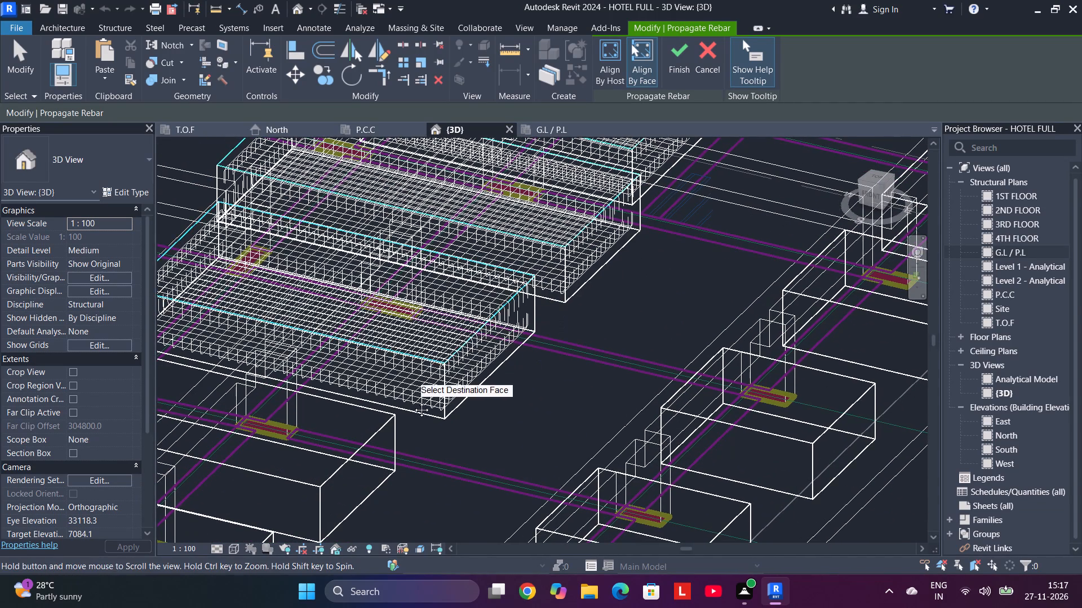
middle_click_drag(413, 401, 561, 280)
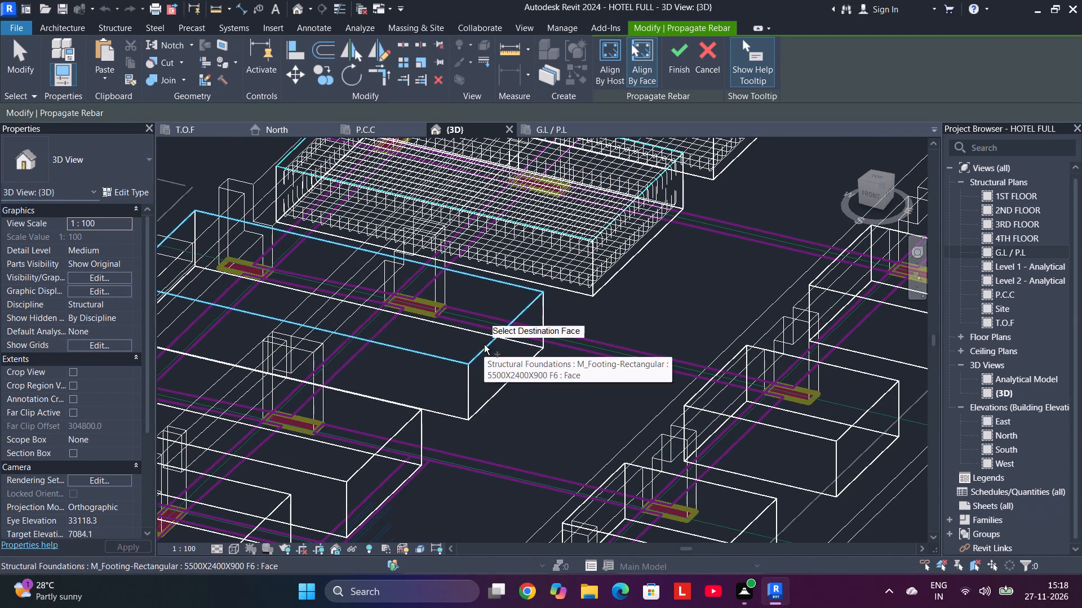
left_click(484, 345)
middle_click_drag(437, 428, 606, 225)
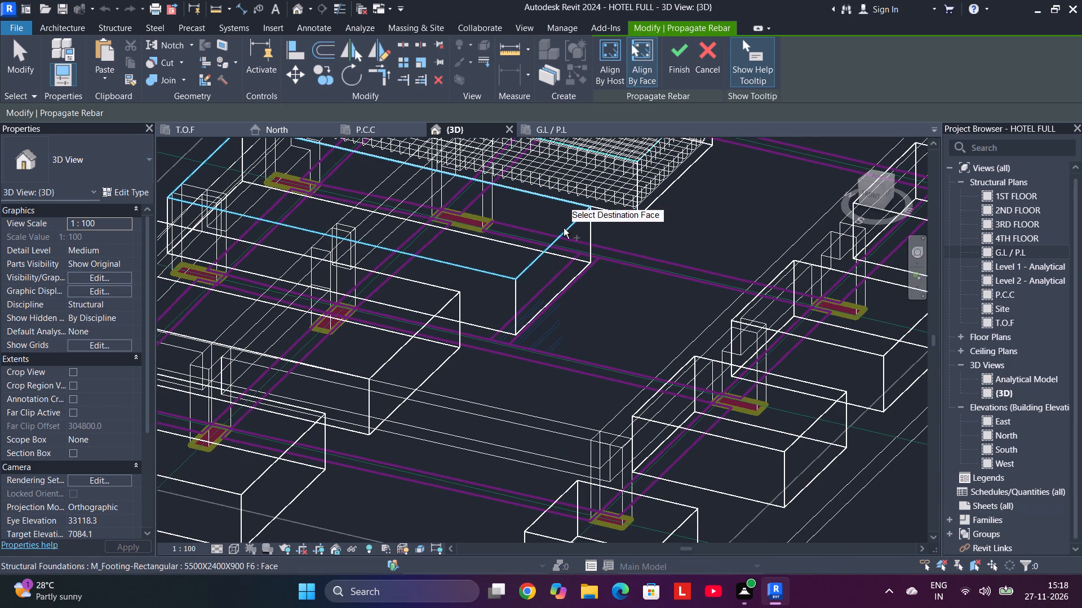
left_click(564, 228)
left_click(397, 348)
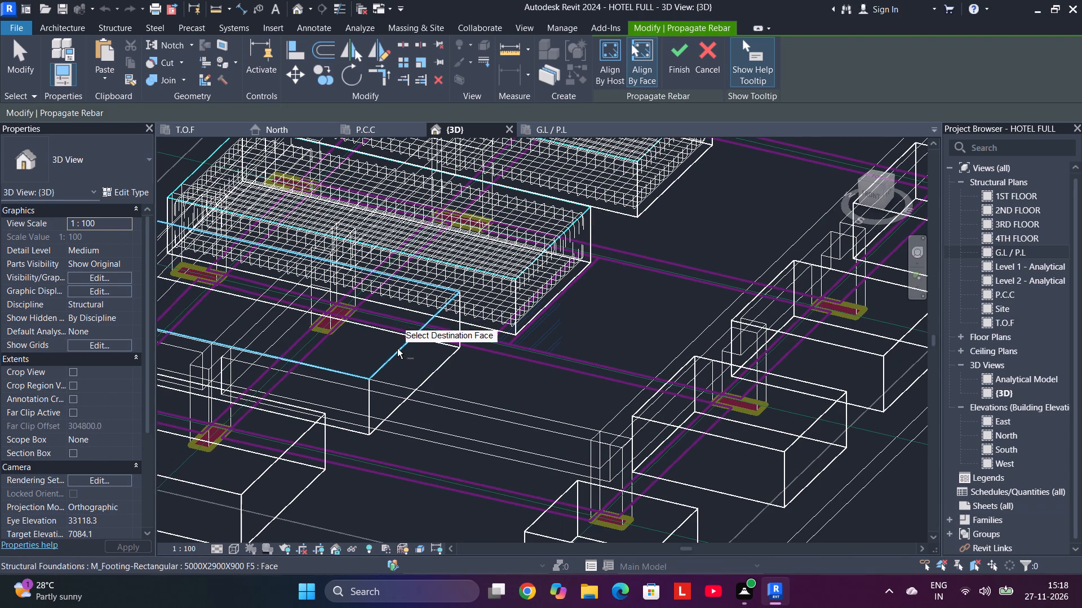
middle_click_drag(396, 366, 703, 211)
left_click(595, 290)
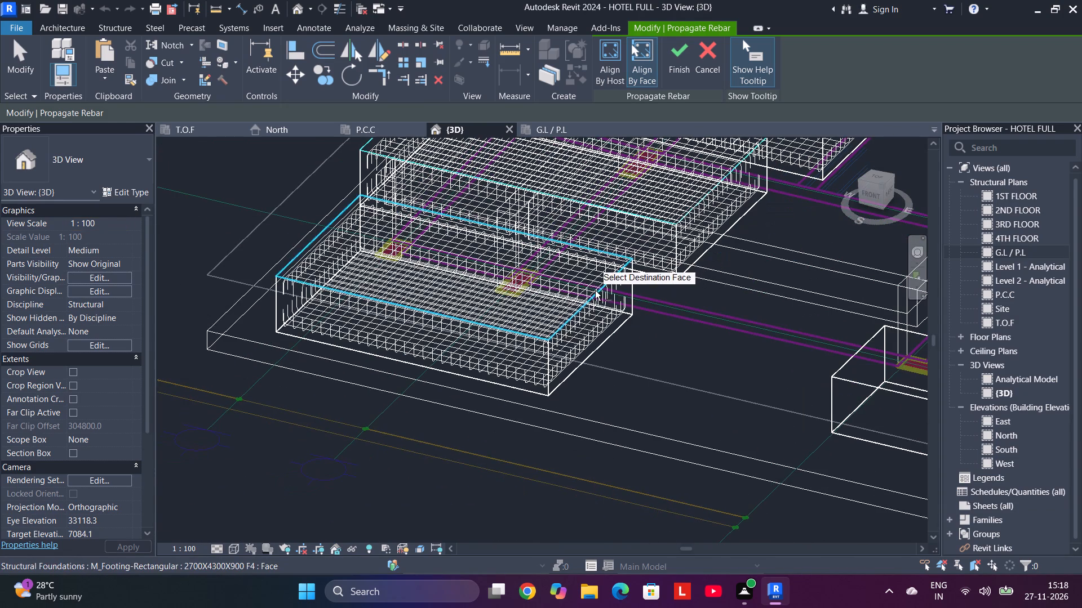
Propagate the rebar to the first four footings of the outermost row, from the 1900X1700X900 F1 corner footing along the 2400X2000X900 F2 footings.
middle_click_drag(756, 303, 285, 240)
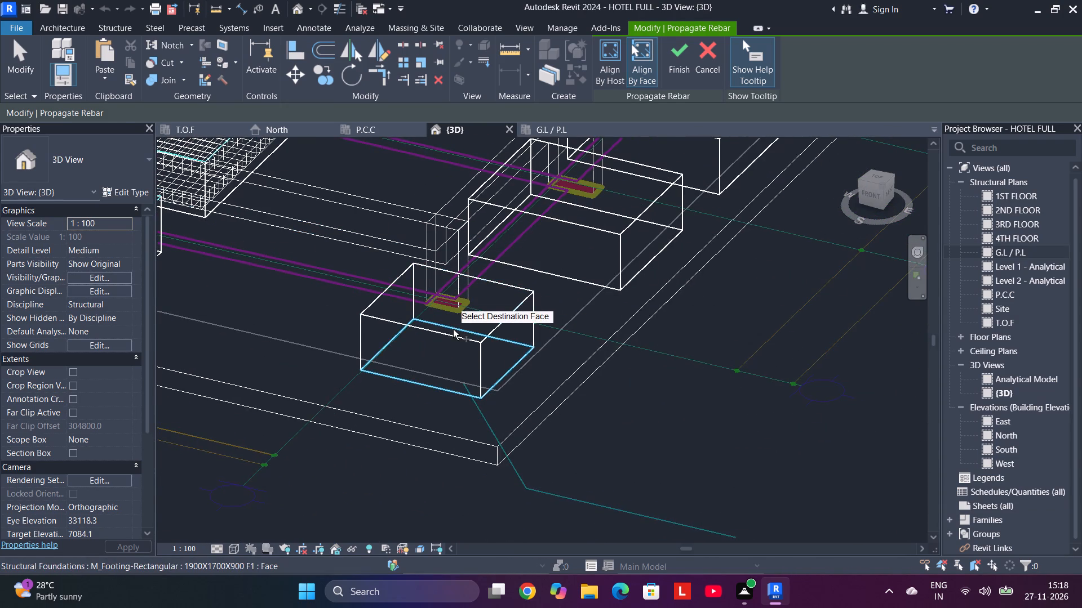
left_click(453, 329)
middle_click_drag(546, 260, 388, 309)
left_click(439, 274)
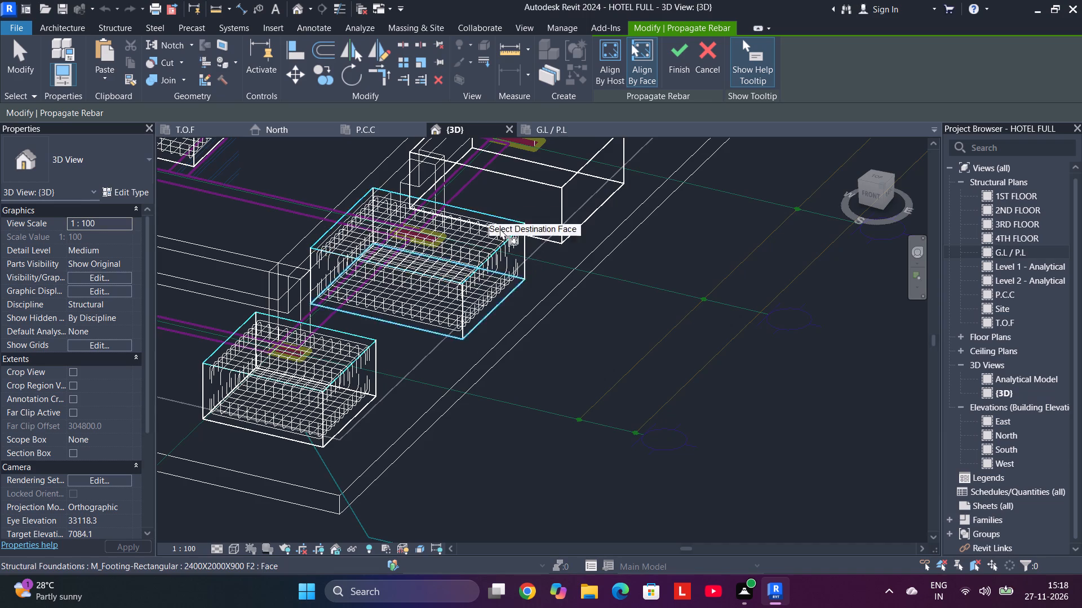
middle_click_drag(513, 221, 412, 350)
left_click(440, 306)
middle_click_drag(505, 236, 404, 341)
left_click(451, 291)
Propagate the rebar to the outermost row's last four footings, ending at the far 1900X1700X900 F1 corner footing, and finish the propagation.
middle_click_drag(515, 236, 400, 374)
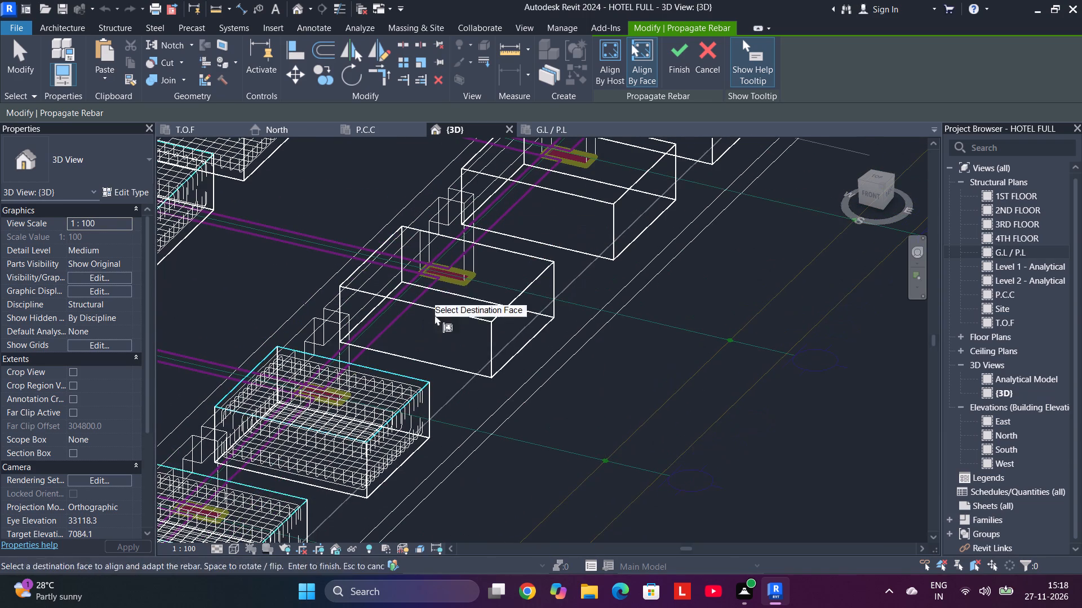
left_click(447, 306)
middle_click_drag(547, 241, 447, 367)
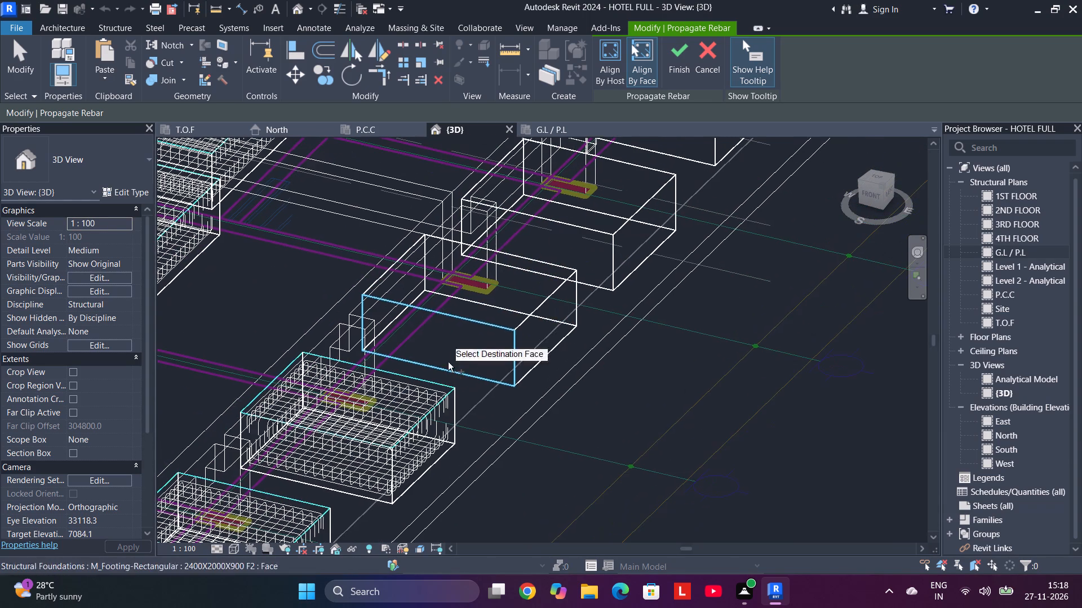
left_click(485, 319)
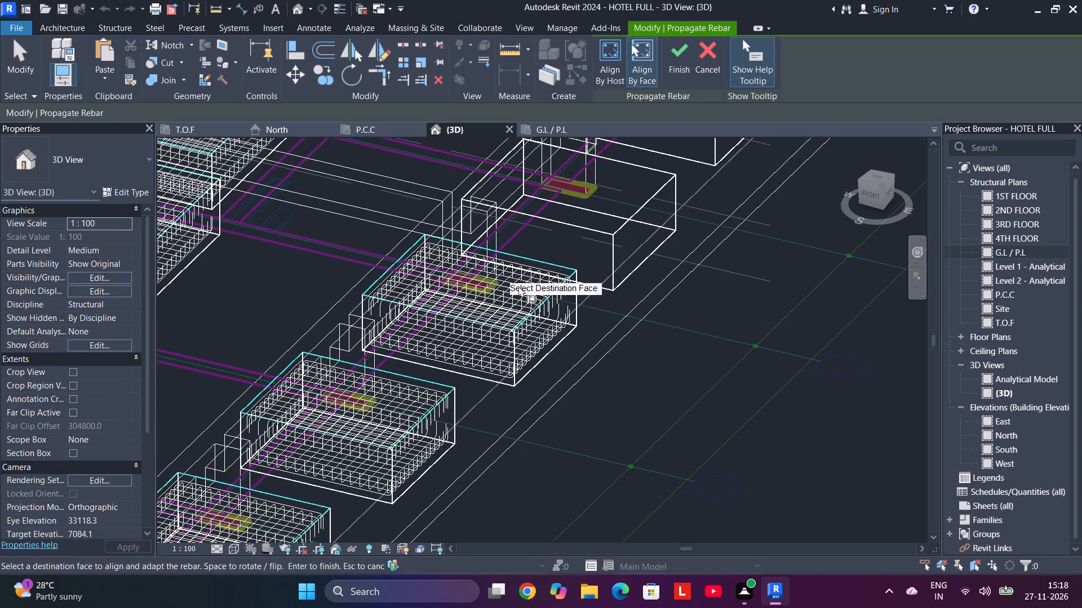
middle_click_drag(534, 272, 442, 377)
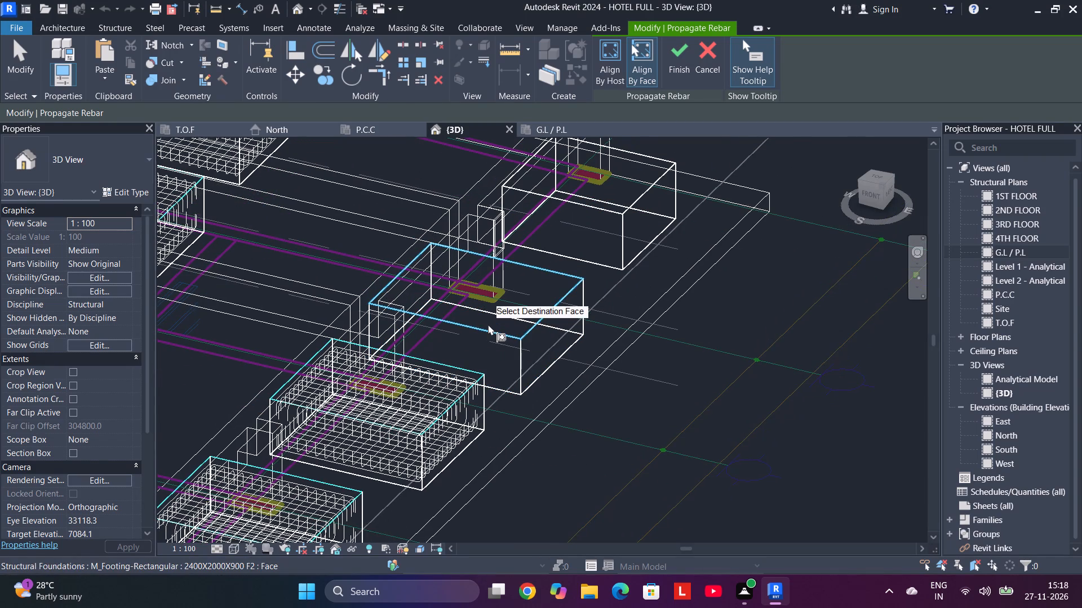
left_click(491, 328)
middle_click_drag(549, 274, 468, 392)
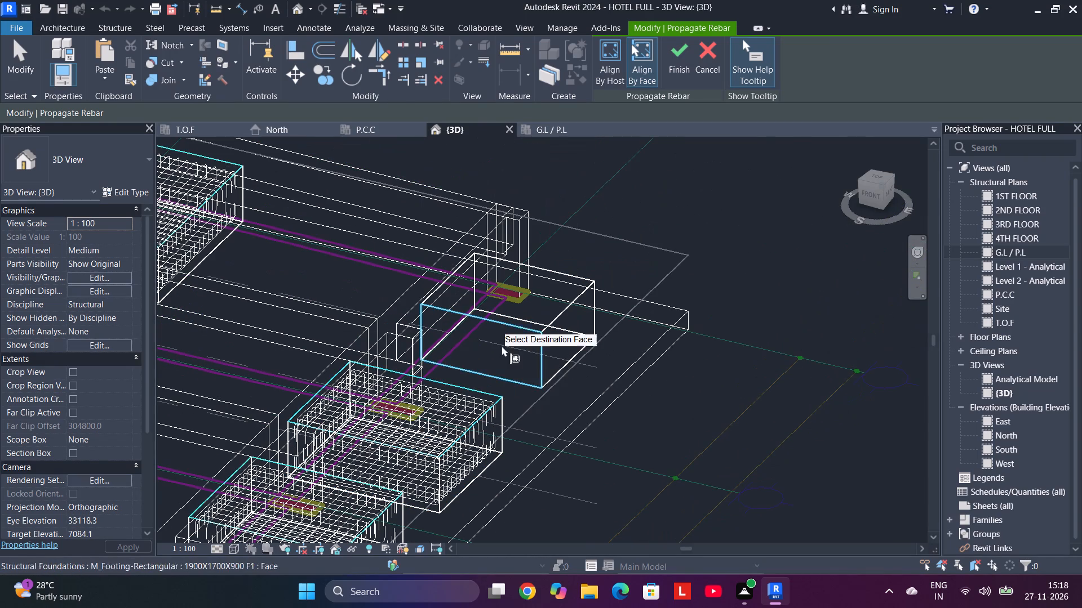
left_click(516, 321)
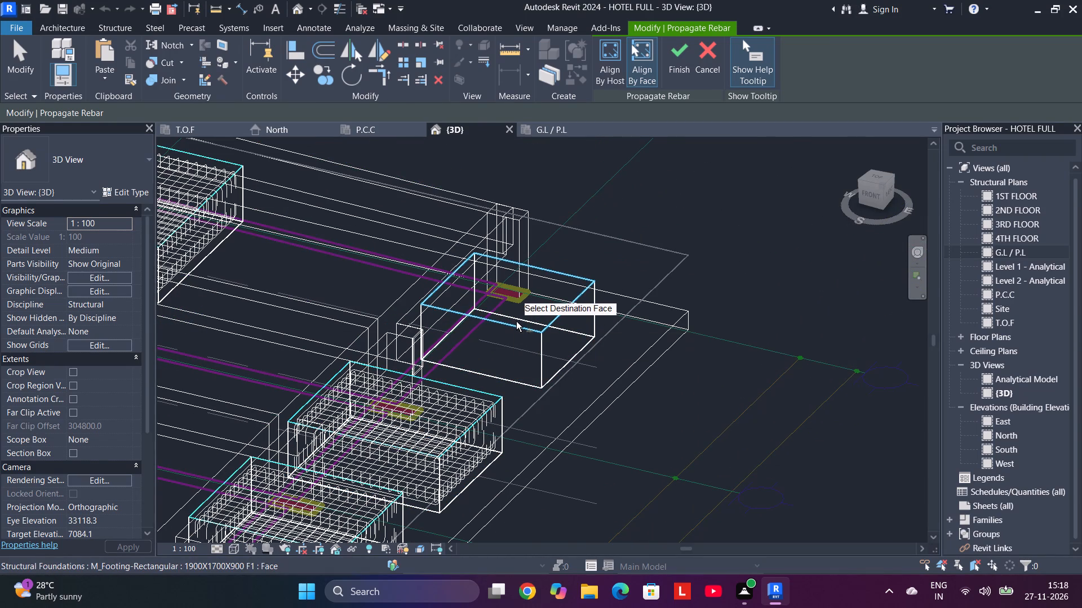
scroll(516, 321, "down", 15)
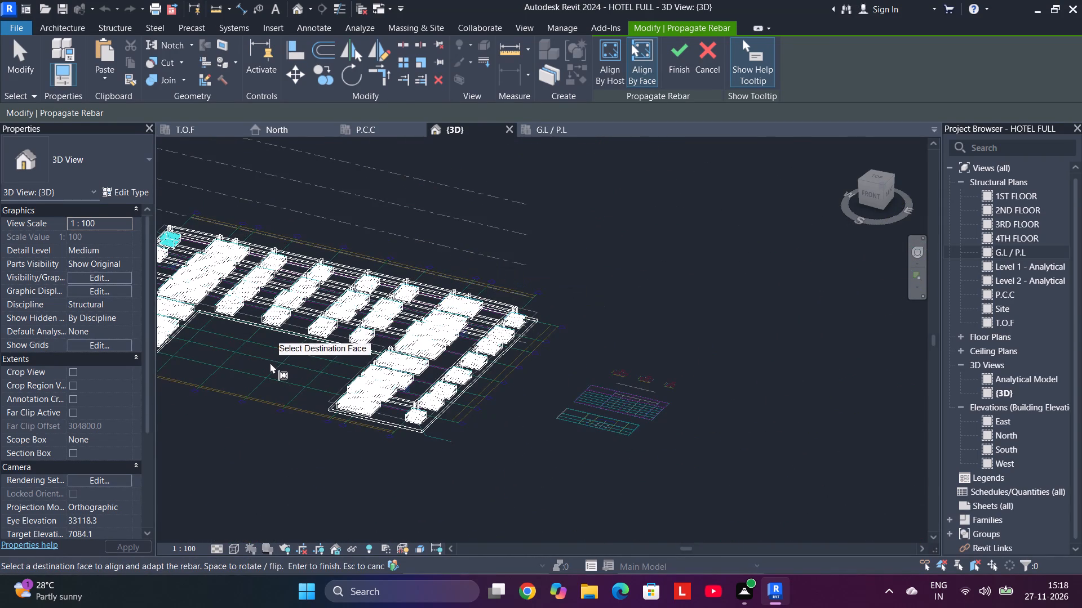
middle_click_drag(270, 363, 431, 396)
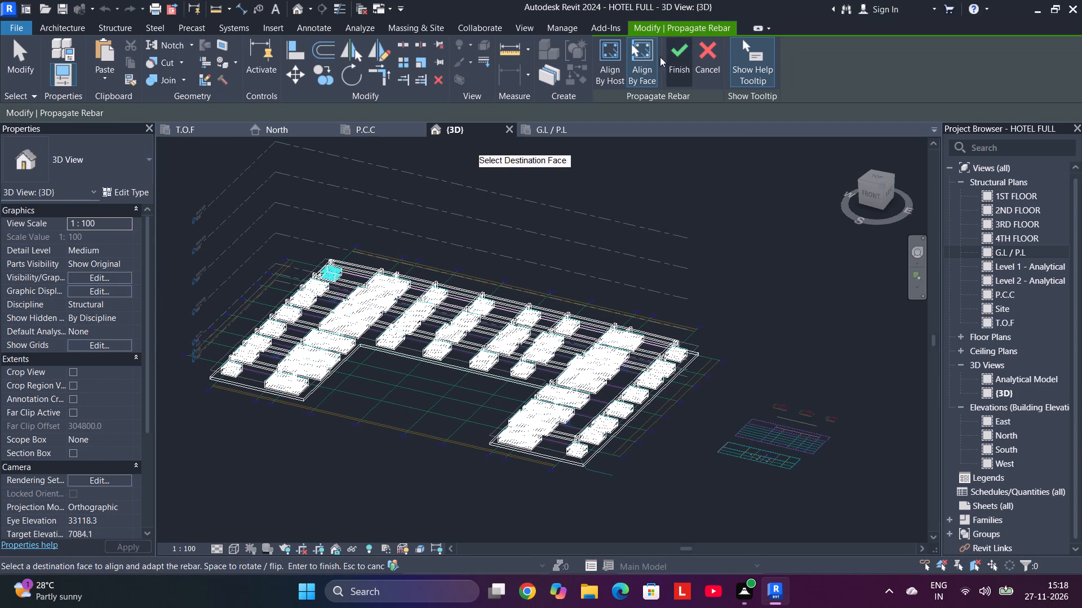
left_click(677, 53)
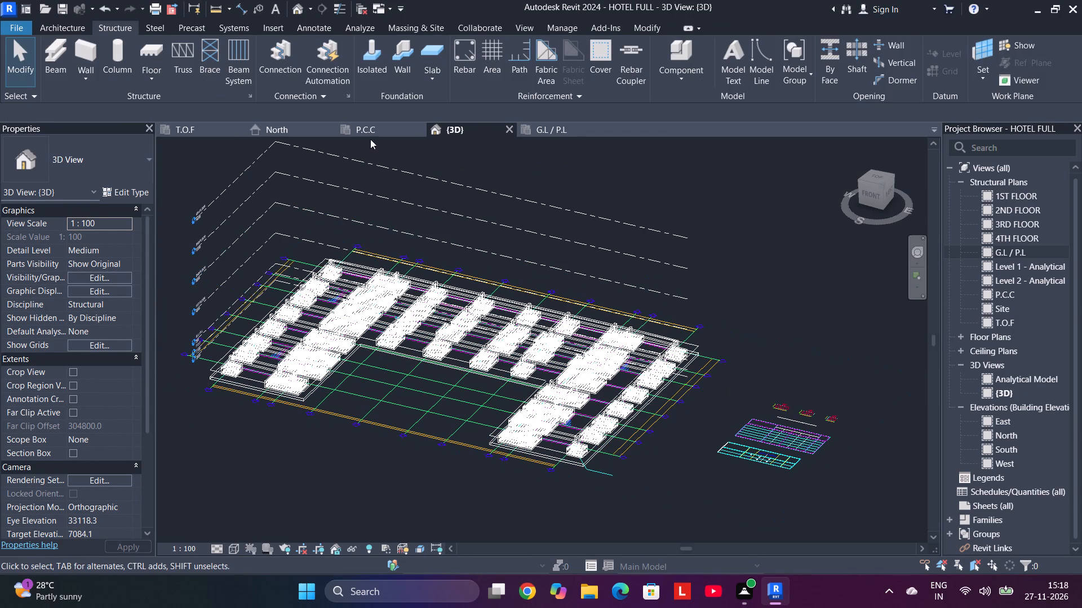
Examine the foundation and the G.L / P.L, T.O.F and P.C.C levels in the North elevation.
left_click(549, 131)
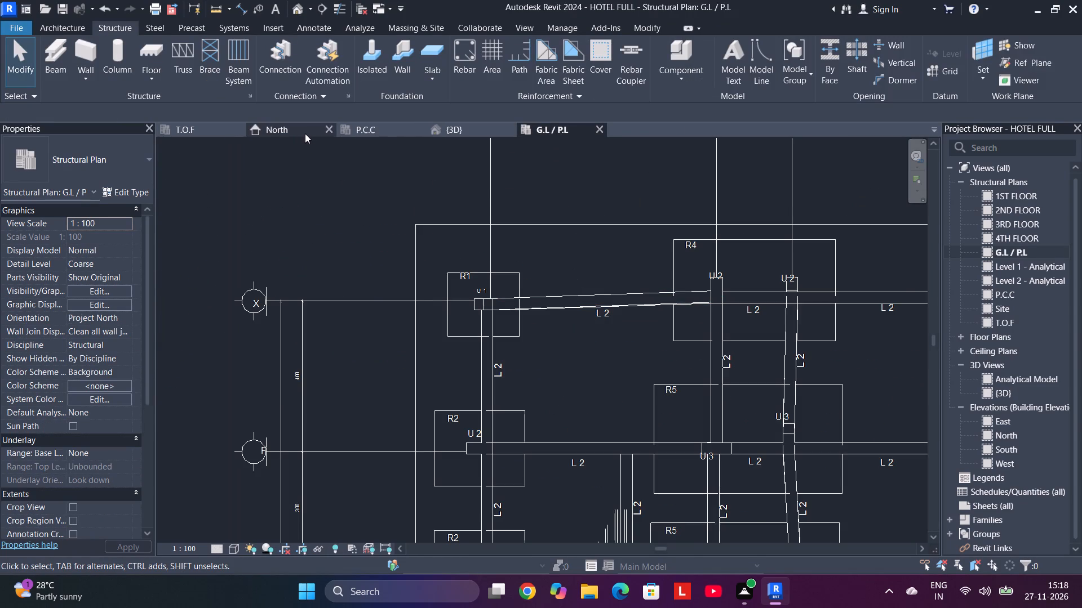
left_click(280, 126)
scroll(487, 263, "down", 2)
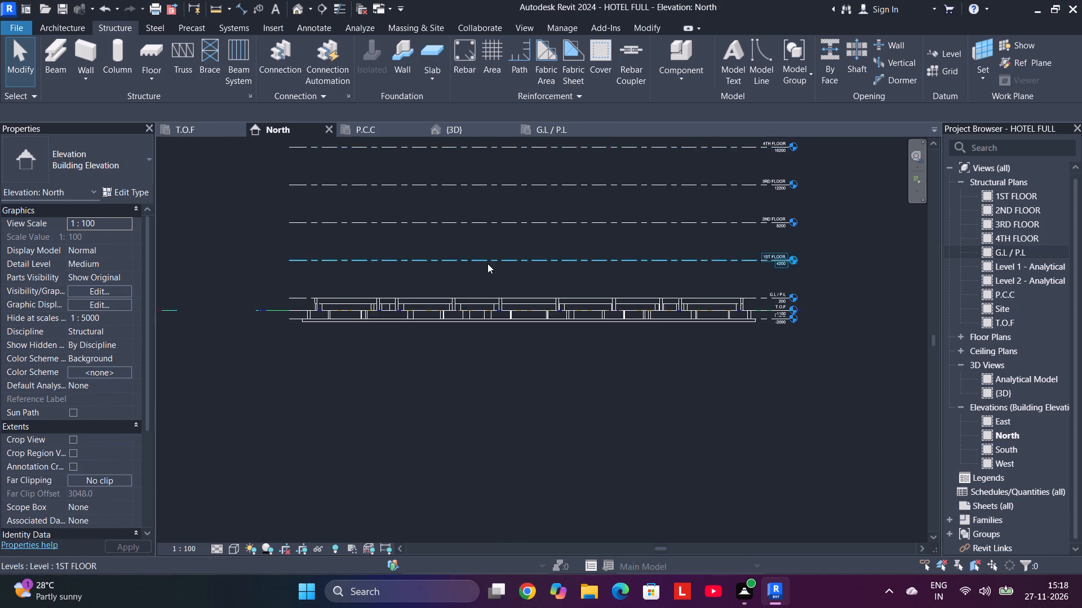
scroll(487, 263, "down", 2)
scroll(588, 306, "up", 5)
scroll(707, 227, "up", 4)
scroll(672, 279, "up", 1)
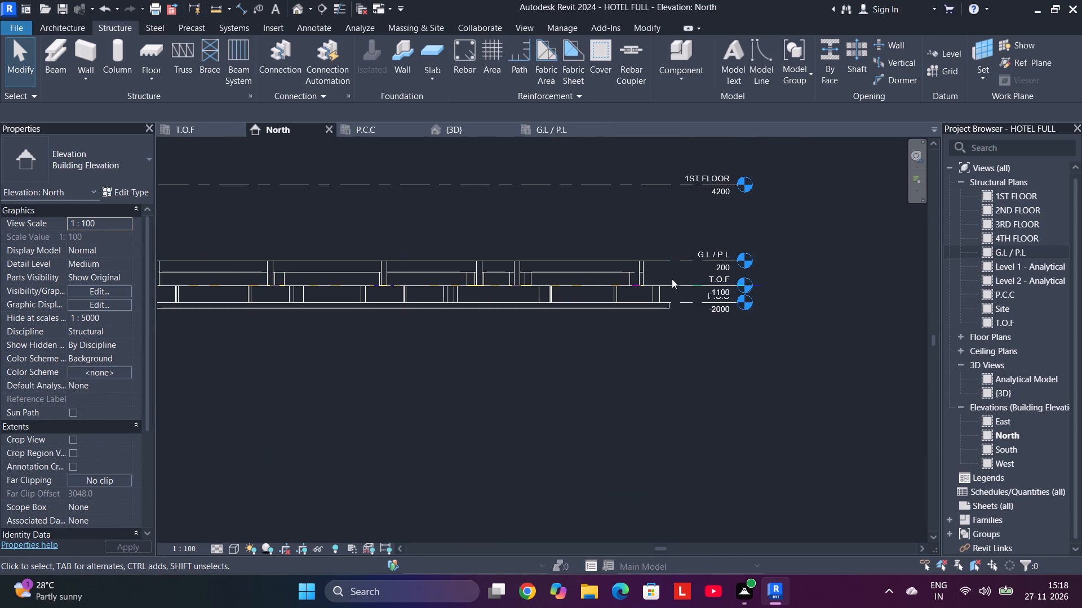
scroll(672, 279, "up", 4)
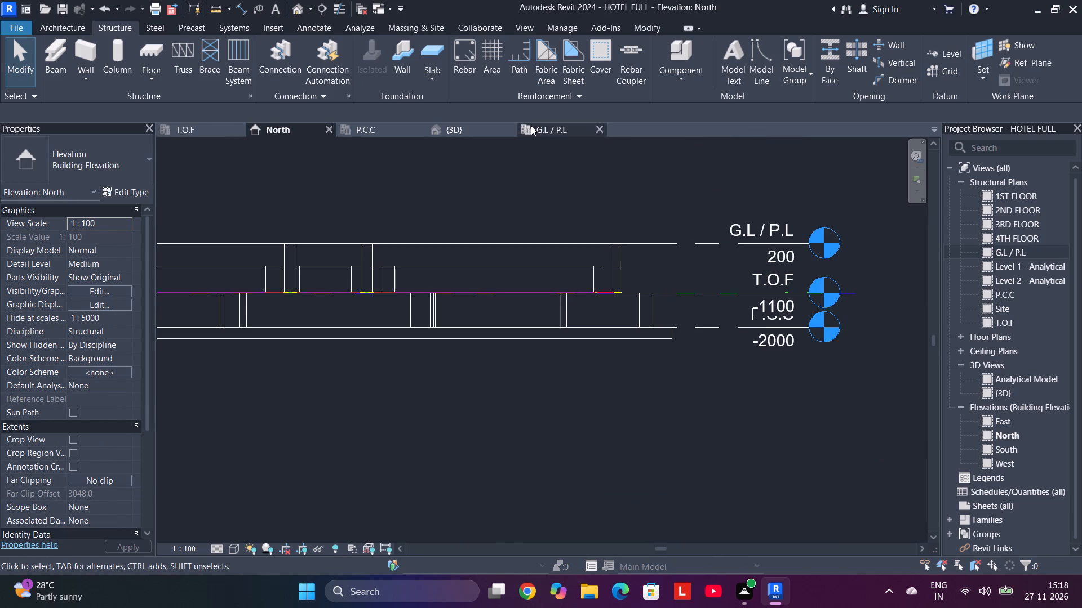
Examine the columns at footings R1 and R4 in the G.L / P.L plan, including their types and level constraints.
left_click(543, 128)
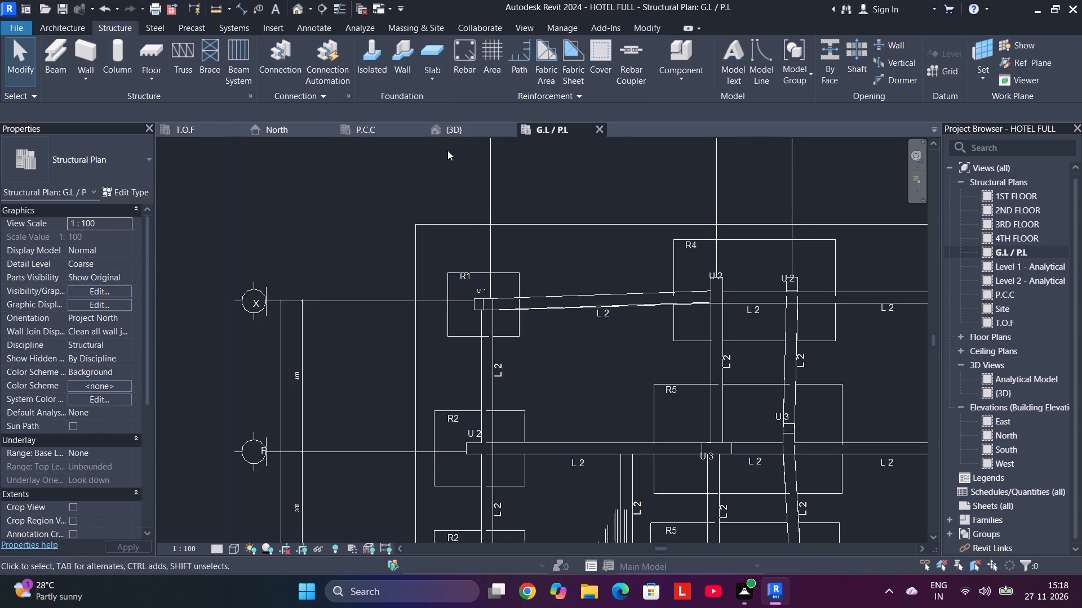
middle_click_drag(556, 271, 536, 196)
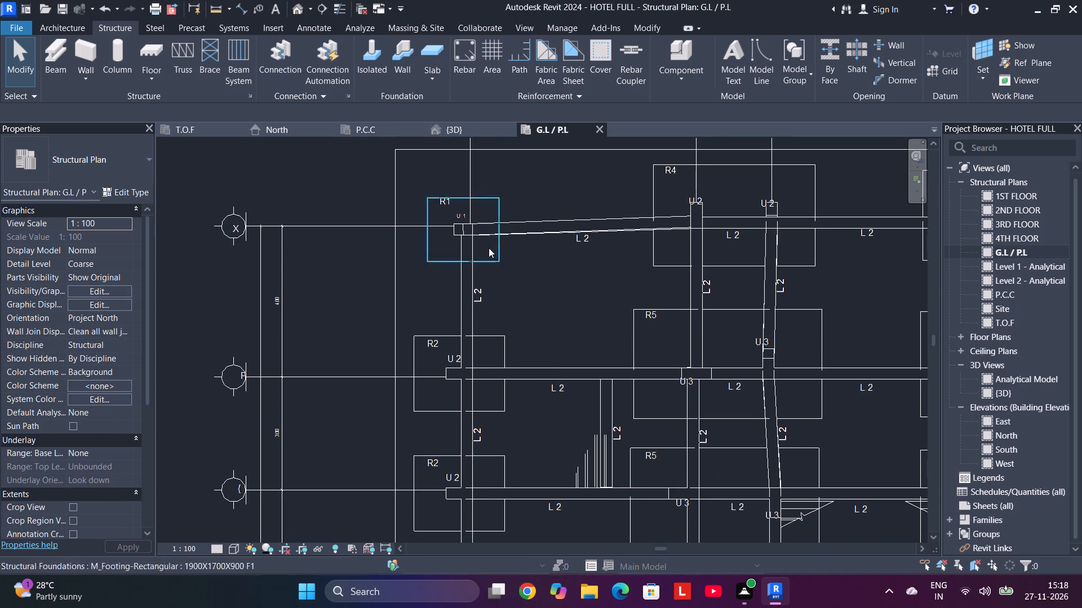
scroll(456, 254, "up", 4)
scroll(496, 226, "up", 10)
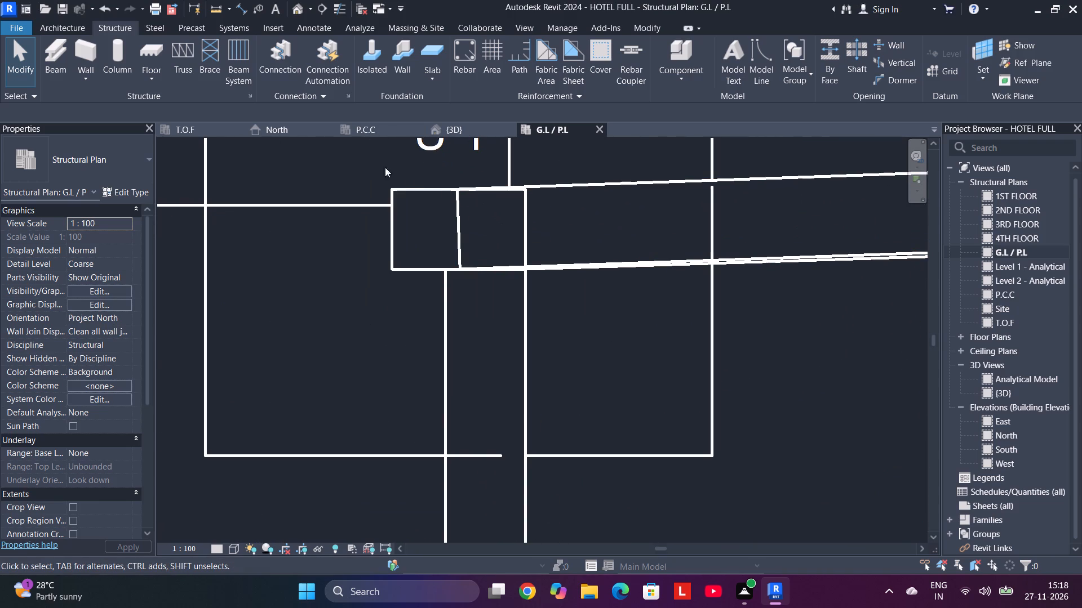
left_click_drag(361, 158, 575, 312)
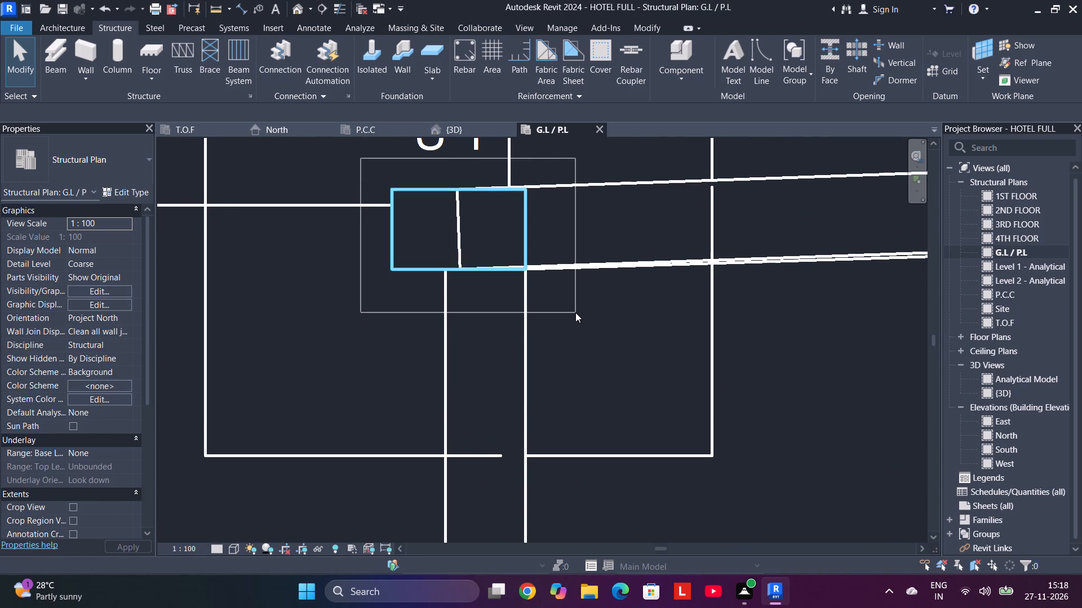
left_click_drag(575, 312, 571, 306)
scroll(425, 220, "down", 5)
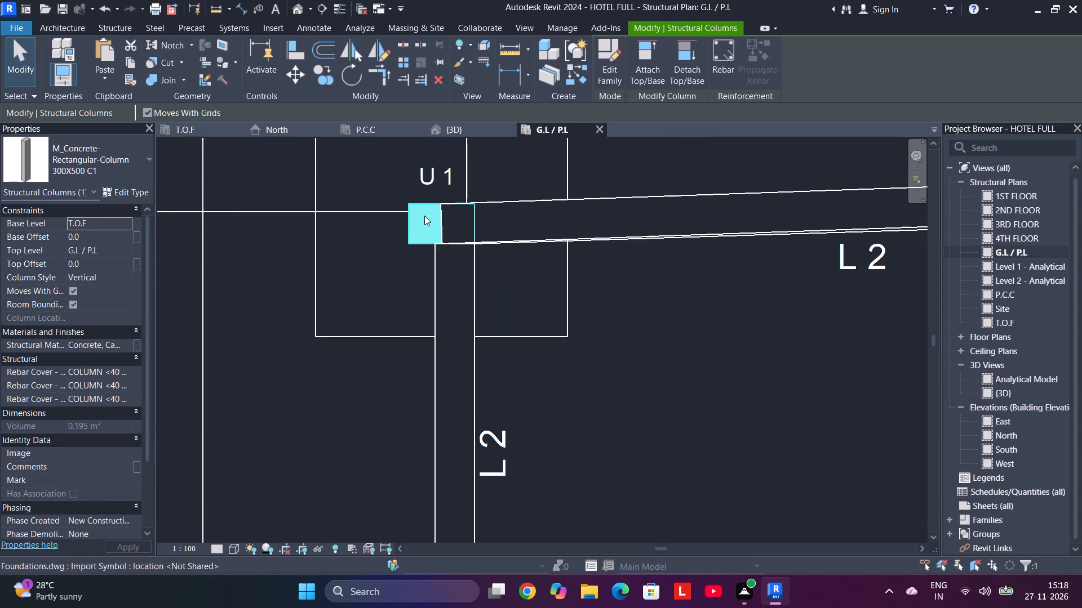
scroll(424, 216, "down", 6)
middle_click_drag(573, 265, 490, 268)
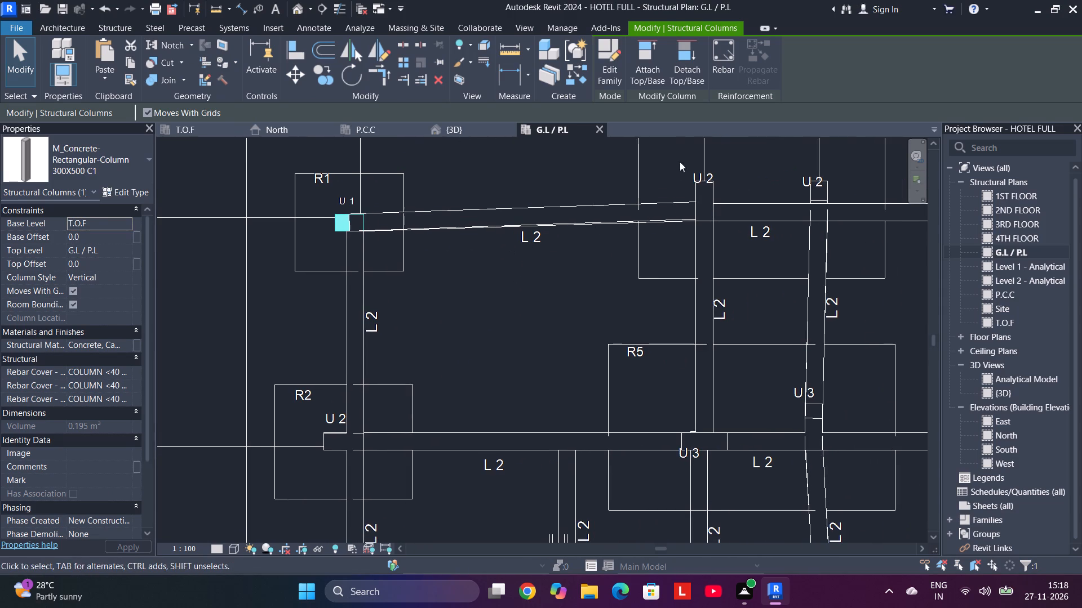
left_click_drag(672, 155, 736, 251)
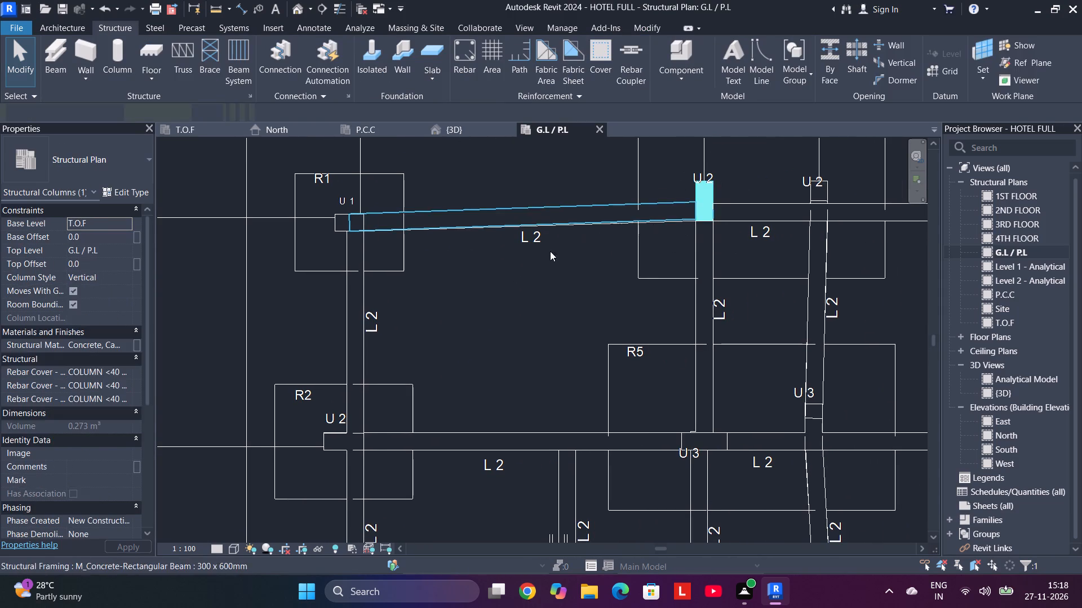
left_click(529, 271)
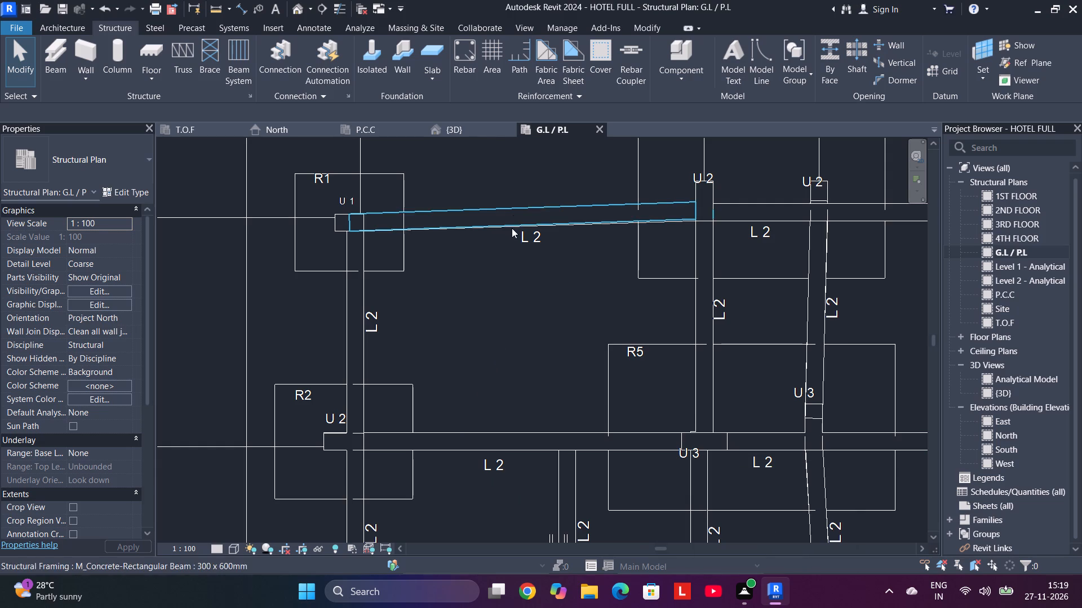
scroll(477, 262, "up", 1)
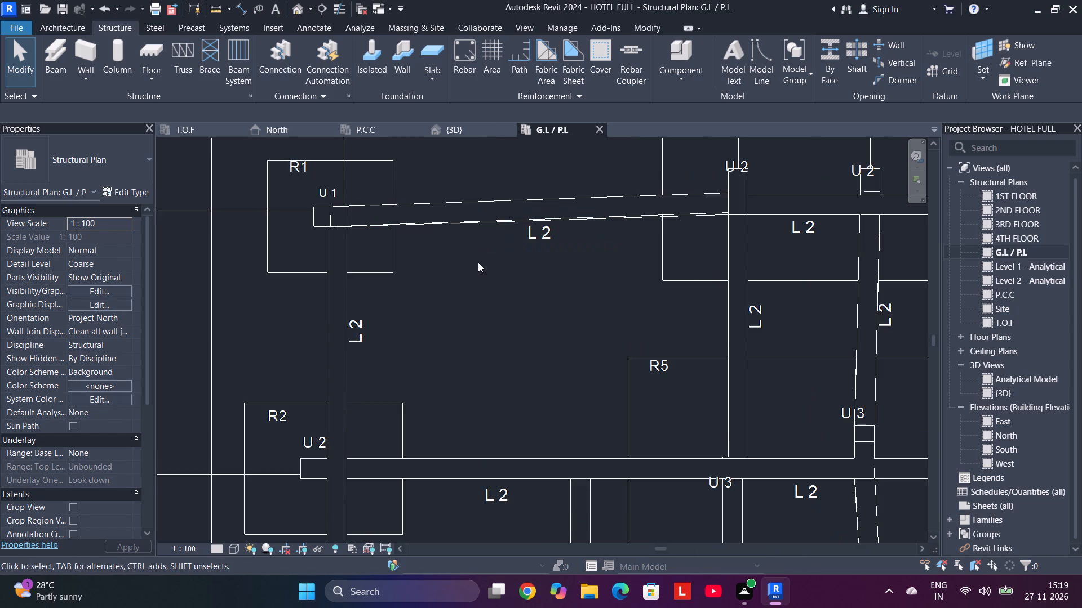
scroll(478, 262, "down", 11)
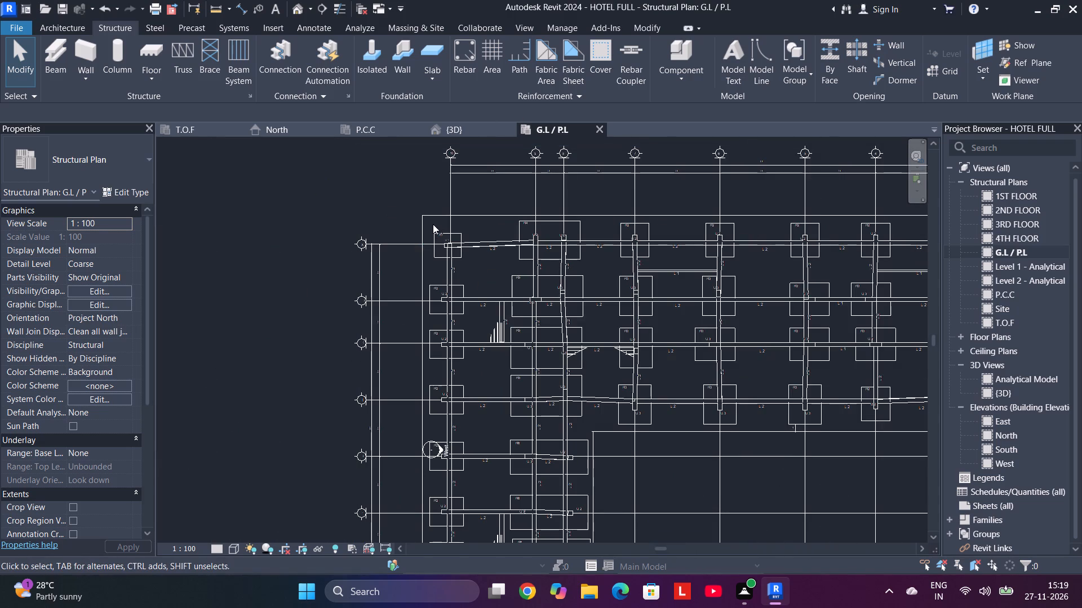
left_click_drag(397, 233, 481, 257)
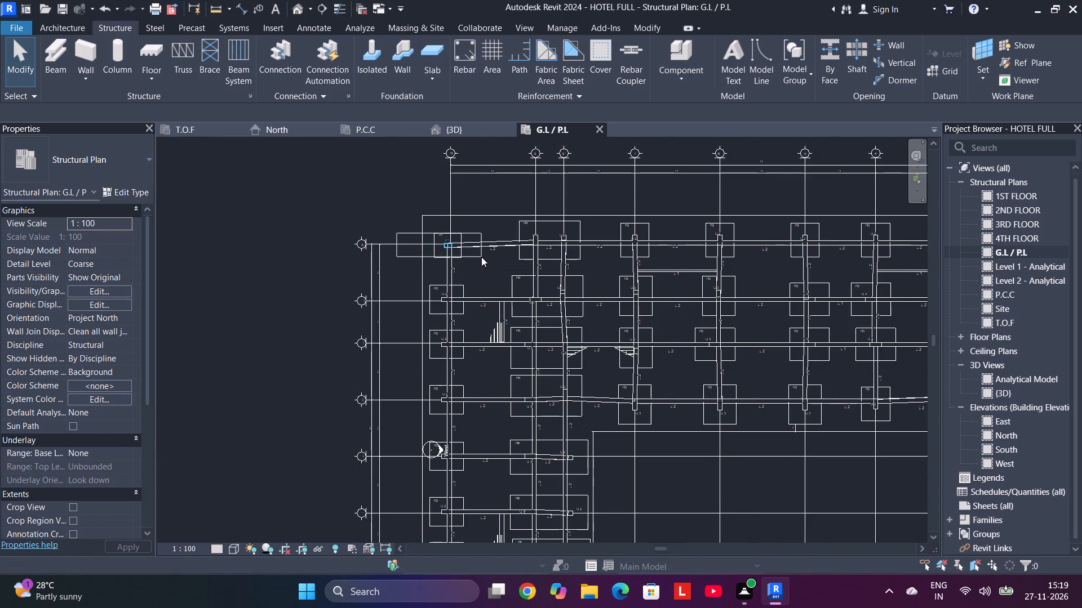
left_click_drag(481, 257, 393, 222)
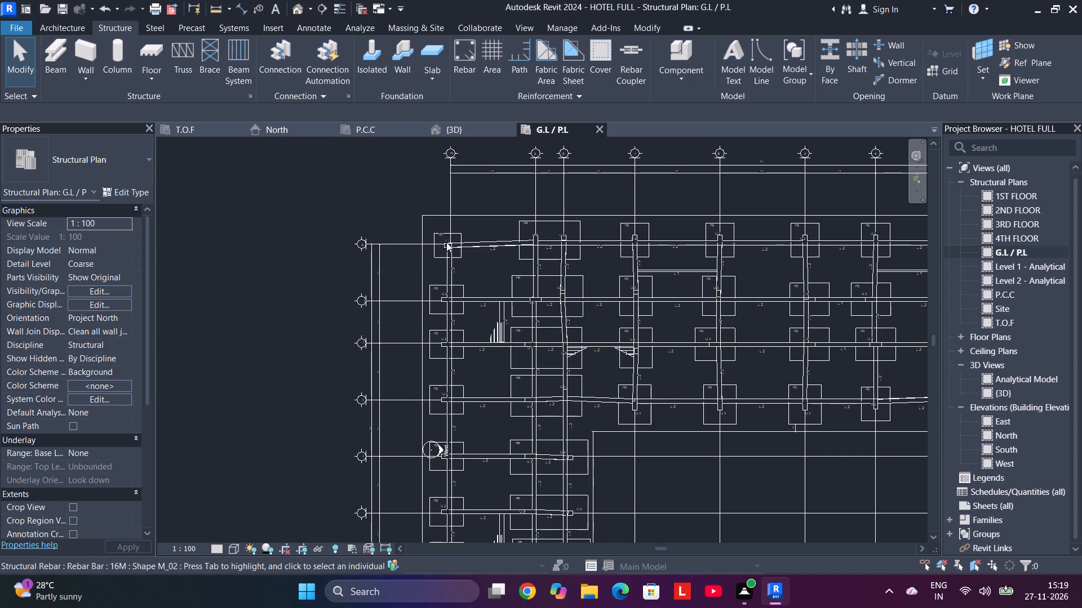
scroll(471, 271, "up", 4)
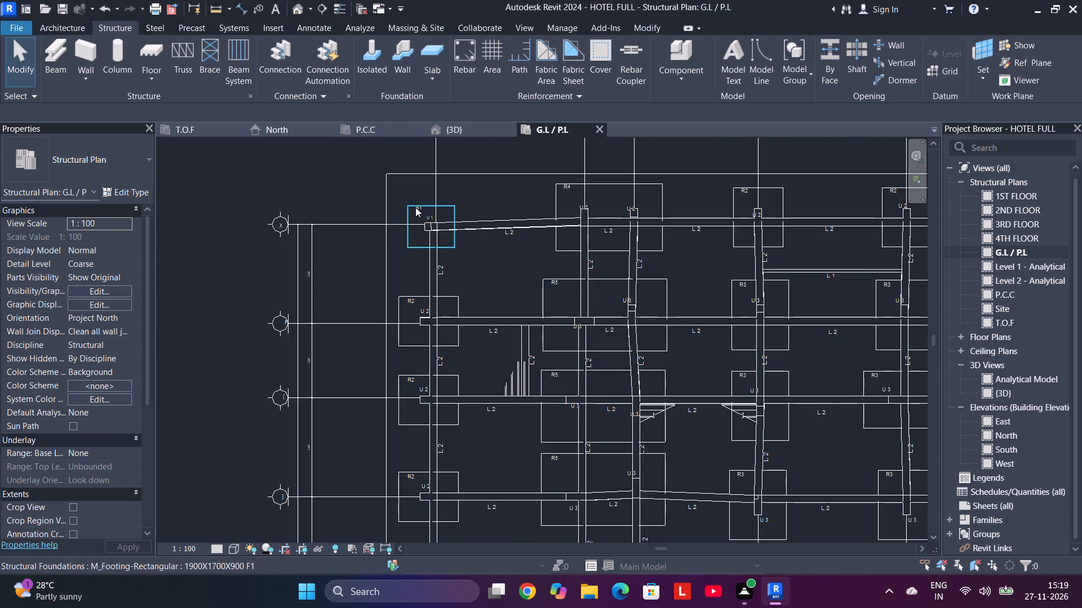
scroll(428, 229, "up", 5)
left_click_drag(413, 204, 436, 238)
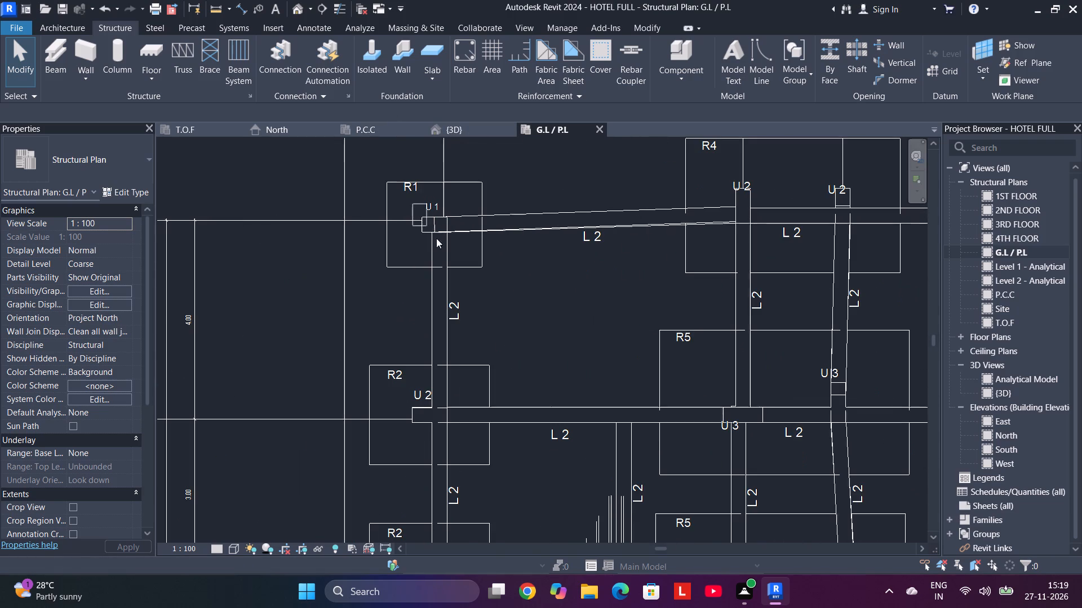
left_click_drag(436, 238, 400, 205)
Check the rebar cover setting of all the structural columns between T.O.F and G.L / P.L in the North elevation.
left_click(286, 127)
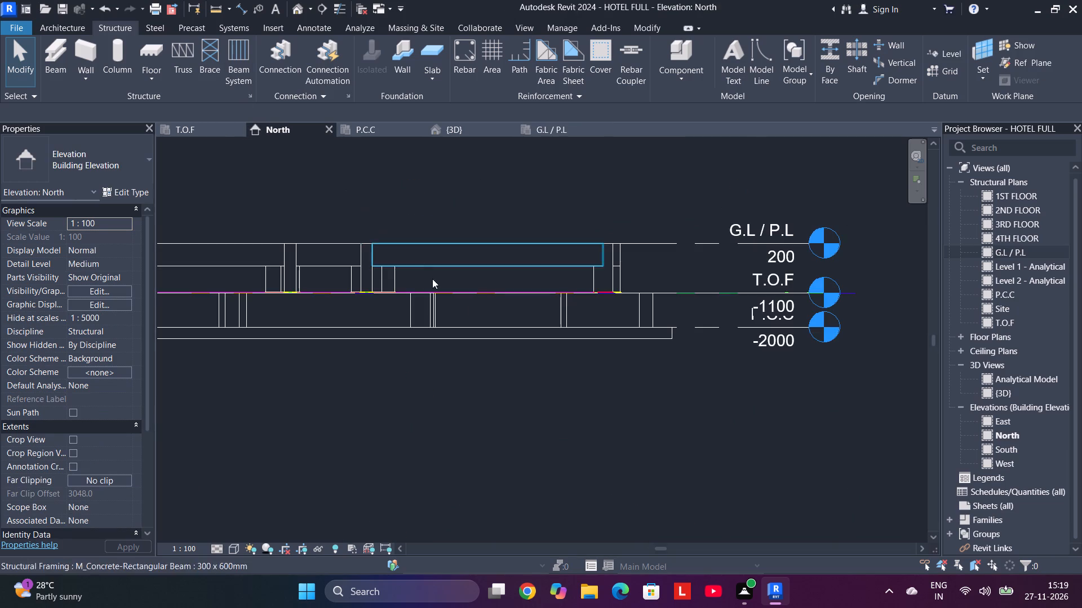
scroll(524, 338, "down", 5)
middle_click_drag(530, 328, 846, 339)
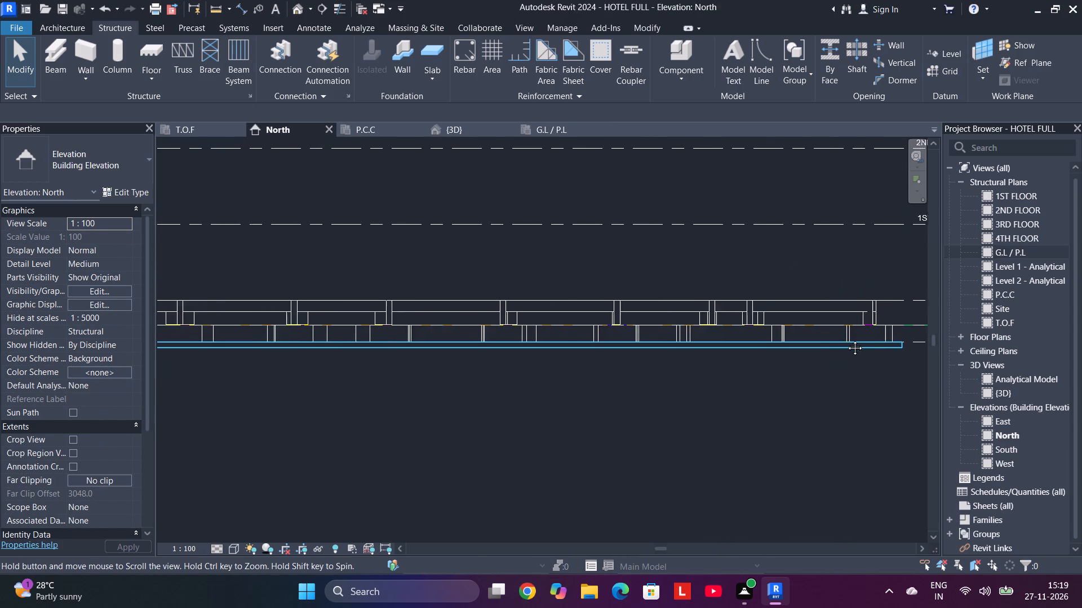
middle_click_drag(846, 339, 849, 339)
scroll(793, 325, "down", 3)
scroll(740, 371, "up", 1)
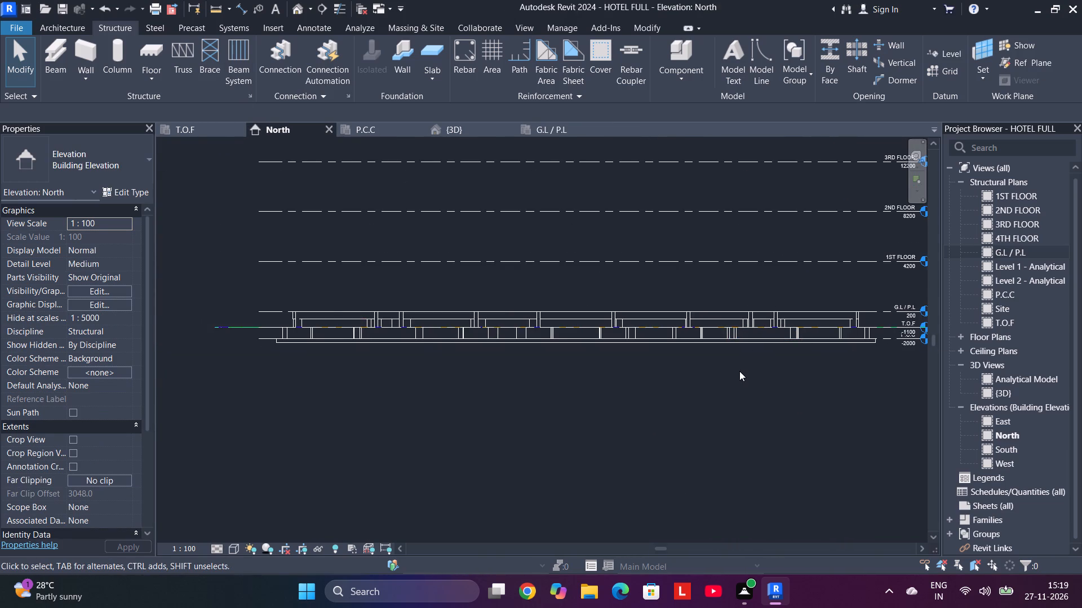
scroll(739, 371, "up", 1)
middle_click_drag(739, 372, 766, 397)
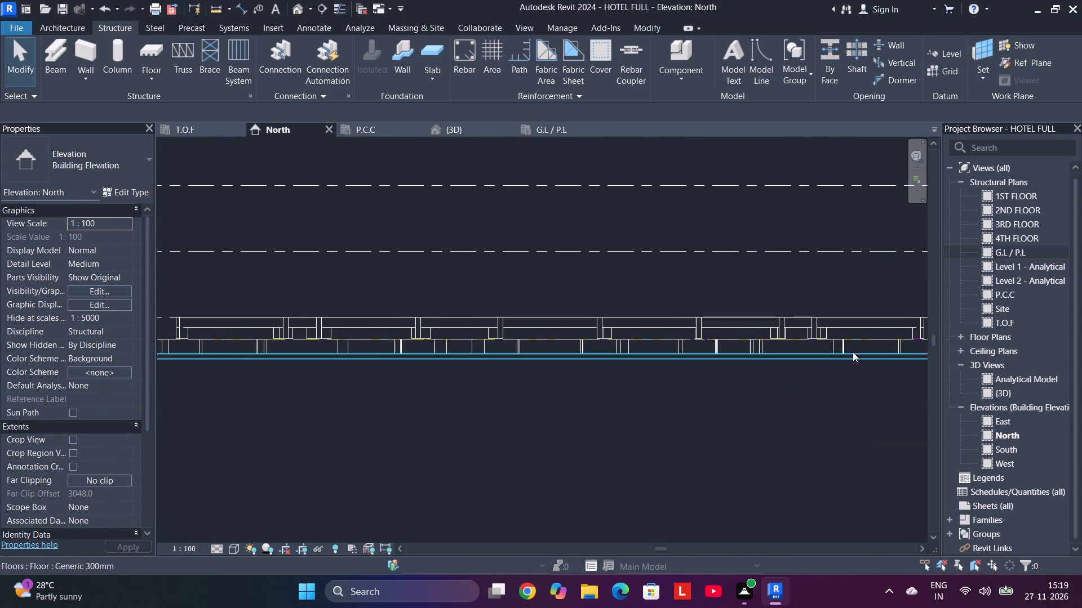
middle_click(852, 352)
scroll(852, 352, "down", 1)
middle_click_drag(816, 417, 762, 424)
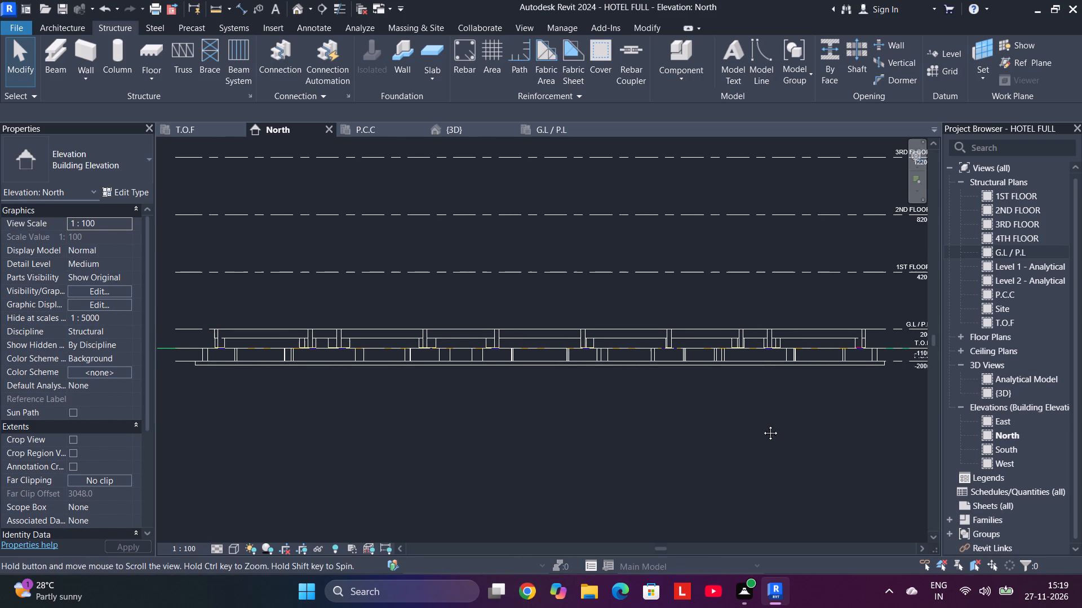
middle_click_drag(762, 424, 759, 428)
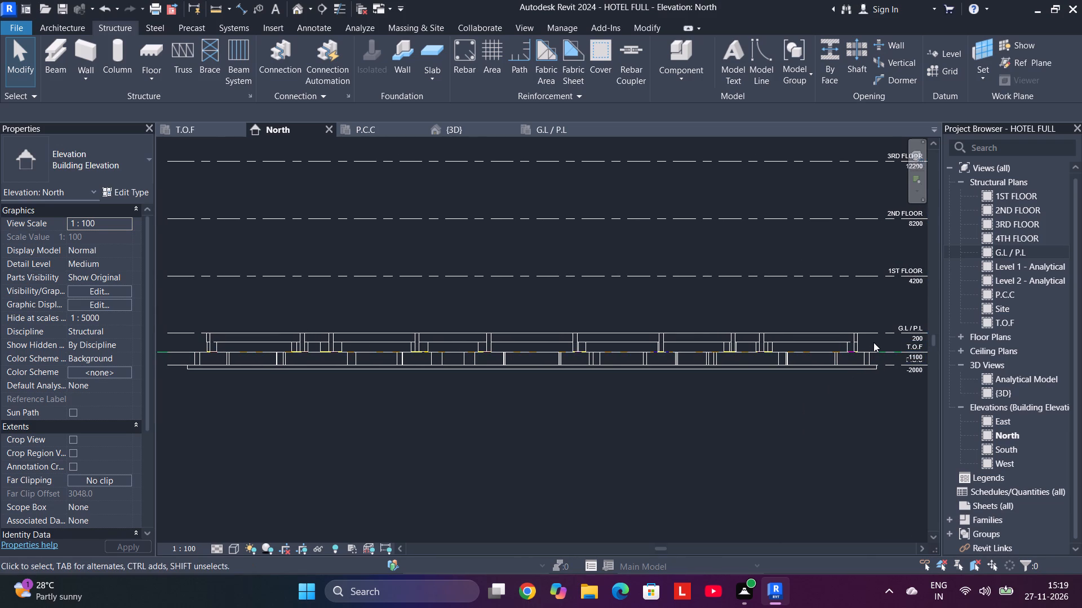
left_click_drag(873, 342, 609, 356)
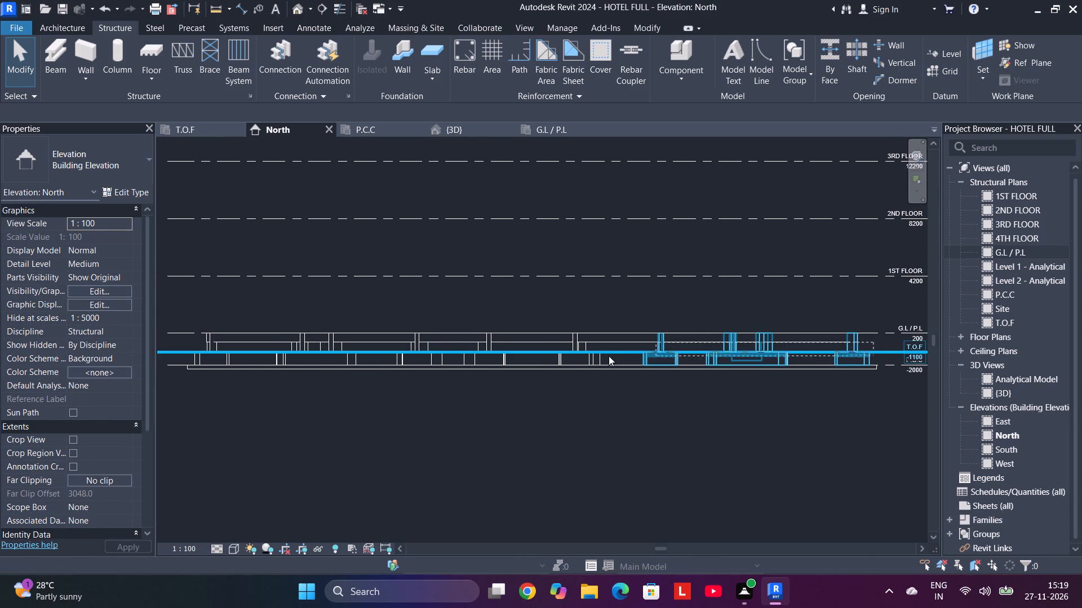
left_click_drag(609, 356, 183, 349)
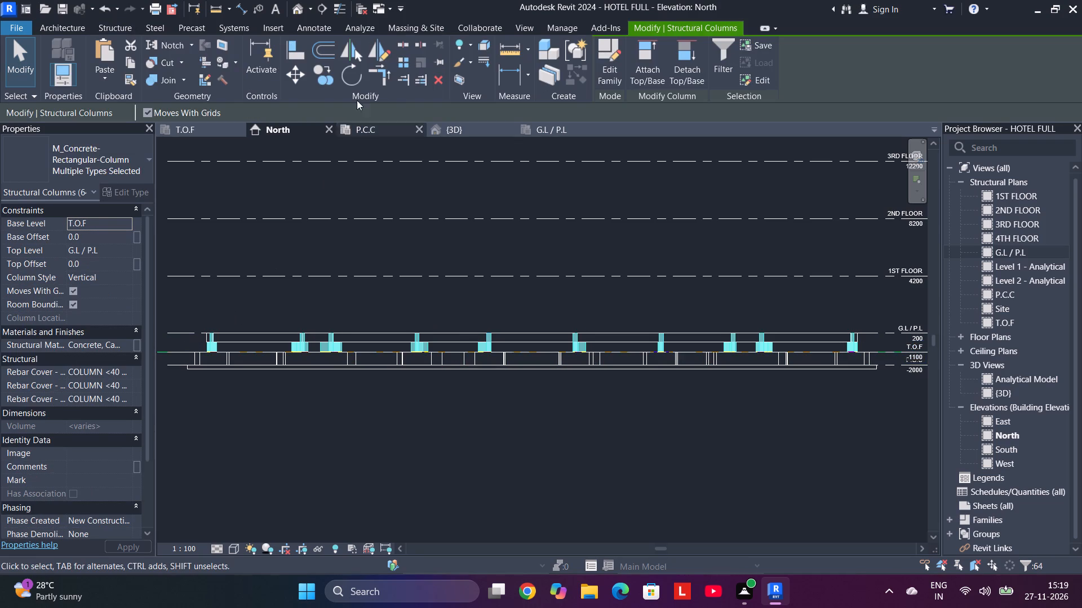
left_click(112, 26)
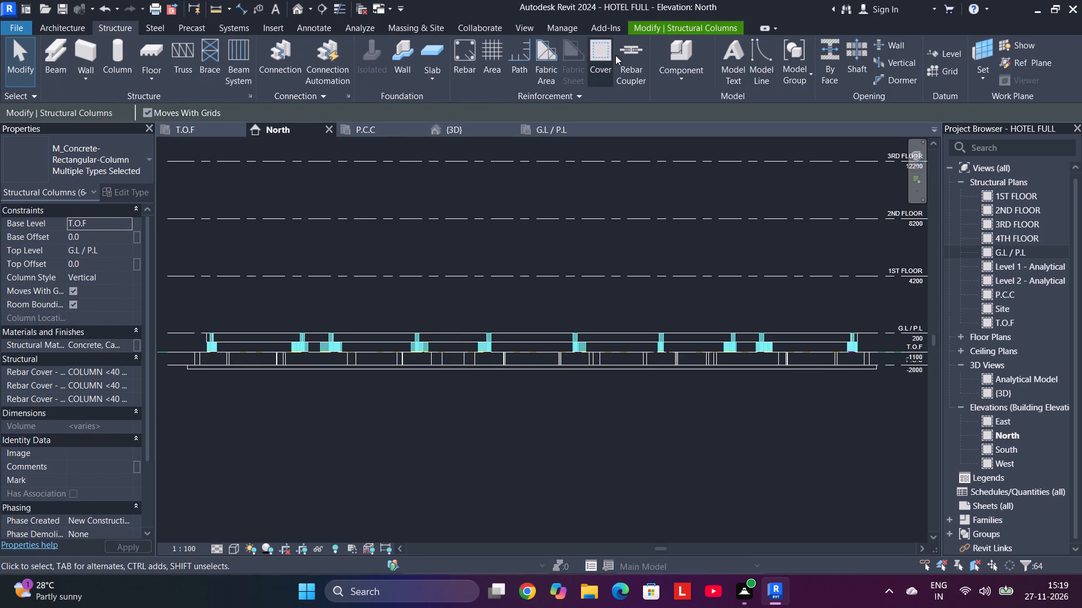
left_click(594, 53)
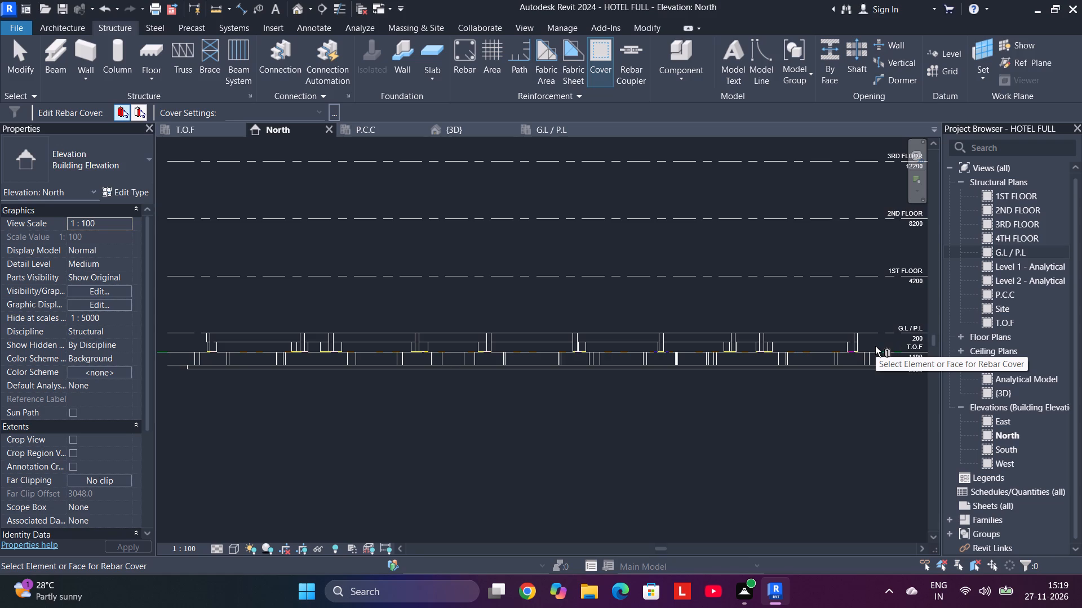
left_click_drag(875, 346, 187, 345)
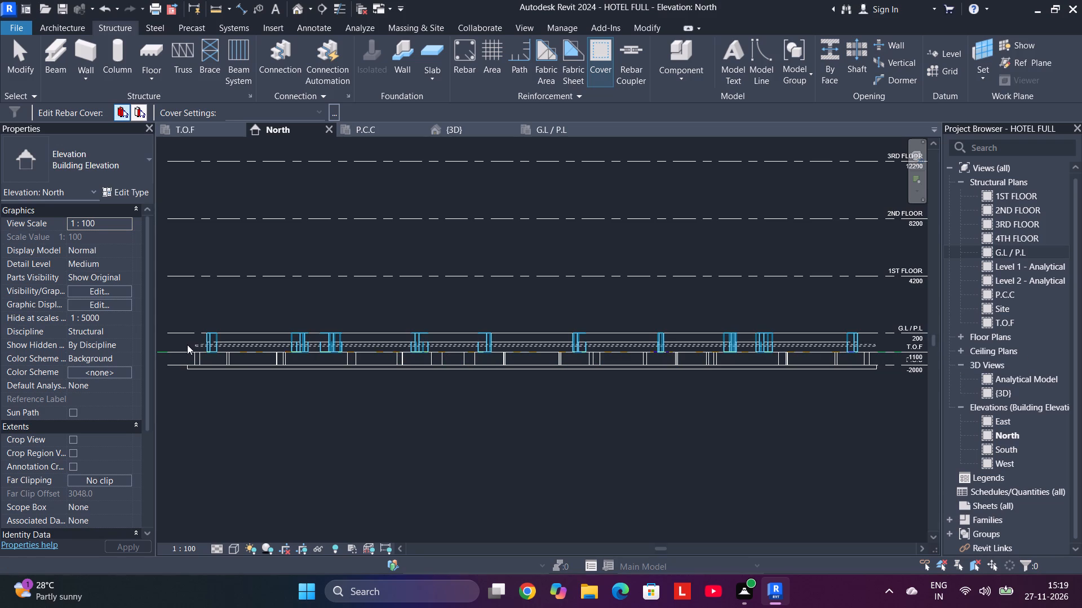
left_click_drag(187, 345, 187, 345)
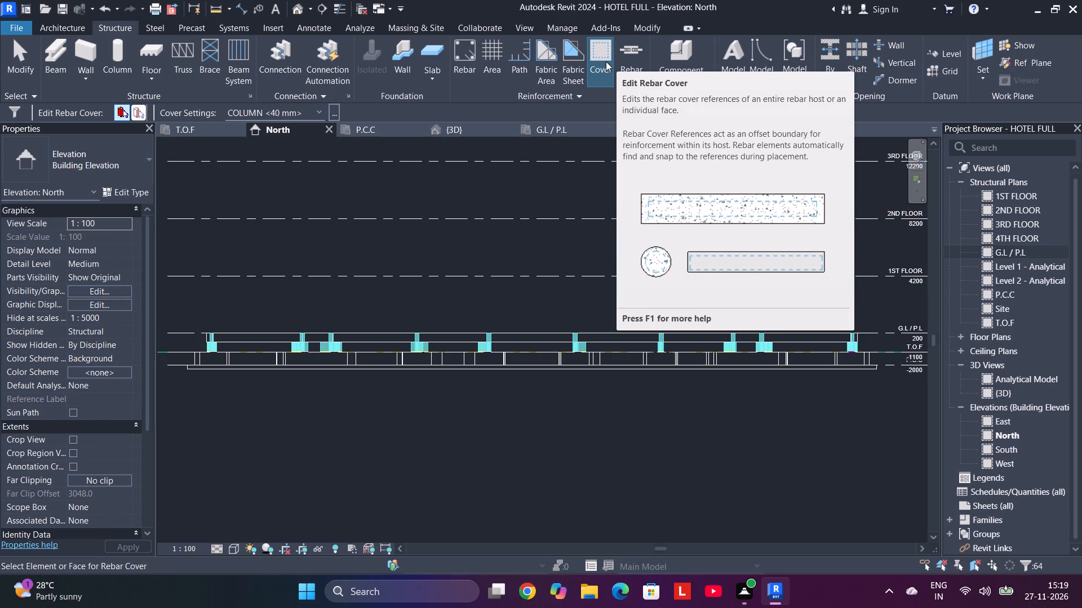
Restart the rebar cover edit, recheck the cover setting for the same full set of columns, and leave the command.
left_click(601, 73)
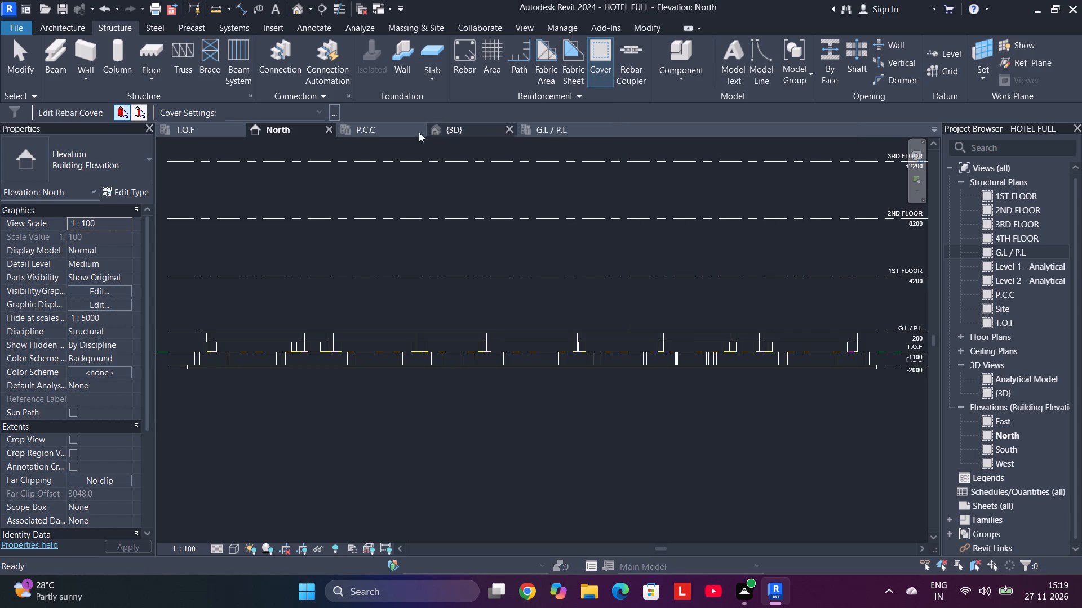
left_click(323, 109)
left_click(326, 109)
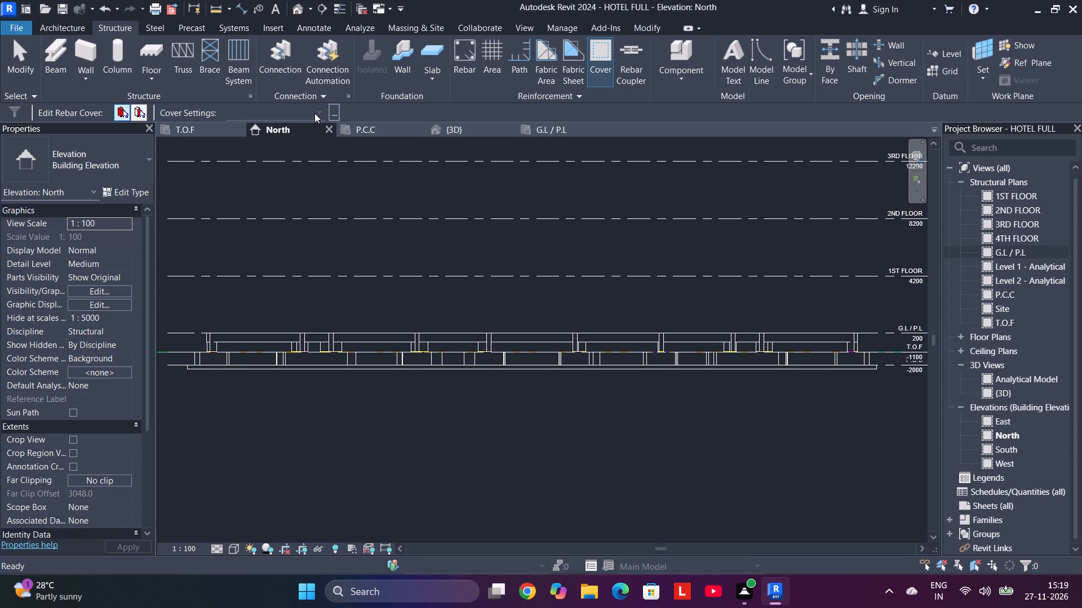
left_click(314, 113)
left_click(873, 340)
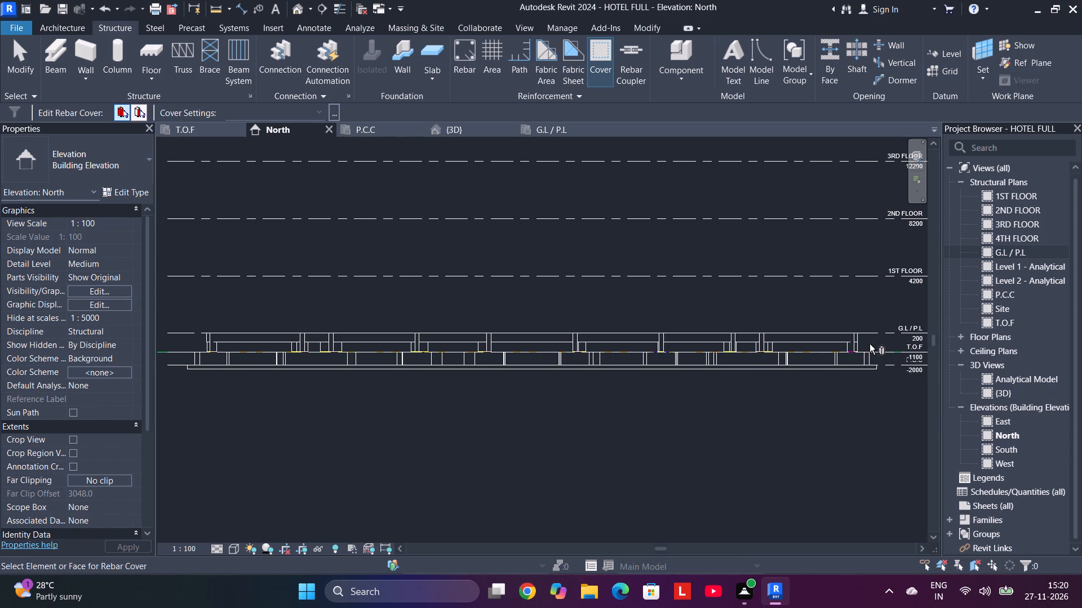
left_click_drag(870, 345, 273, 350)
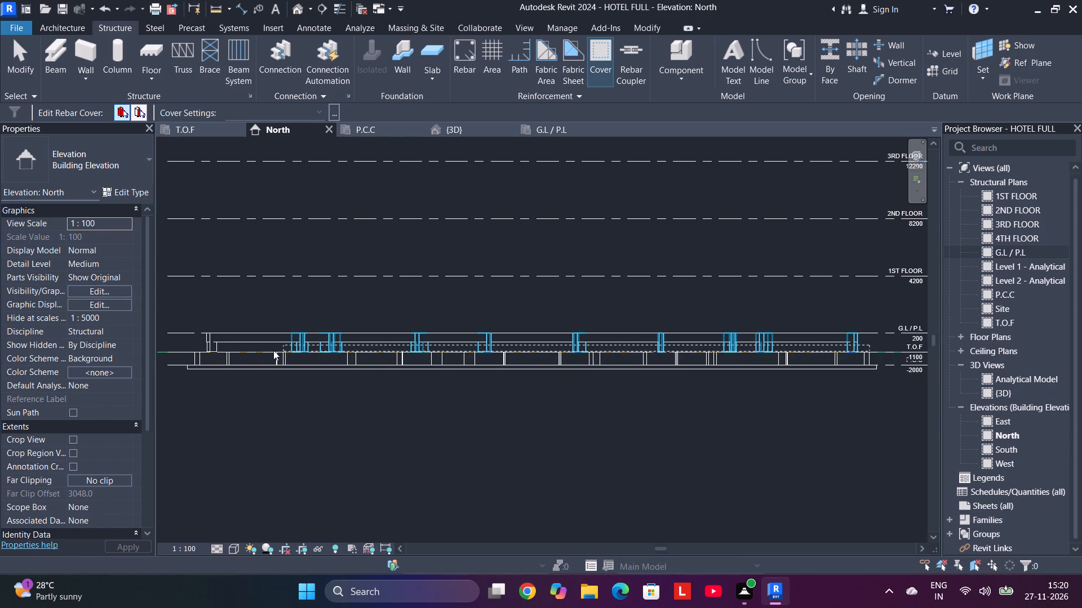
left_click_drag(273, 350, 194, 347)
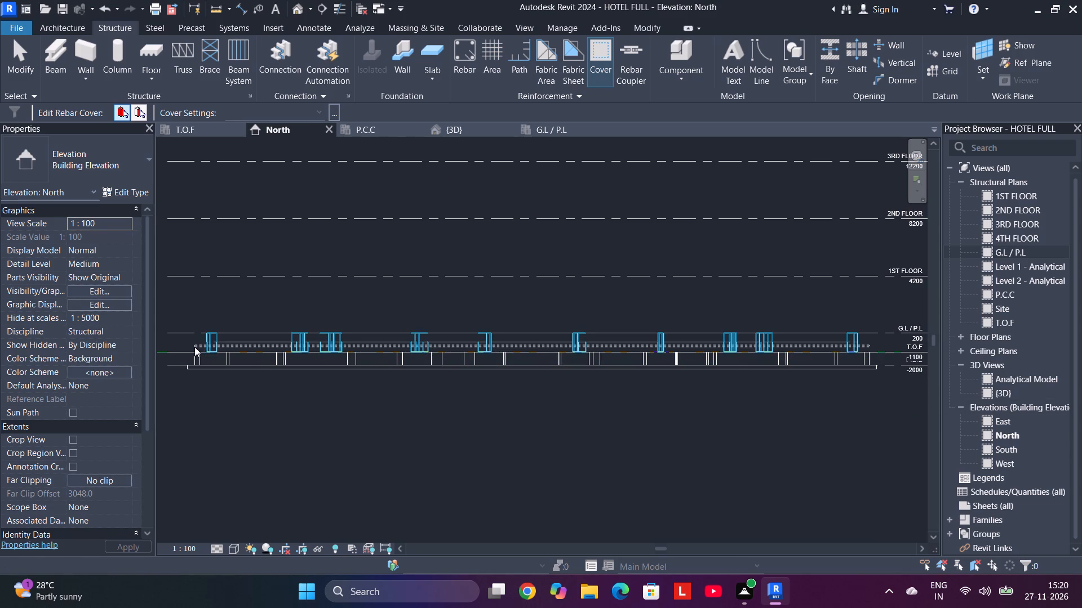
left_click_drag(194, 347, 192, 347)
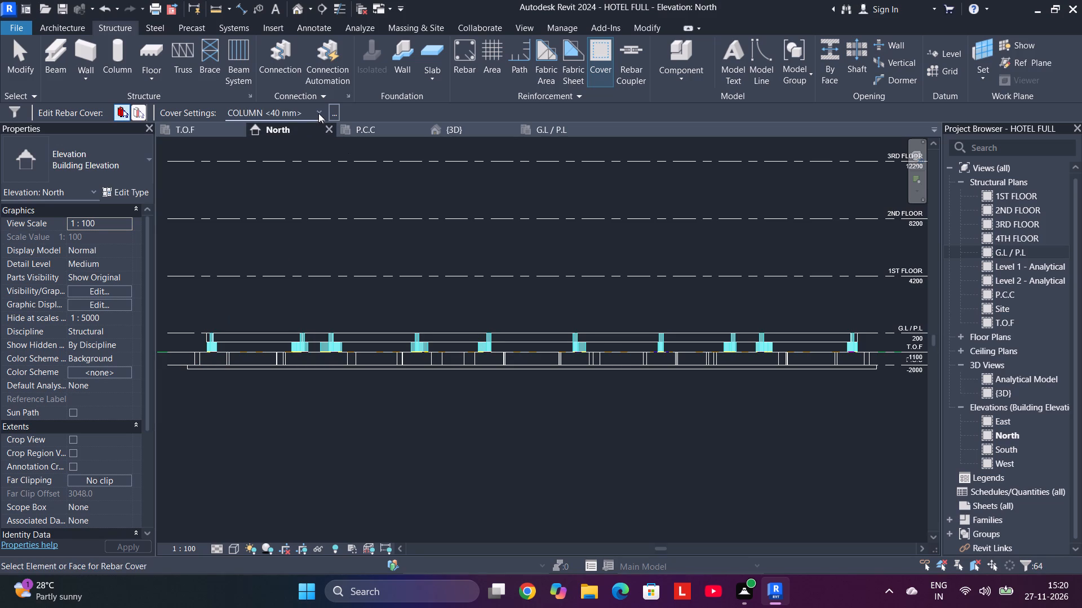
key("Escape")
key("Escape")
key("Escape")
key("Escape")
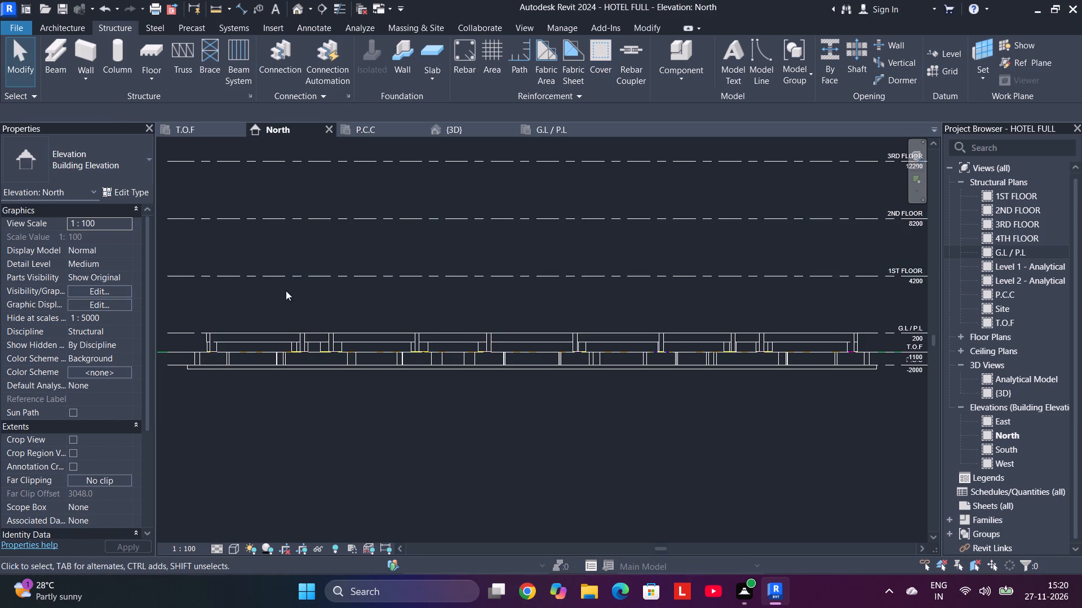
key("Escape")
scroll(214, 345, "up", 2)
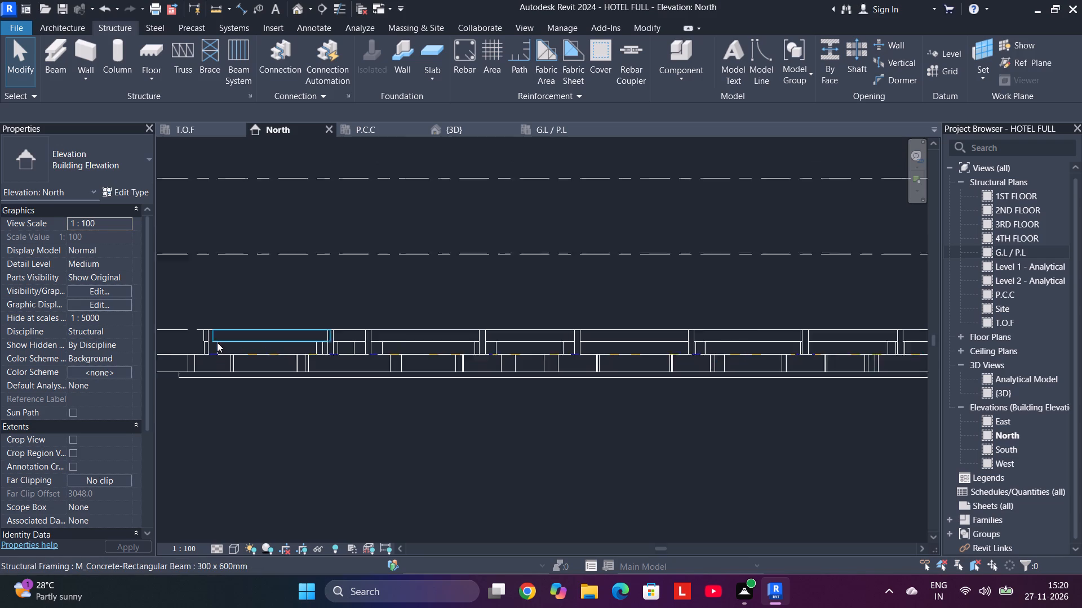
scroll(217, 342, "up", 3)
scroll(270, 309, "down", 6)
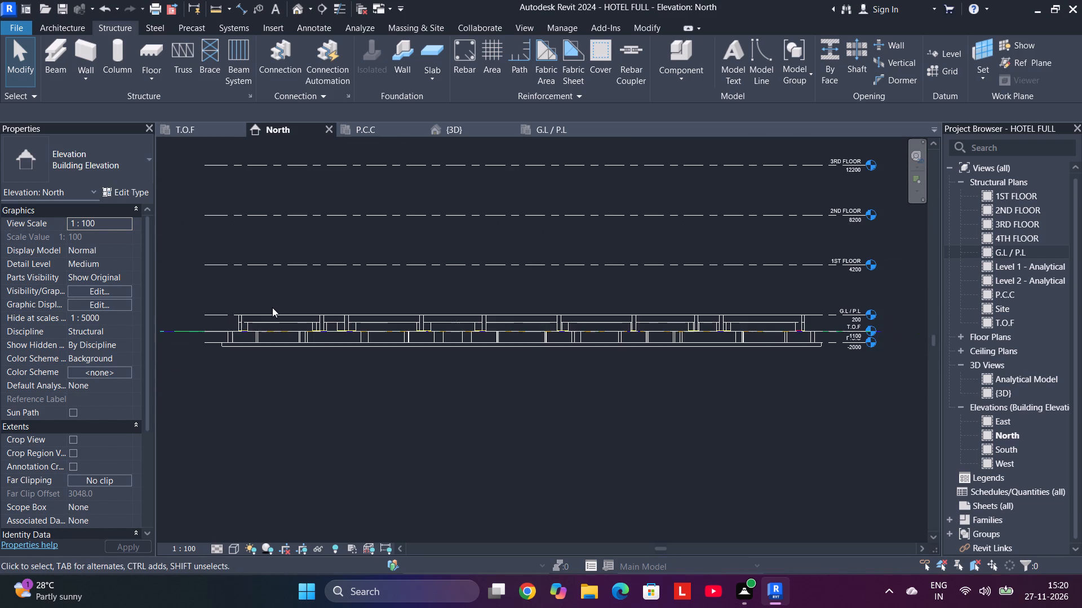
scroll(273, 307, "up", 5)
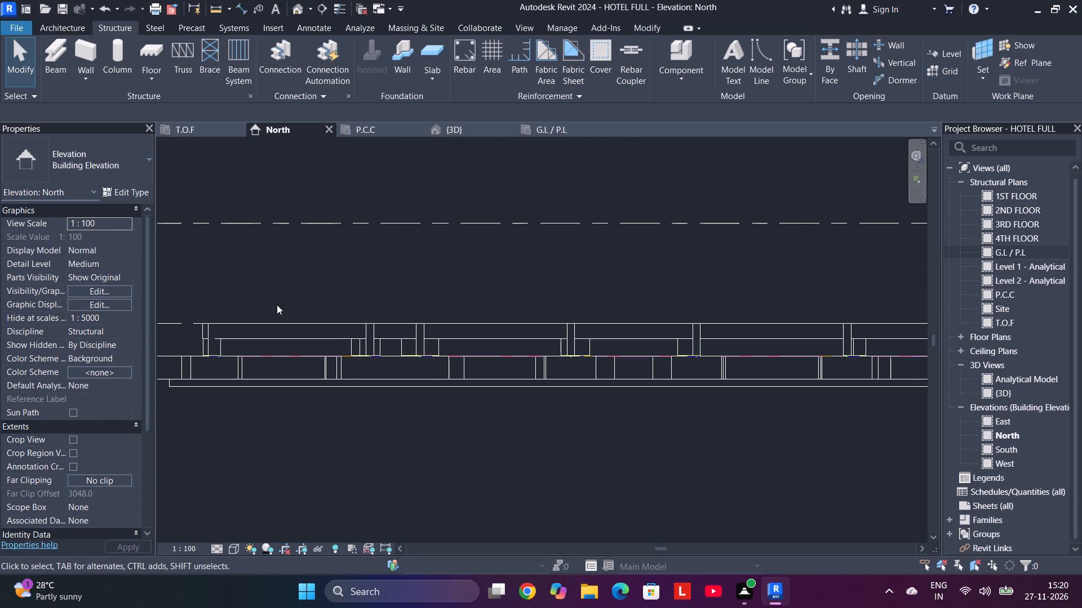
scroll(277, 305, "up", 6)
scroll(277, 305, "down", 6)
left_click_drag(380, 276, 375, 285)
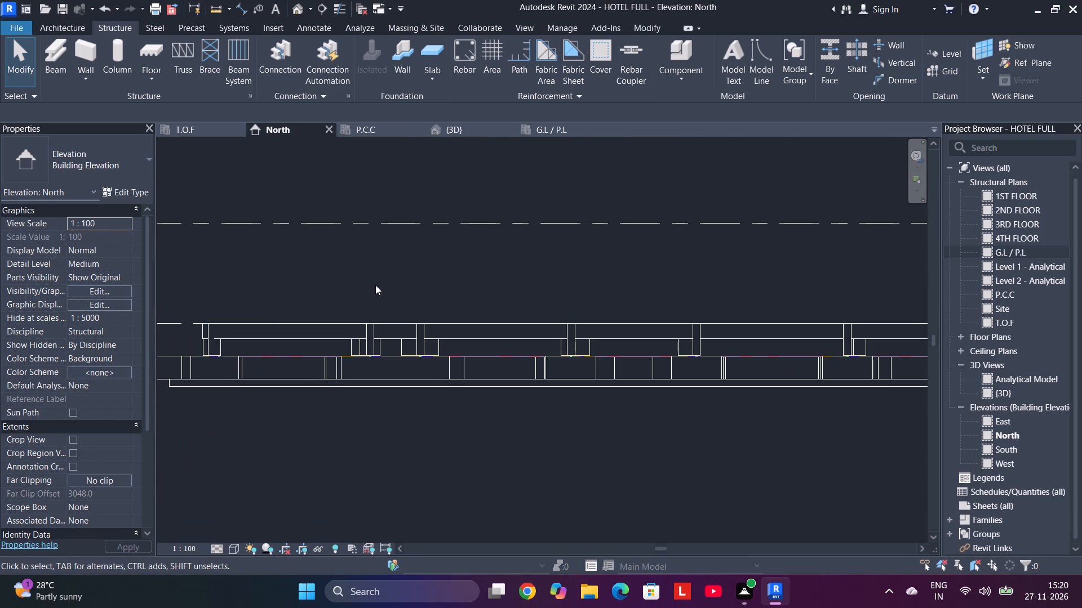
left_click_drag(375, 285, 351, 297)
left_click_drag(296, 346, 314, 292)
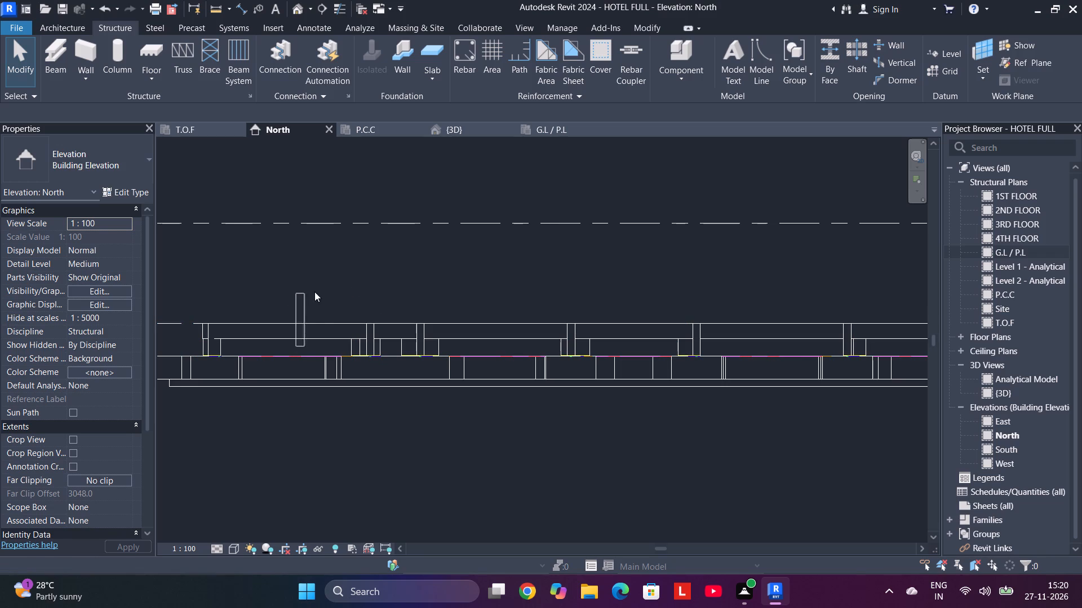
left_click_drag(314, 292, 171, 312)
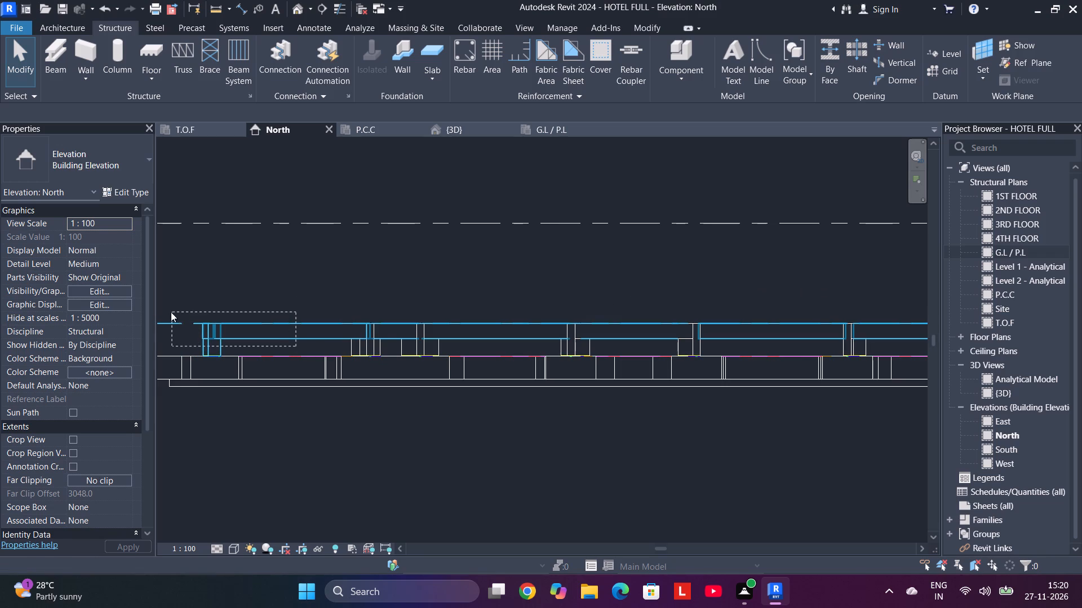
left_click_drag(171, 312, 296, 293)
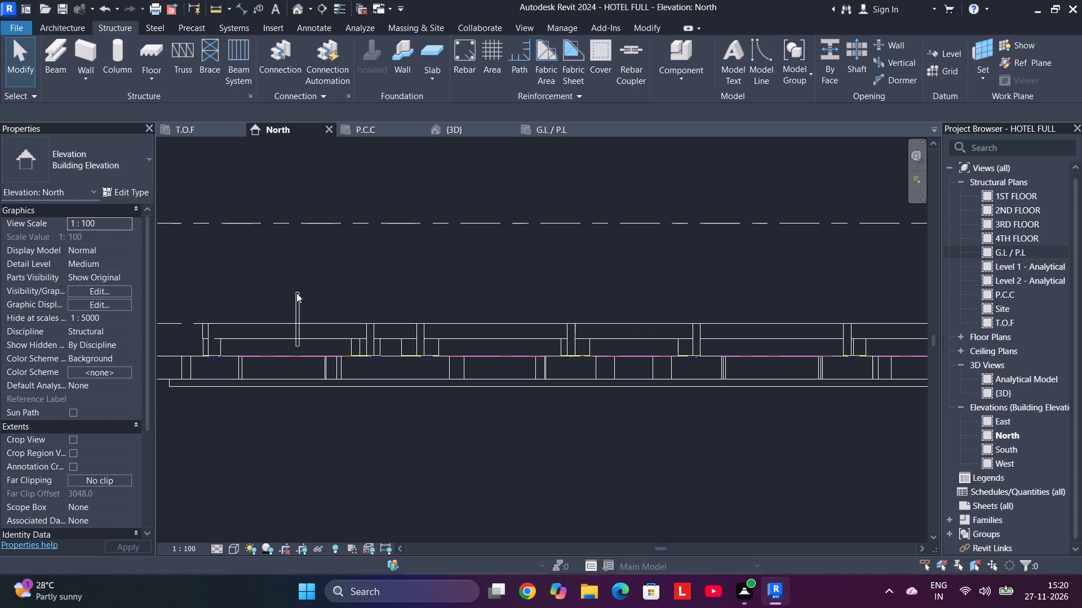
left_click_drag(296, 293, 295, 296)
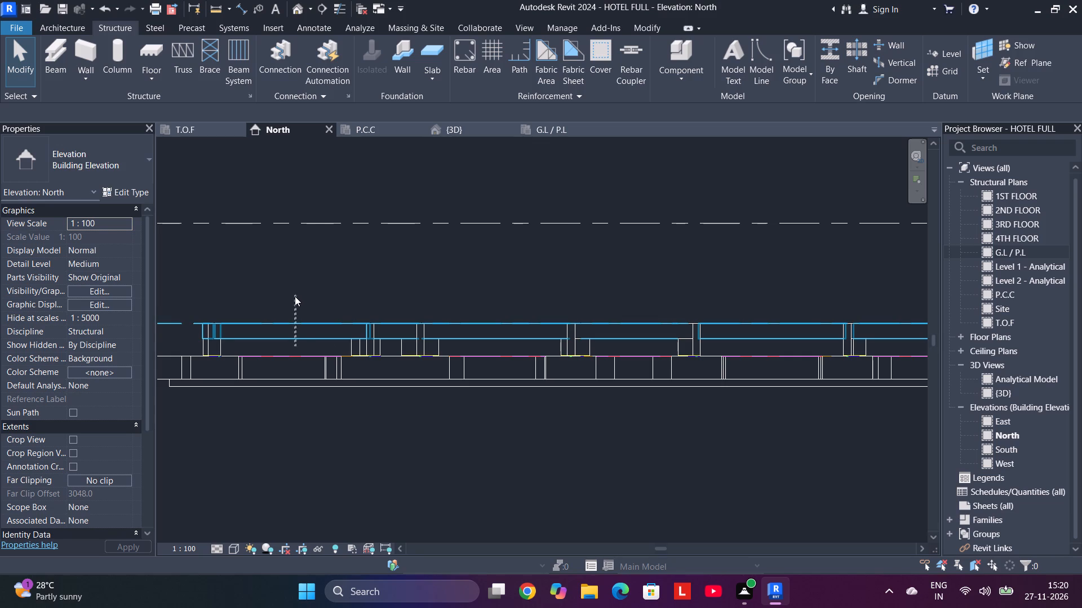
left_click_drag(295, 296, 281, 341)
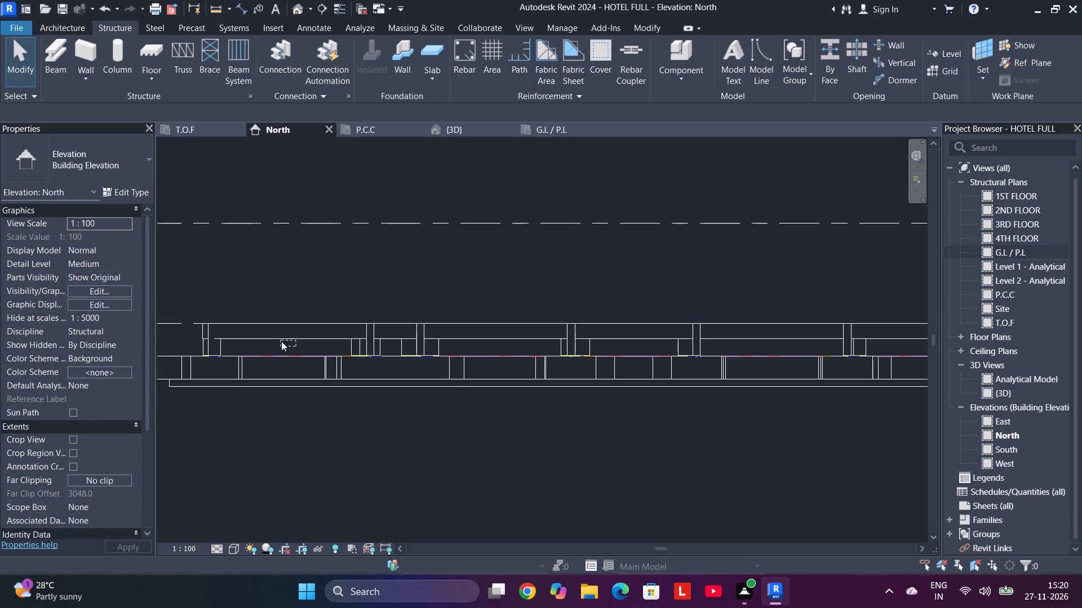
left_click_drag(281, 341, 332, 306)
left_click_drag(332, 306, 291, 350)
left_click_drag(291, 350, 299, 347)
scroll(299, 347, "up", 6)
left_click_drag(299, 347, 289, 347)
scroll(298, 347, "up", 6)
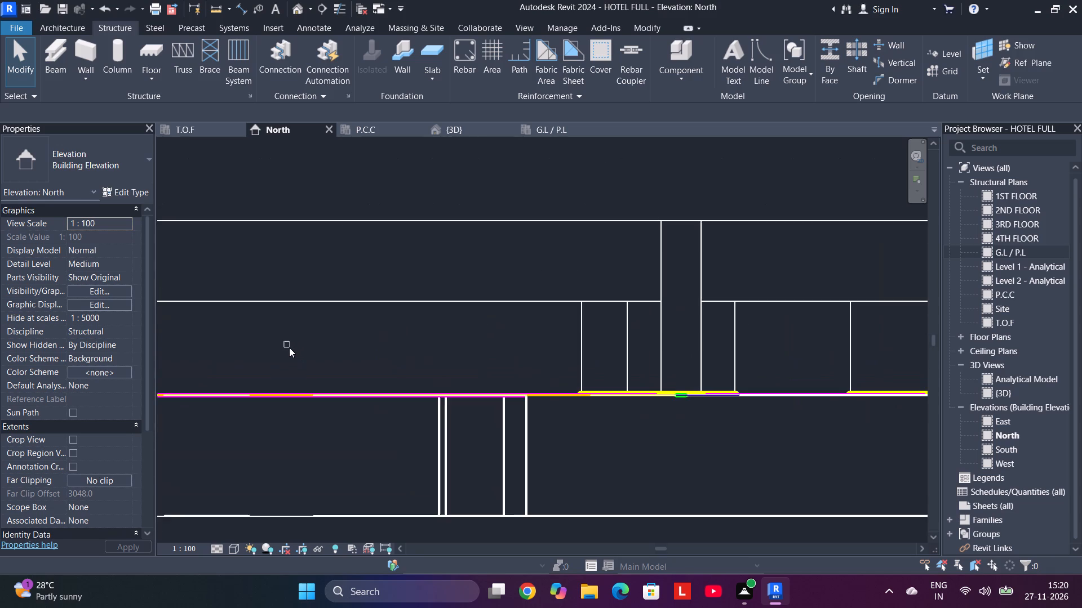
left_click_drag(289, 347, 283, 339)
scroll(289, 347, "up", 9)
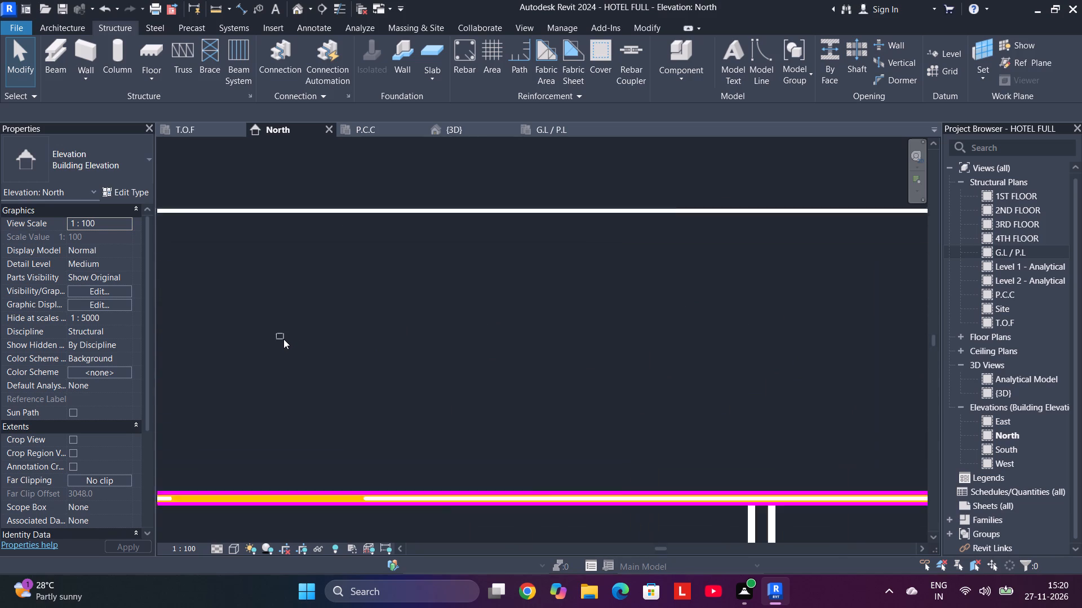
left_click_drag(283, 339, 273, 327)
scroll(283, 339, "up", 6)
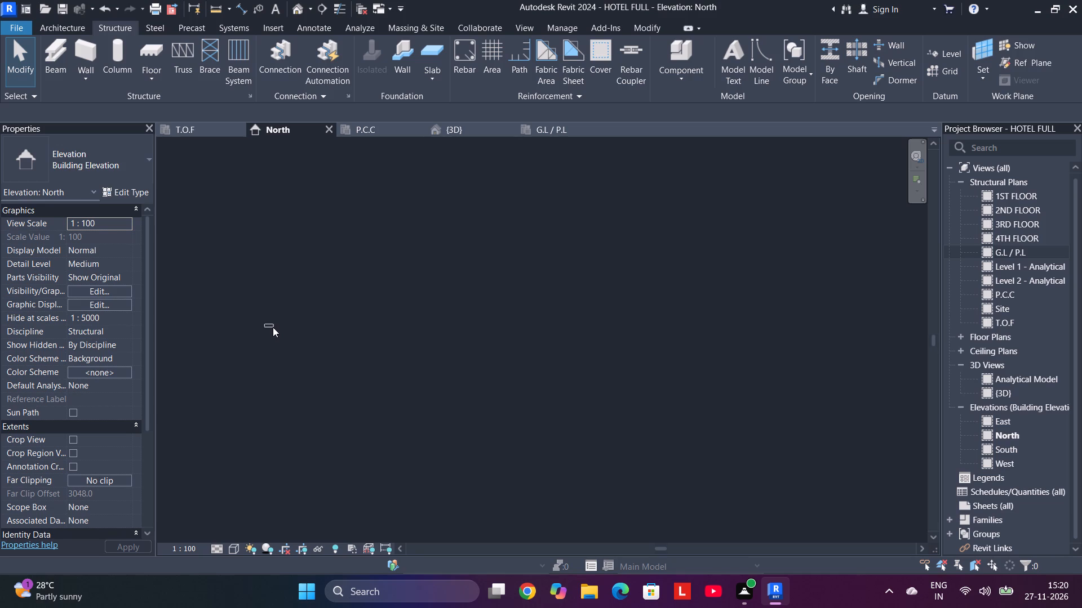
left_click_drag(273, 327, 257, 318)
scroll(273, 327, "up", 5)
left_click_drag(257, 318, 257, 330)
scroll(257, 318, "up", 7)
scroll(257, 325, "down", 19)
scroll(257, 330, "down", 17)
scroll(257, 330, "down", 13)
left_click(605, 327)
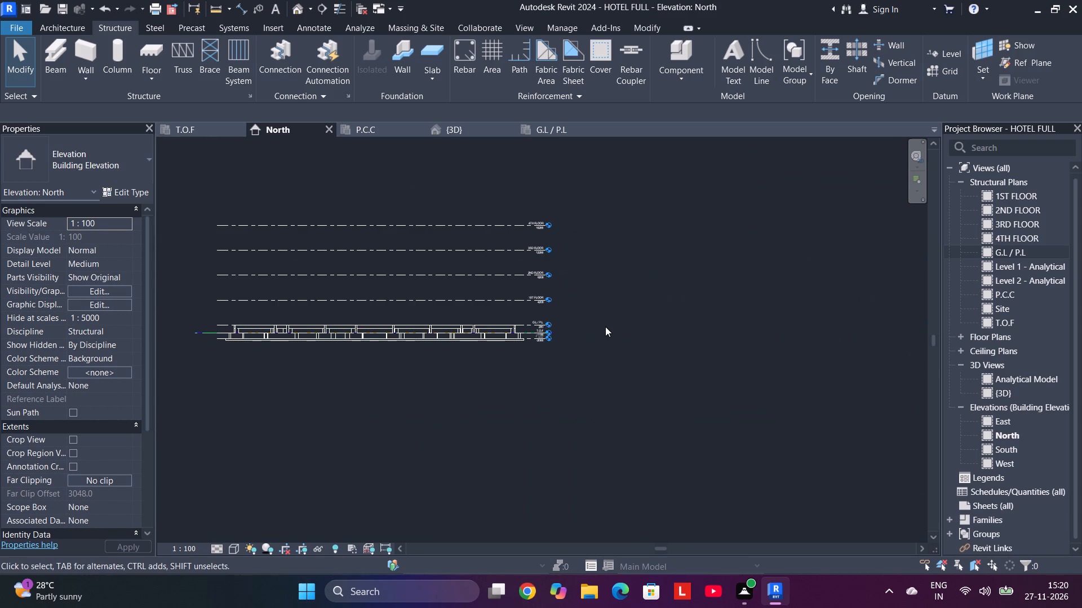
Select all the beams at the G.L / P.L level in the North elevation, check them in the G.L / P.L plan, and clear the selection.
scroll(592, 325, "up", 1)
middle_click_drag(595, 325, 693, 319)
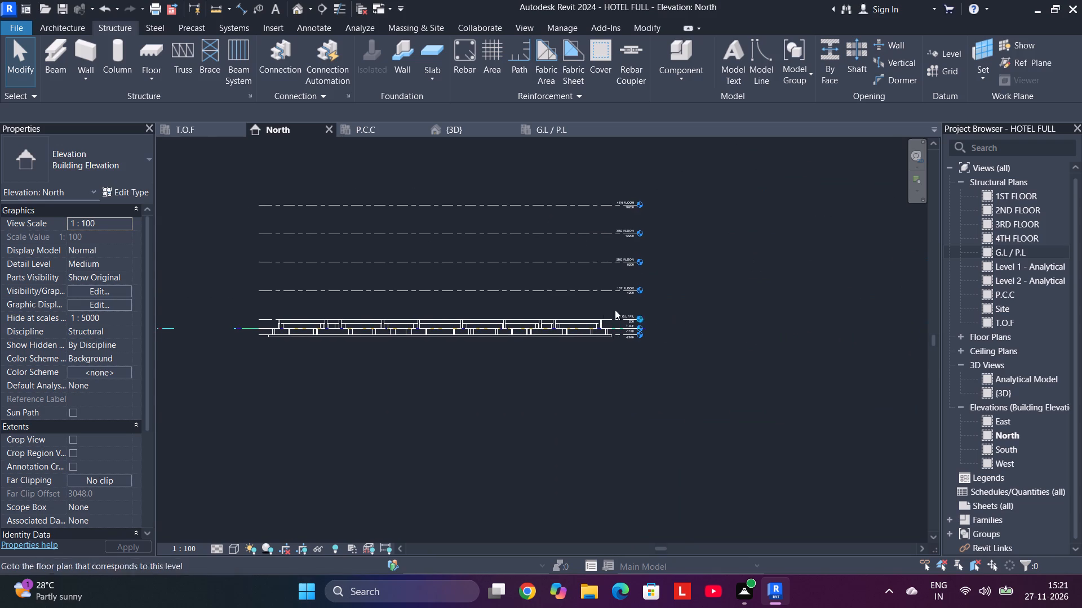
scroll(604, 310, "up", 3)
middle_click_drag(604, 309, 728, 307)
middle_click_drag(728, 307, 708, 307)
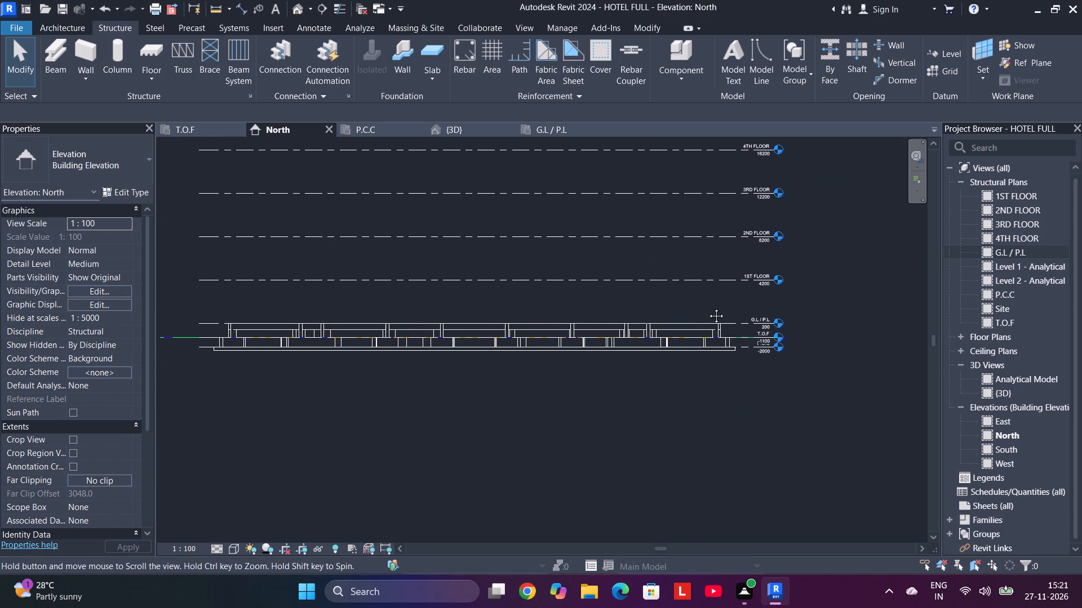
middle_click_drag(708, 307, 715, 301)
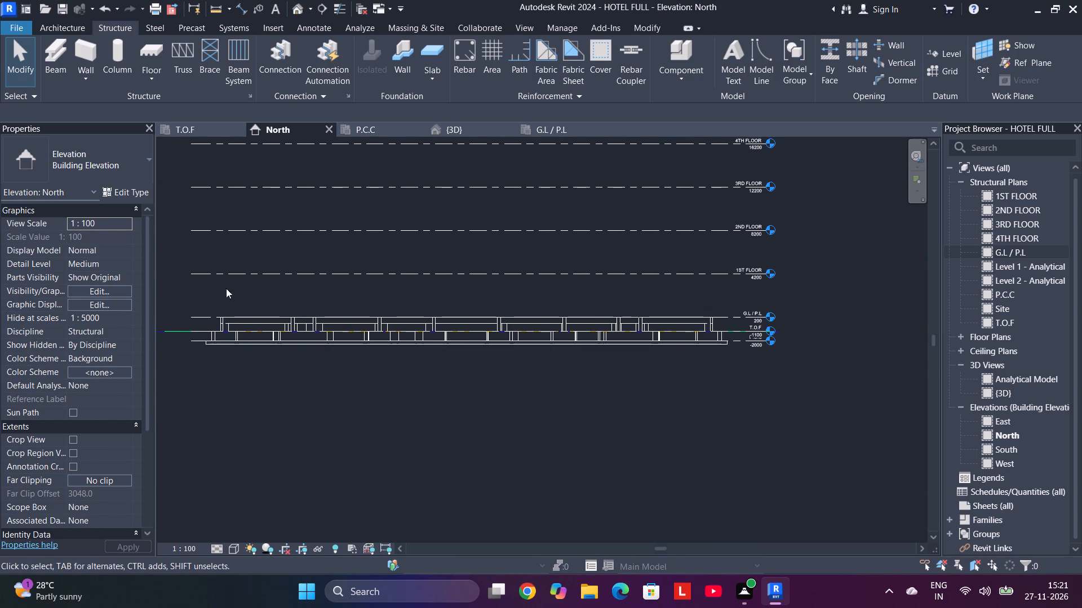
left_click(176, 285)
right_click(562, 391)
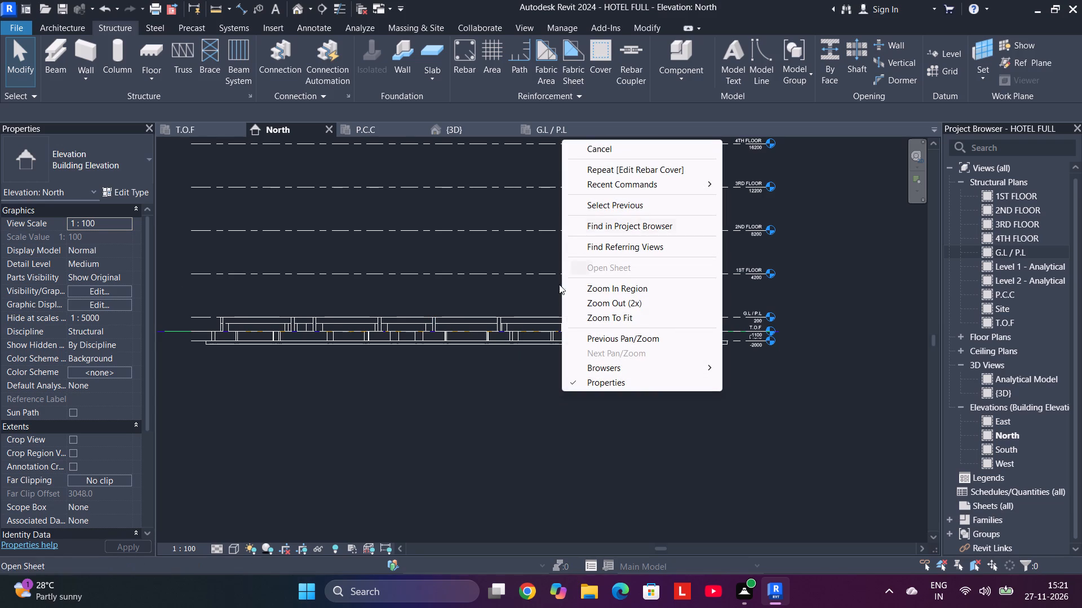
left_click(617, 146)
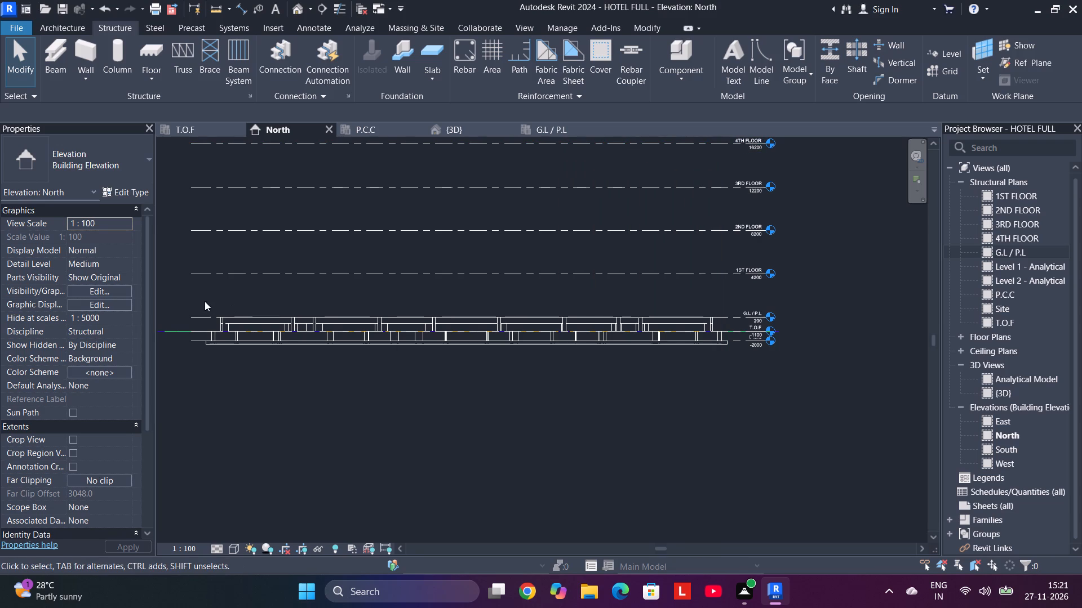
left_click_drag(205, 303, 722, 324)
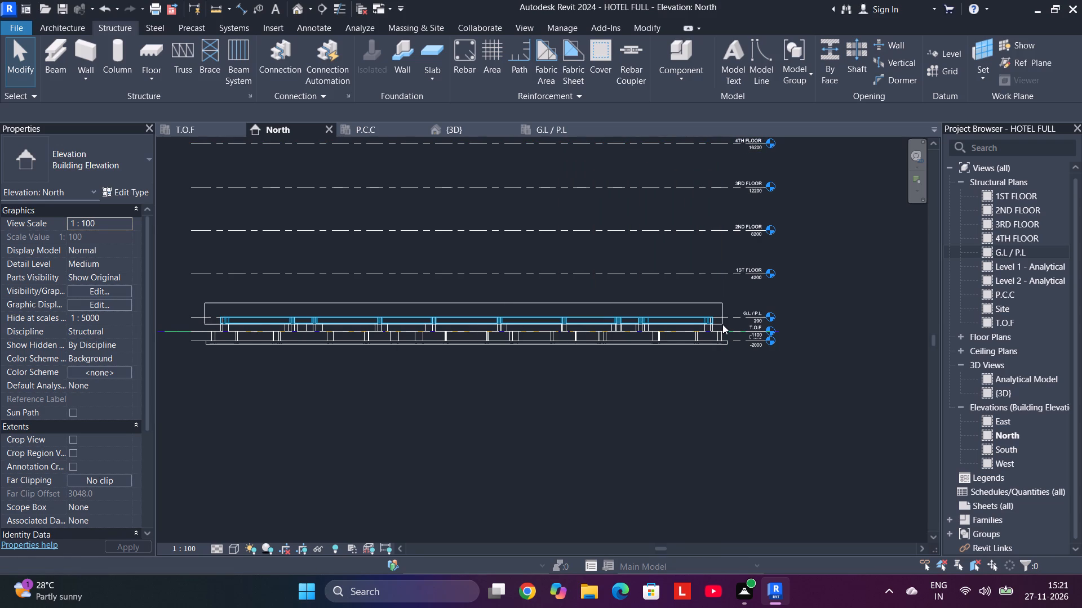
left_click_drag(722, 324, 733, 327)
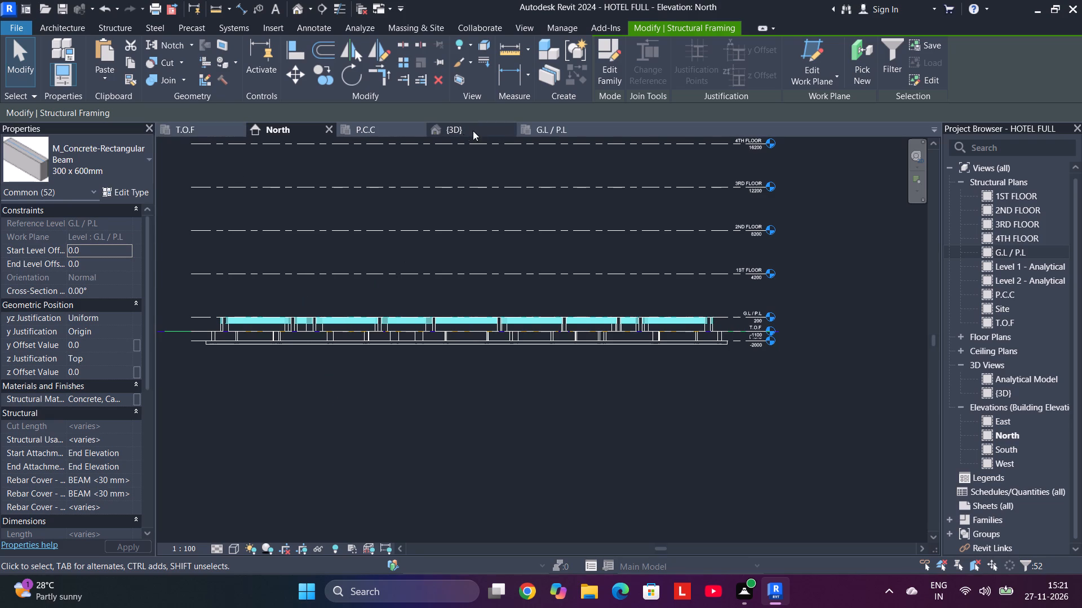
left_click(561, 128)
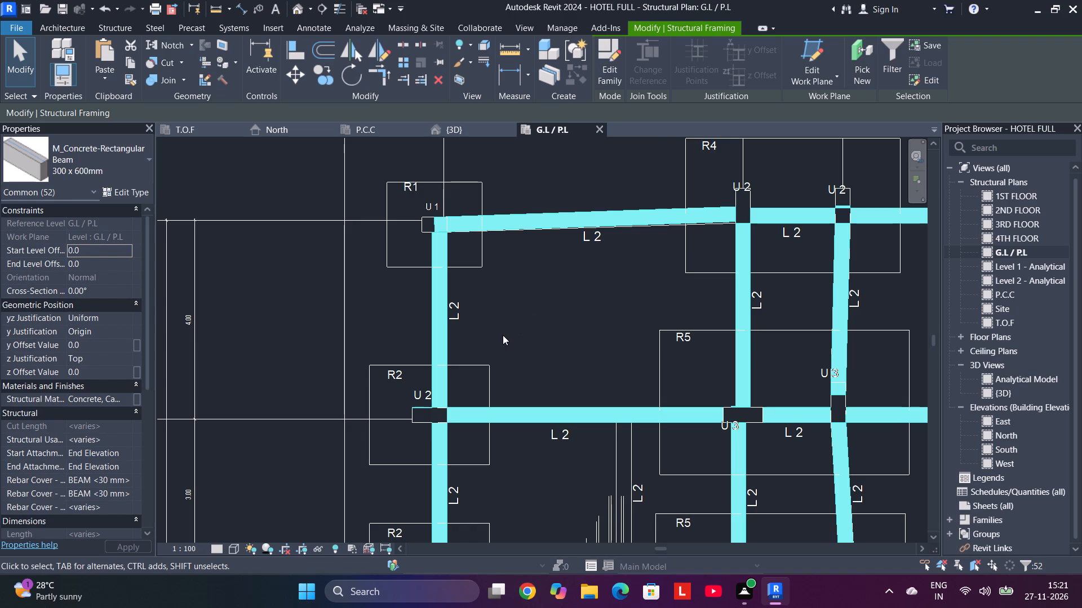
key("Escape")
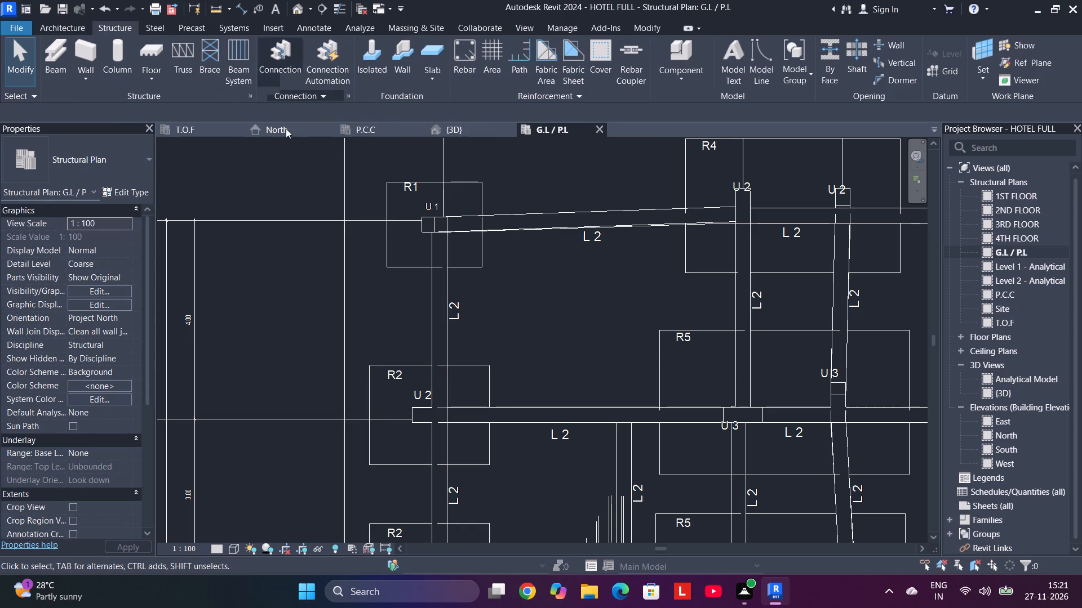
Draw a section across the beam between footings R1 and R2, flipped to face R1, with a far clip offset of about 587 mm.
scroll(471, 256, "down", 4)
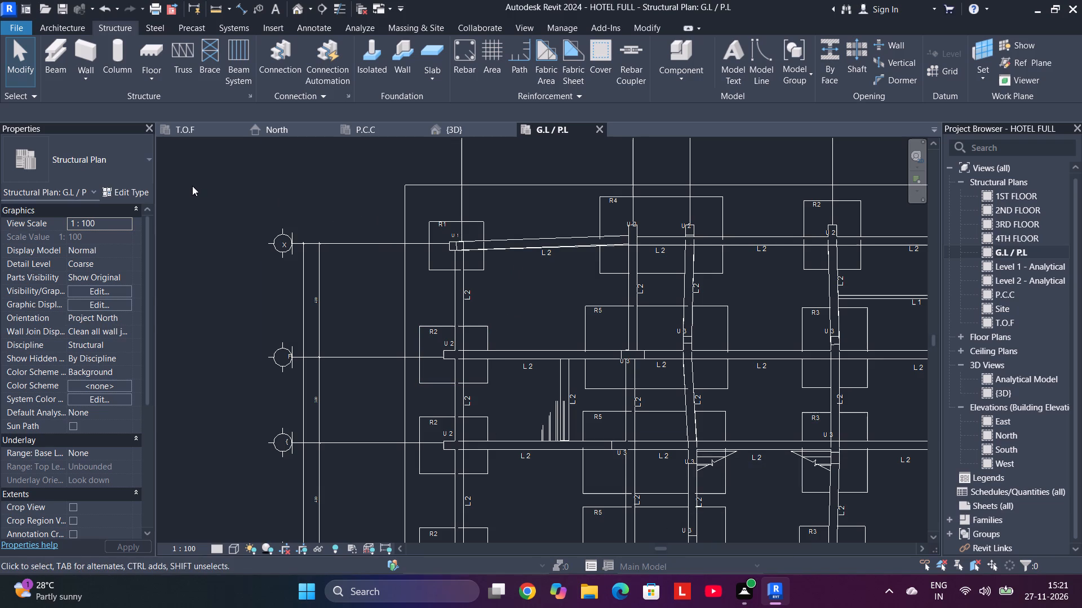
left_click(209, 196)
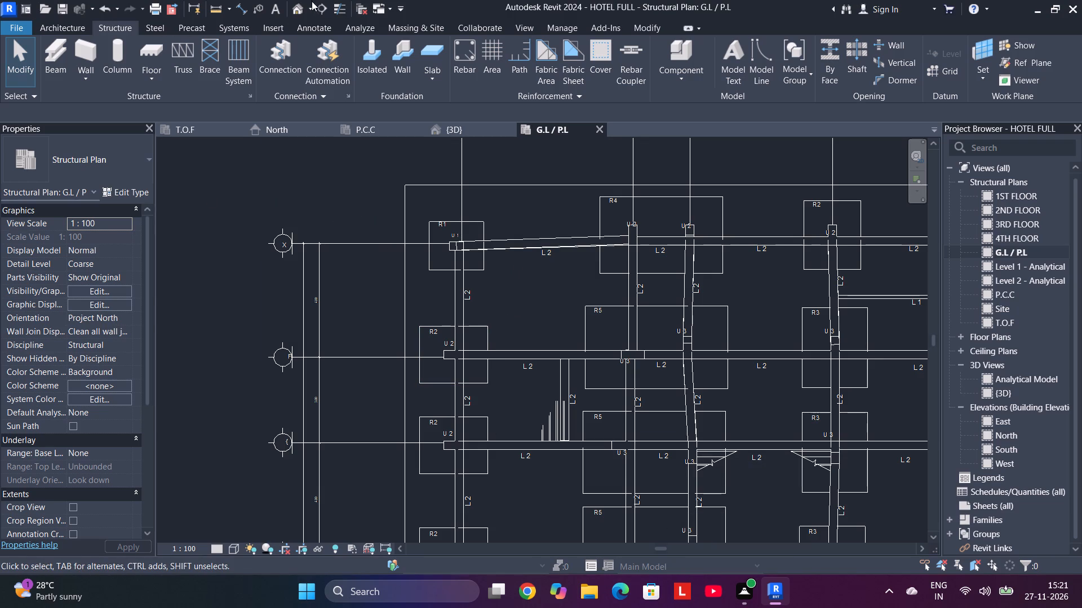
left_click(323, 6)
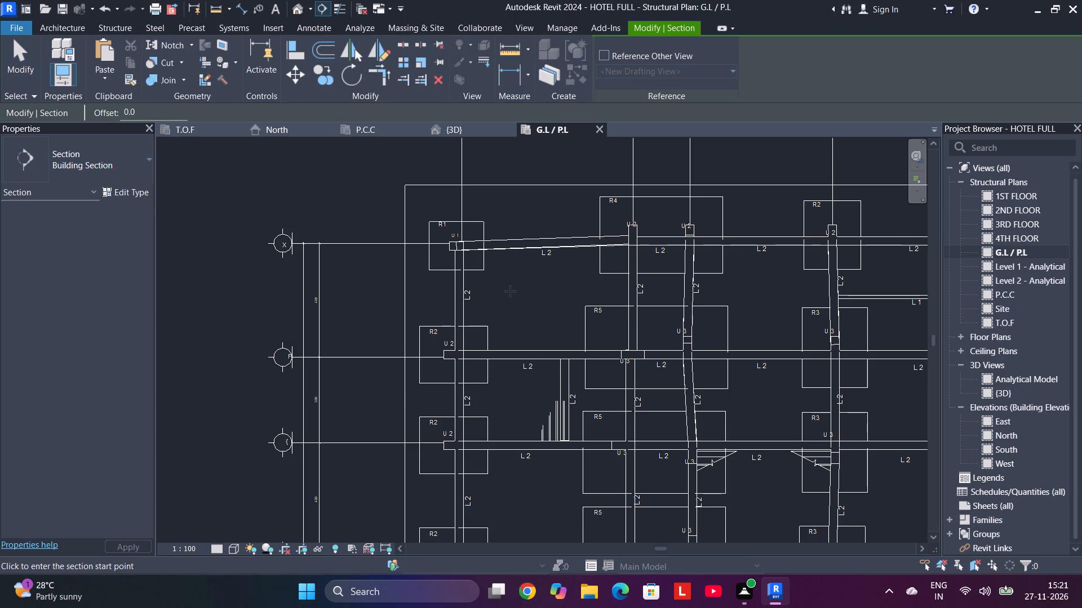
left_click(506, 293)
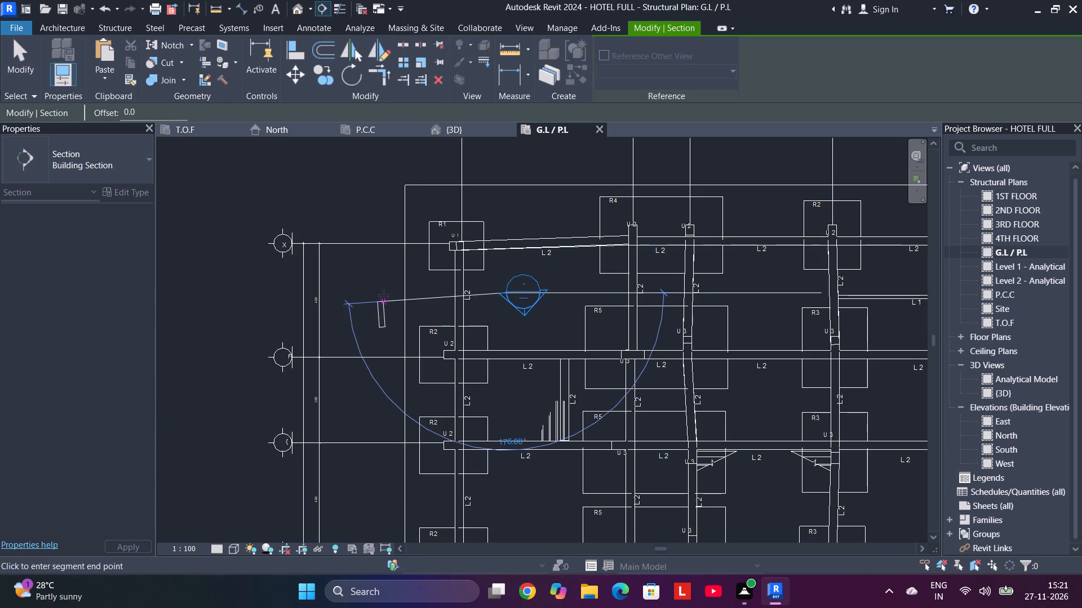
left_click(384, 292)
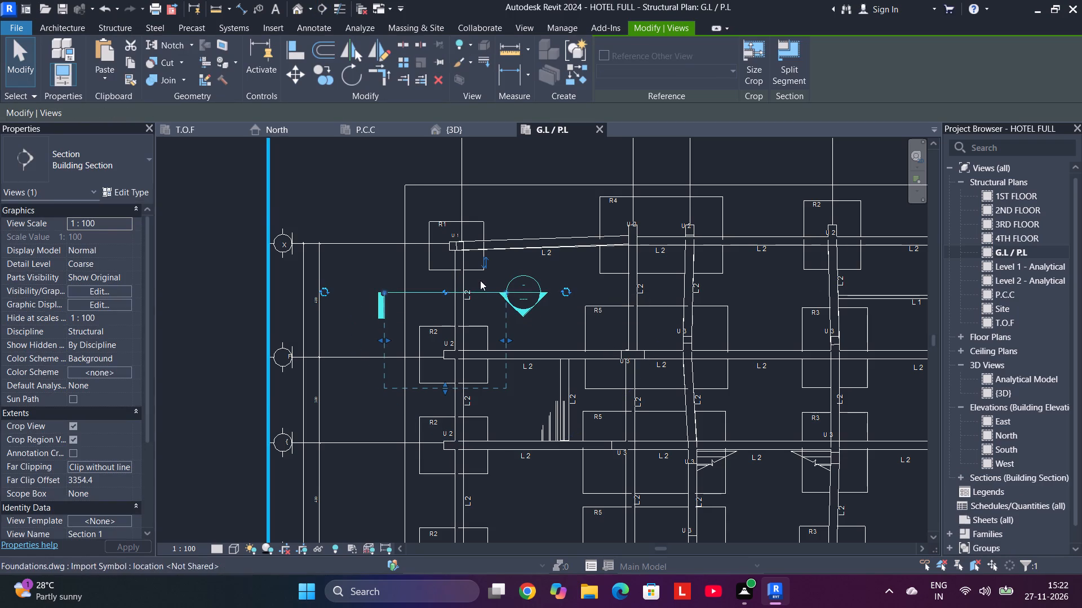
left_click(485, 265)
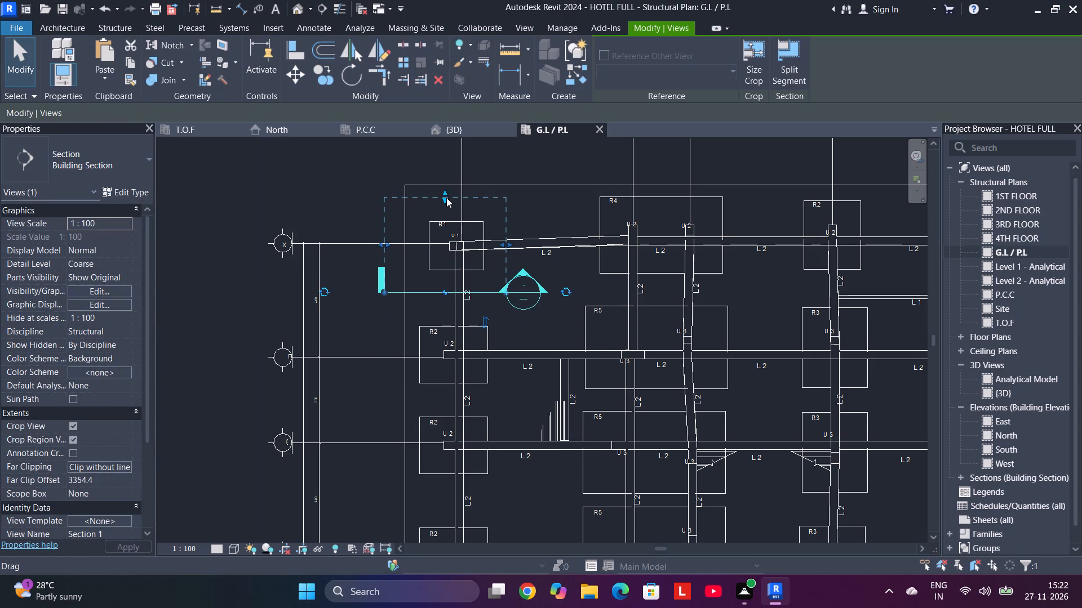
left_click_drag(446, 198, 455, 276)
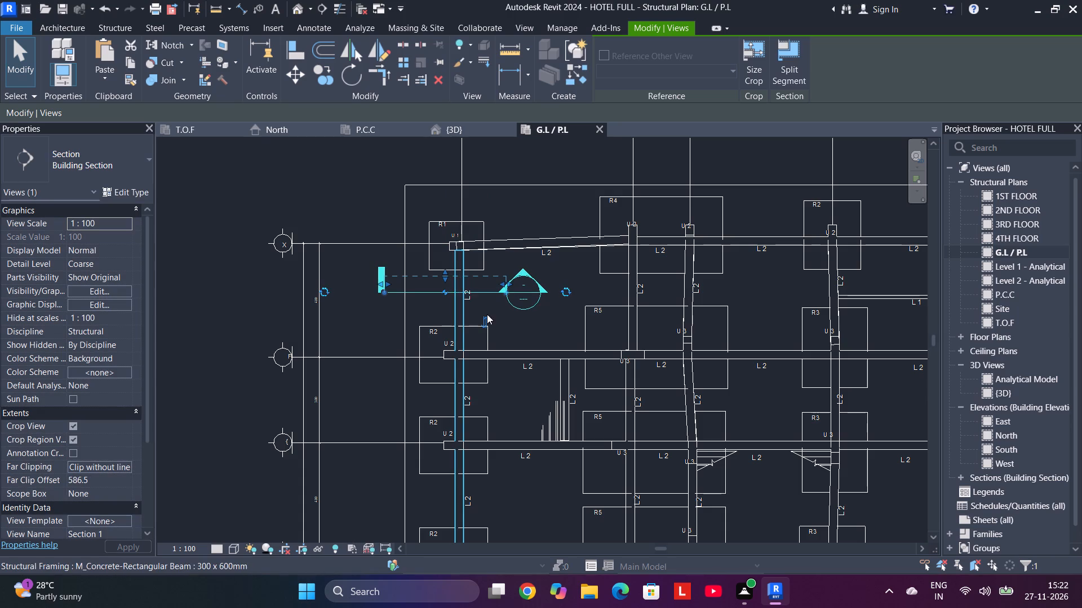
Open the new section's view and adjust its crop region to include the G.L / P.L beam and exclude the floor slab below.
right_click(380, 274)
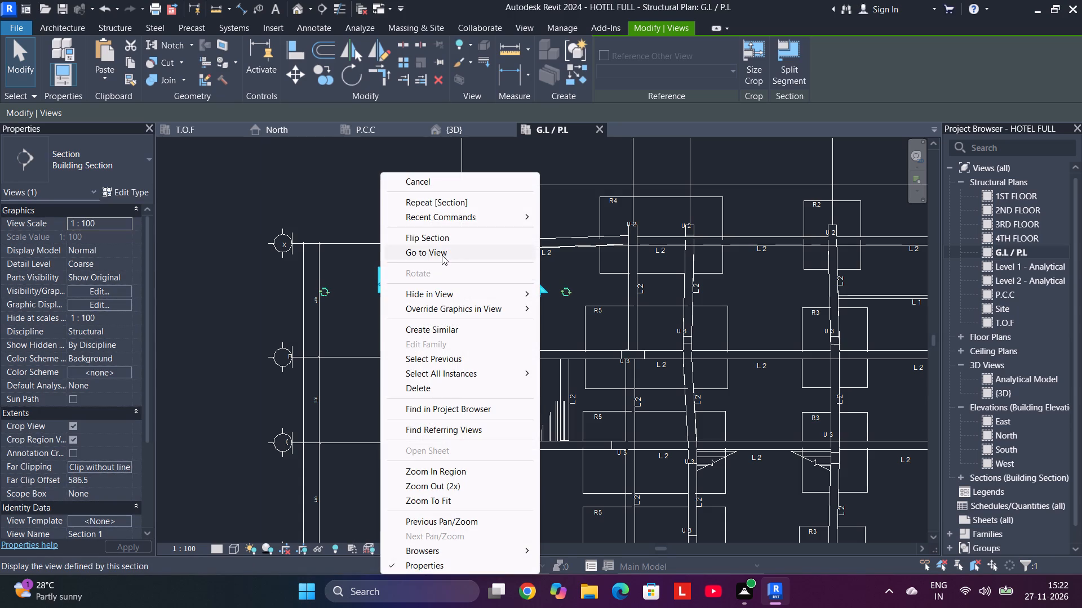
left_click(442, 255)
scroll(531, 321, "down", 9)
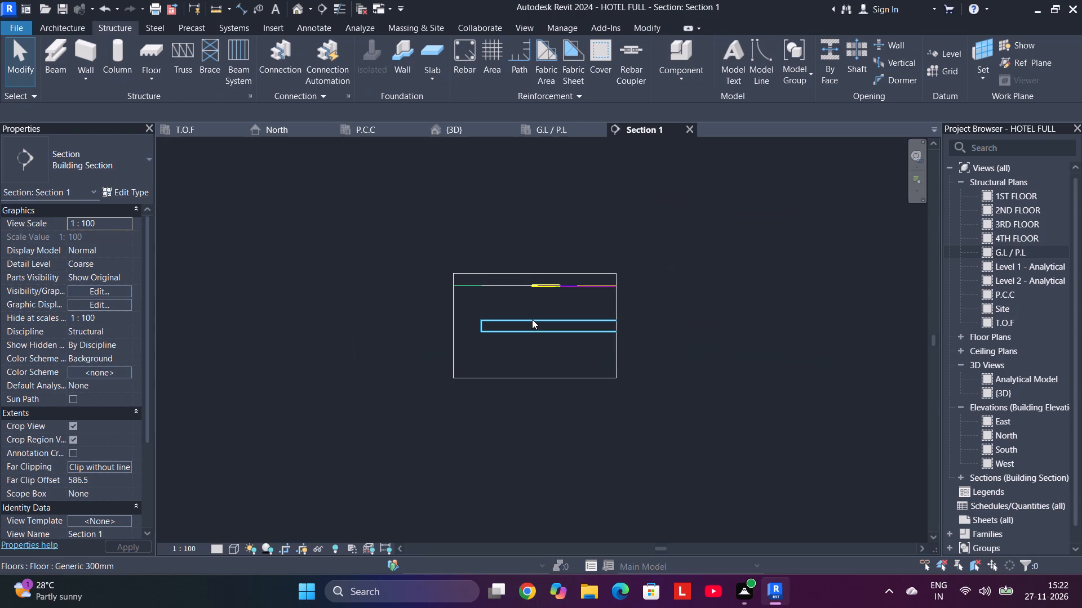
left_click(531, 271)
left_click_drag(539, 271, 538, 185)
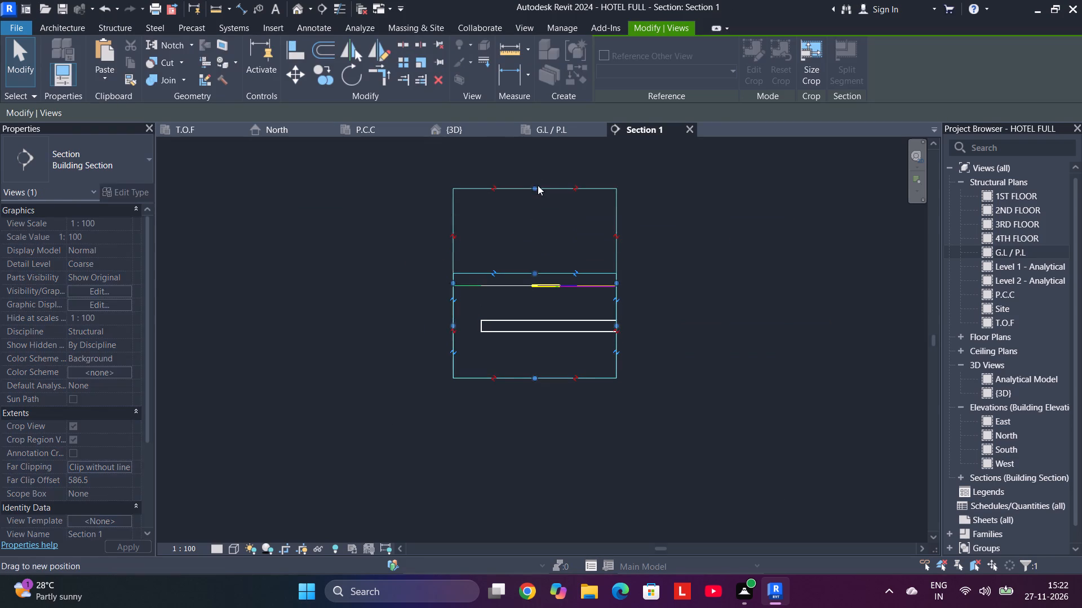
scroll(540, 237, "down", 1)
middle_click_drag(540, 238, 415, 299)
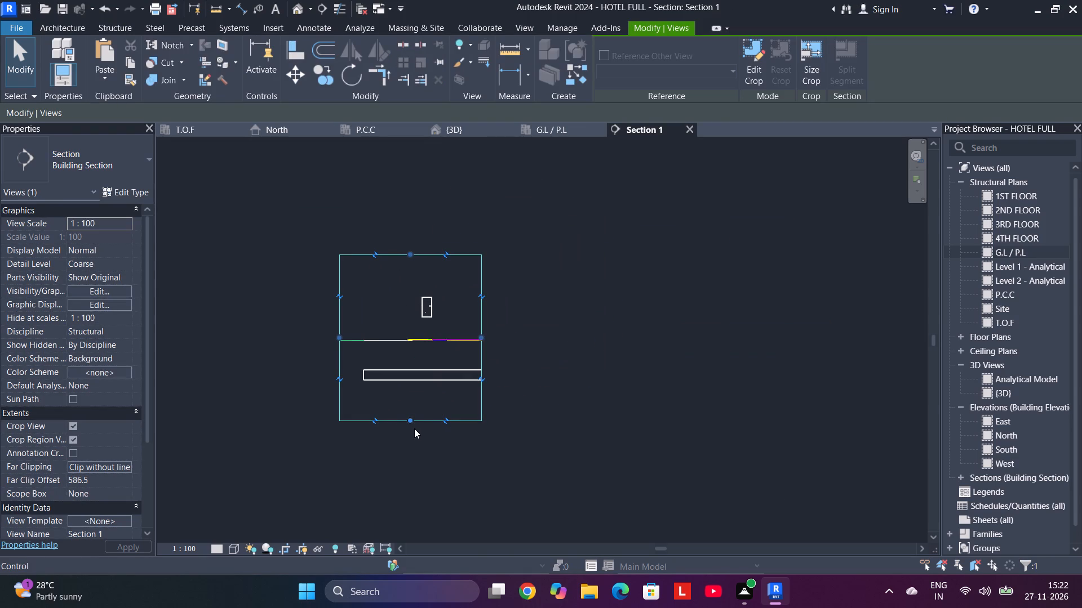
left_click_drag(411, 420, 422, 360)
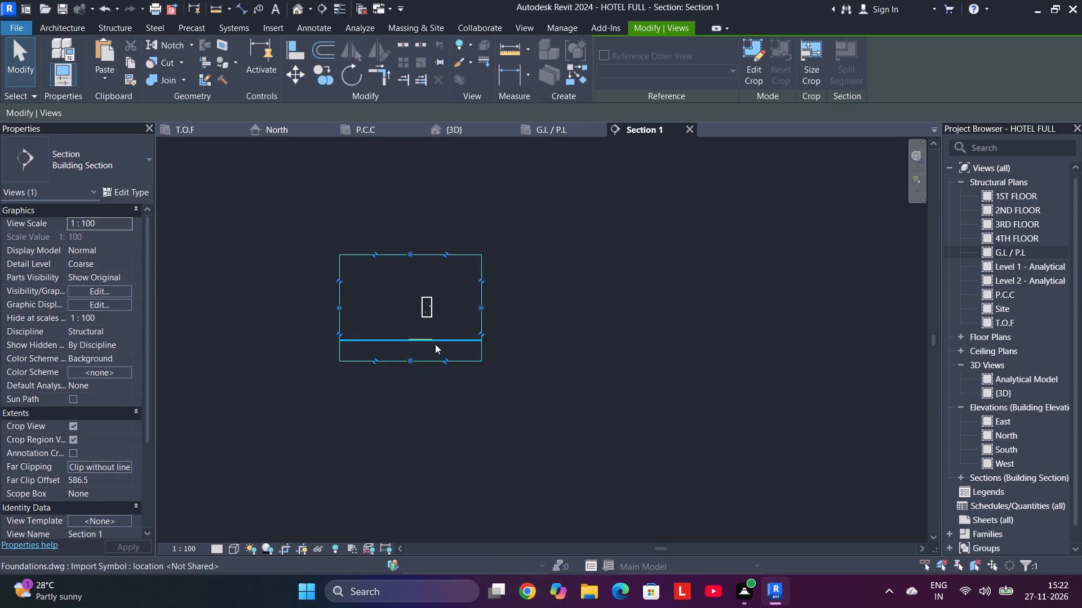
scroll(435, 344, "up", 5)
middle_click_drag(439, 269, 378, 328)
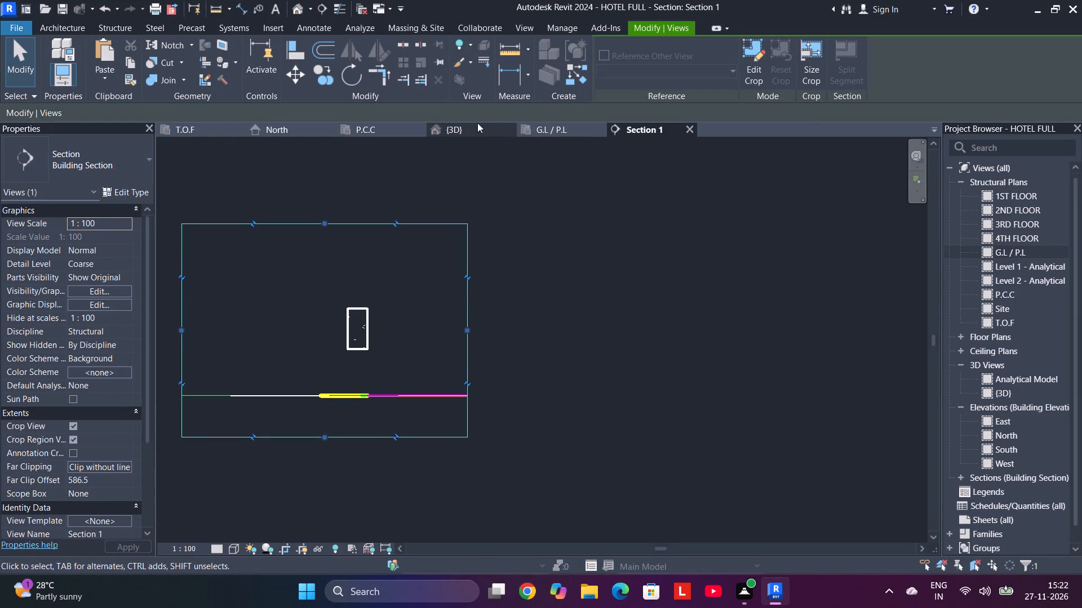
Set the rebar cover of all the beams at the G.L / P.L level to BEAM <30 mm> in the North elevation.
left_click(293, 130)
middle_click_drag(482, 296, 476, 294)
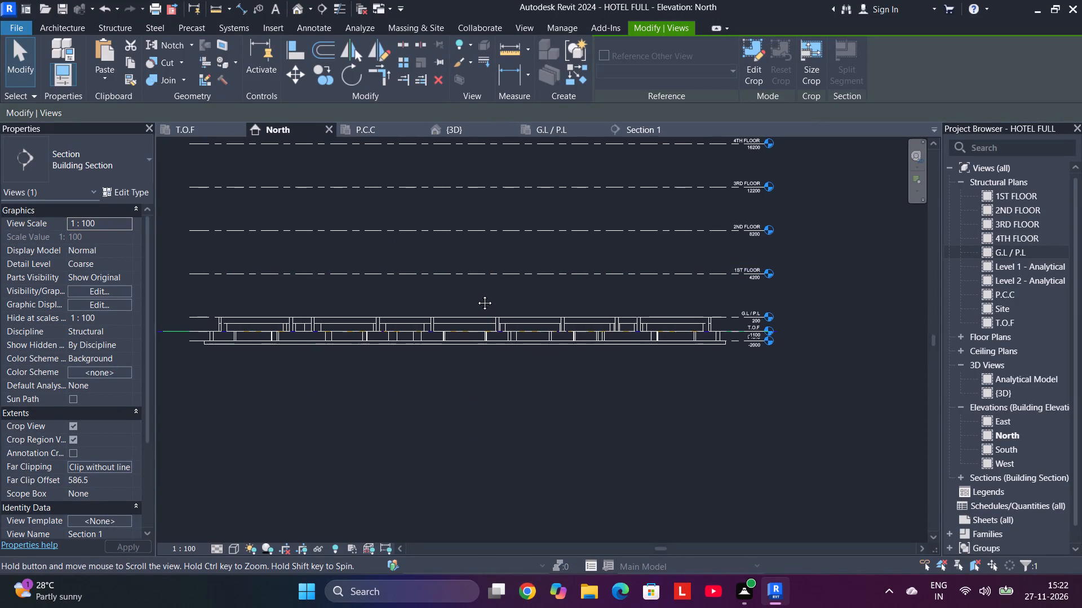
middle_click_drag(476, 294, 463, 288)
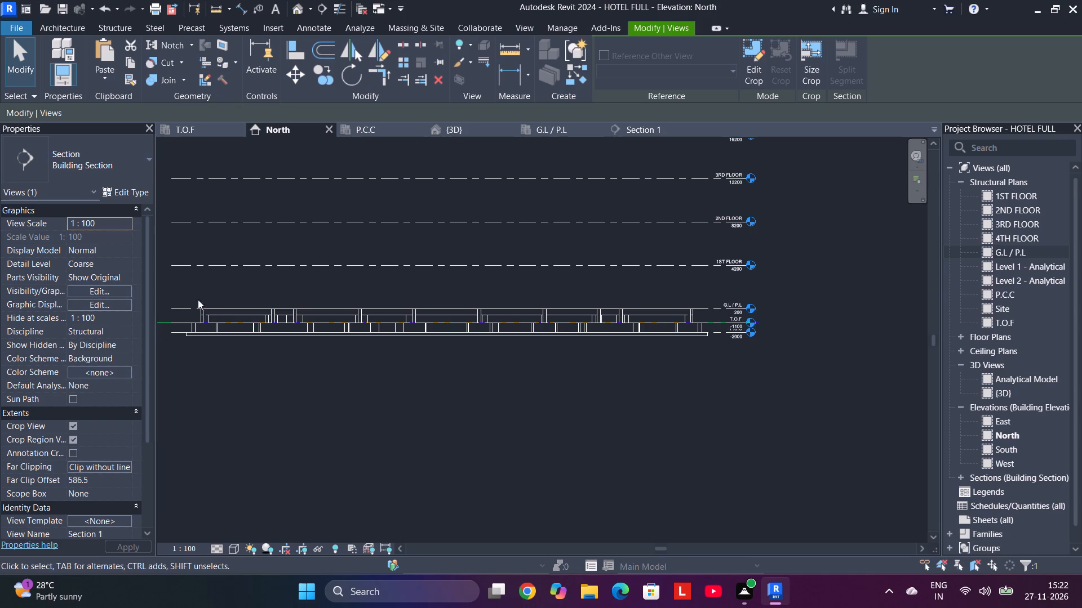
left_click_drag(187, 298, 200, 294)
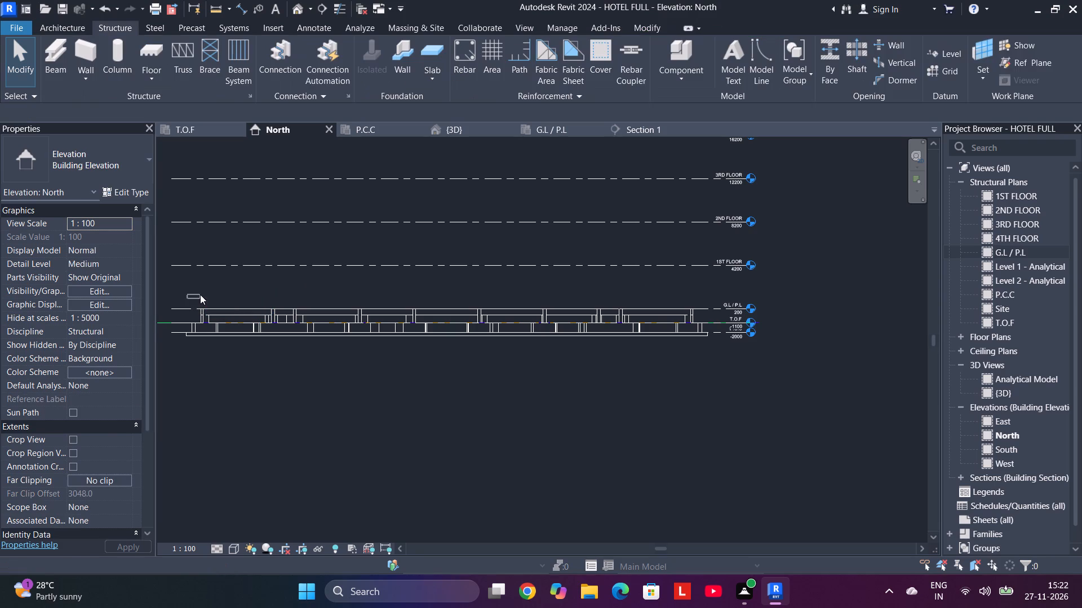
left_click_drag(200, 294, 200, 294)
left_click(605, 60)
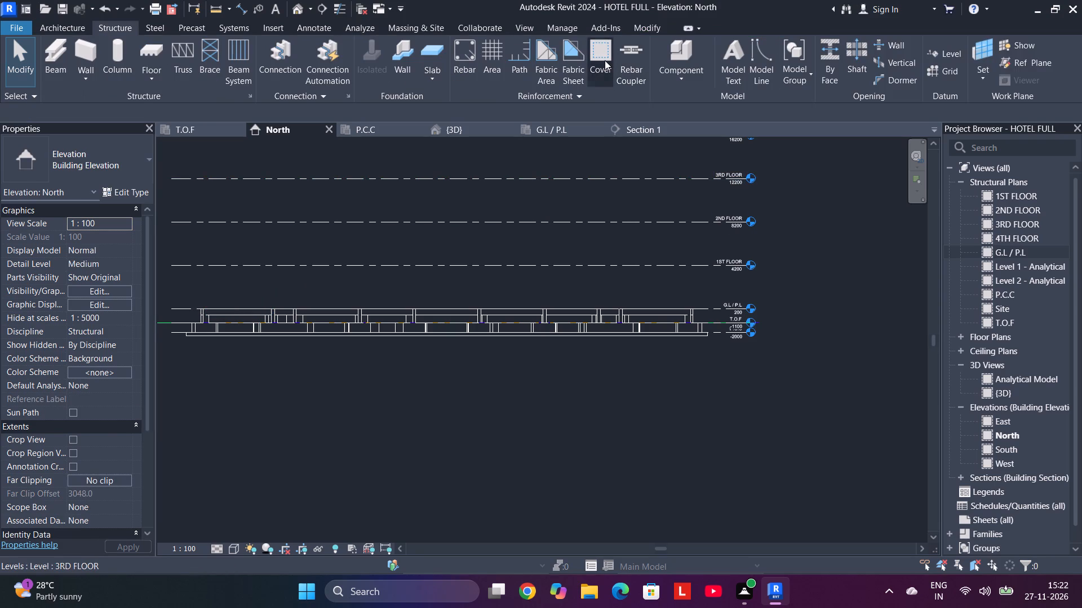
left_click_drag(183, 298, 321, 320)
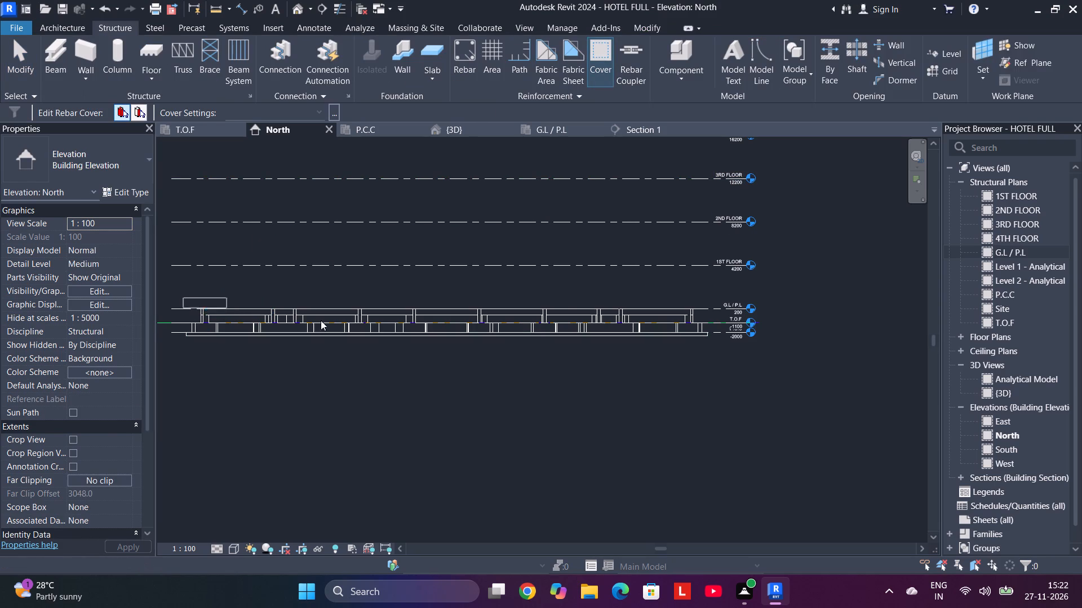
left_click_drag(321, 320, 708, 318)
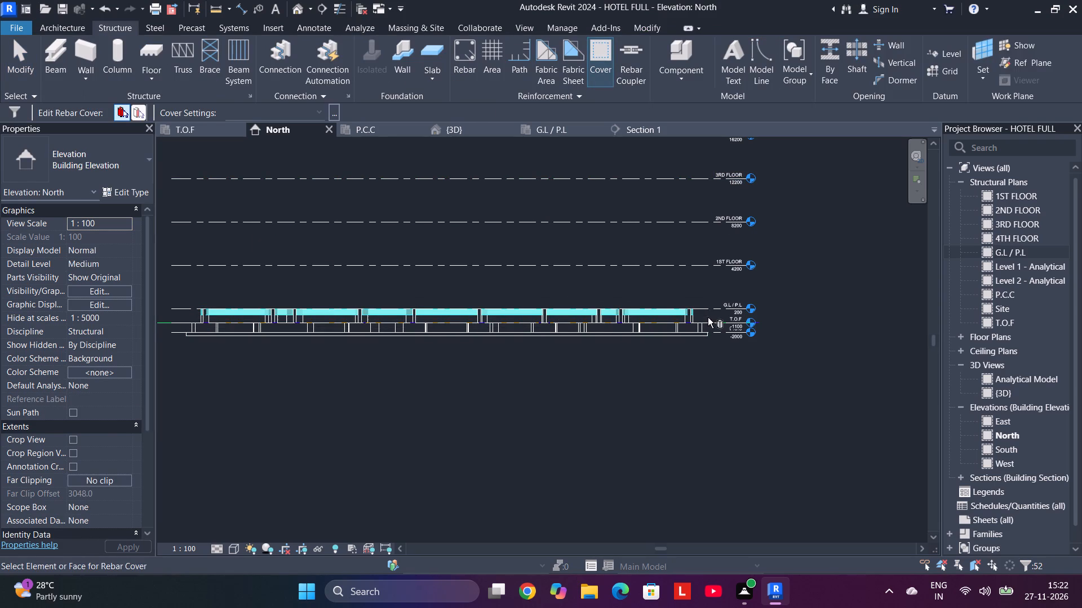
left_click(311, 114)
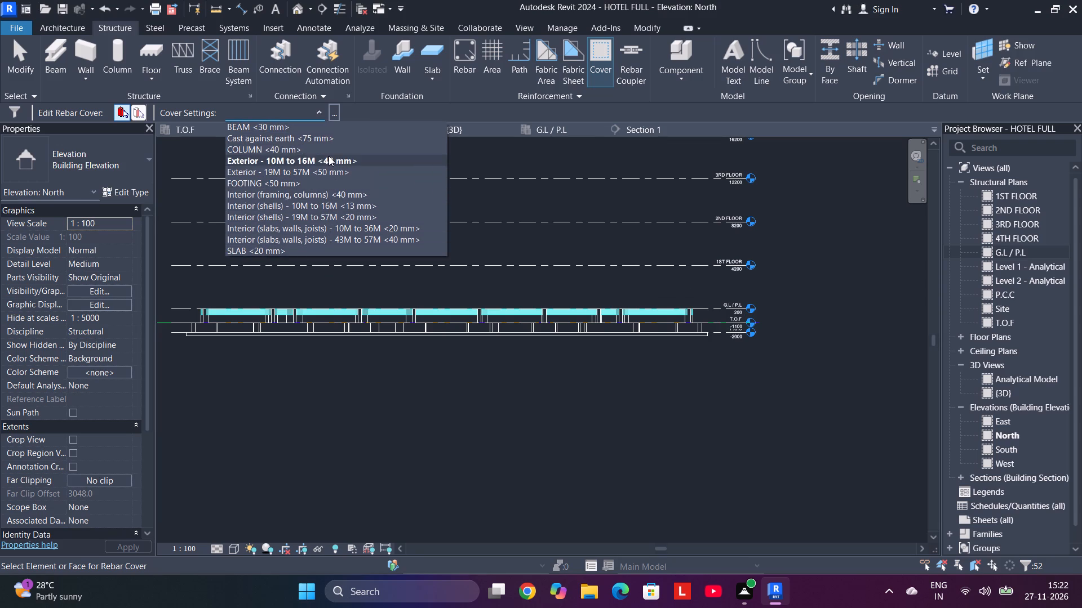
left_click(305, 127)
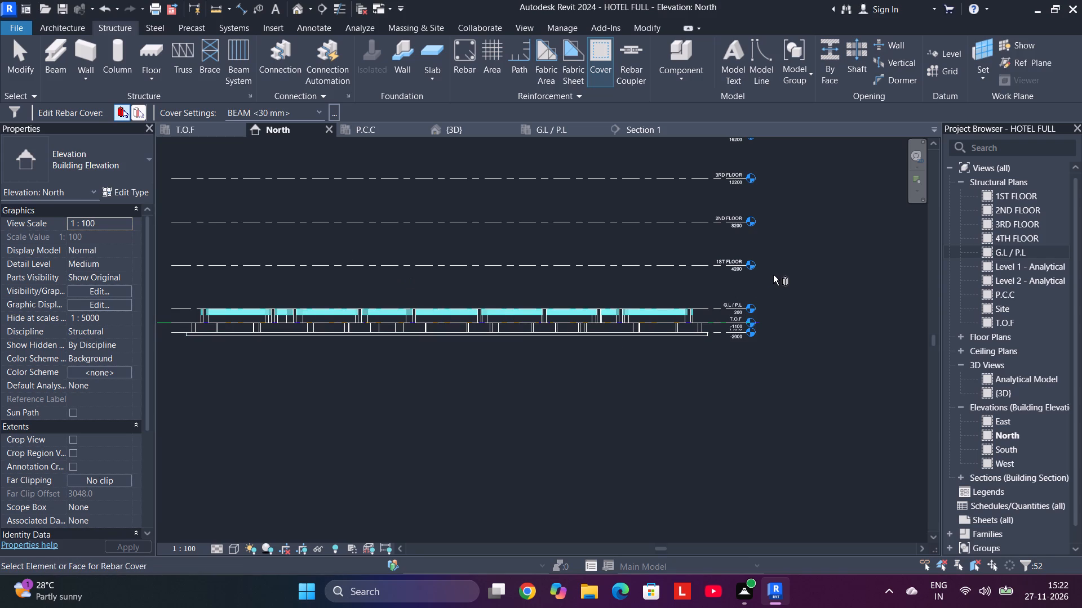
key("Return")
key("Return")
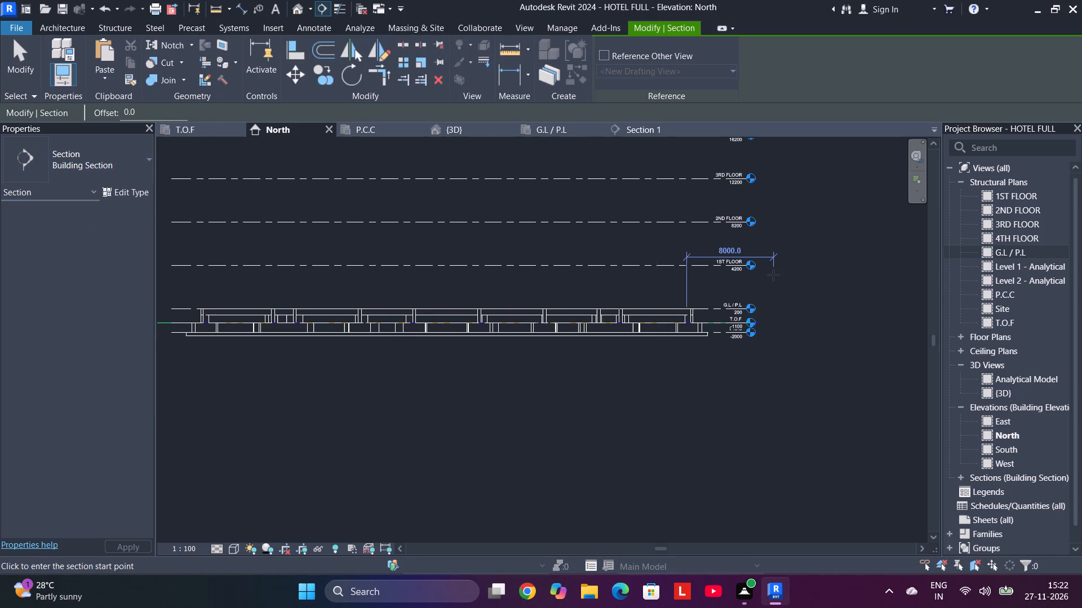
key("Escape")
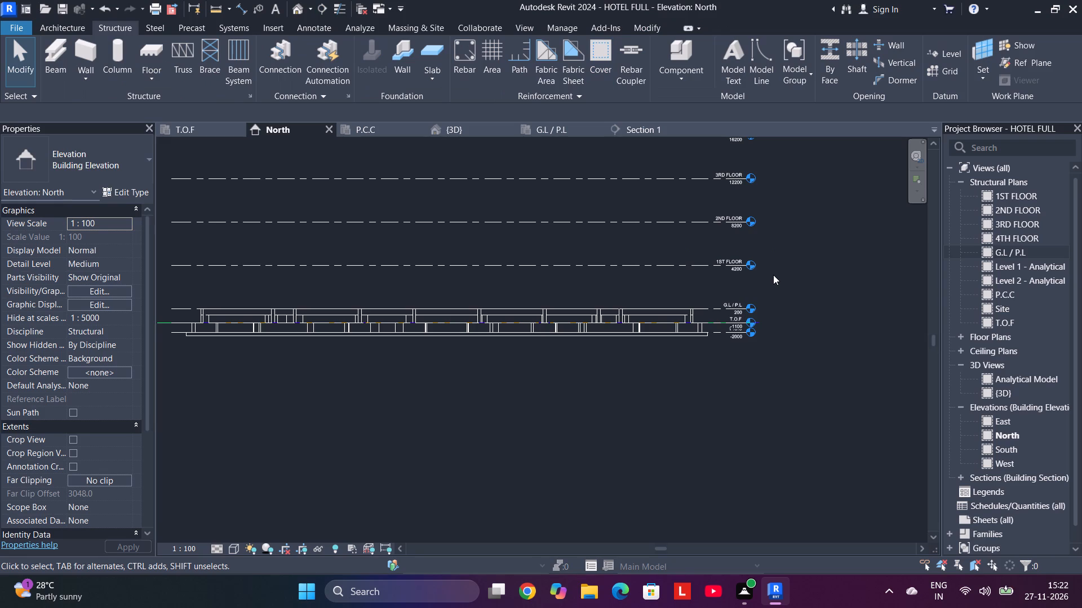
Check the rebar cover properties of one 300 x 600mm beam at the G.L / P.L level and clear the selection.
scroll(641, 317, "up", 4)
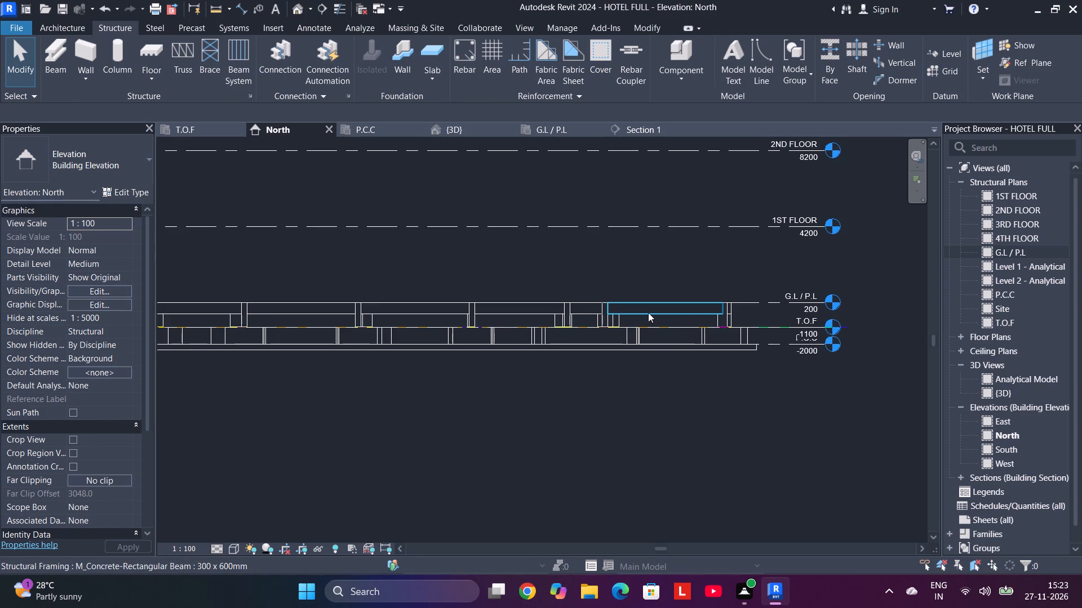
left_click(648, 312)
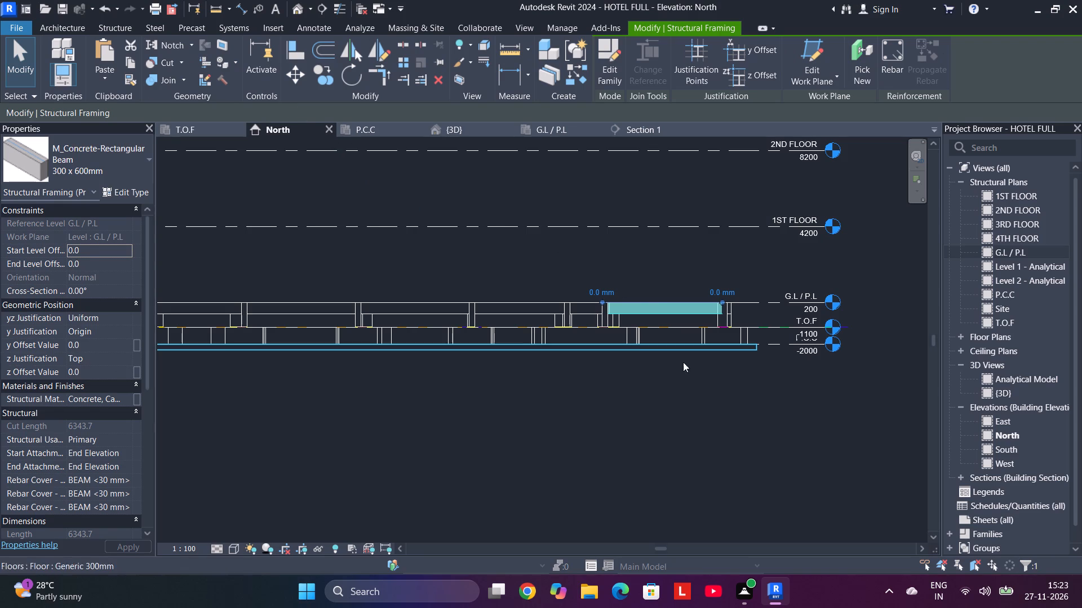
scroll(862, 287, "down", 5)
left_click(737, 380)
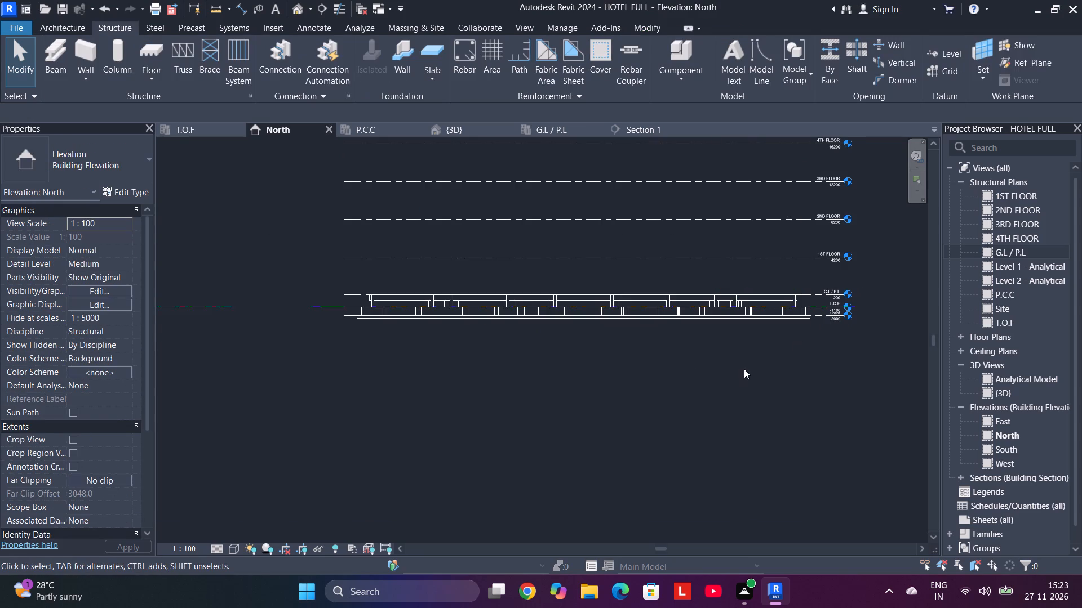
middle_click_drag(696, 444, 565, 488)
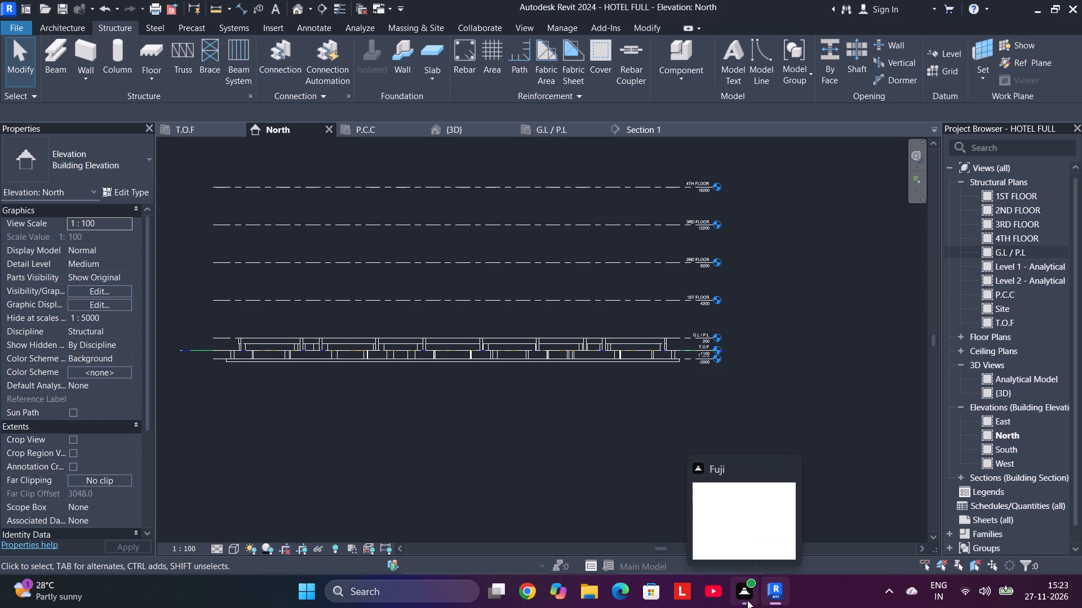
left_click(498, 439)
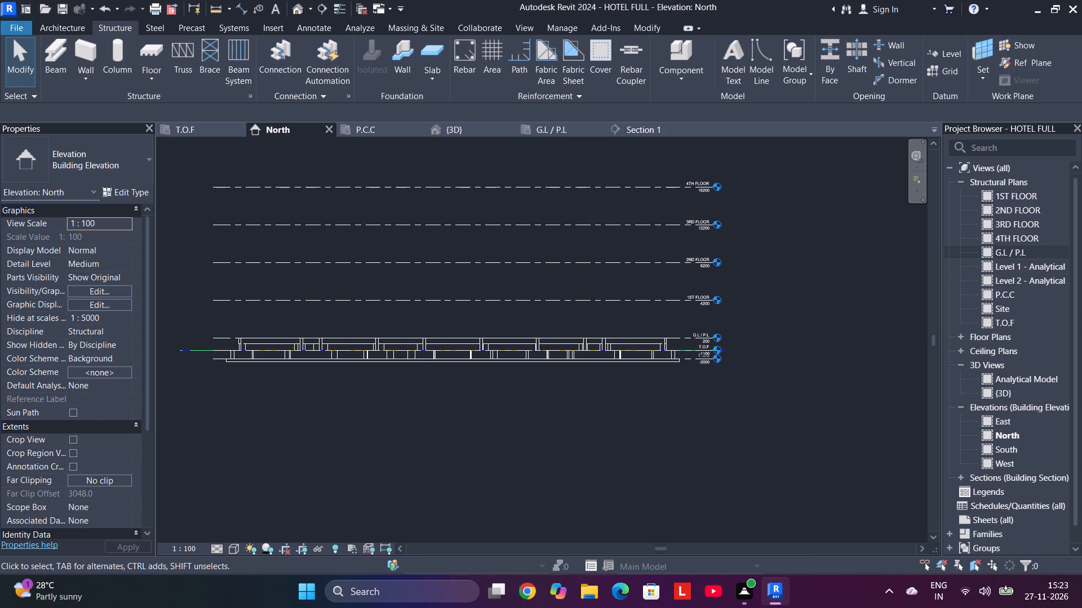
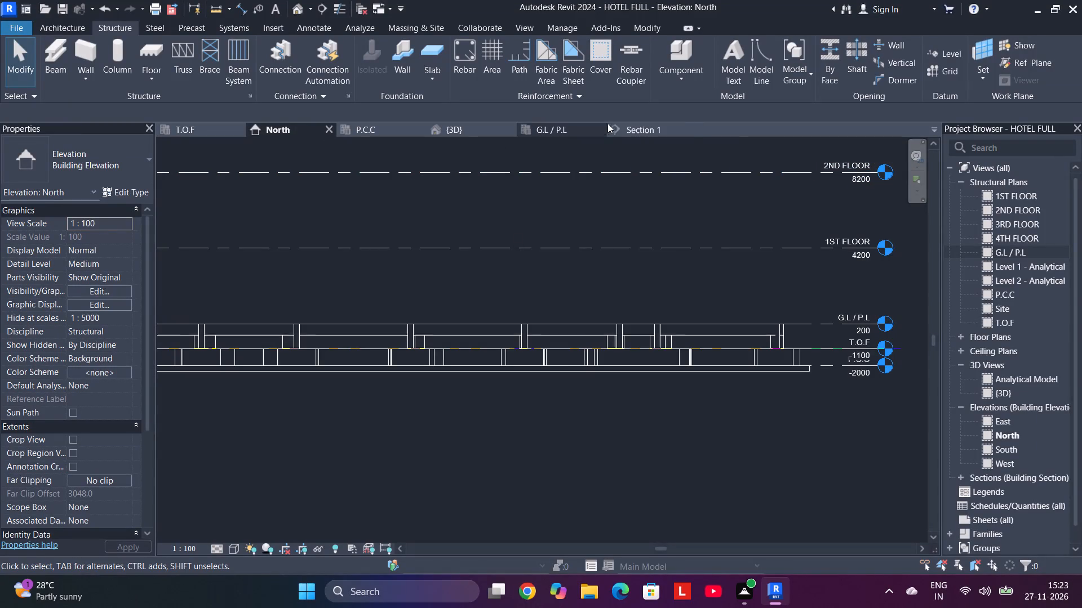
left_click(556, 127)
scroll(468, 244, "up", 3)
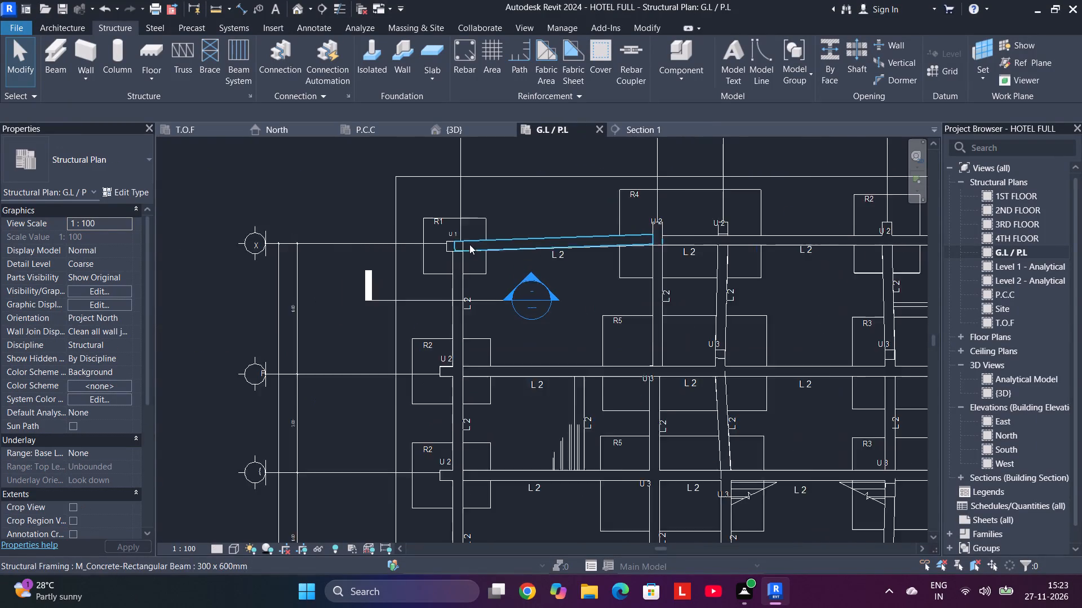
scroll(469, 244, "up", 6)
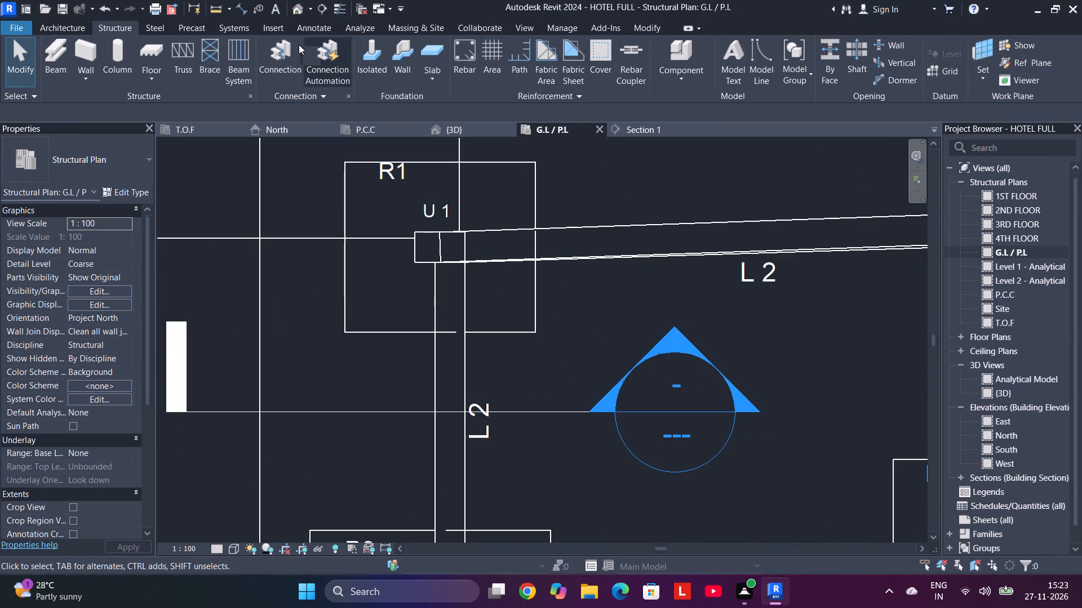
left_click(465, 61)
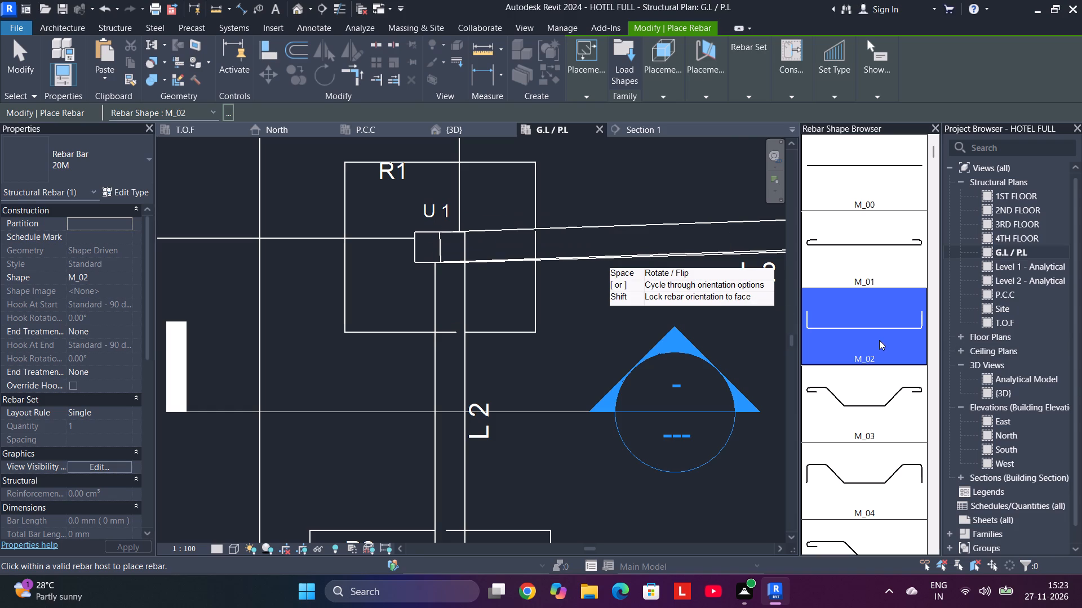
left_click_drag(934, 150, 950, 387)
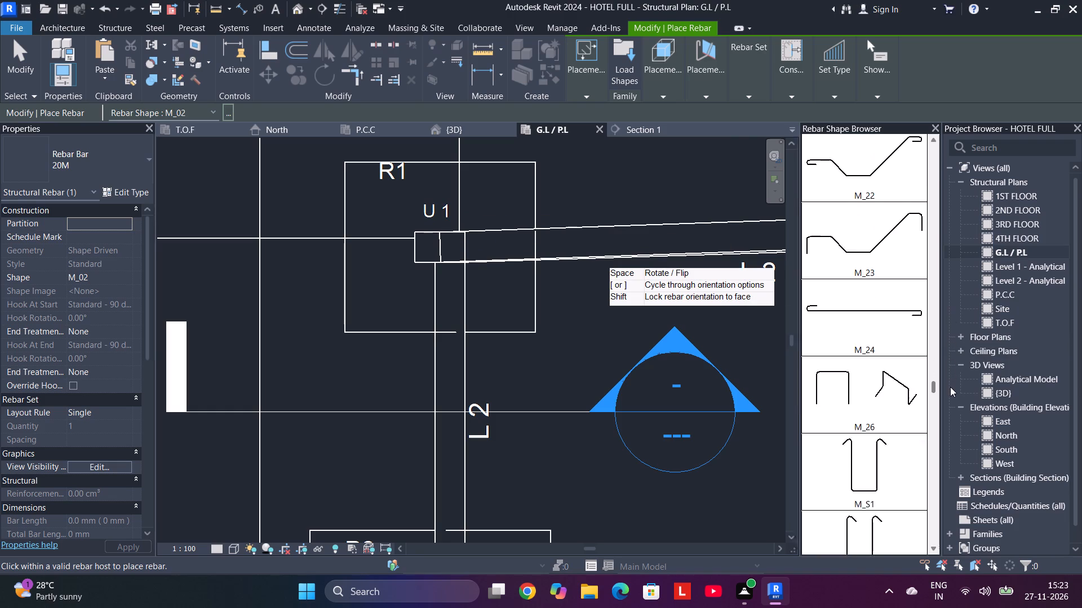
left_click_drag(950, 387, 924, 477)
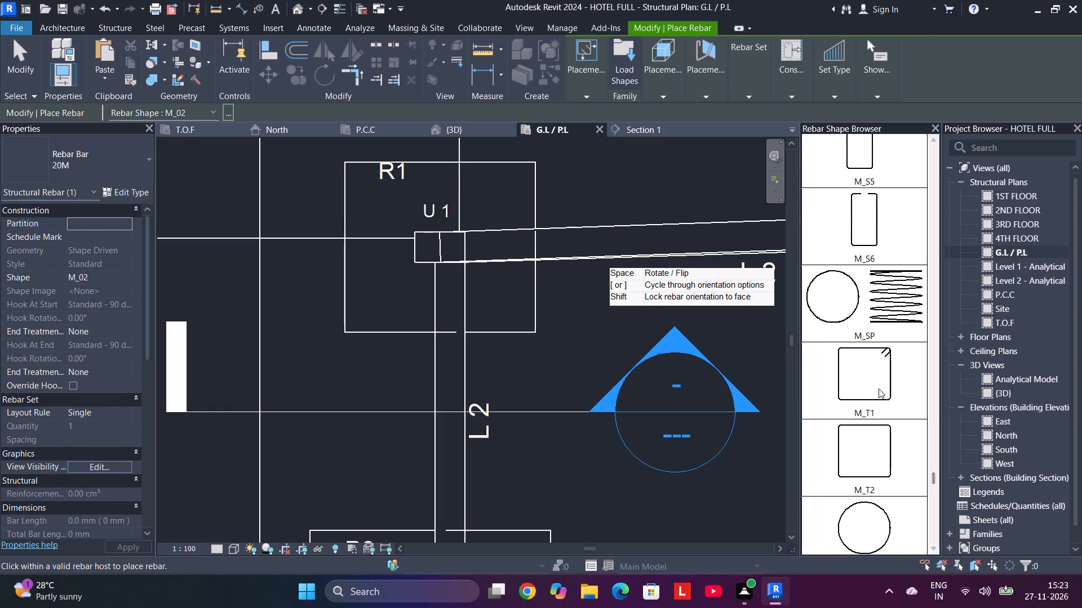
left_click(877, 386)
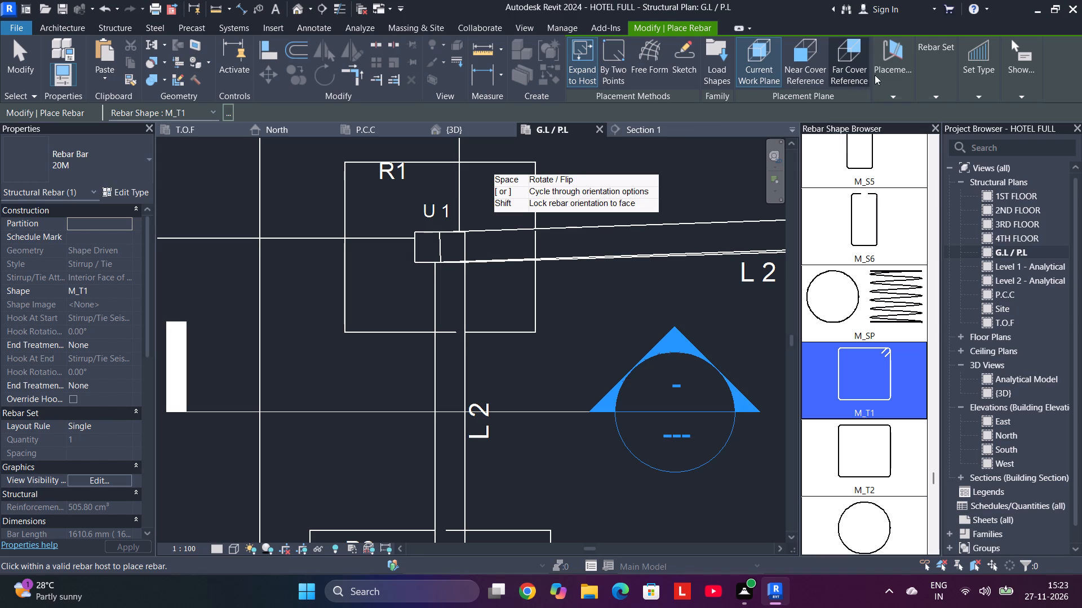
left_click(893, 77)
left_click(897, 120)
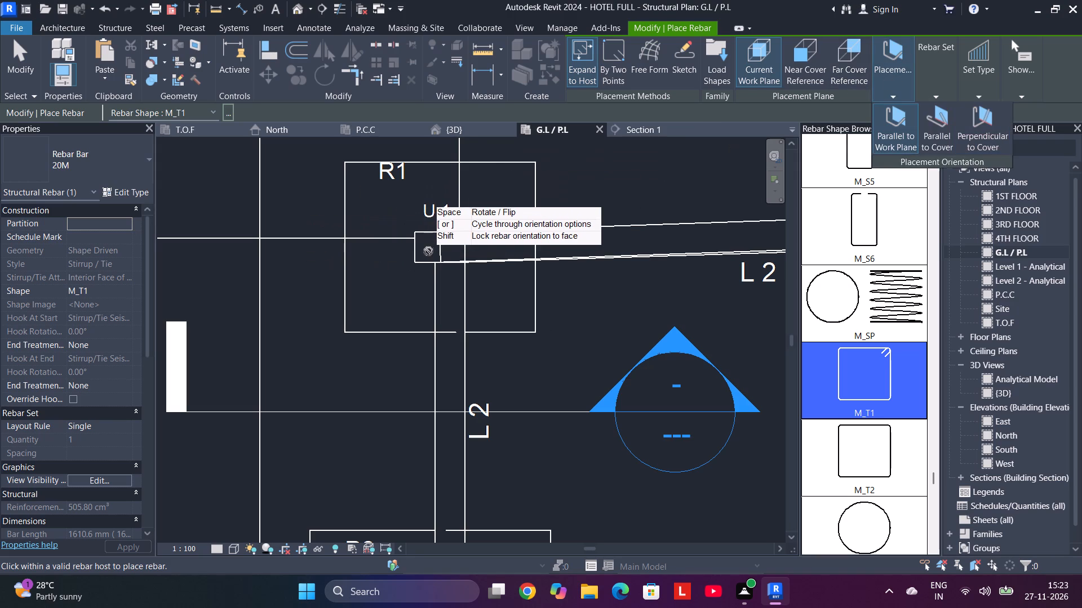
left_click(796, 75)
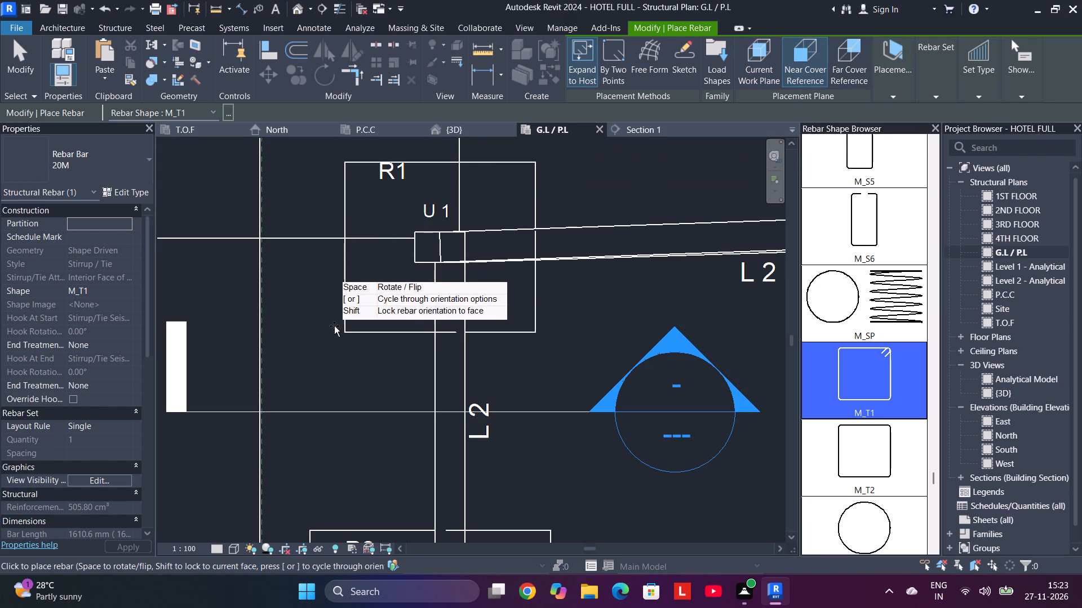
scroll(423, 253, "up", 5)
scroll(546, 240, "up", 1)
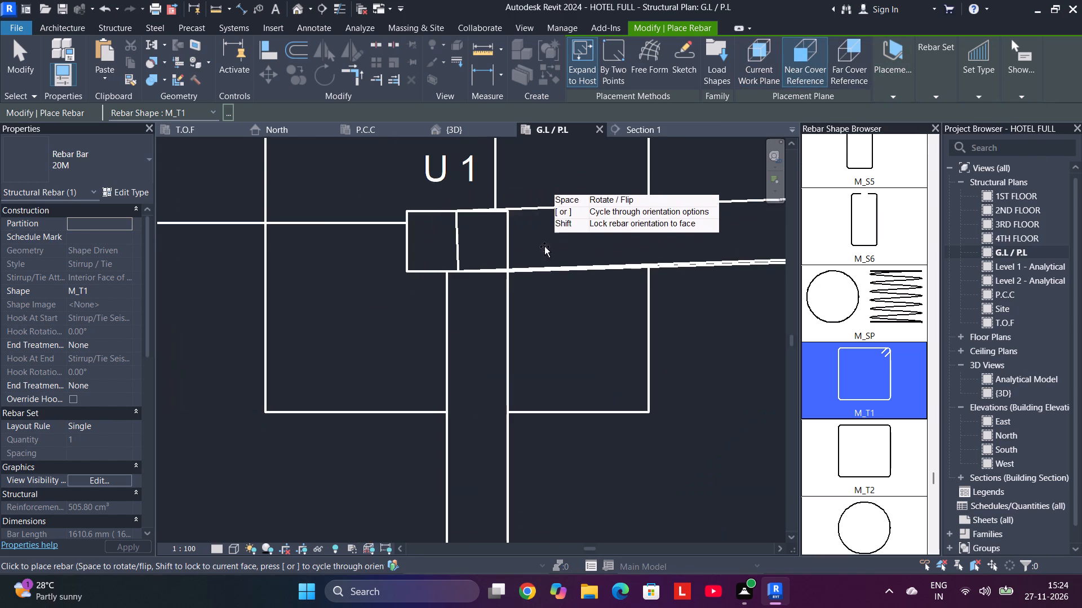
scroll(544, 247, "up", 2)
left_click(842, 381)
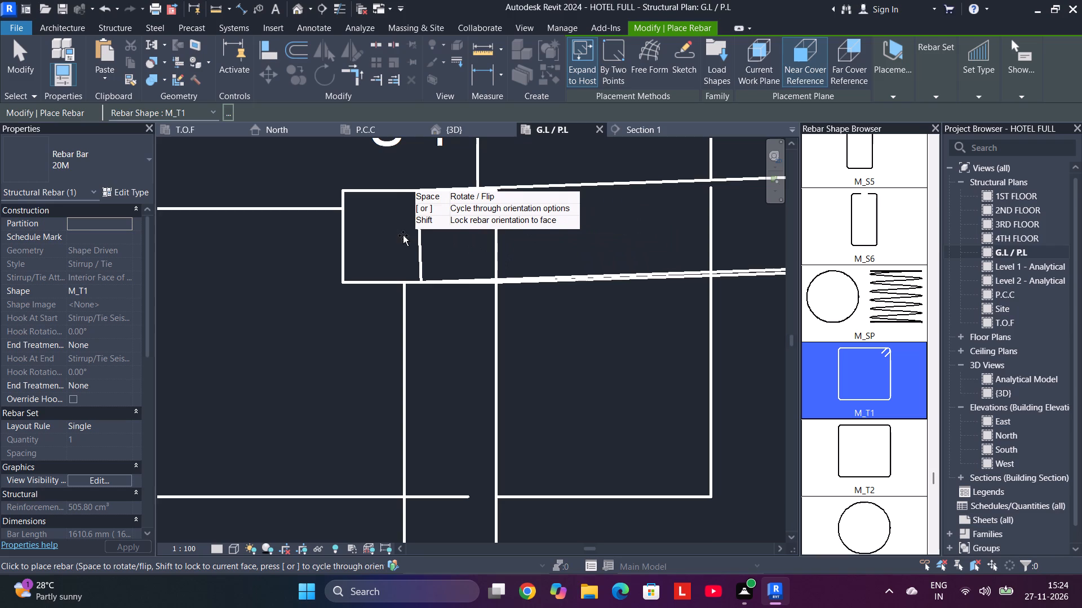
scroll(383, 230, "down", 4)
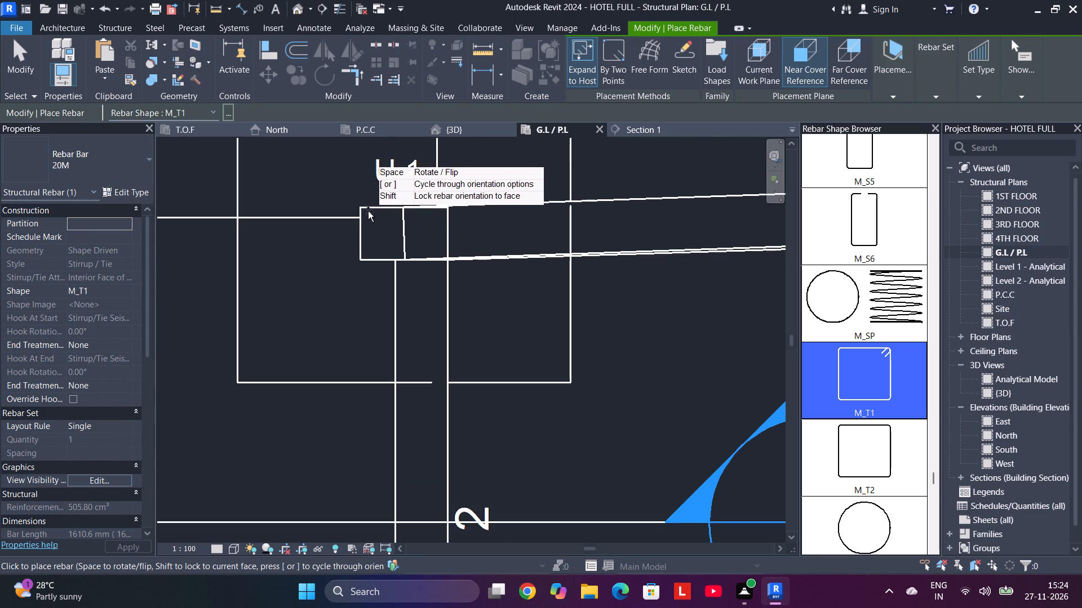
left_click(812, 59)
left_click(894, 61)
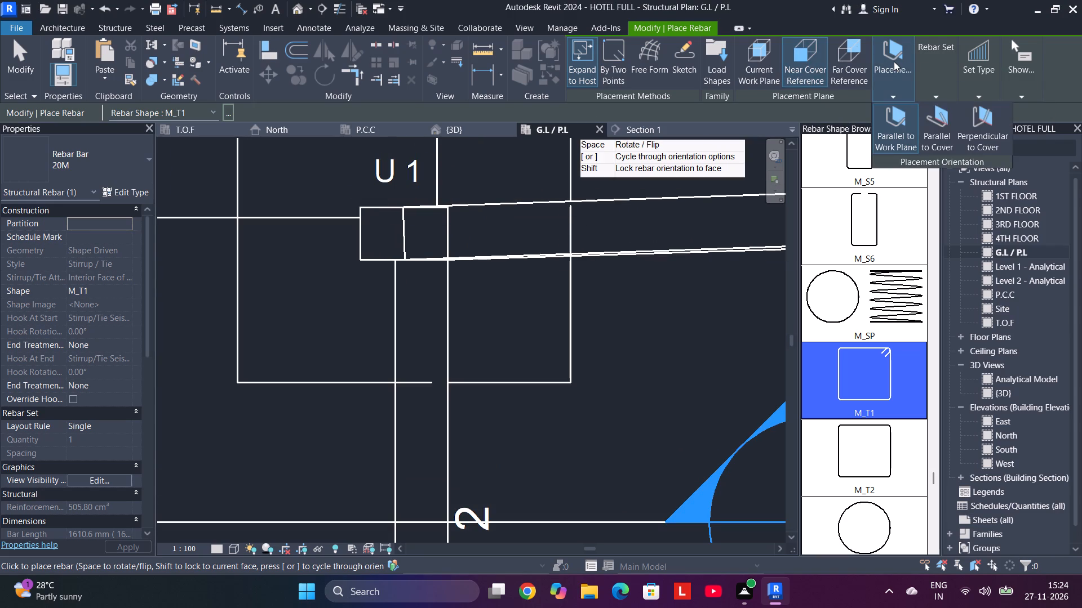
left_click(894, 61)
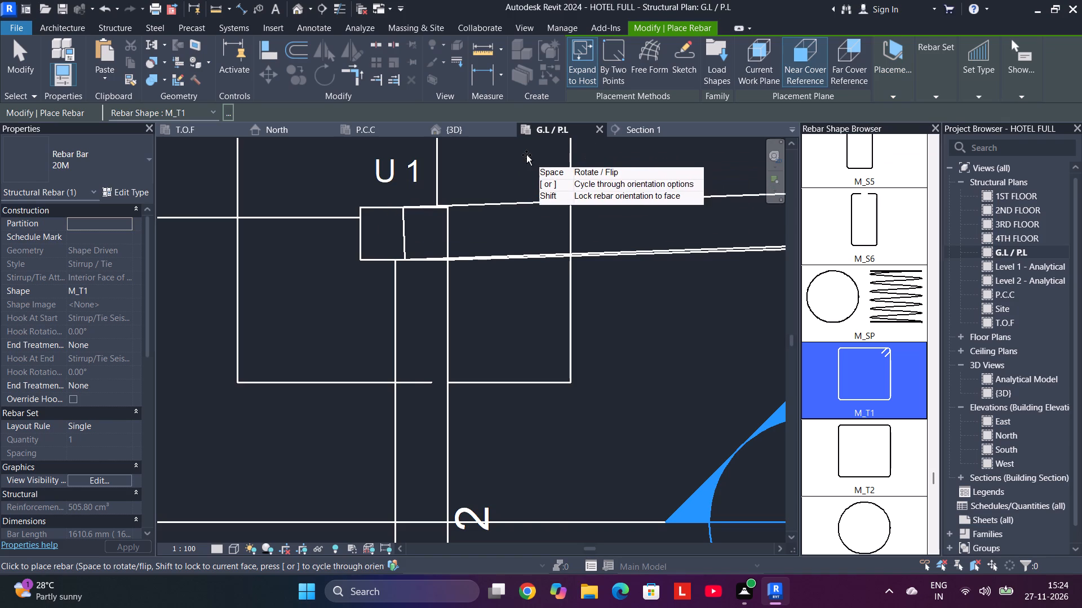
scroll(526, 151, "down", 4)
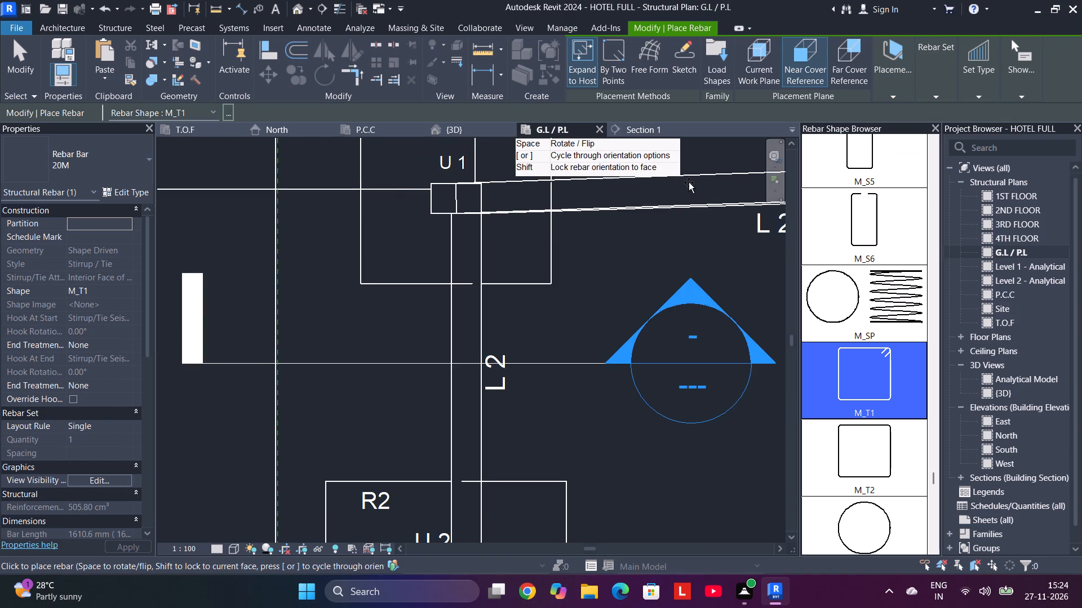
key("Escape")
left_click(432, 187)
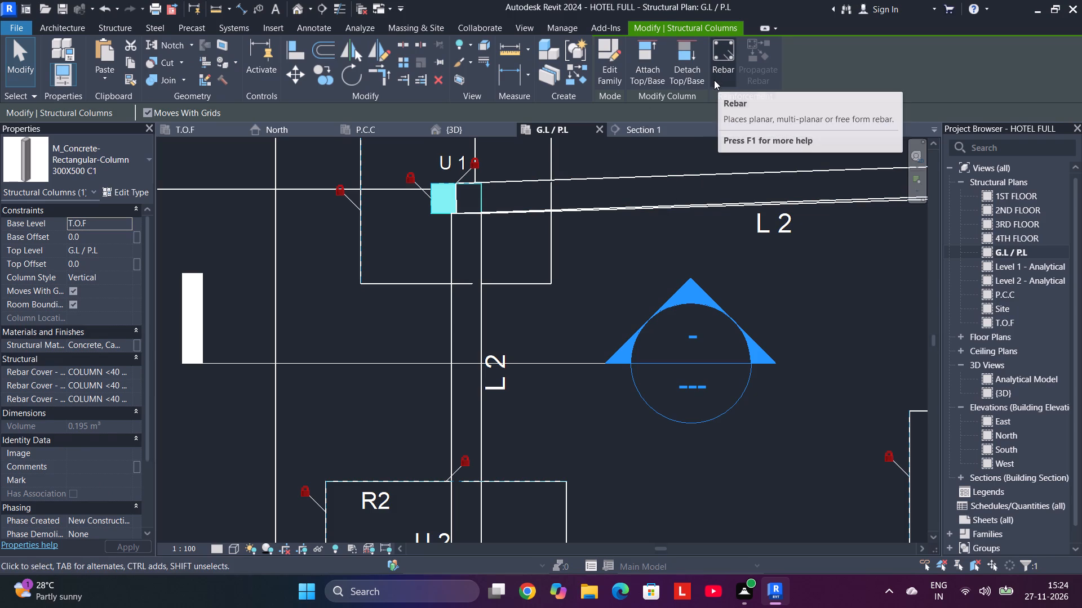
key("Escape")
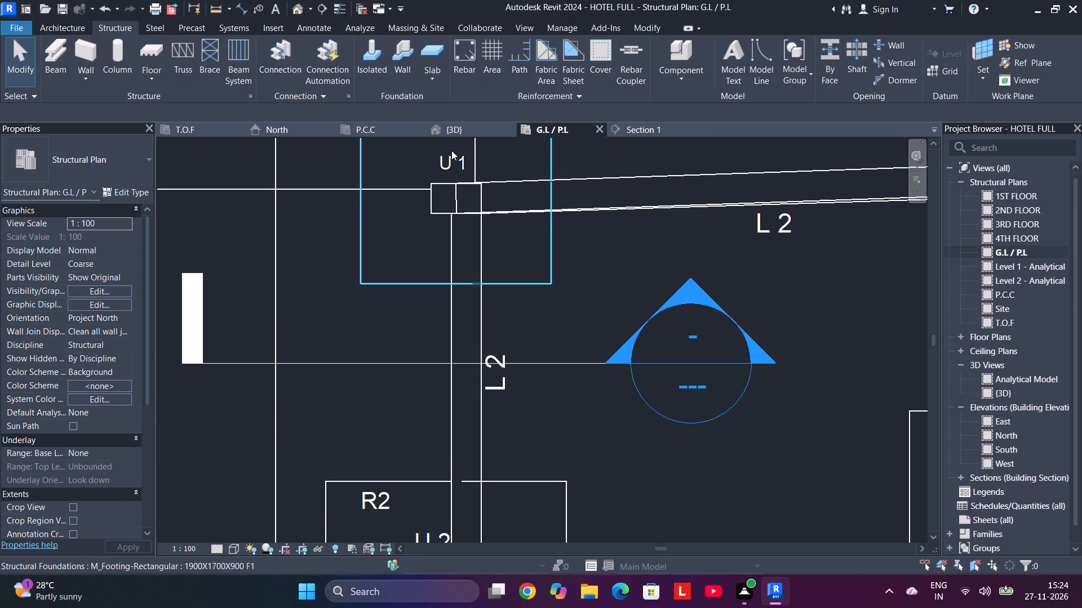
Review Section 1 and delete it, removing its section line across the beam between footings R1 and R2 in the G.L / P.L plan.
left_click(638, 129)
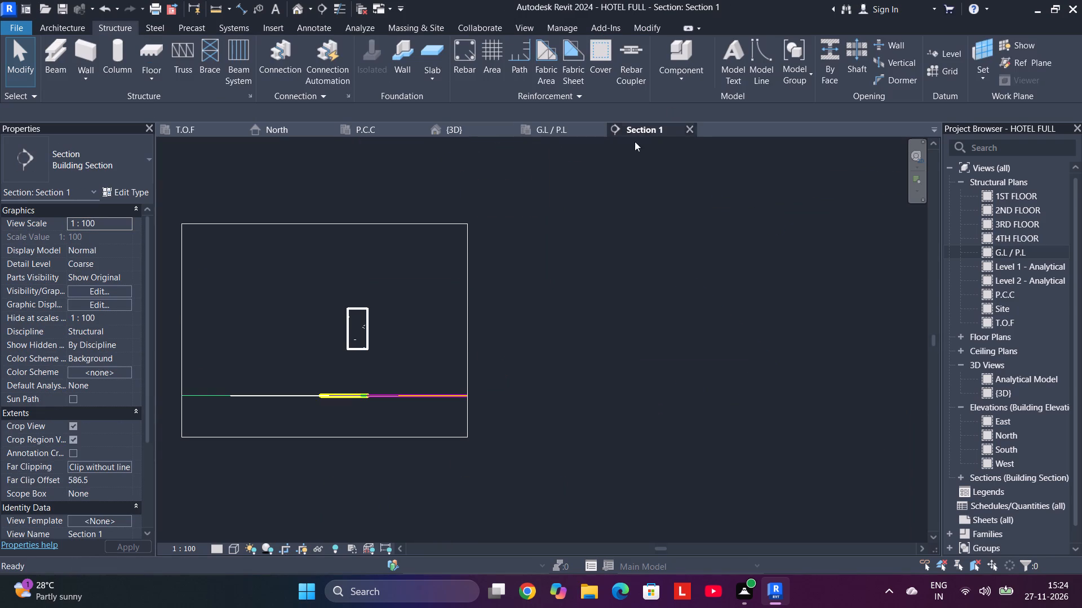
middle_click_drag(557, 321, 674, 299)
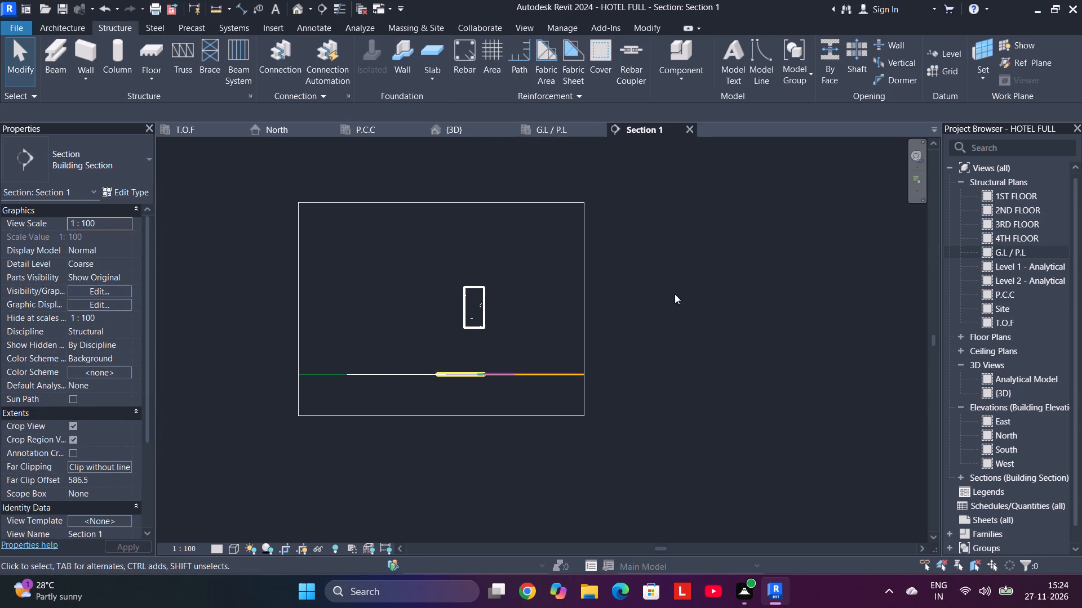
left_click(563, 127)
scroll(596, 319, "down", 2)
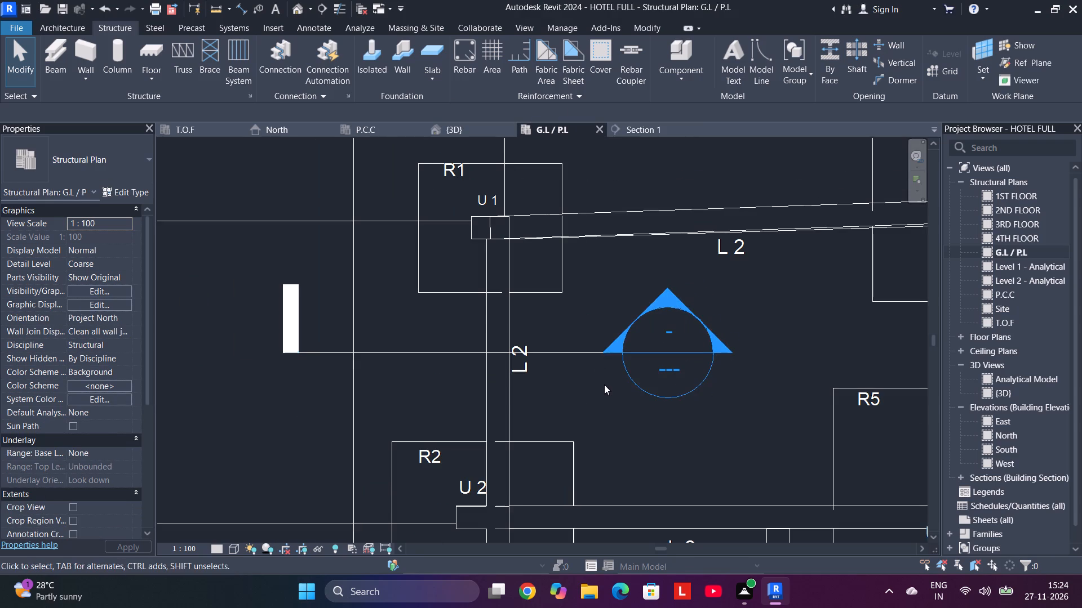
left_click_drag(606, 385, 589, 330)
key("Delete")
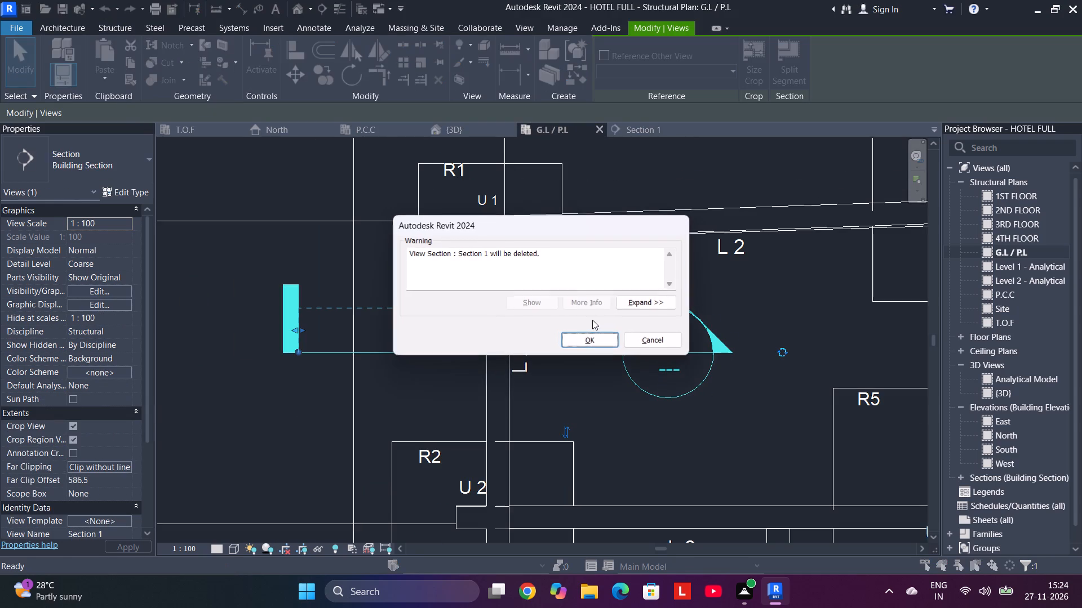
left_click(588, 345)
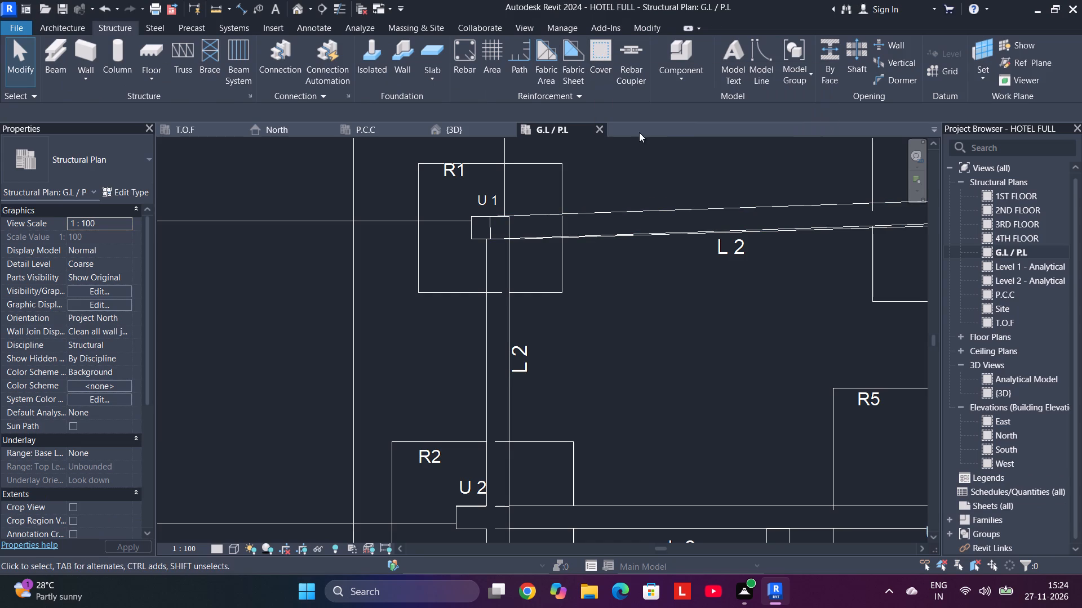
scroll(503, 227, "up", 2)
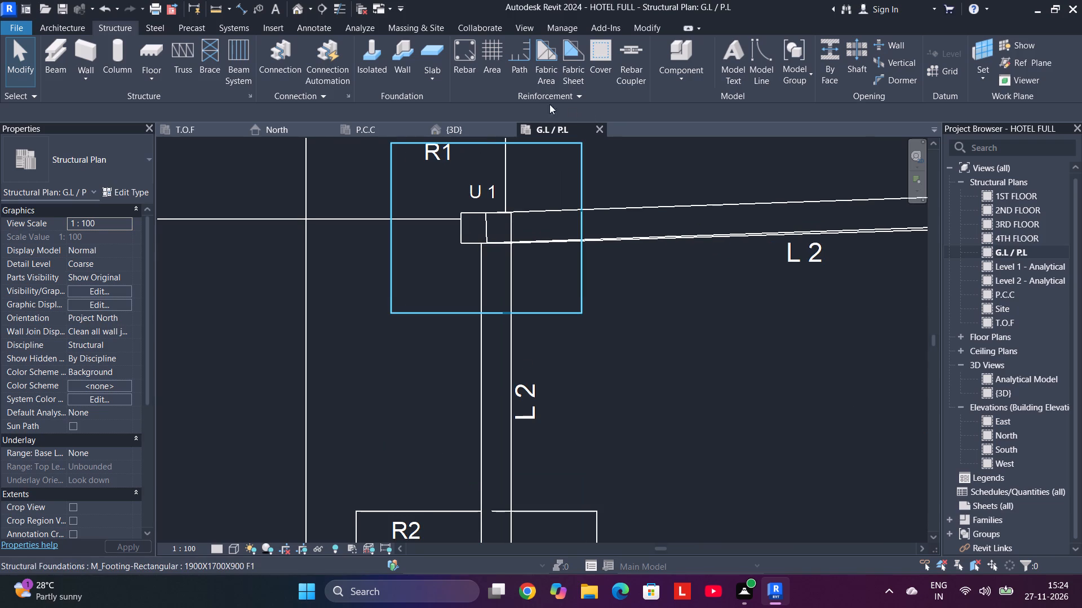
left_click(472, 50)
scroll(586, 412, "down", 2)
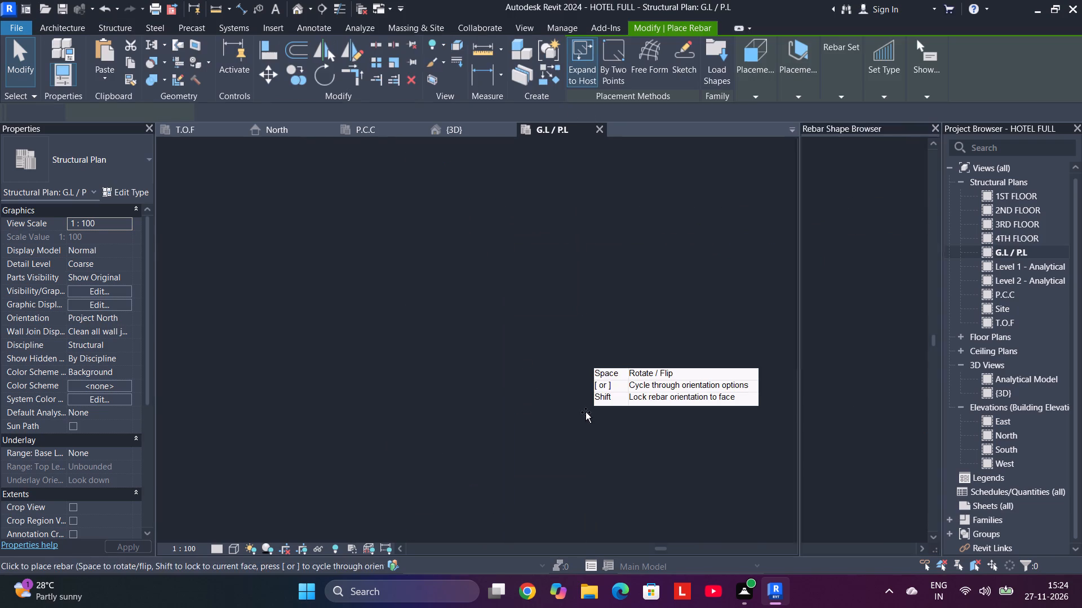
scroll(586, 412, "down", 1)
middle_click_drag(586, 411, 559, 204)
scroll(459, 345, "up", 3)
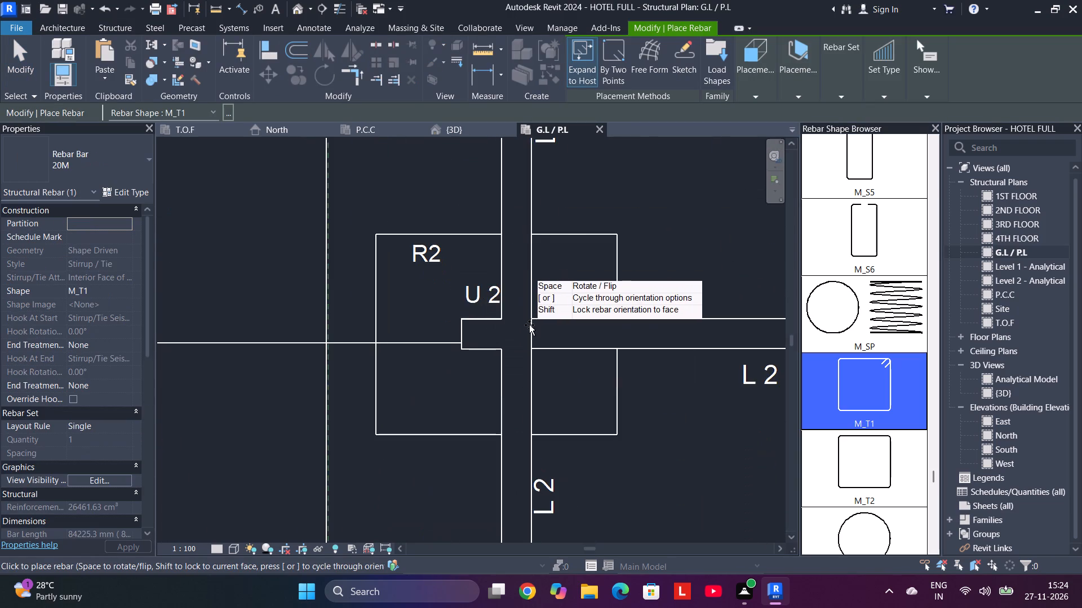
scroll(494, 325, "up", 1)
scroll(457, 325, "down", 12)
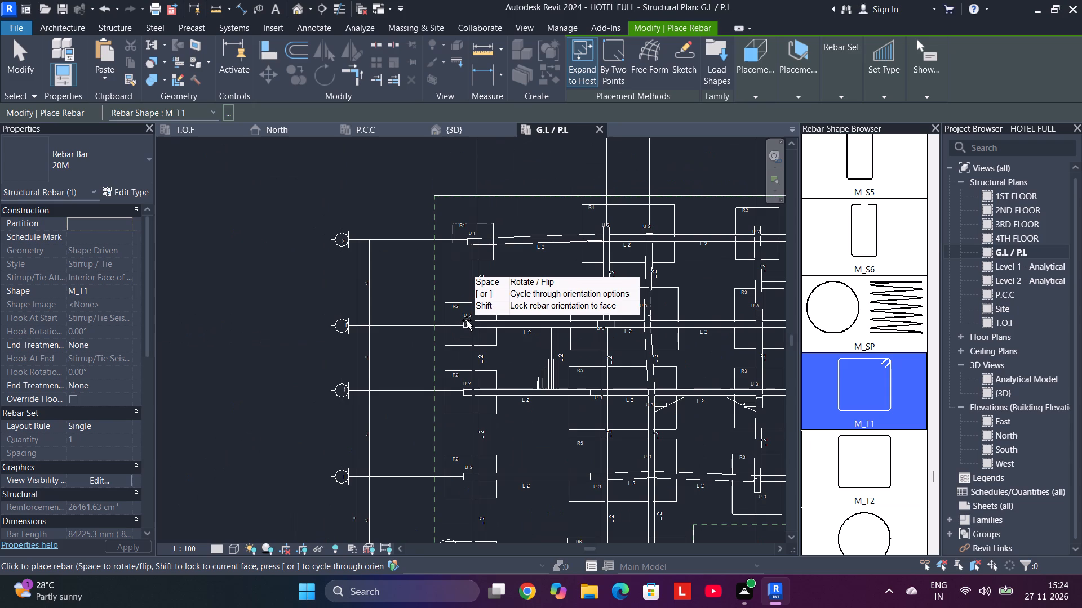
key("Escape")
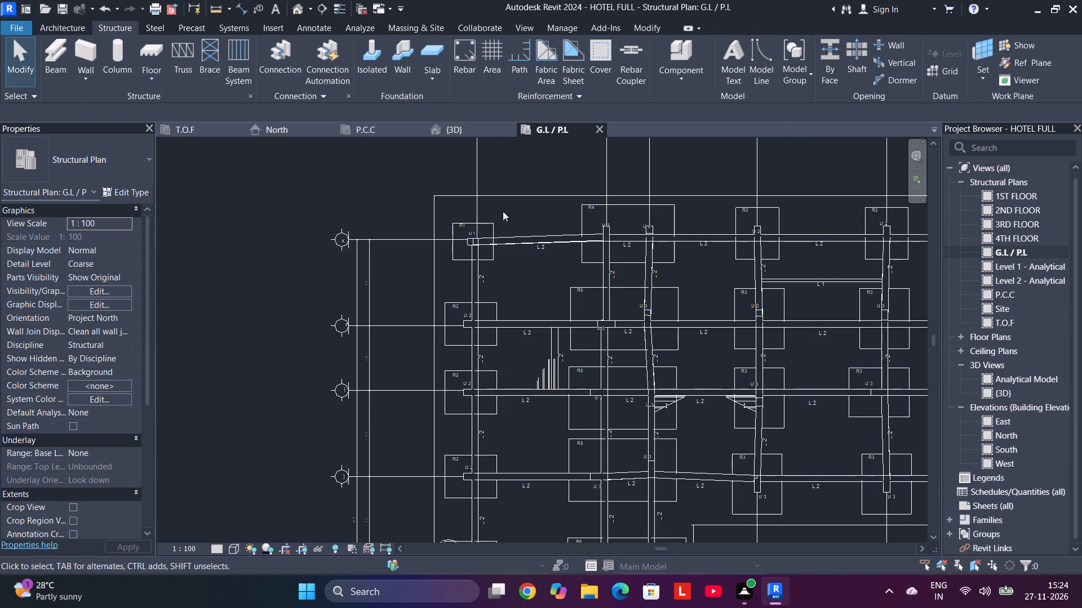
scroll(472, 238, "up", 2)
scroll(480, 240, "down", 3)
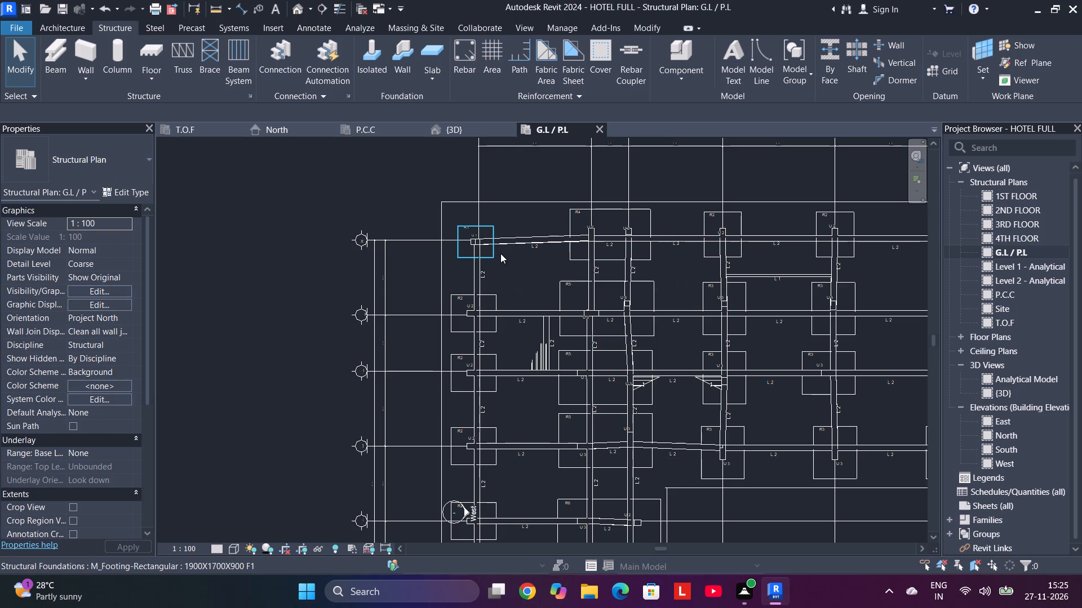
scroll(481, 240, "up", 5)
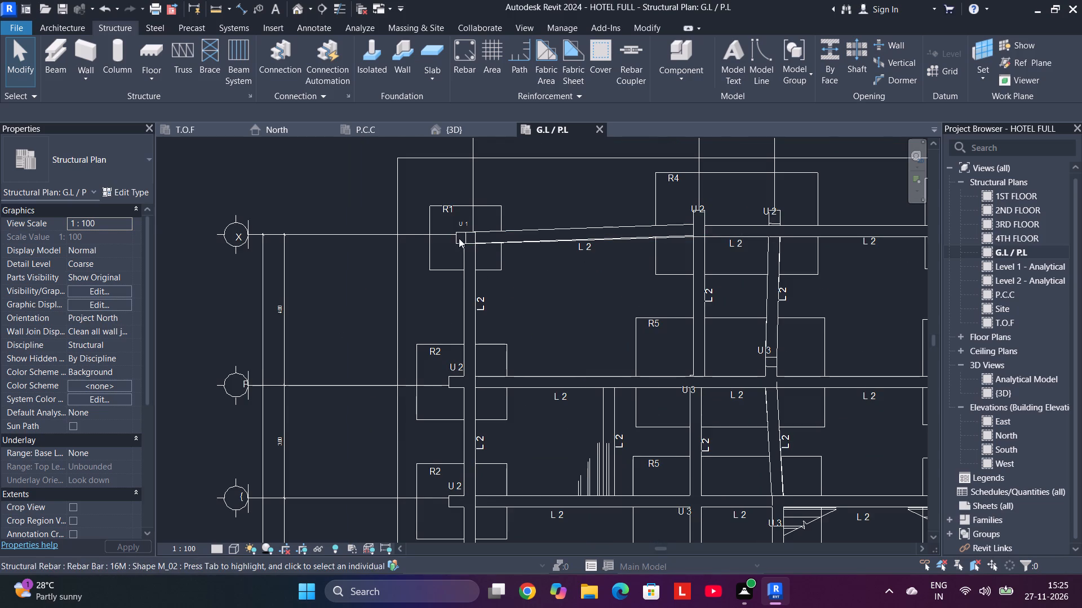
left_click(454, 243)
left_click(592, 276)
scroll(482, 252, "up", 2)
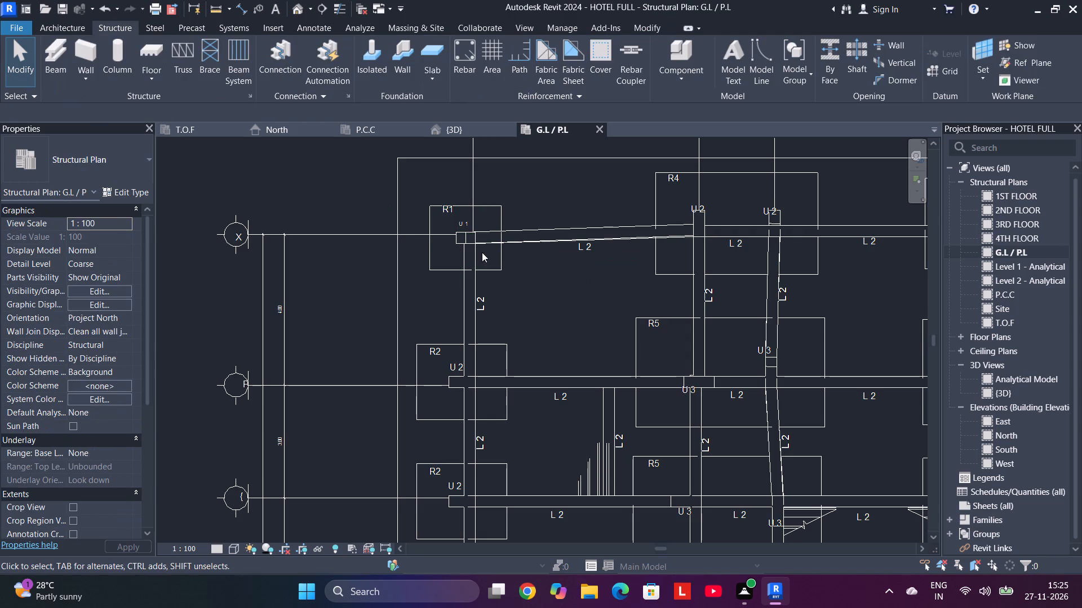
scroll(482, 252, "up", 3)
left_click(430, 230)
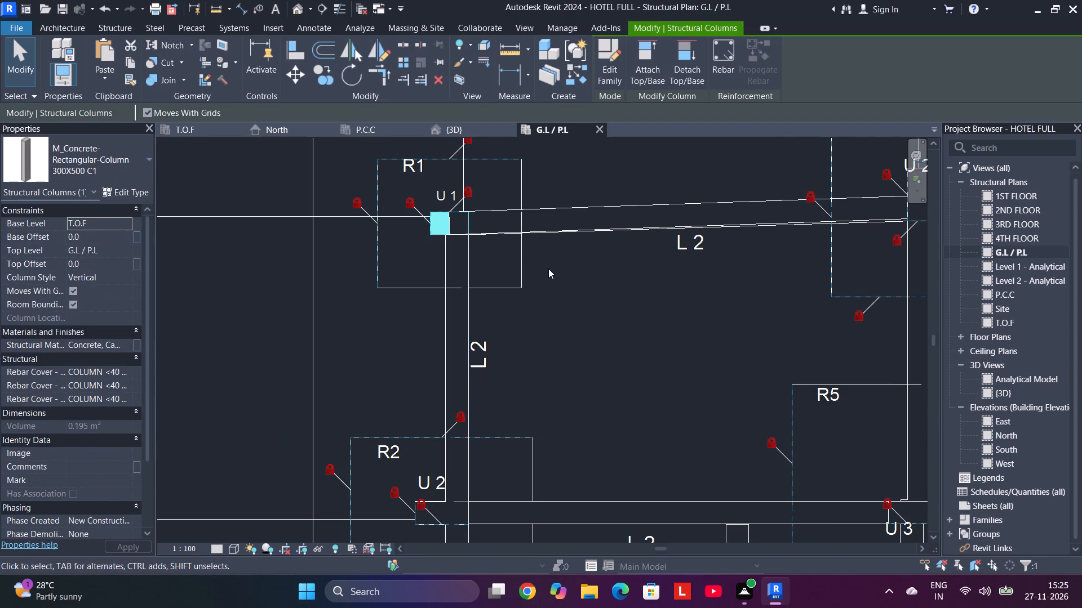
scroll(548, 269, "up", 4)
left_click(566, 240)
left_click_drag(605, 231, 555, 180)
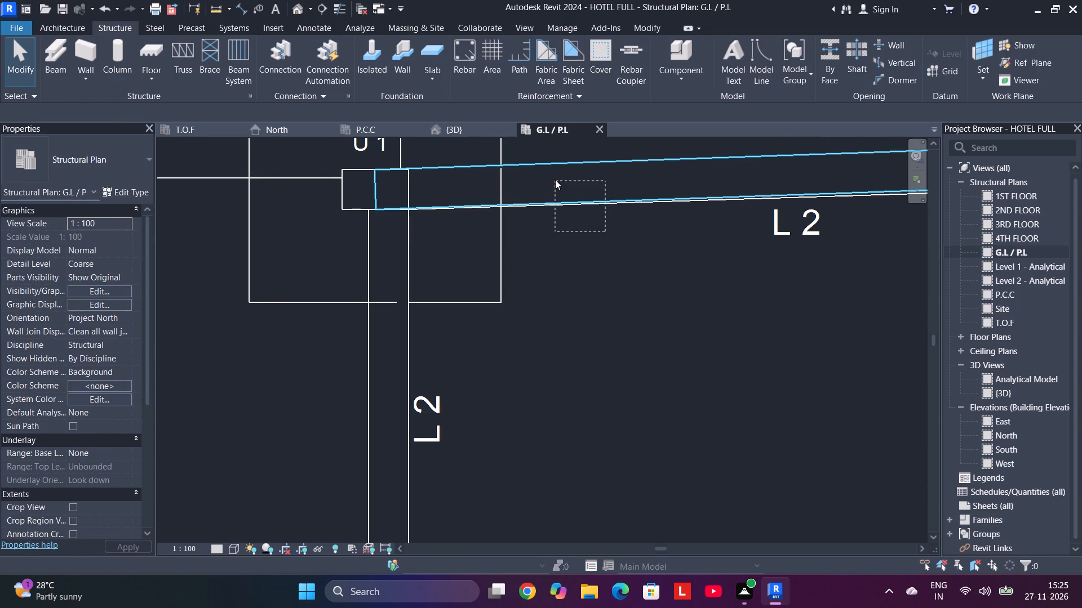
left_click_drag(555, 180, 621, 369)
Draw a horizontal building section through column U 1 across the full width of footing R1, facing away from footing R2.
scroll(621, 368, "down", 5)
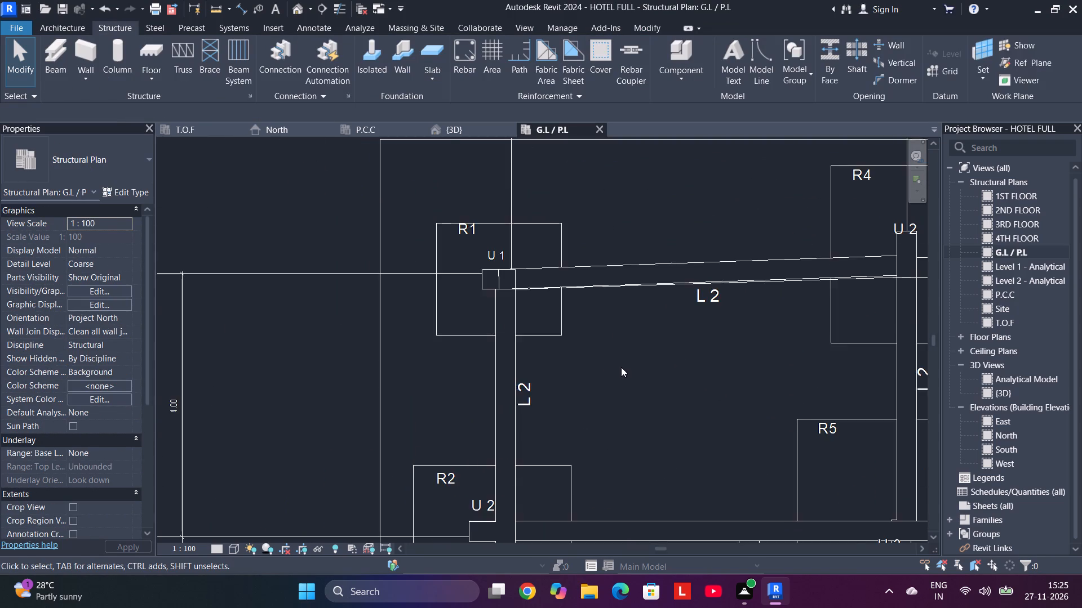
scroll(621, 367, "down", 1)
left_click(326, 8)
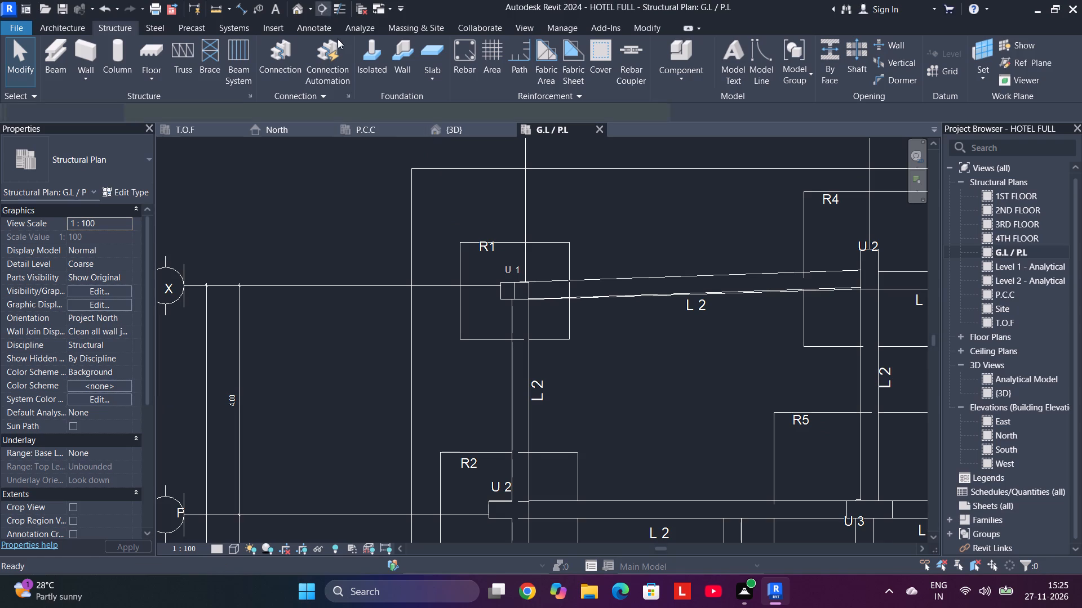
left_click(442, 297)
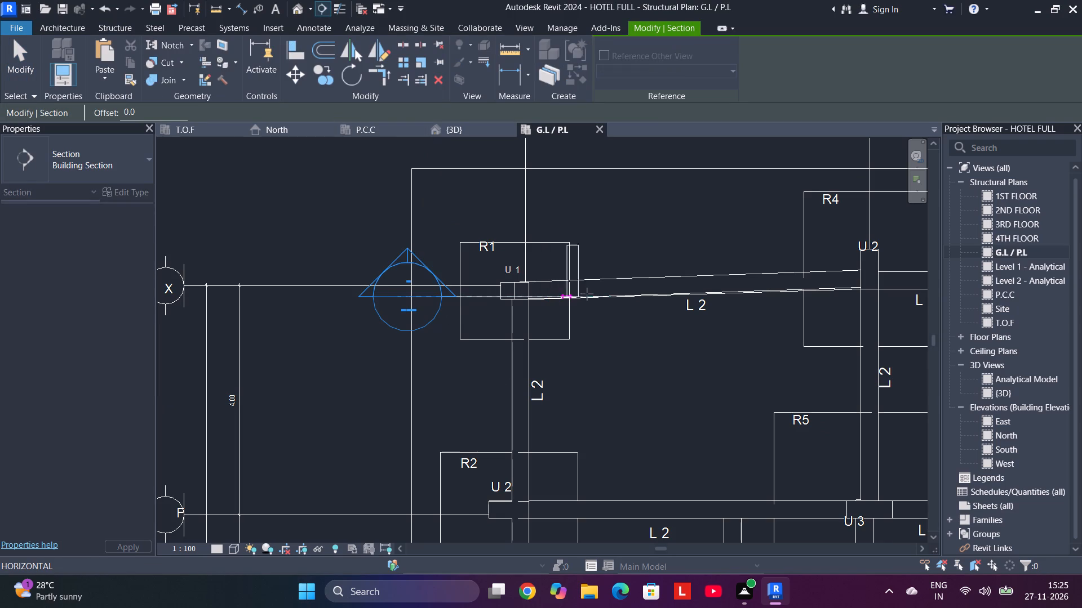
left_click(600, 292)
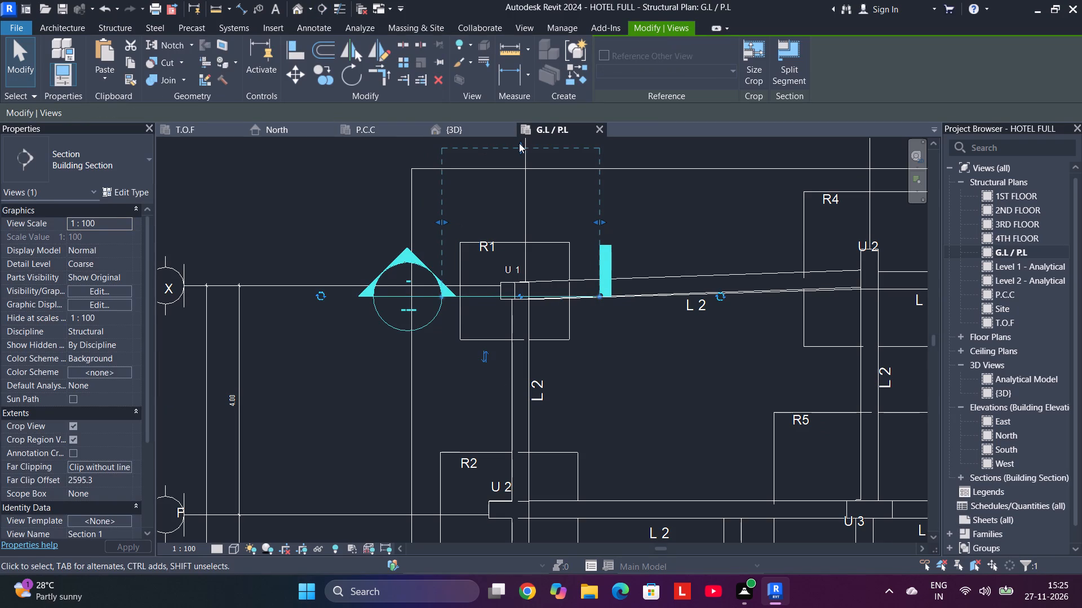
Shorten the far clip offset of the section through column U 1 to about 629 mm, just beyond the column.
left_click_drag(519, 143, 532, 256)
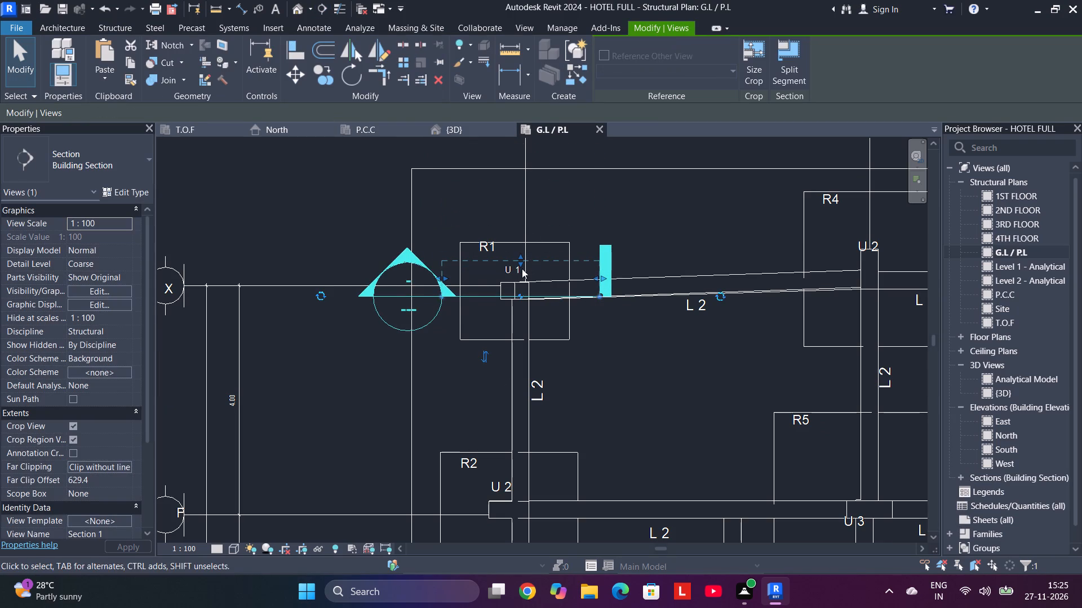
Open the Section 1 view and extend the top of its crop region to include the full column stub and the G.L / P.L beams.
right_click(611, 254)
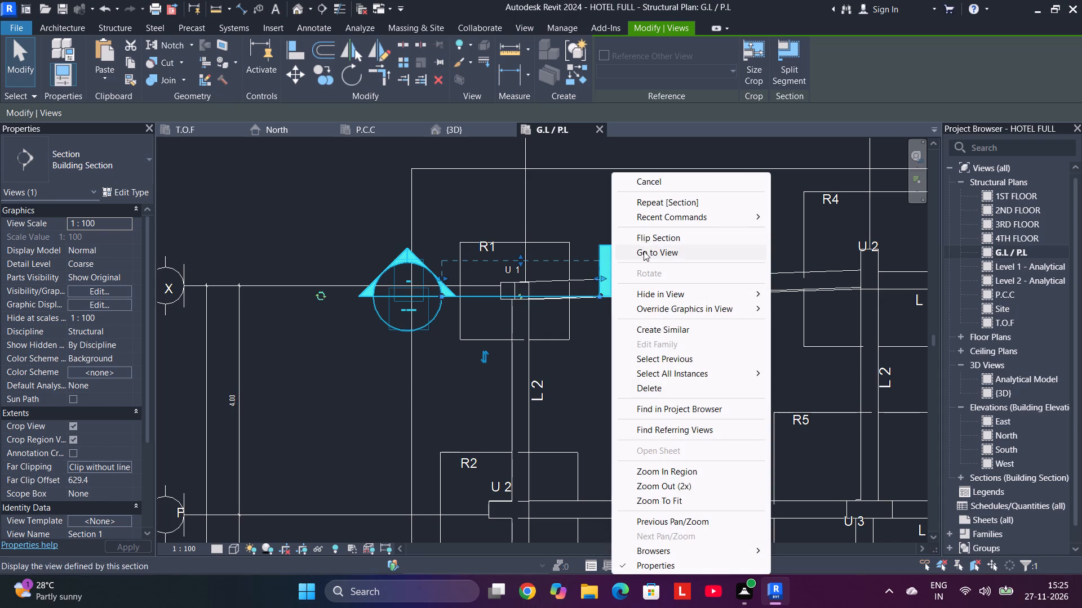
left_click(644, 251)
middle_click_drag(531, 247, 534, 412)
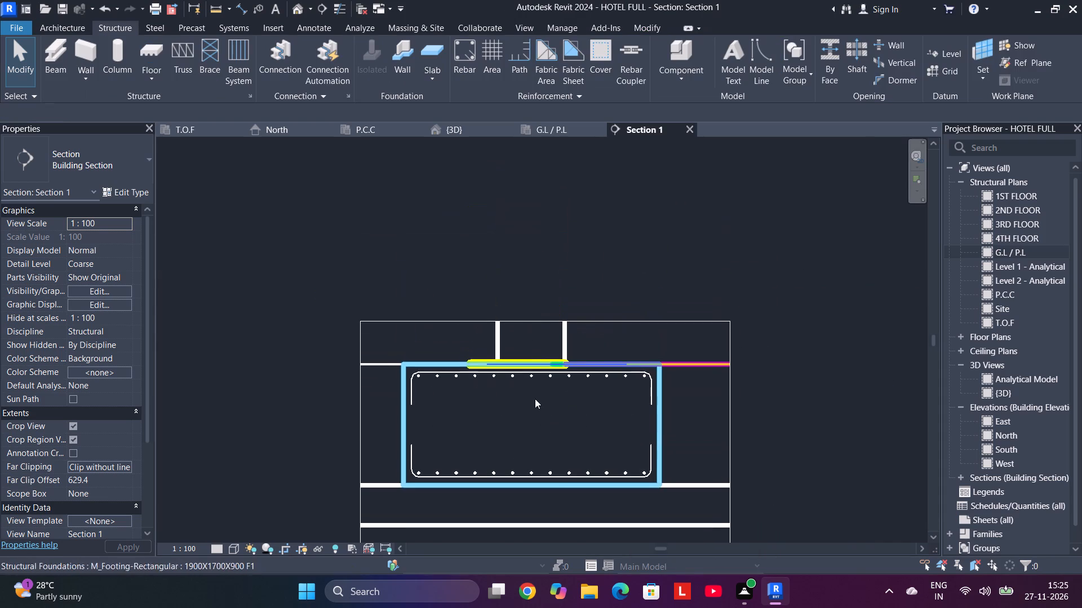
left_click(609, 319)
left_click_drag(544, 321, 604, 183)
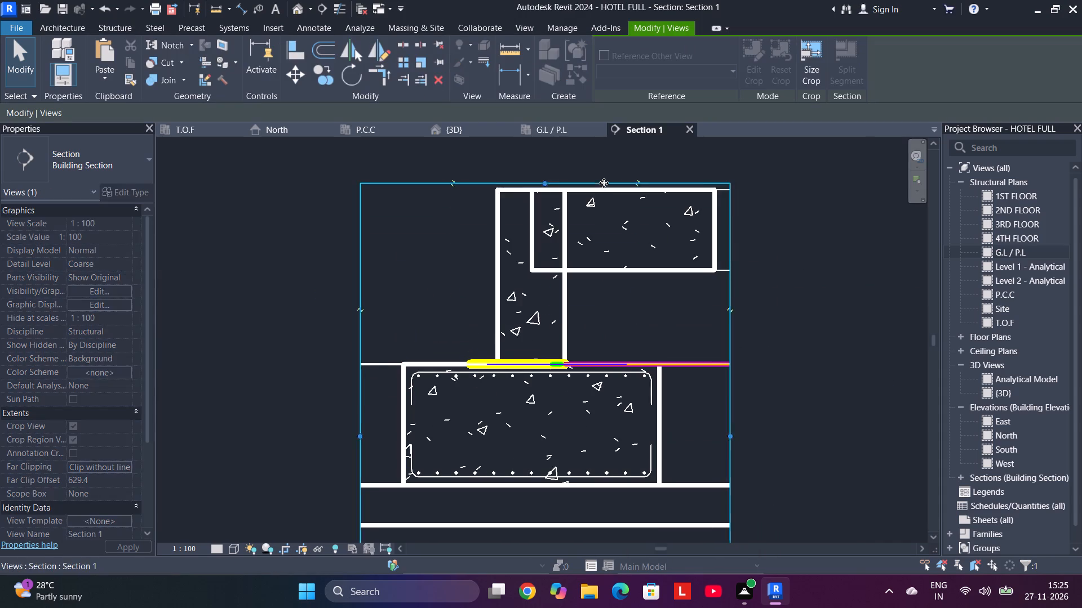
Temporarily hide the 300 x 600mm beams that overlap column U 1 in Section 1.
middle_click_drag(605, 213, 607, 268)
left_click_drag(623, 382, 607, 287)
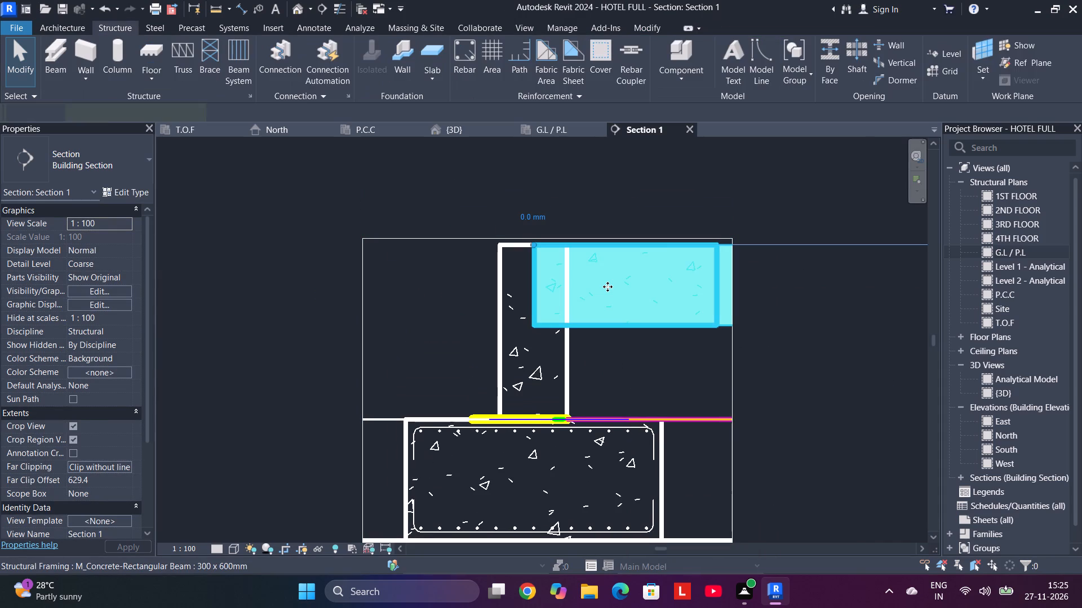
type("HH")
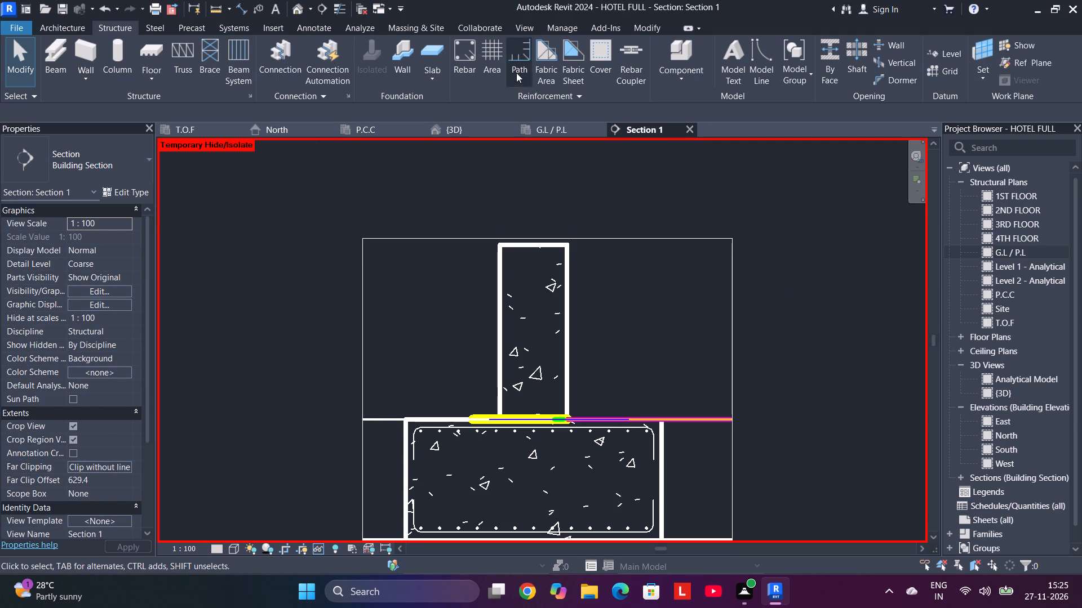
Place a 20M rebar stirrup of shape M_T1 horizontally across the upper part of column U 1.
left_click(467, 65)
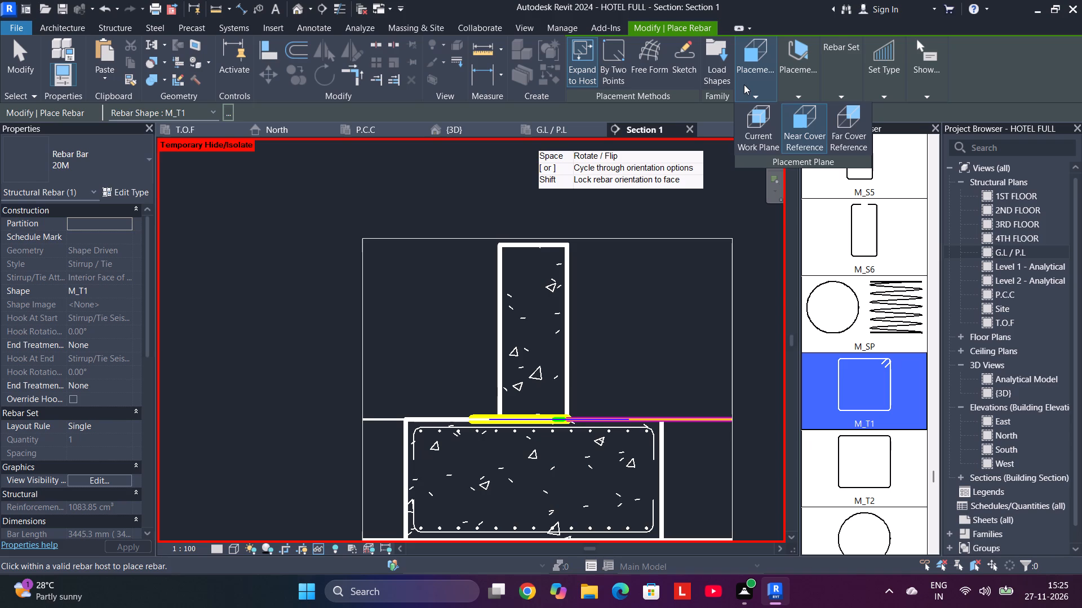
left_click(794, 78)
left_click(870, 126)
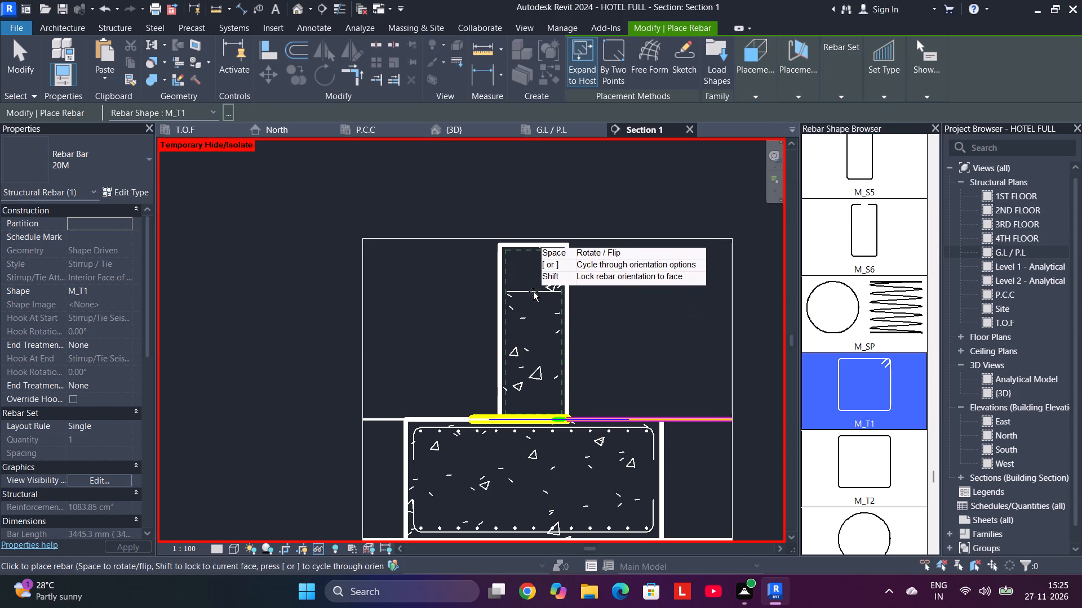
left_click(533, 292)
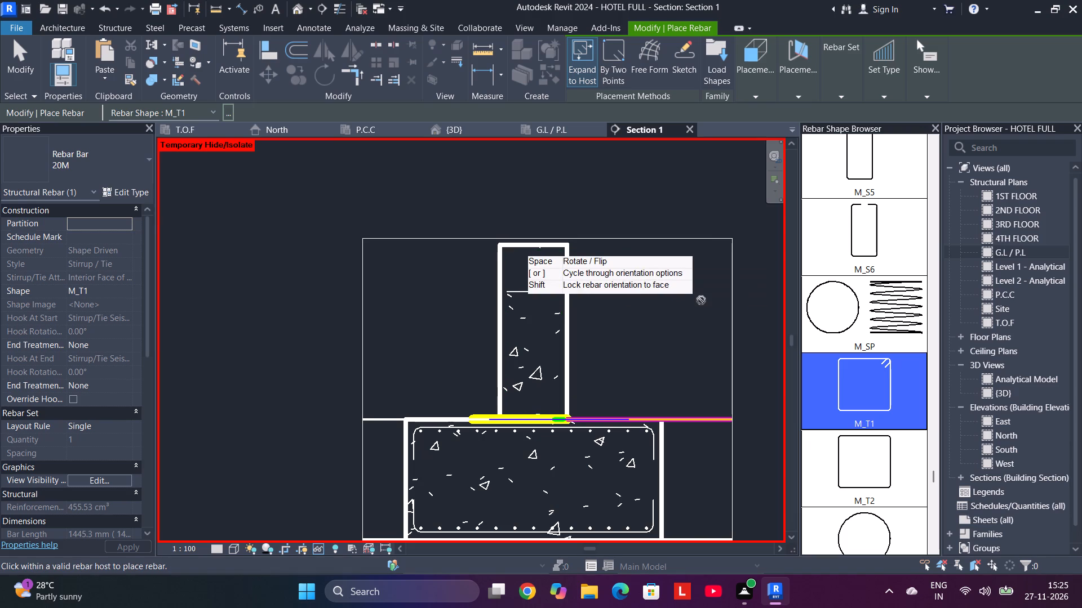
key("Escape")
Set the column stirrup's layout rule to Maximum Spacing with a spacing of 200 mm.
left_click(547, 291)
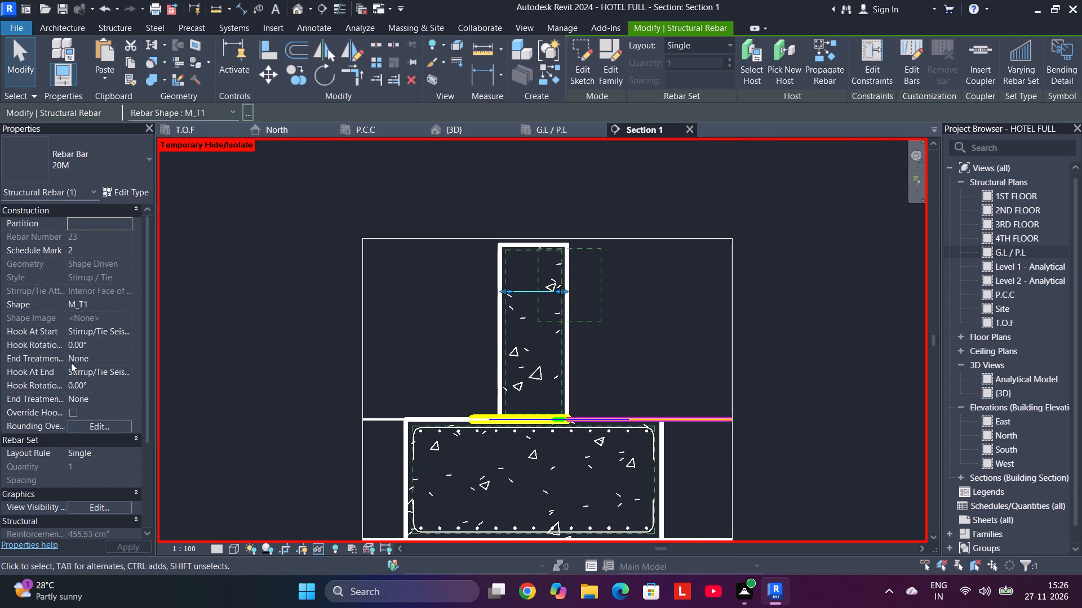
left_click(123, 450)
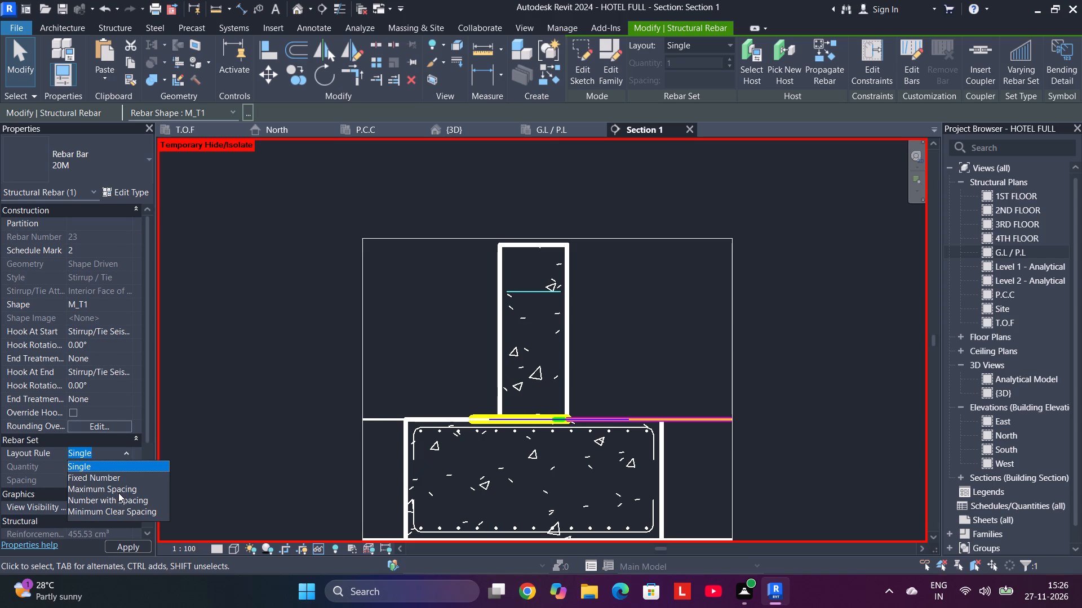
left_click(118, 492)
left_click(118, 484)
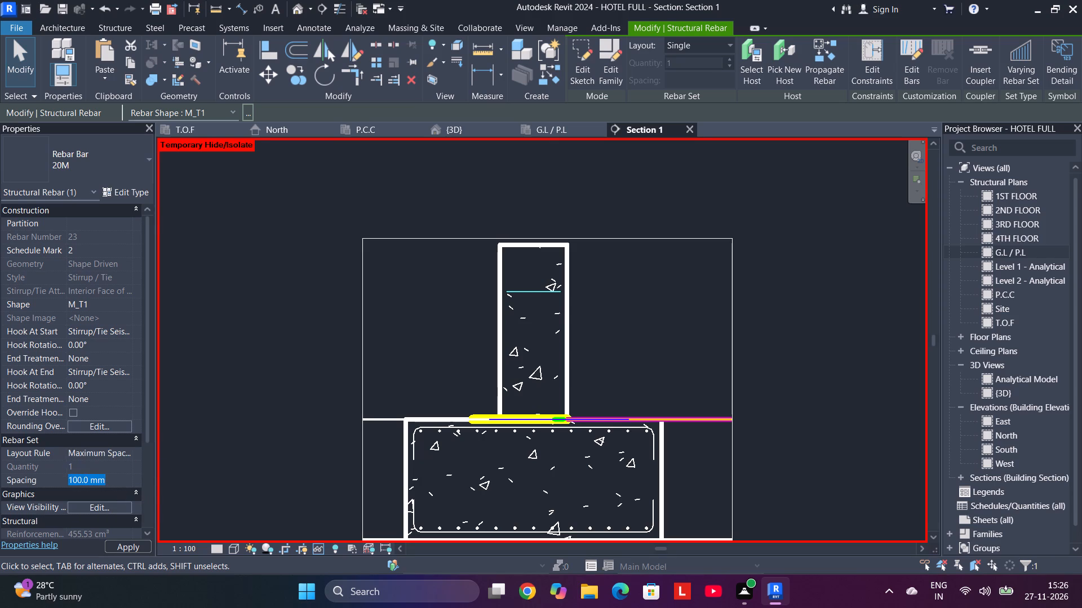
type("200")
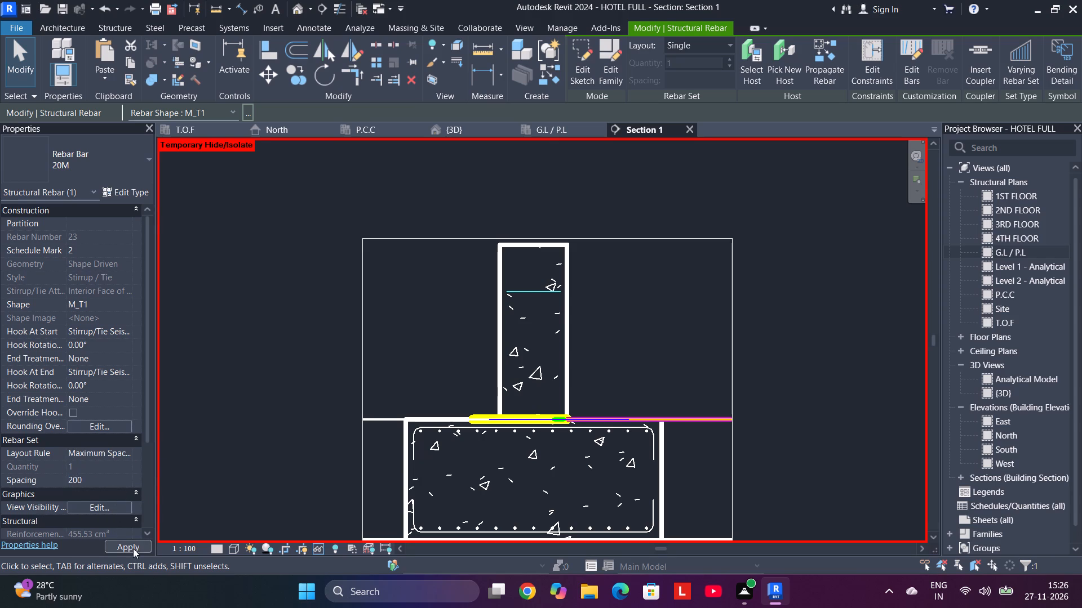
left_click(133, 548)
Extend the lower end of the column stirrup set down into footing R1, stopping above the footing's bottom bars.
middle_click_drag(670, 363, 611, 312)
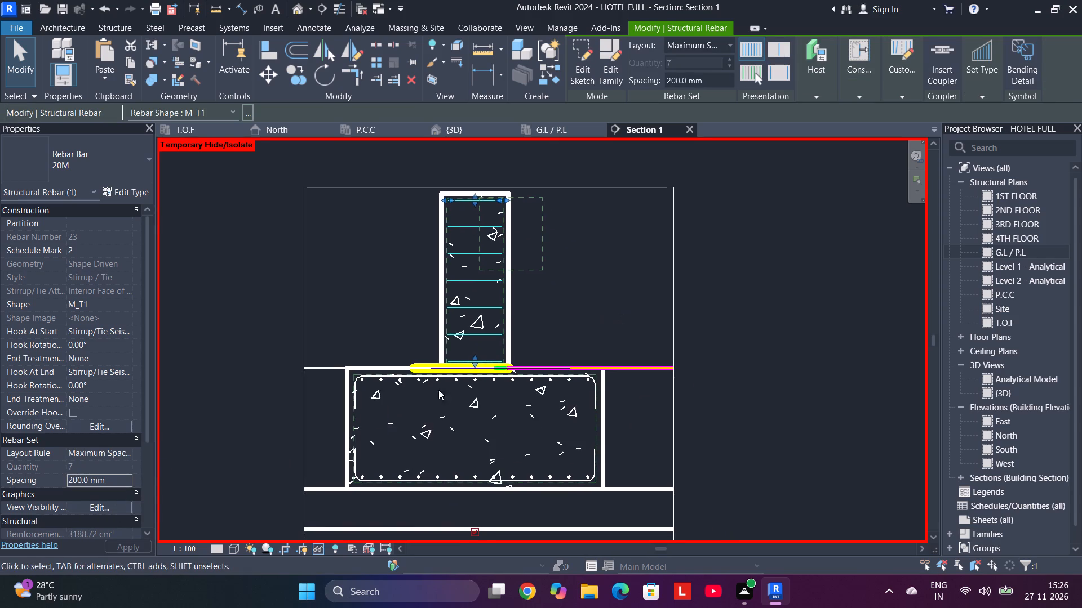
scroll(458, 386, "up", 3)
left_click_drag(484, 356, 490, 469)
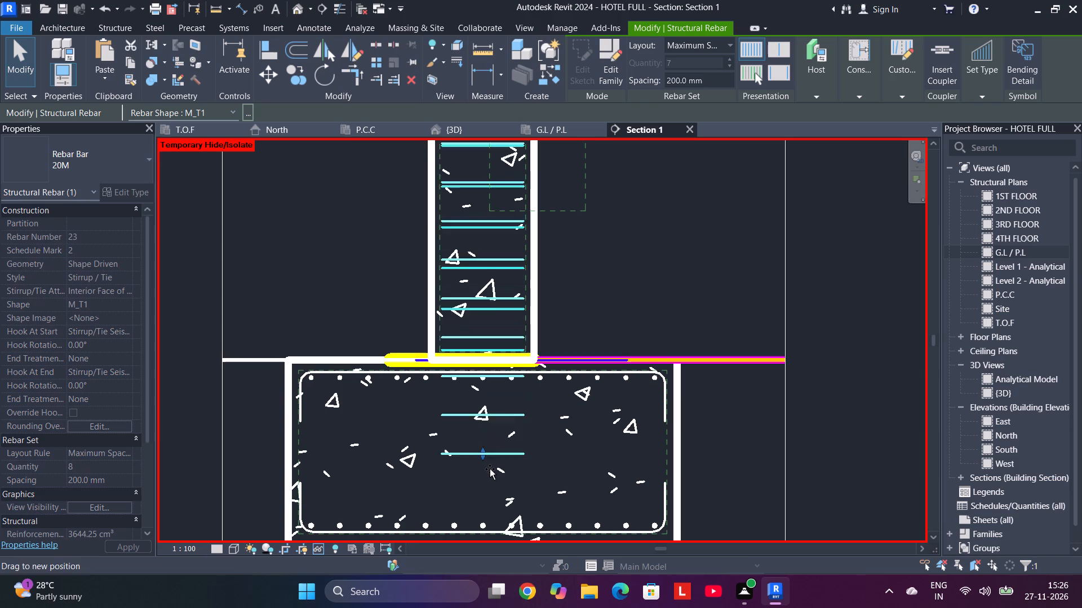
left_click_drag(490, 469, 497, 473)
left_click(687, 247)
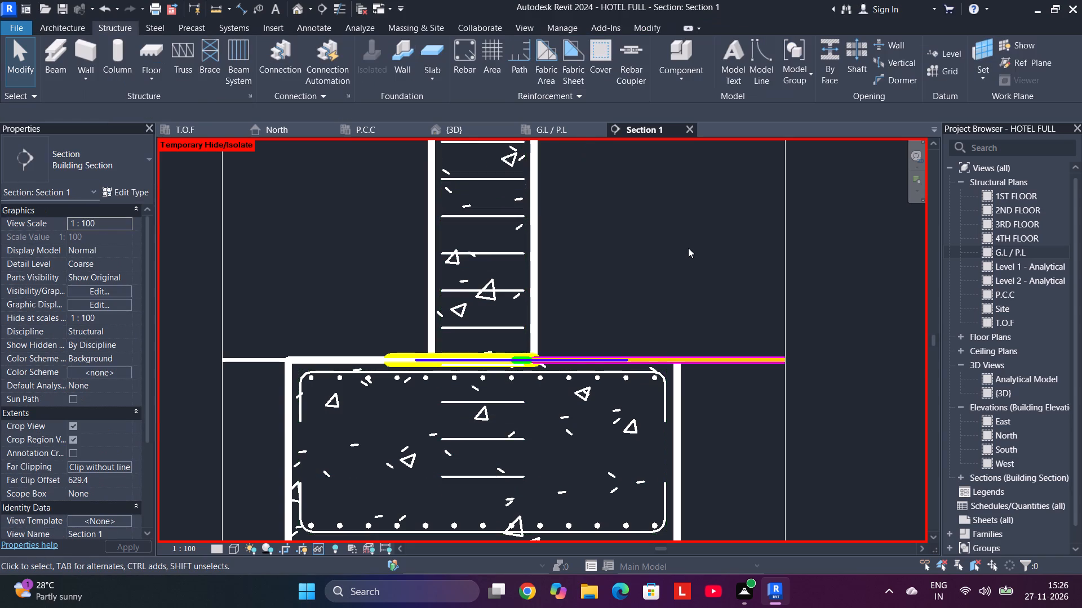
Return to the G.L / P.L plan and set its visual style to Wireframe to expose the rebar in column U 1.
scroll(689, 252, "down", 4)
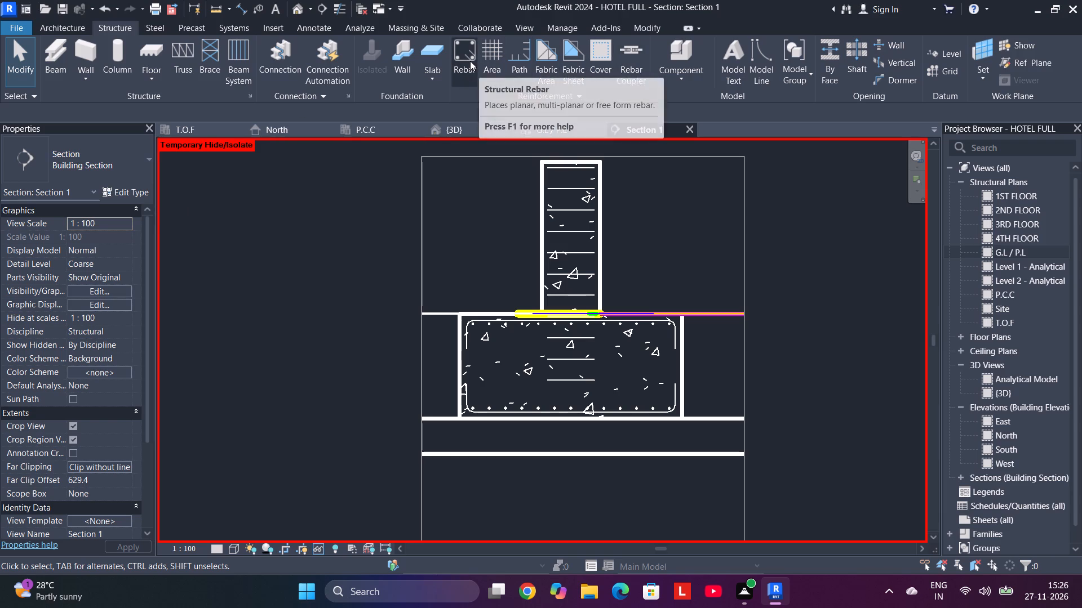
left_click(565, 126)
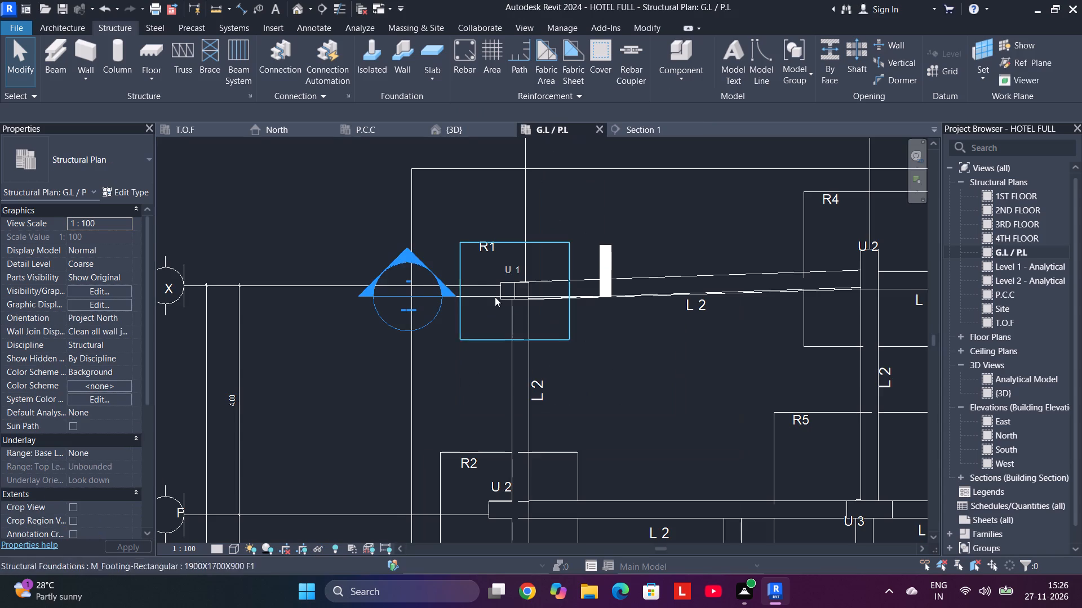
scroll(495, 296, "up", 8)
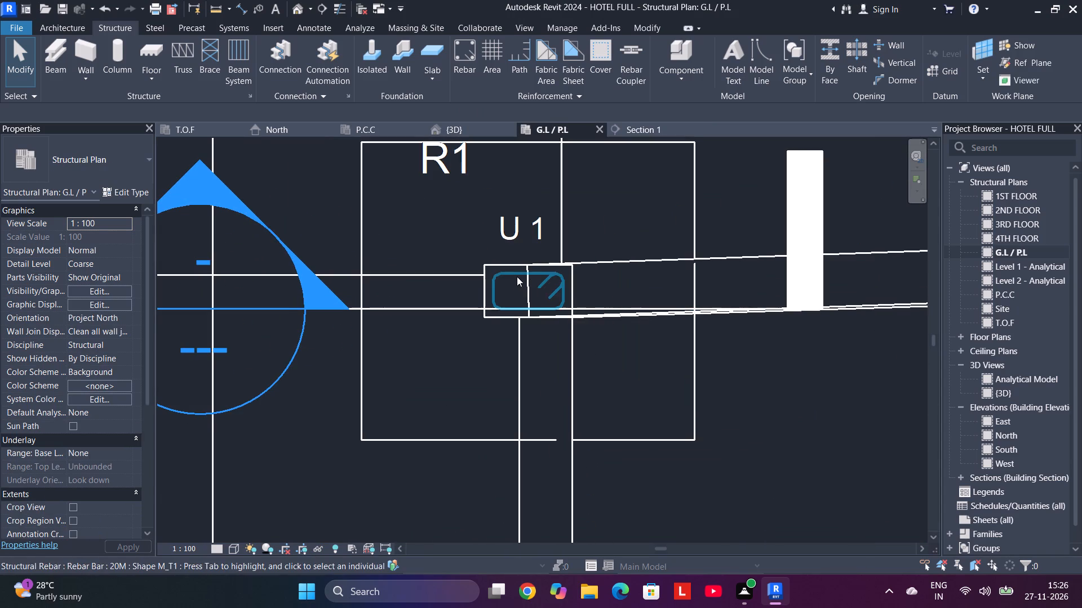
left_click(236, 553)
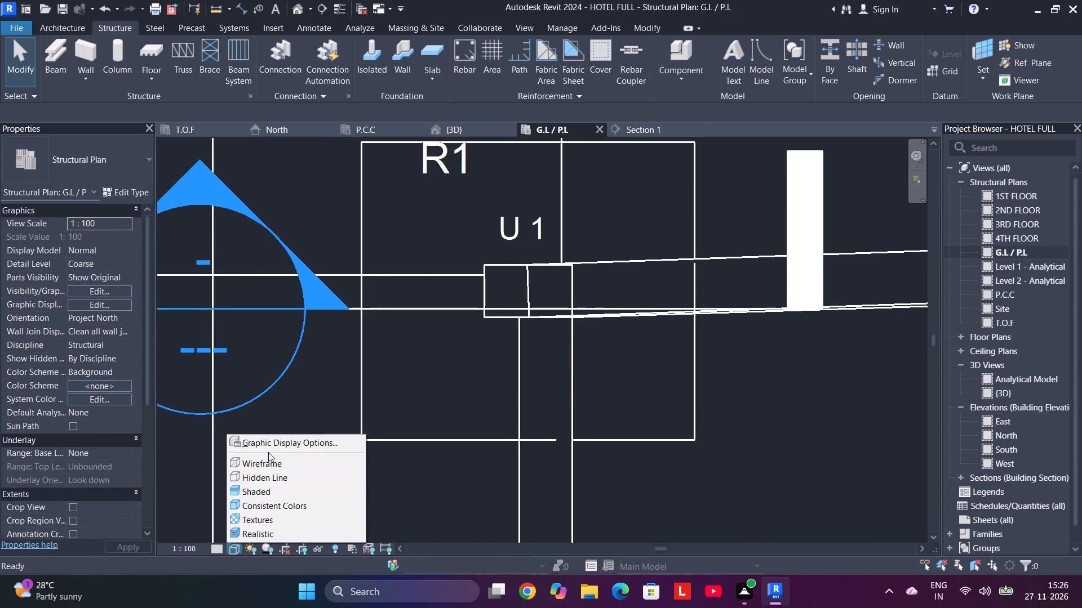
left_click(268, 463)
scroll(509, 310, "up", 4)
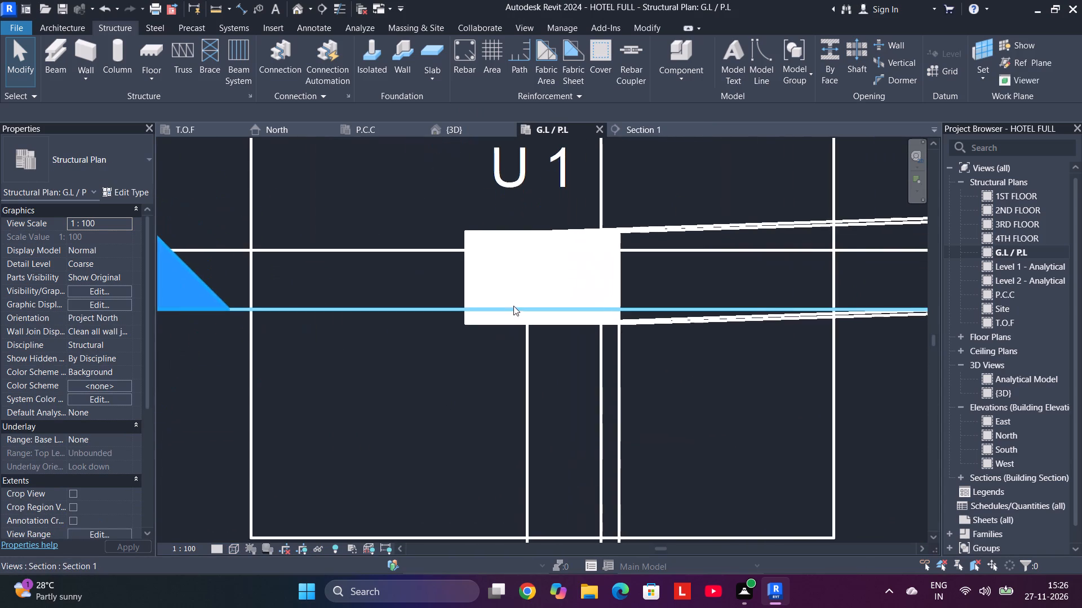
scroll(514, 306, "down", 5)
scroll(670, 386, "down", 5)
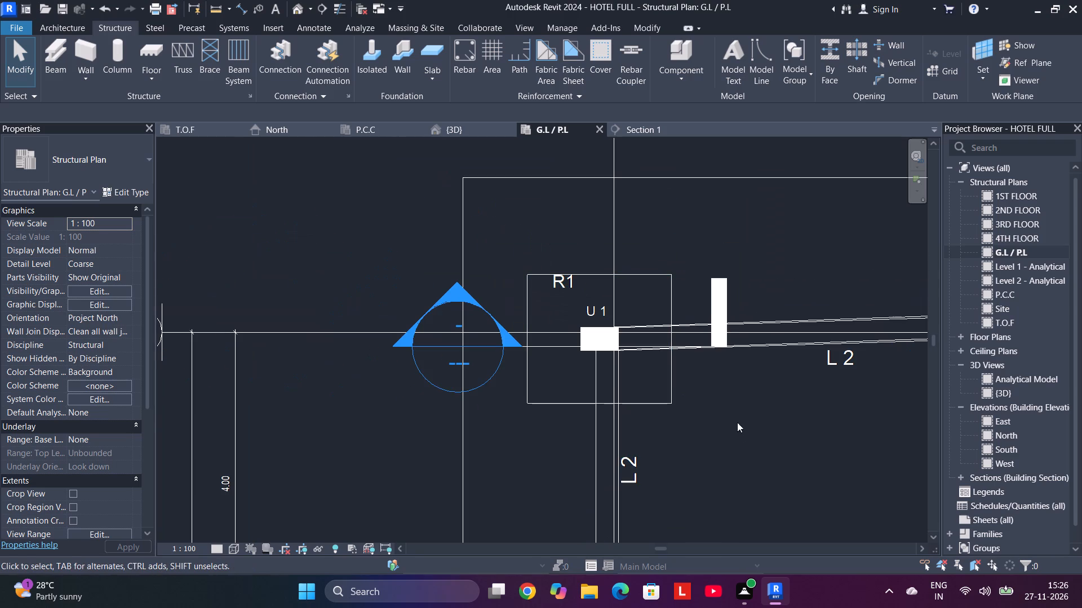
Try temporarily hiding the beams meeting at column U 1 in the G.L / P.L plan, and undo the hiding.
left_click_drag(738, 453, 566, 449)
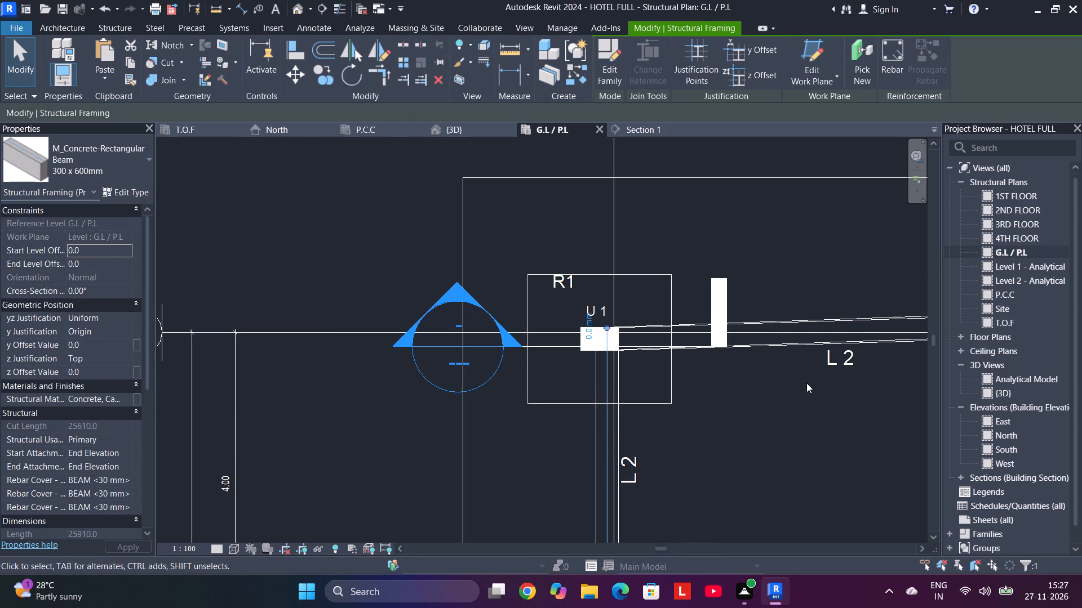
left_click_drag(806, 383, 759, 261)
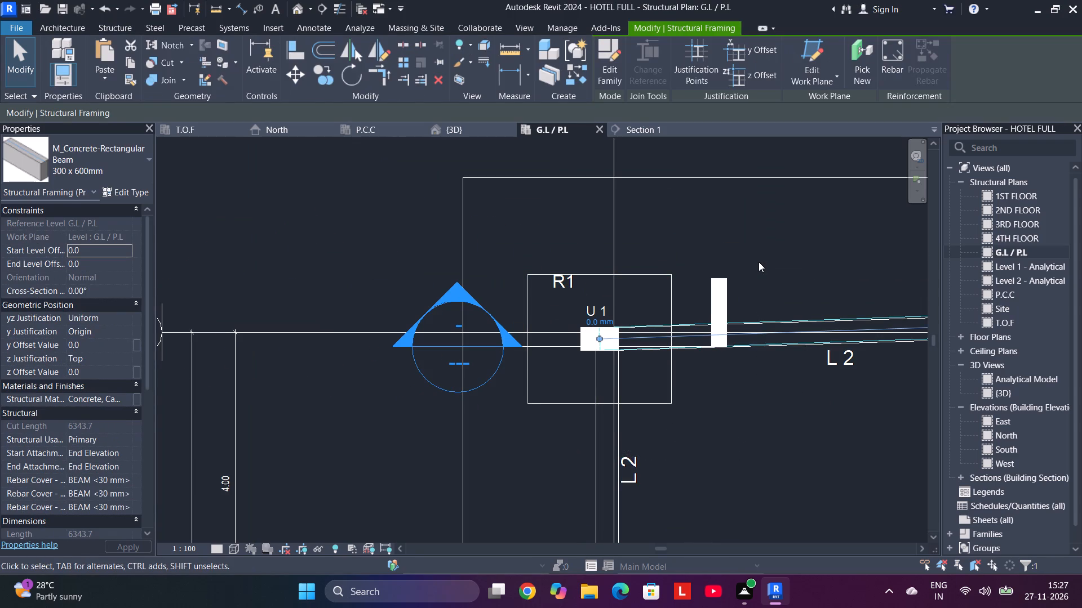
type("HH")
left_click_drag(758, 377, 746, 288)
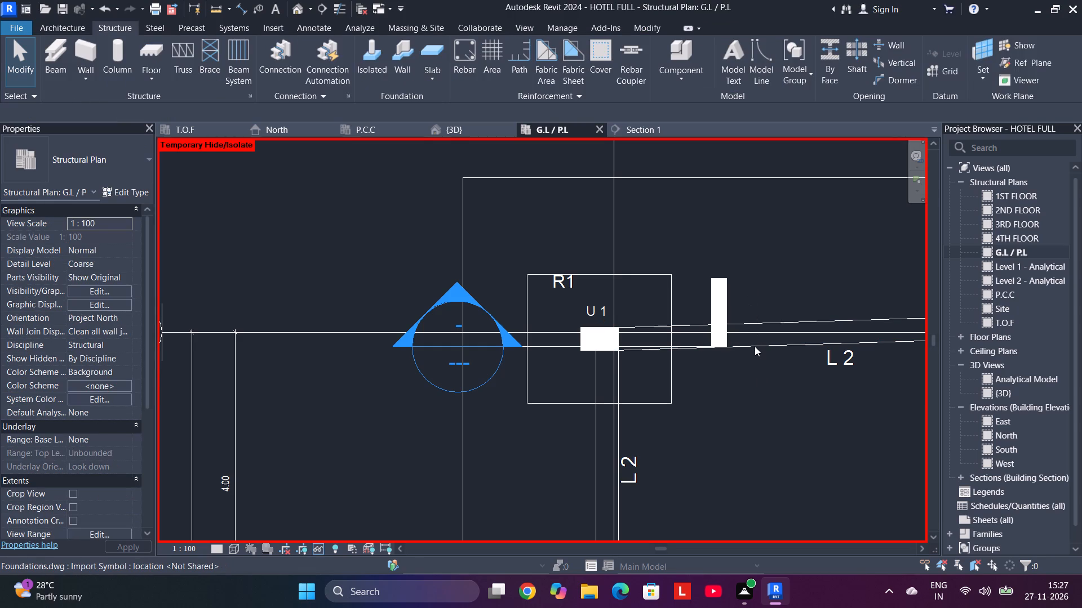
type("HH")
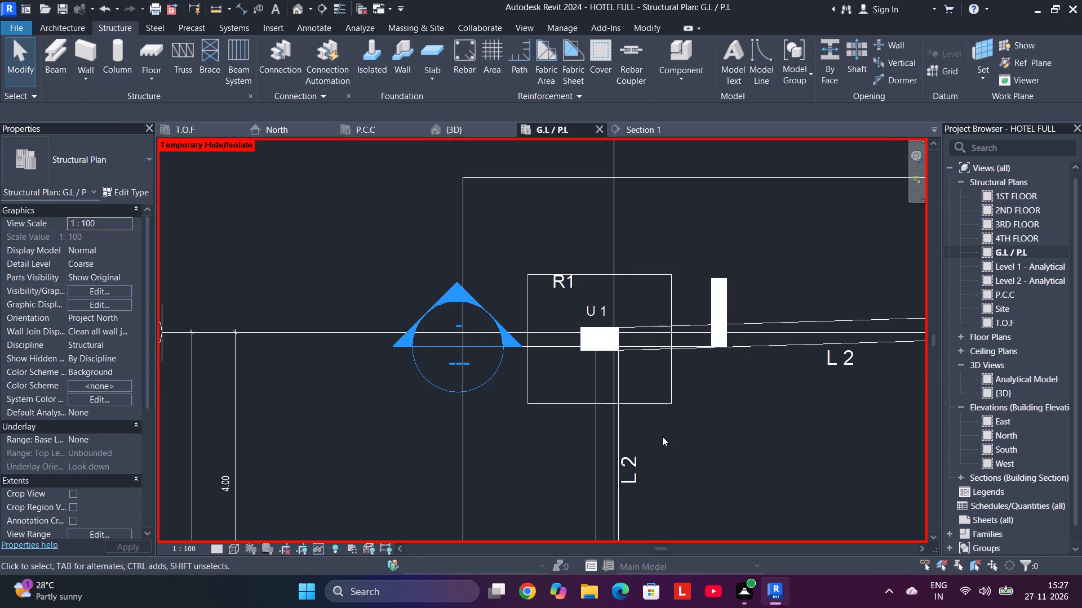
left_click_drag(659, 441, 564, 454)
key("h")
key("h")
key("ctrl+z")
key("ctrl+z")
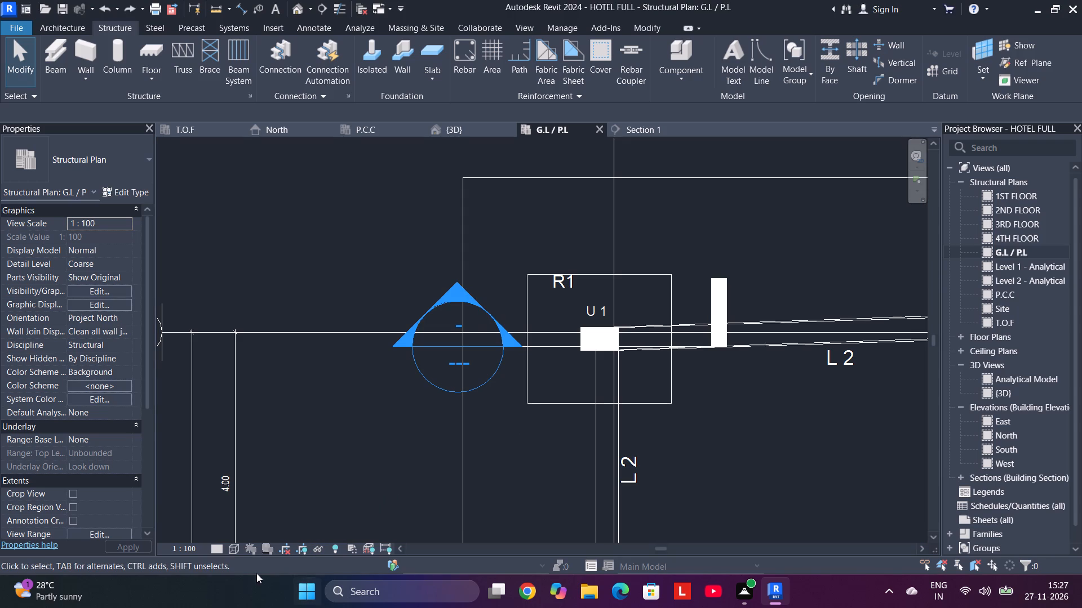
Inspect the stirrup set inside column U 1 and the neighbouring columns and beams in the G.L / P.L plan, using the Wireframe style.
left_click(235, 547)
left_click(294, 464)
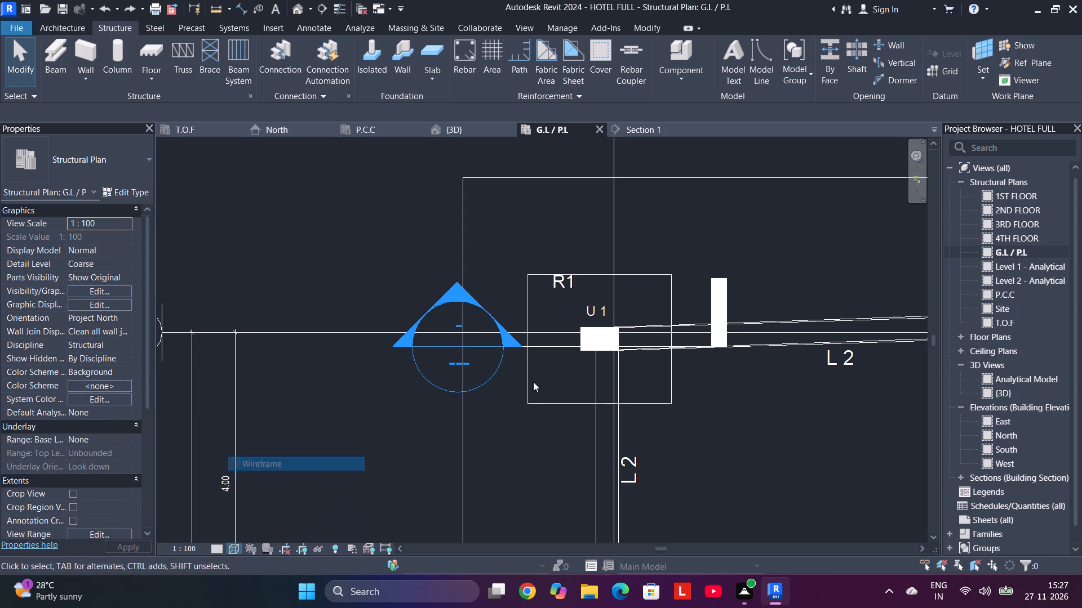
scroll(614, 338, "up", 7)
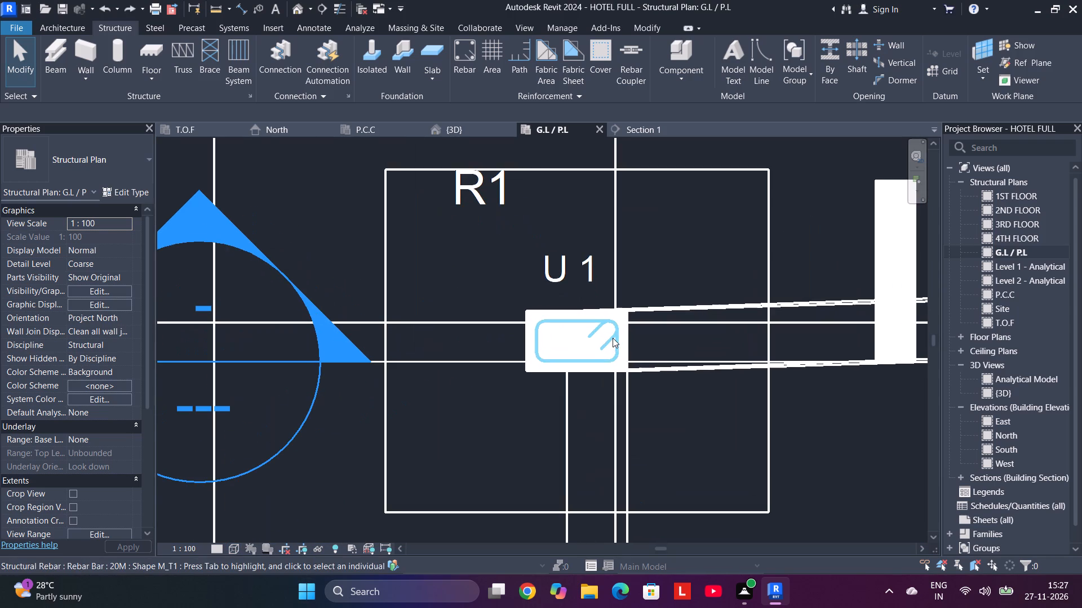
left_click(568, 320)
scroll(578, 323, "down", 3)
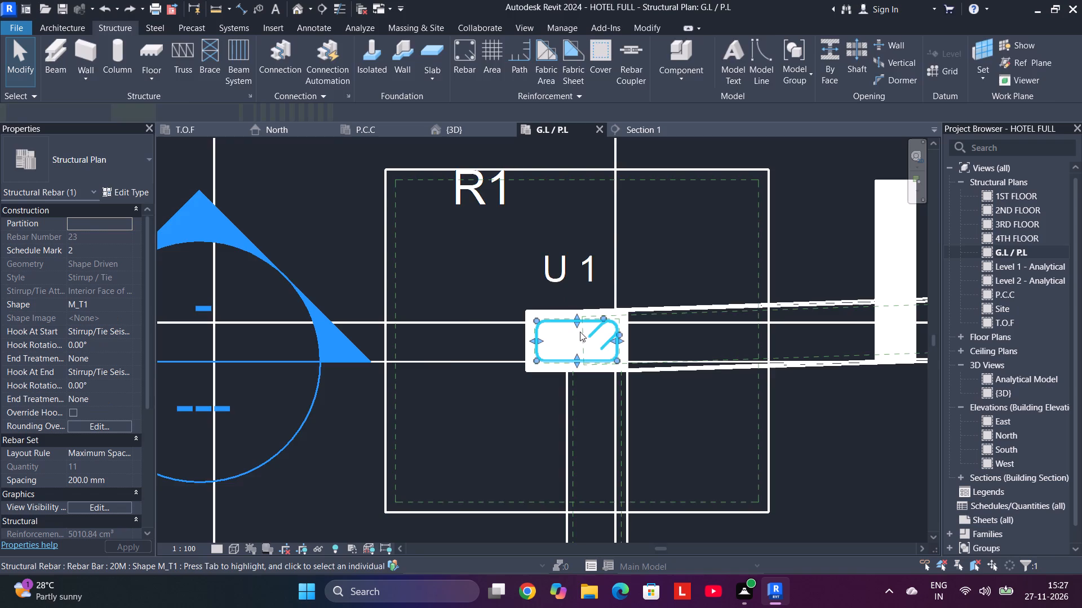
scroll(580, 332, "down", 11)
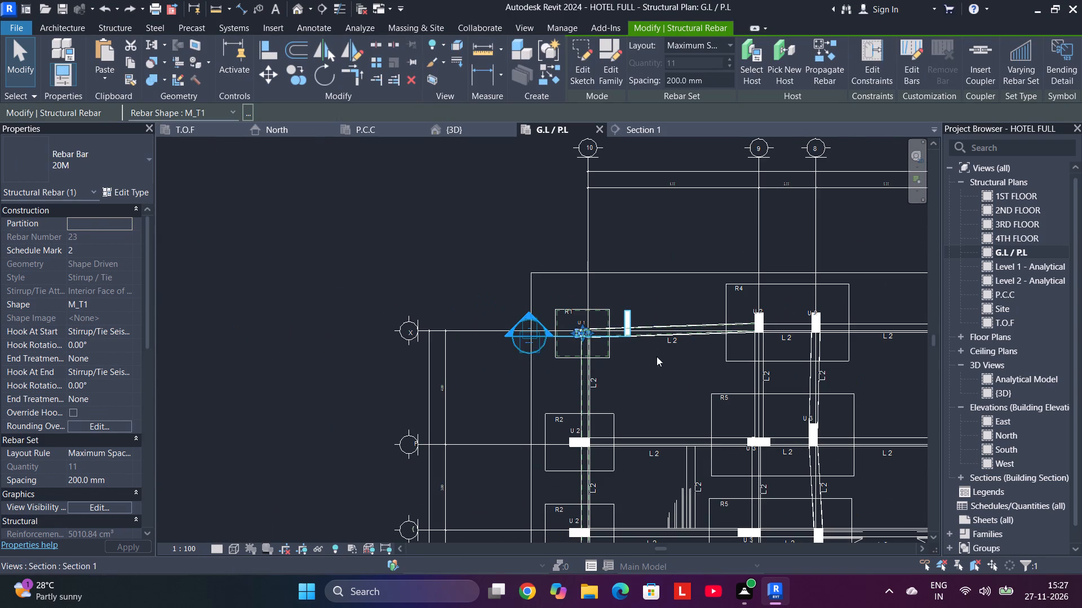
left_click(622, 400)
scroll(615, 360, "up", 5)
scroll(526, 297, "up", 4)
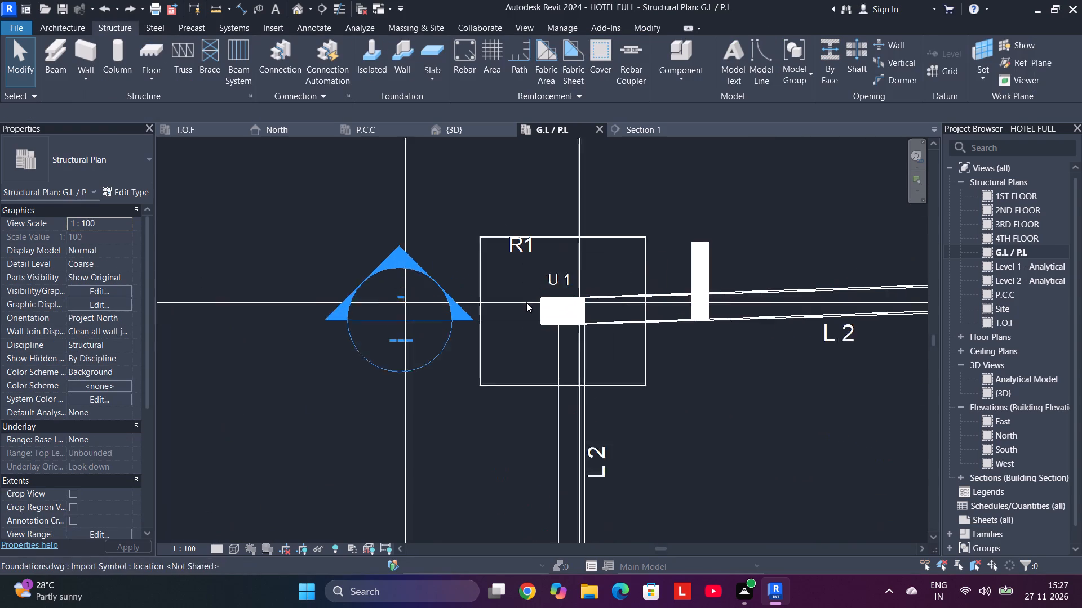
scroll(667, 329, "down", 4)
middle_click_drag(796, 388, 507, 301)
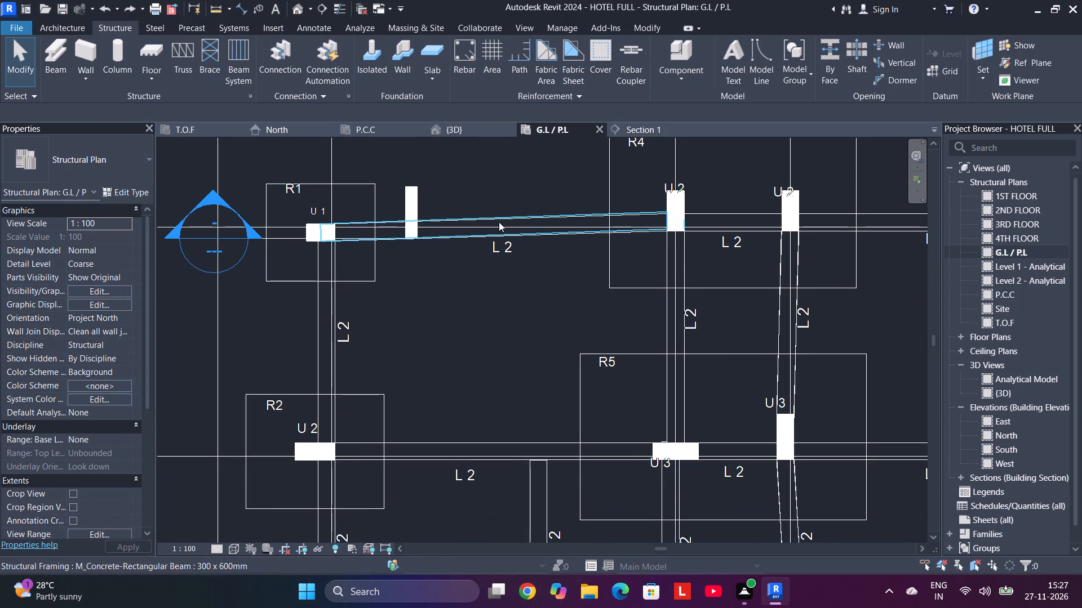
Open the T.O.F plan and set its visual style to Wireframe to expose the rebar in column U 1 at footing R1.
scroll(577, 243, "down", 11)
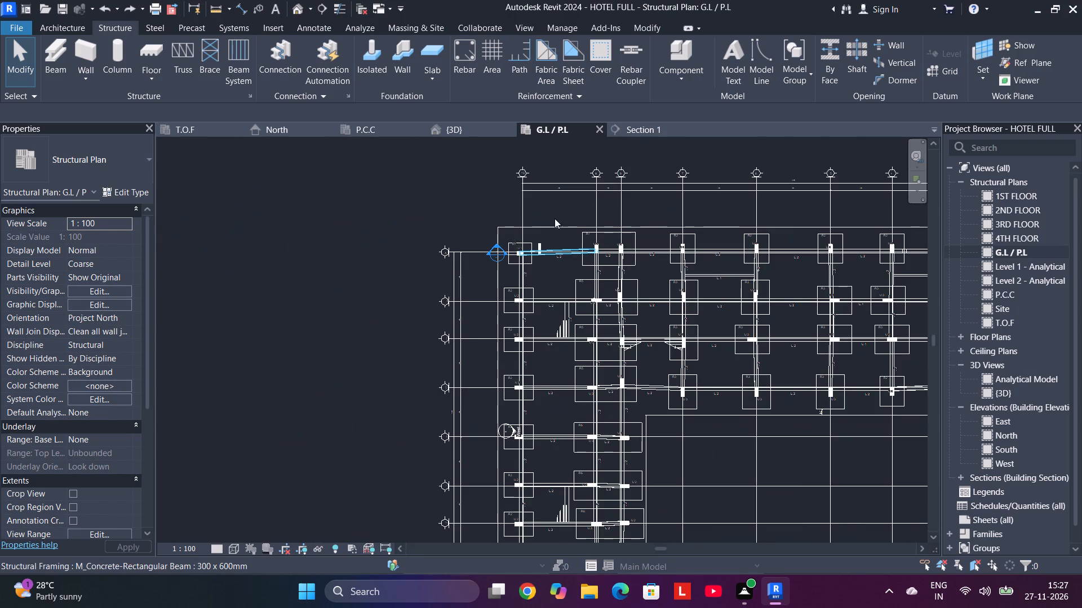
left_click(458, 132)
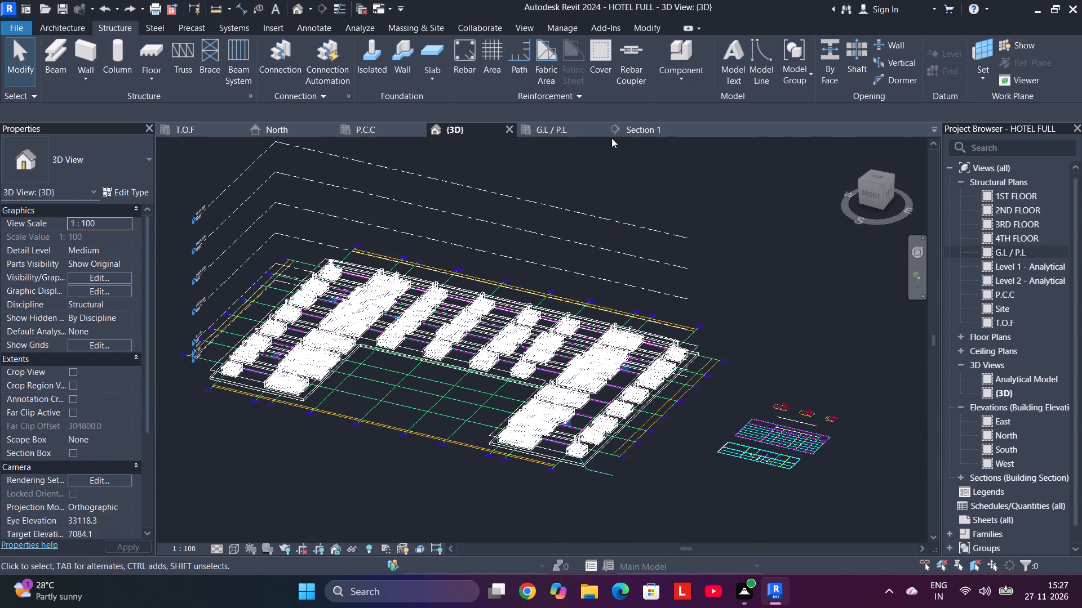
left_click(205, 128)
scroll(371, 249, "up", 4)
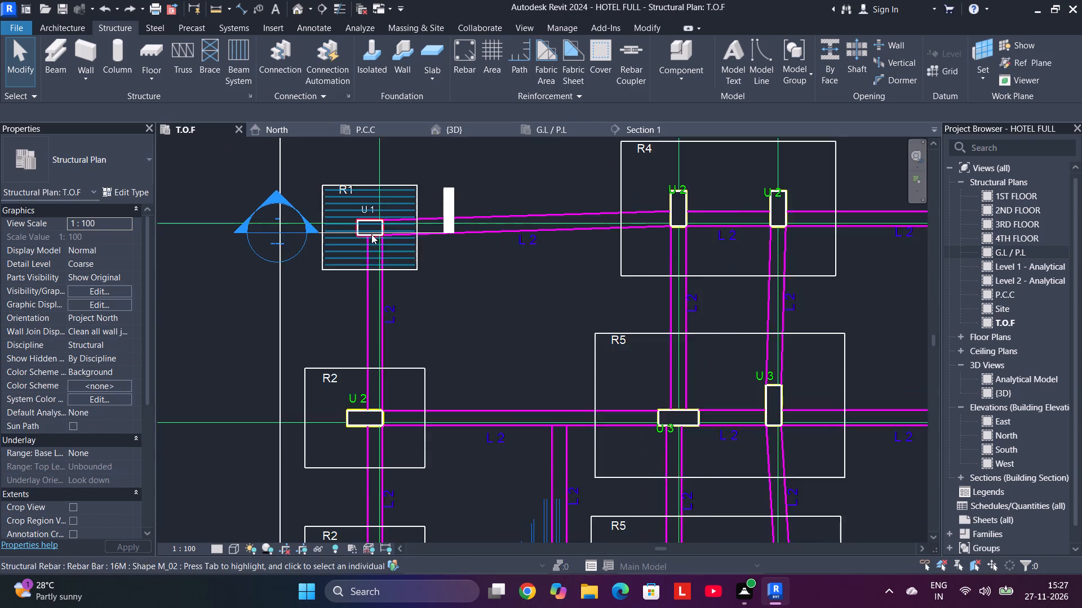
scroll(371, 217, "up", 5)
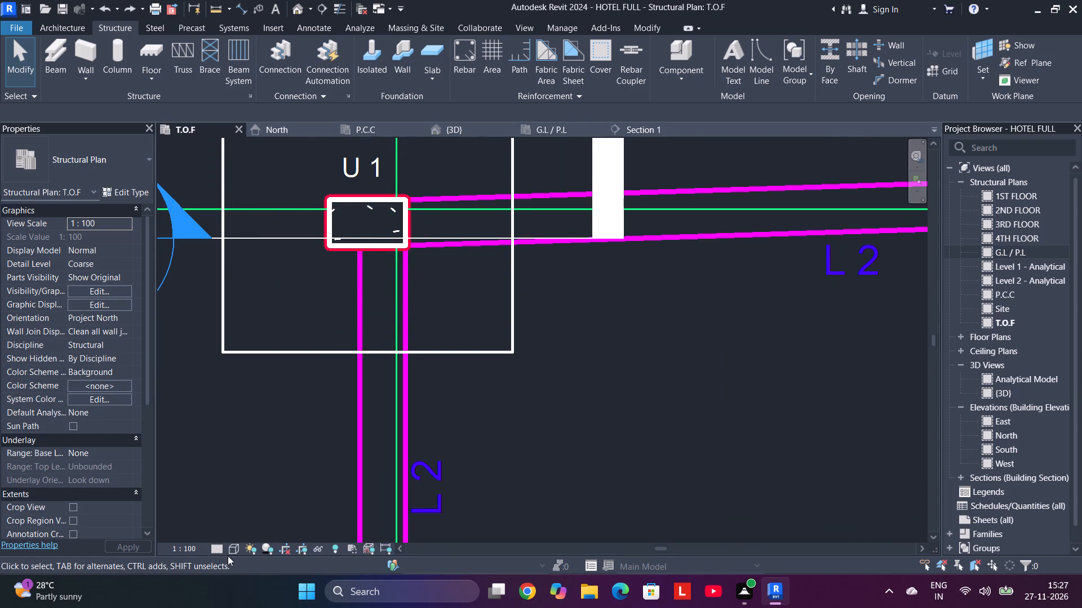
left_click(232, 551)
left_click(280, 468)
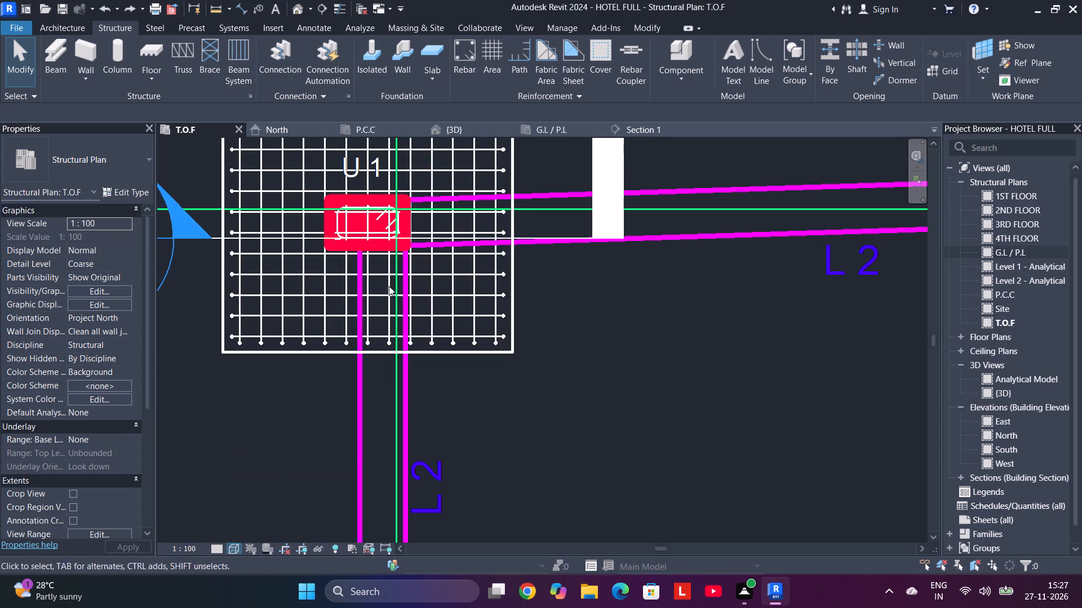
Change the bar type of the stirrup set in column U 1 to 8M.
scroll(392, 201, "up", 8)
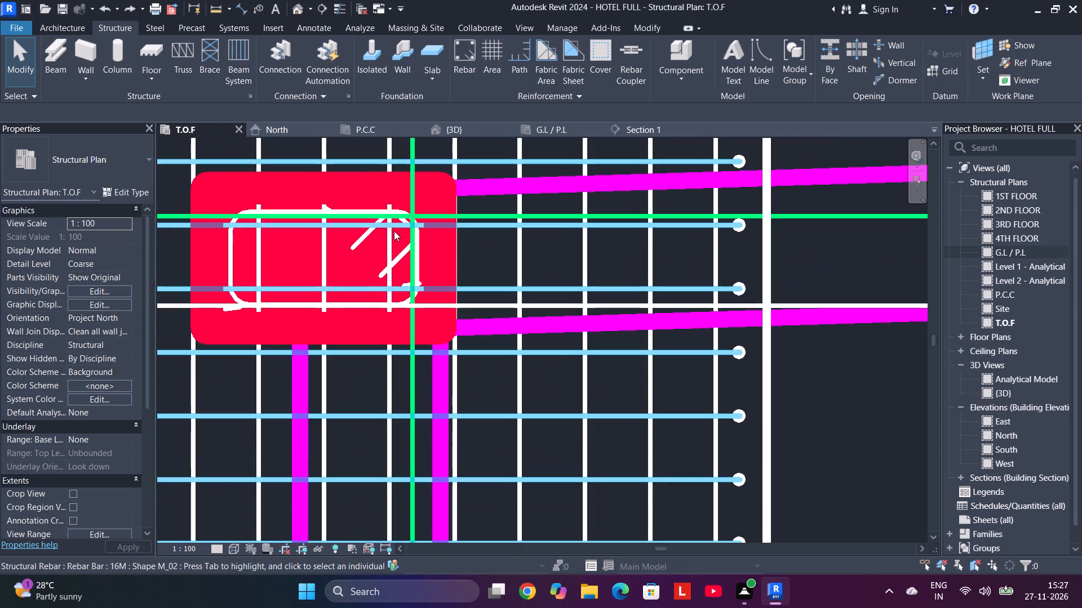
left_click(233, 235)
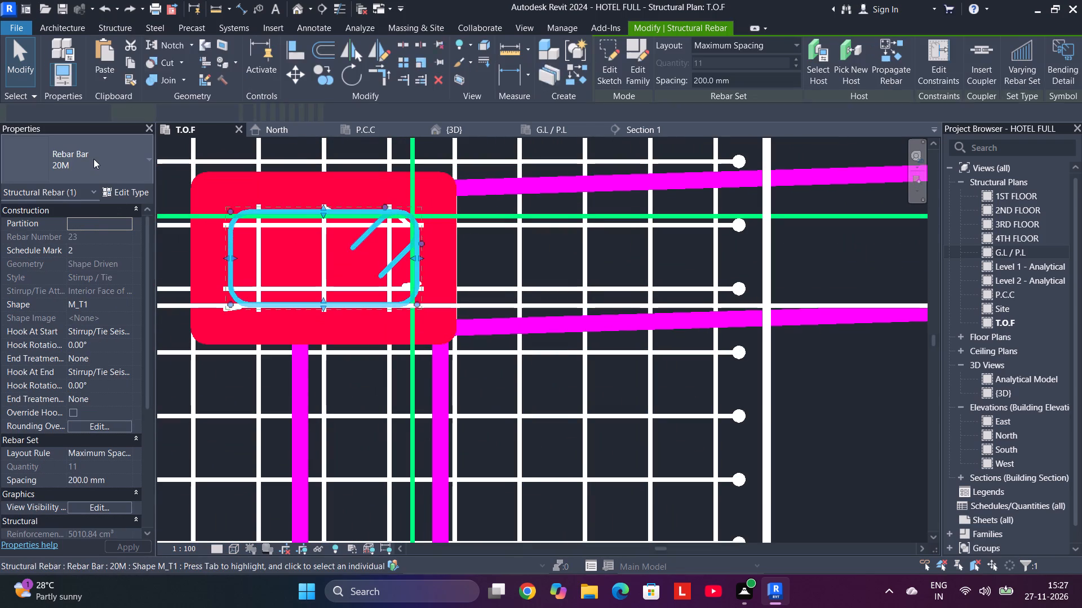
left_click(94, 156)
left_click(94, 231)
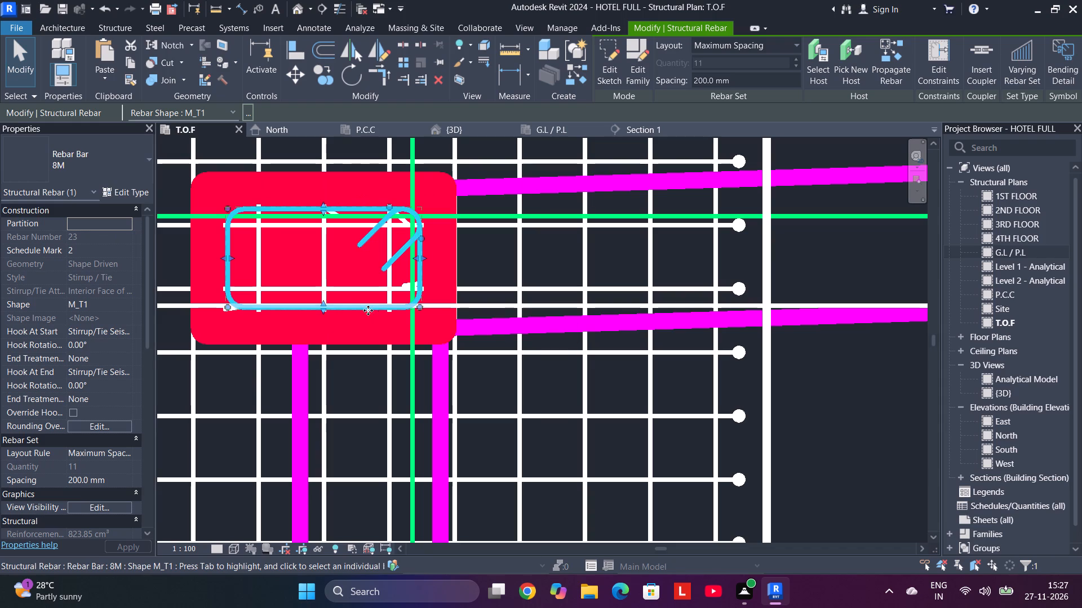
left_click(856, 439)
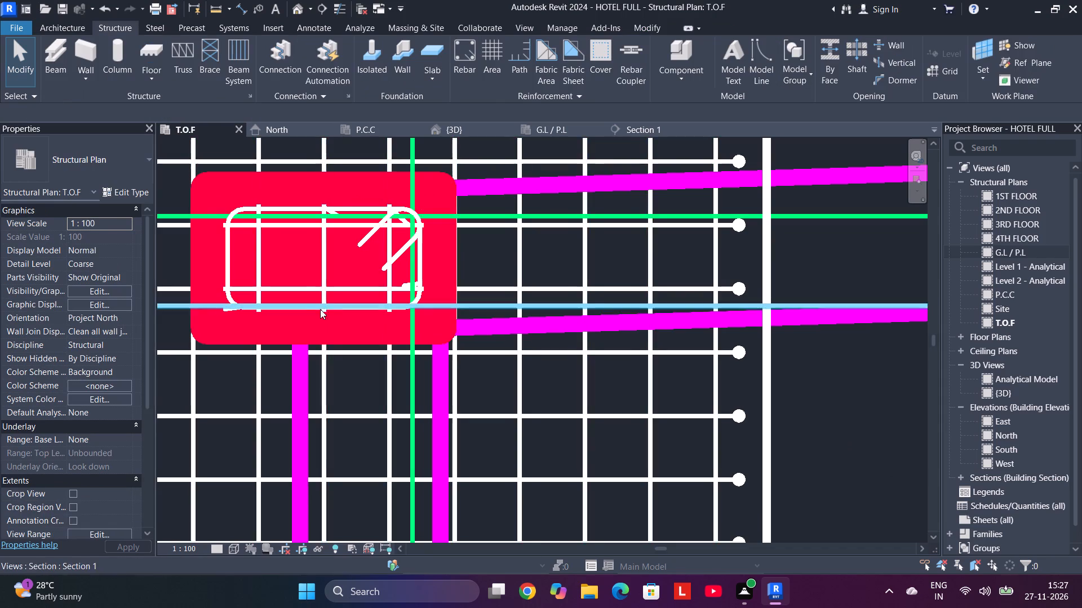
Place a straight M_00 rebar of type 20M inside the hooked corner of column U 1's stirrup, perpendicular to the plan.
middle_click_drag(320, 314, 525, 396)
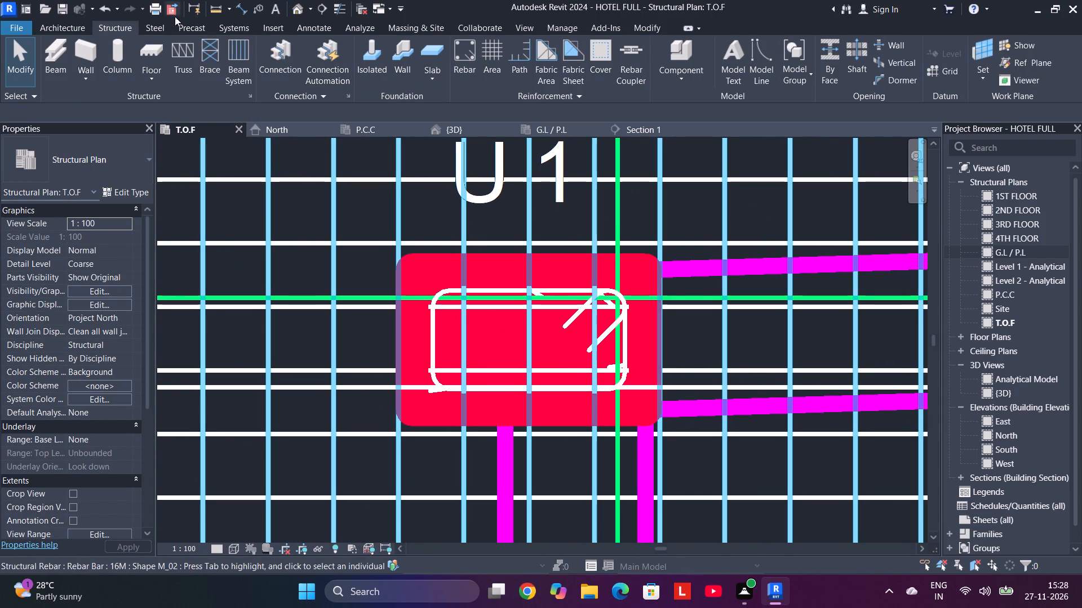
left_click(465, 56)
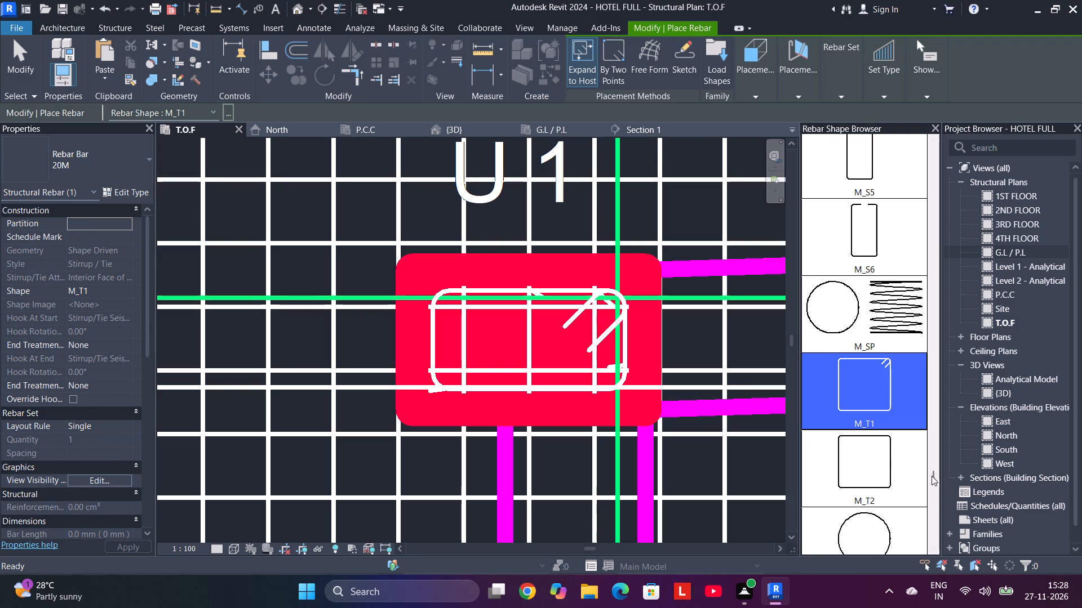
left_click_drag(935, 476, 925, 141)
left_click(843, 164)
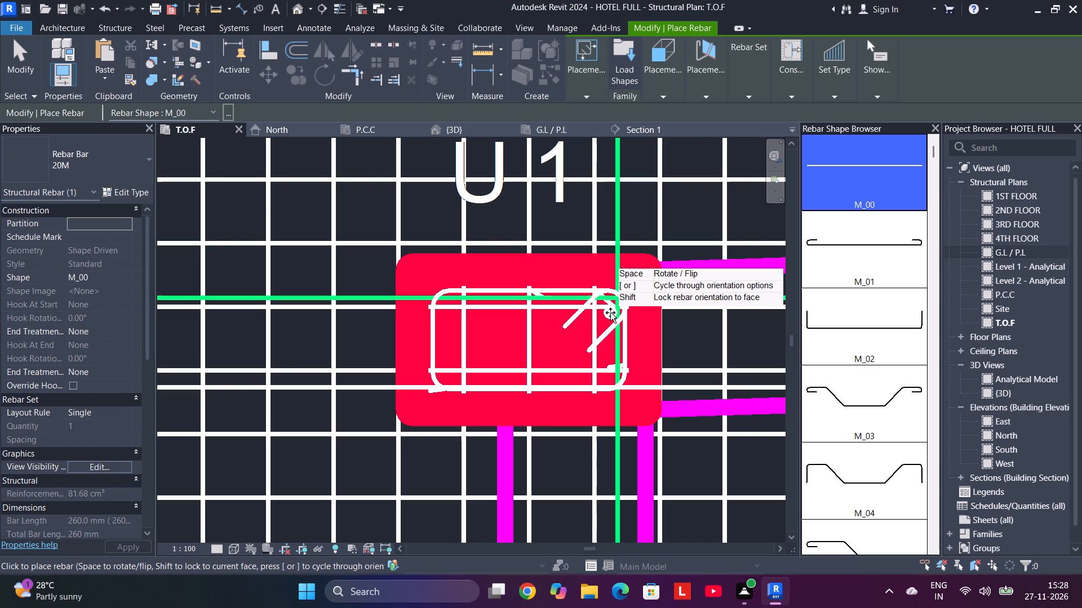
scroll(609, 312, "up", 6)
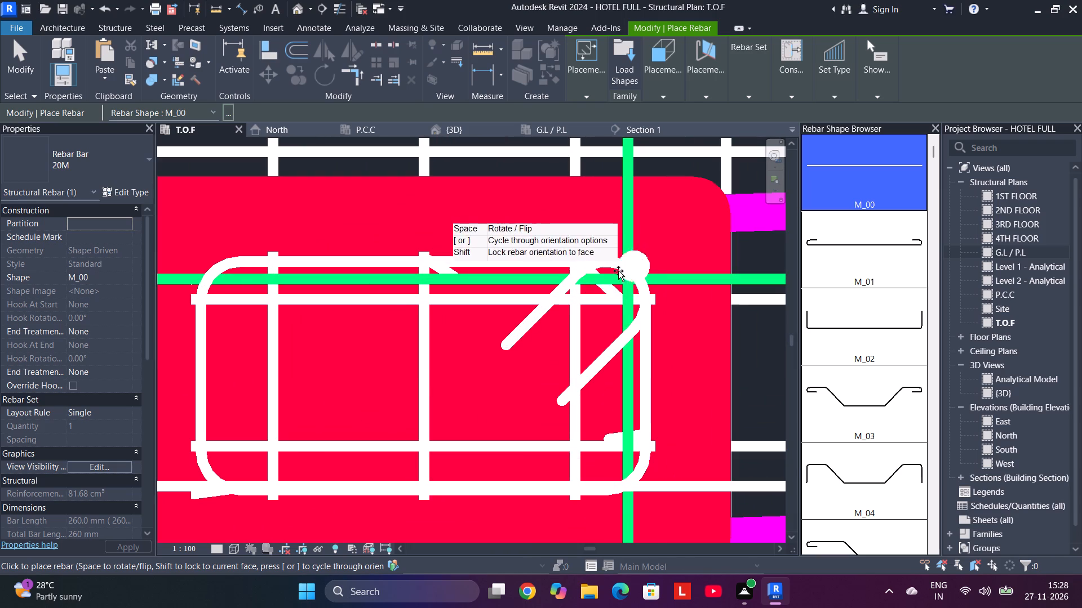
left_click(607, 297)
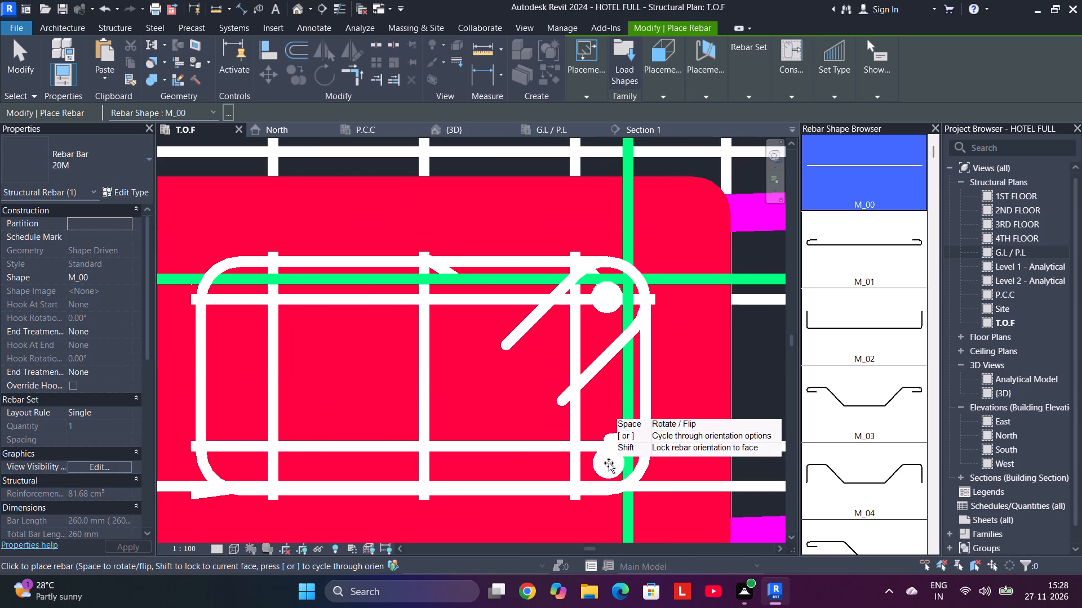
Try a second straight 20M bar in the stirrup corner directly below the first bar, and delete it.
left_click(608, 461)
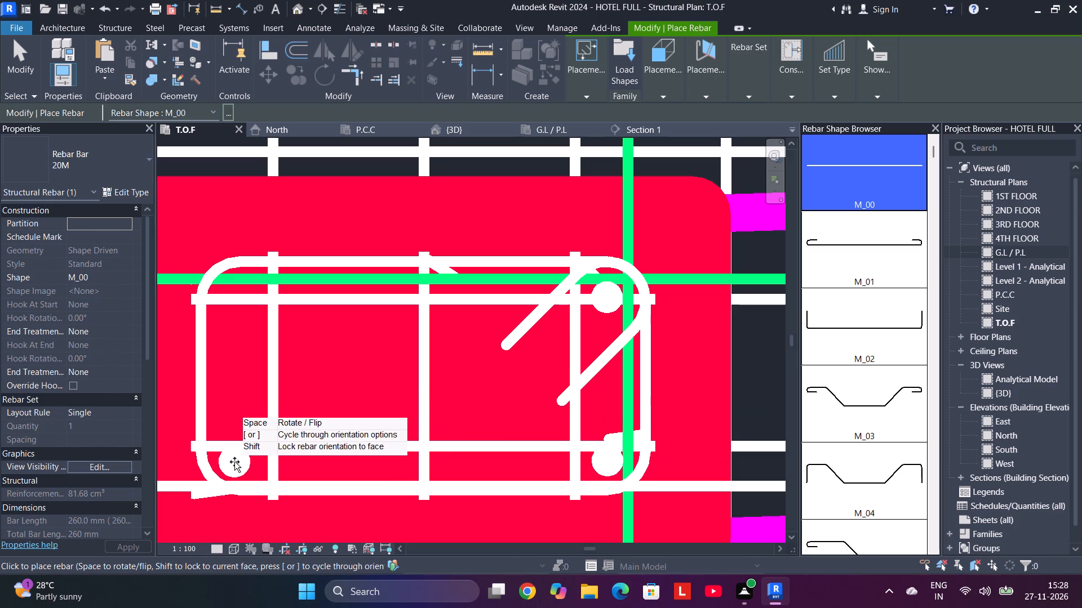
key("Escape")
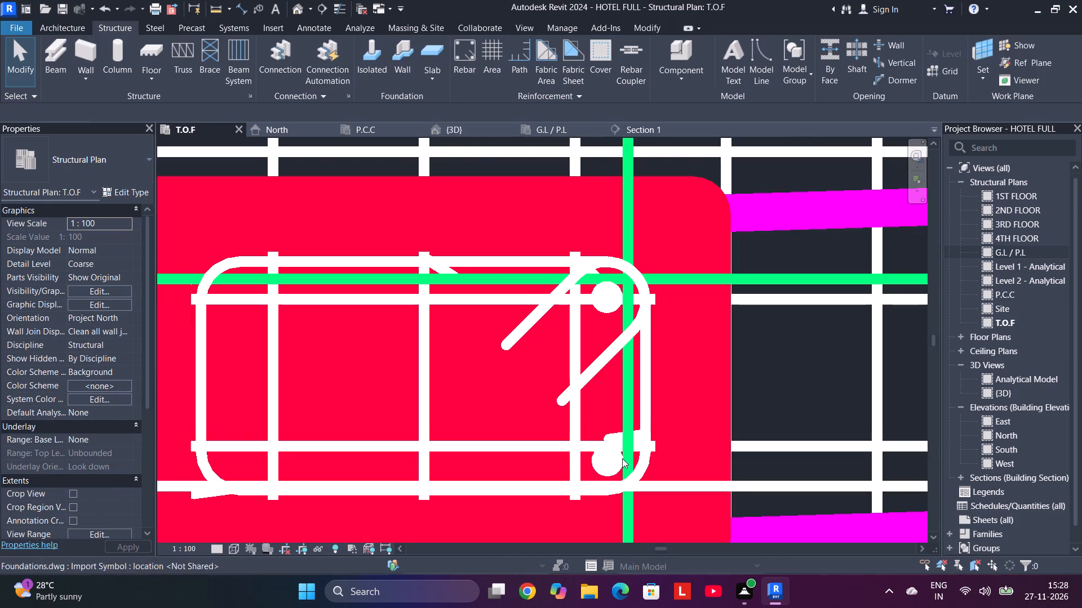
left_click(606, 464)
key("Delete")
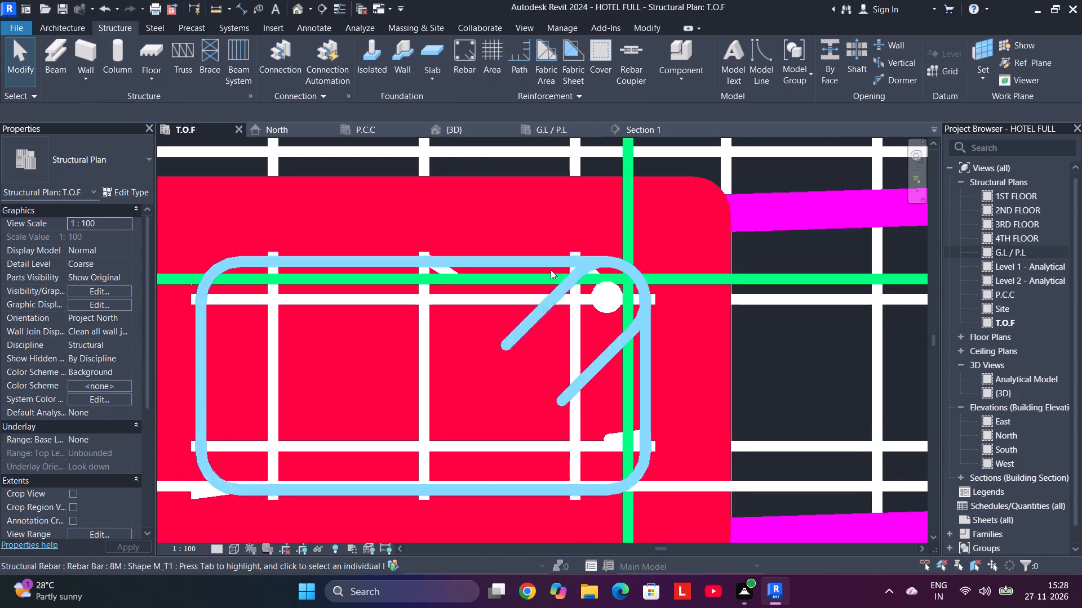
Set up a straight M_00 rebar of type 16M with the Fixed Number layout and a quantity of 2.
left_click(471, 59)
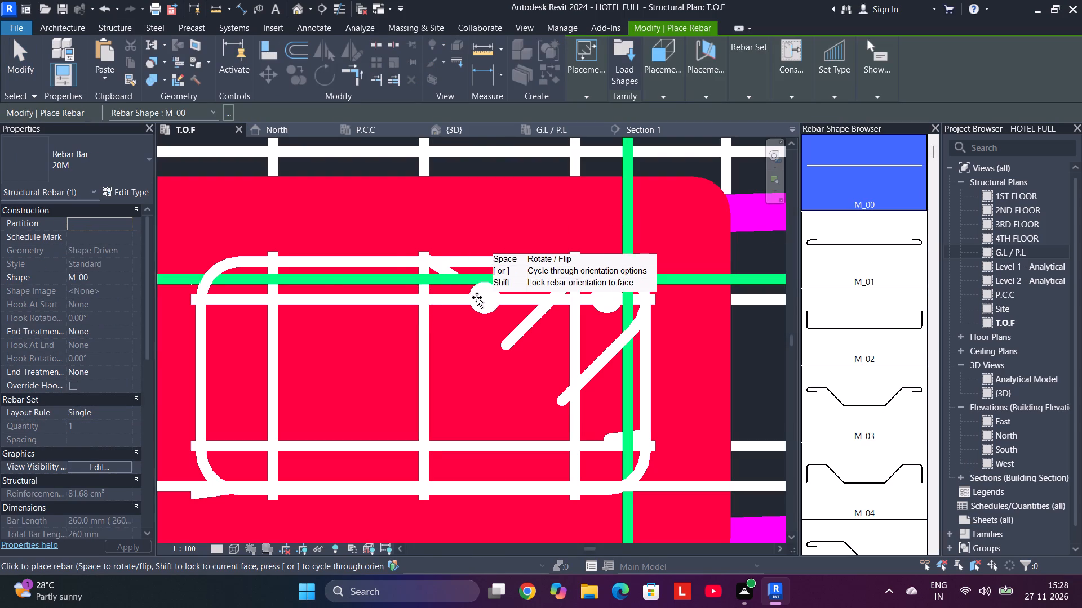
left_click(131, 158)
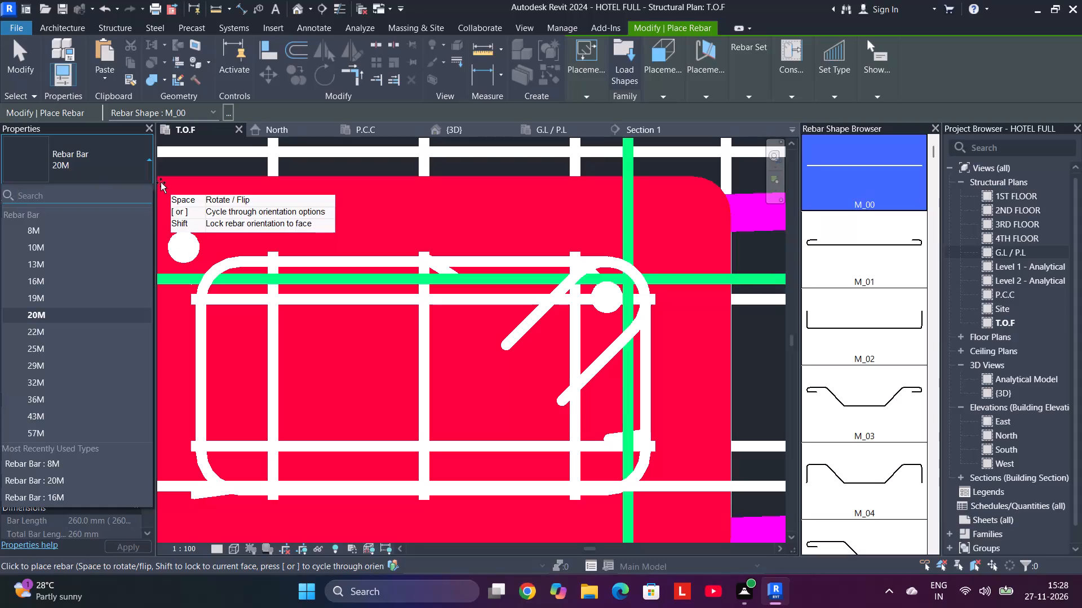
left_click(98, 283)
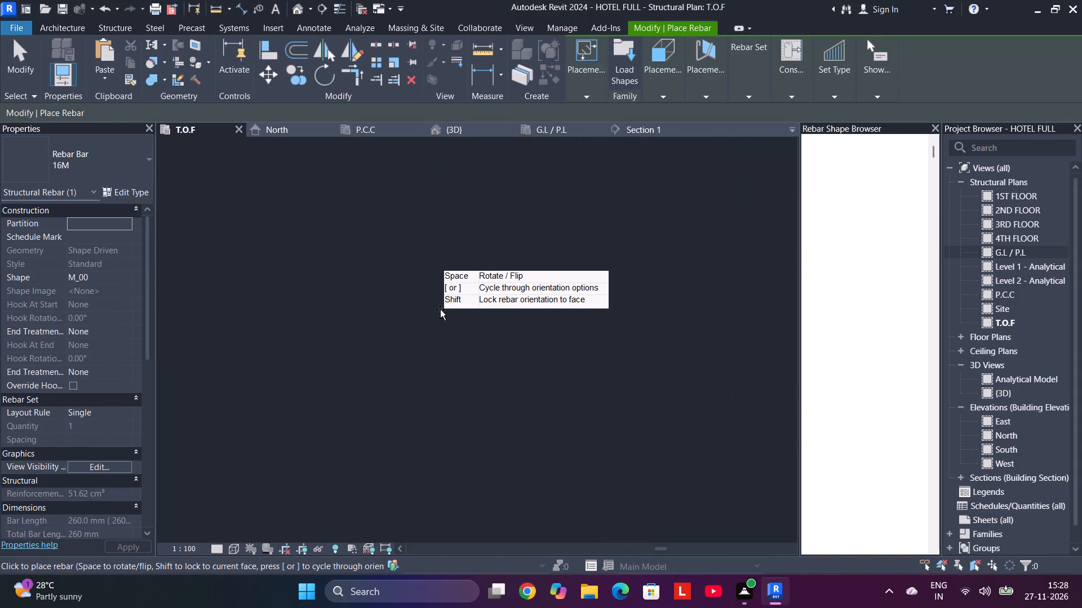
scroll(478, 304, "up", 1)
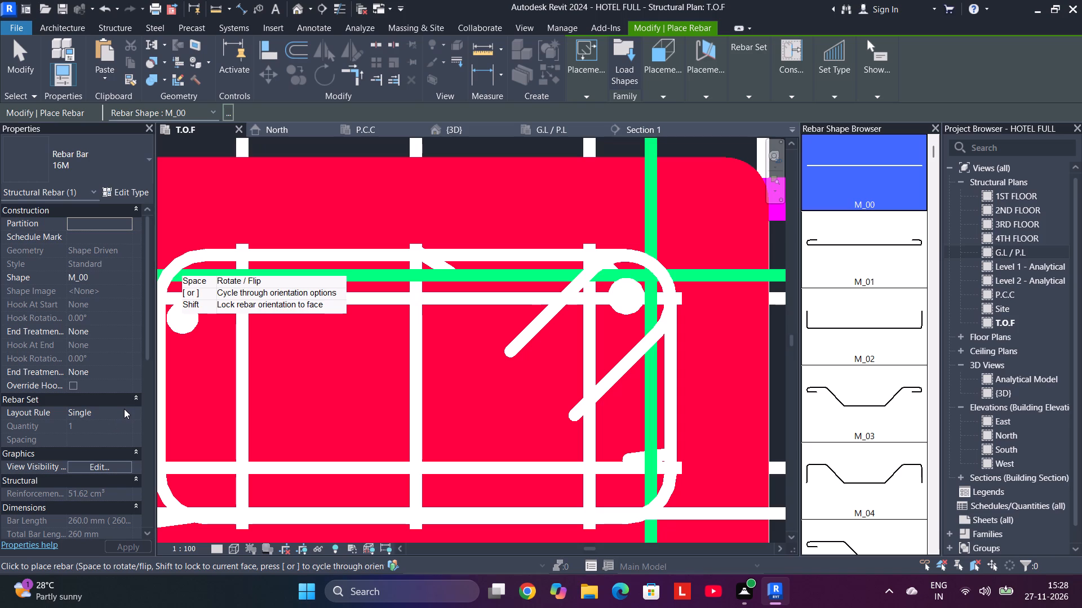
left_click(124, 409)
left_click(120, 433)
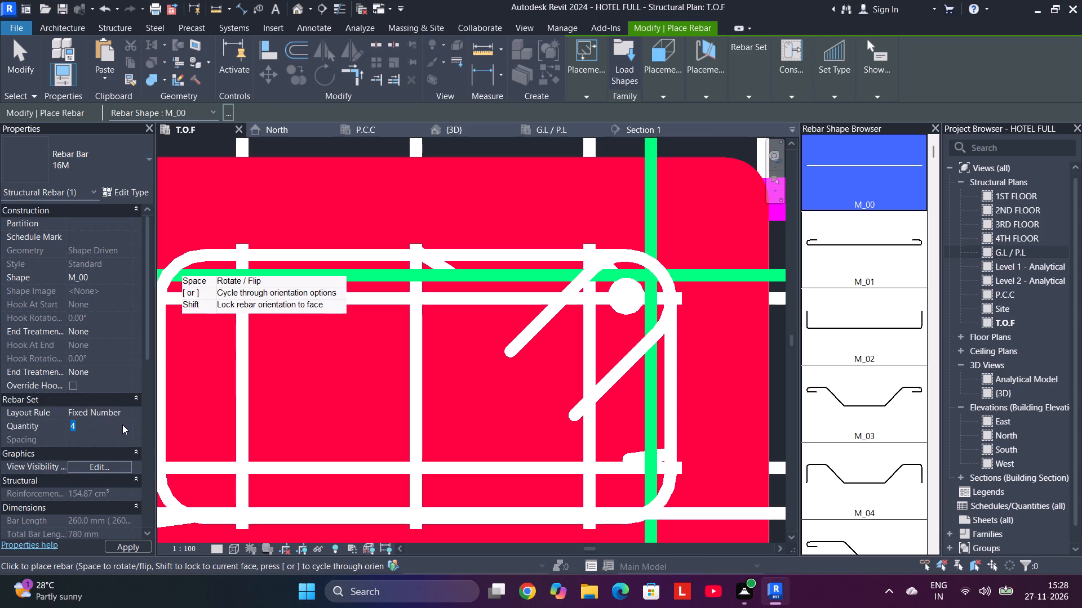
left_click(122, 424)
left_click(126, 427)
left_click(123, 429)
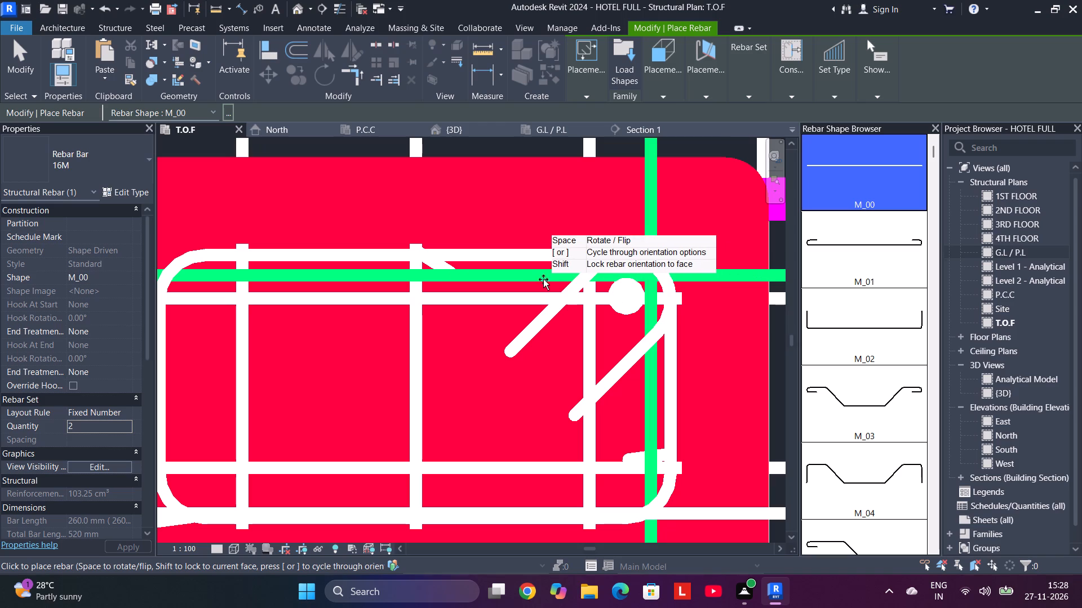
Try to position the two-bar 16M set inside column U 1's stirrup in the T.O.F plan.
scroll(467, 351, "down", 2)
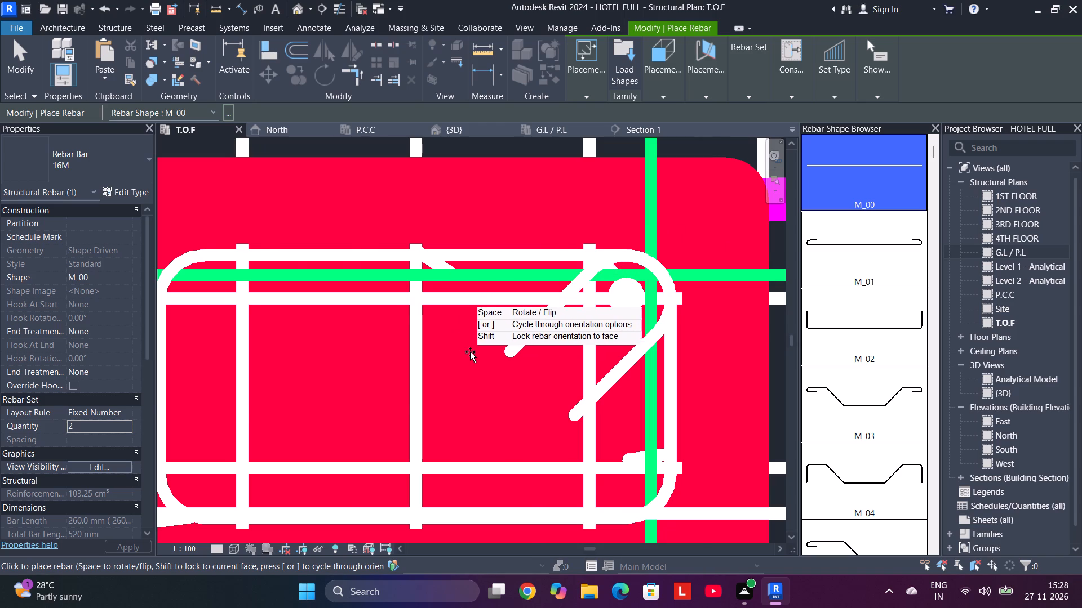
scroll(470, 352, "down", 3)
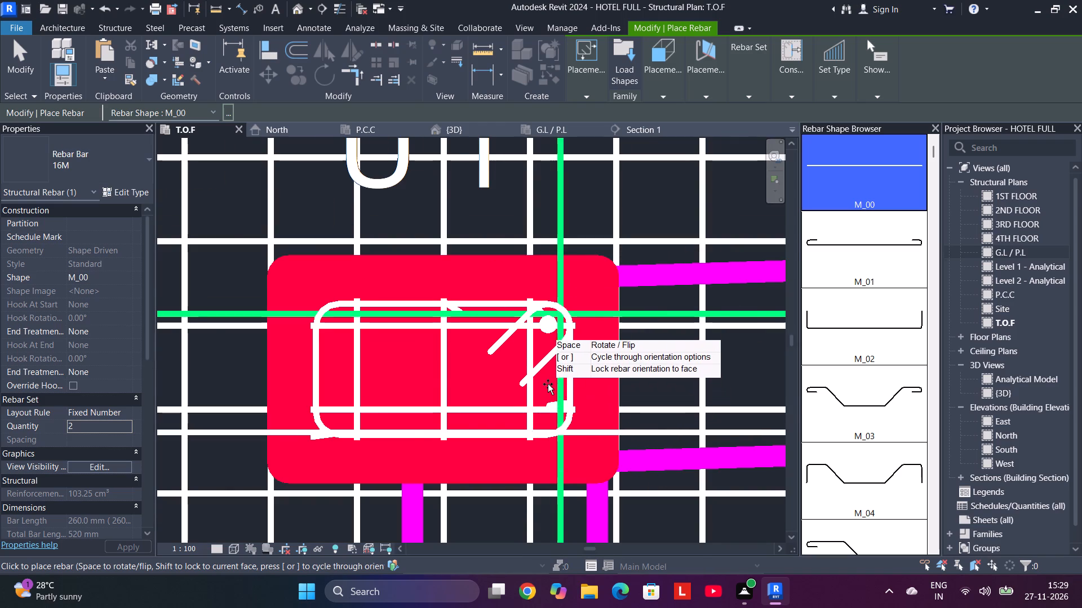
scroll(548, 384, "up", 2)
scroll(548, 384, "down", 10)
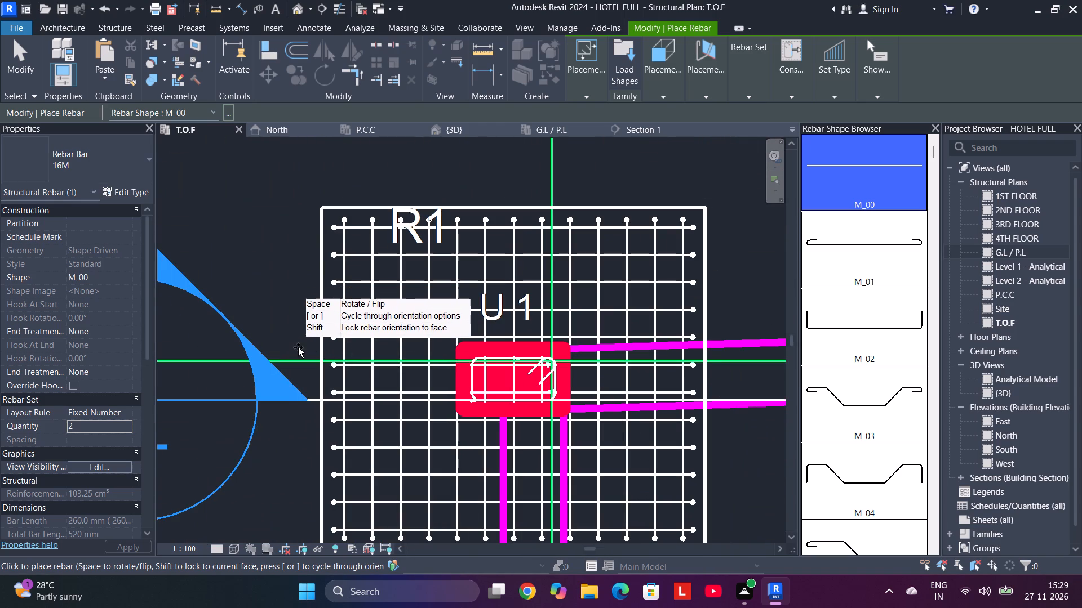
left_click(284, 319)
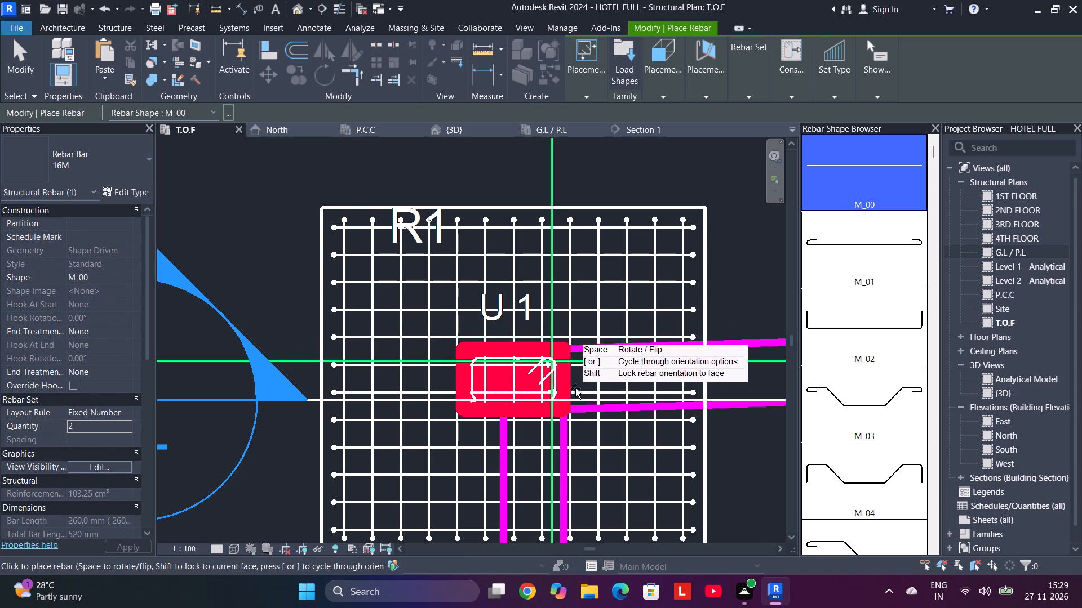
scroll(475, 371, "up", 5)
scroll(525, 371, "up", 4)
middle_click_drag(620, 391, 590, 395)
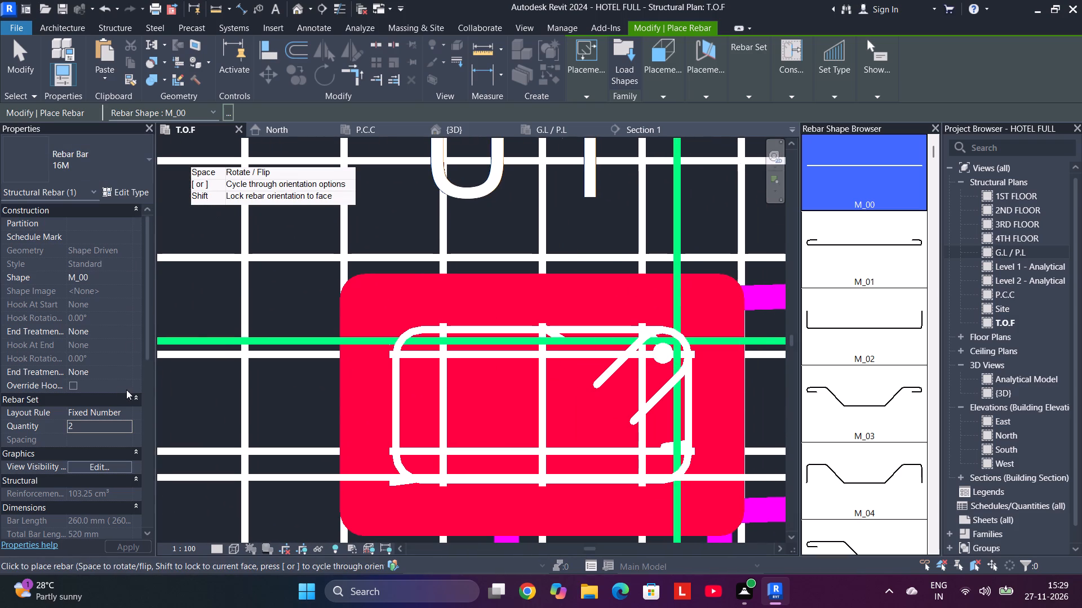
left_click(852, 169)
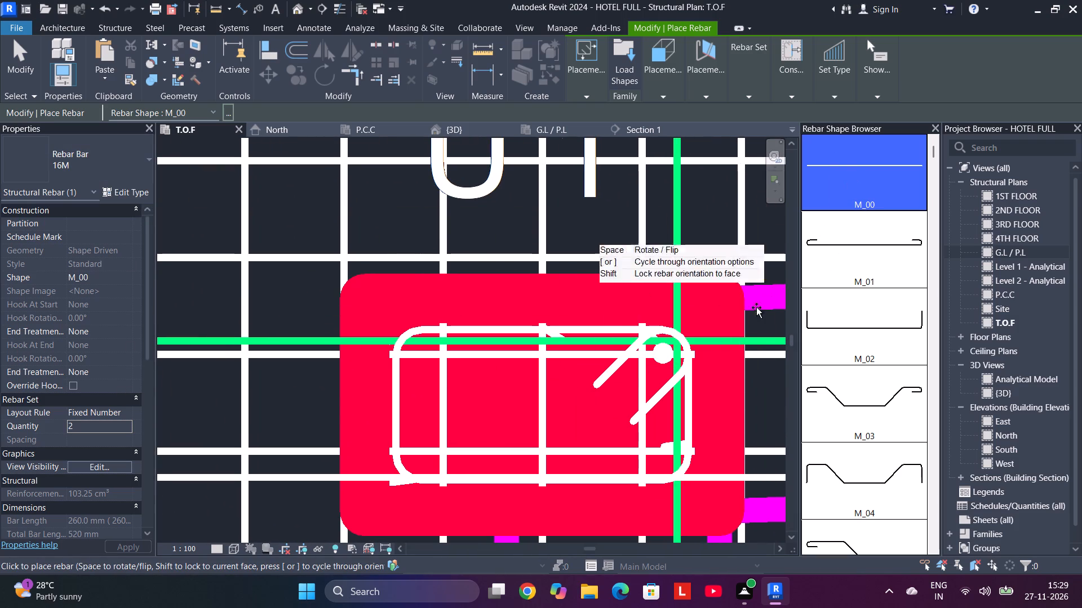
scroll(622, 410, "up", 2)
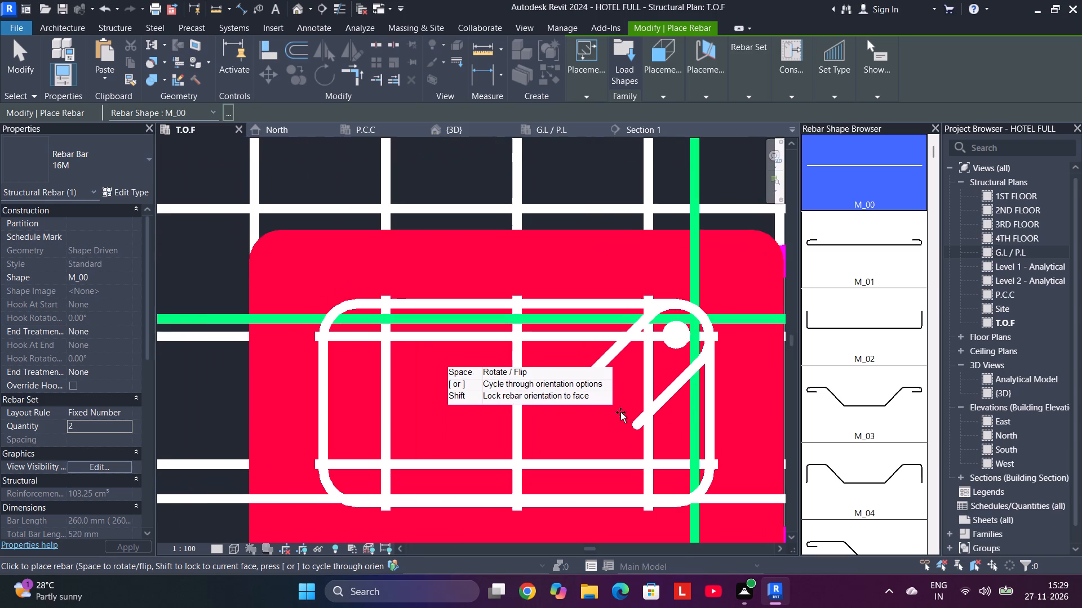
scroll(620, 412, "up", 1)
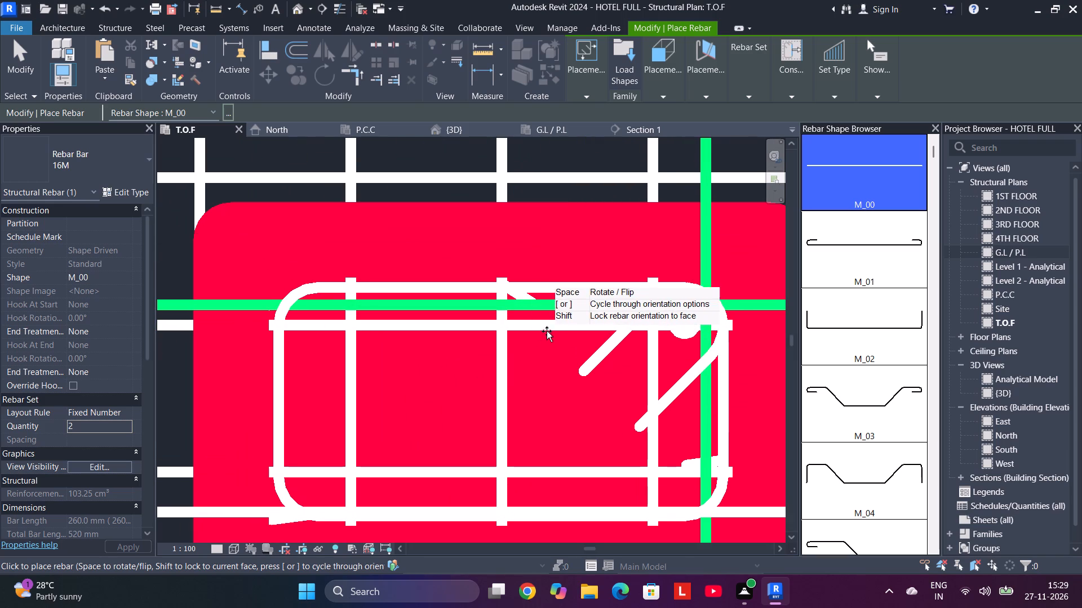
Examine the neighbouring column at footing R4 for comparison with column U 1, and abandon the rebar placement.
scroll(547, 342, "down", 12)
middle_click_drag(648, 353, 239, 274)
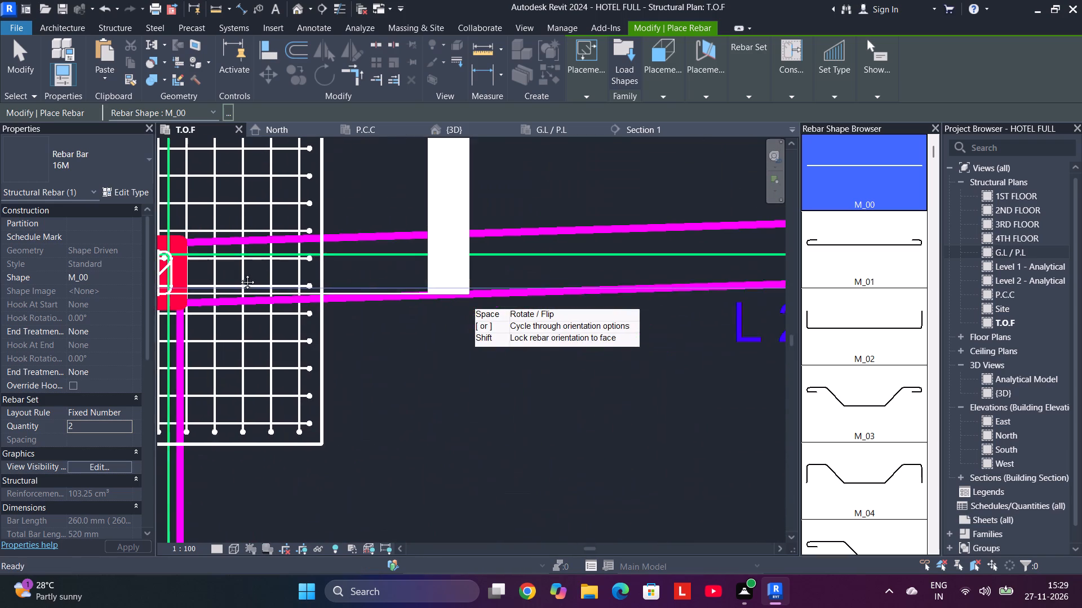
middle_click_drag(713, 357, 403, 335)
middle_click_drag(664, 236, 349, 325)
scroll(472, 299, "down", 5)
scroll(642, 306, "up", 8)
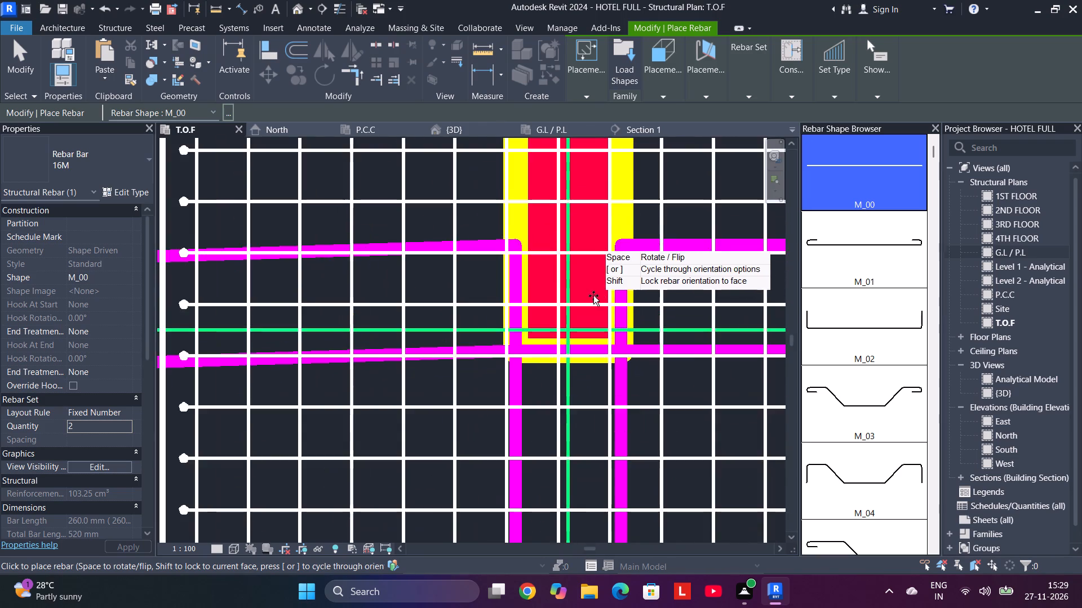
scroll(593, 296, "up", 2)
scroll(591, 284, "down", 14)
middle_click_drag(323, 222, 698, 301)
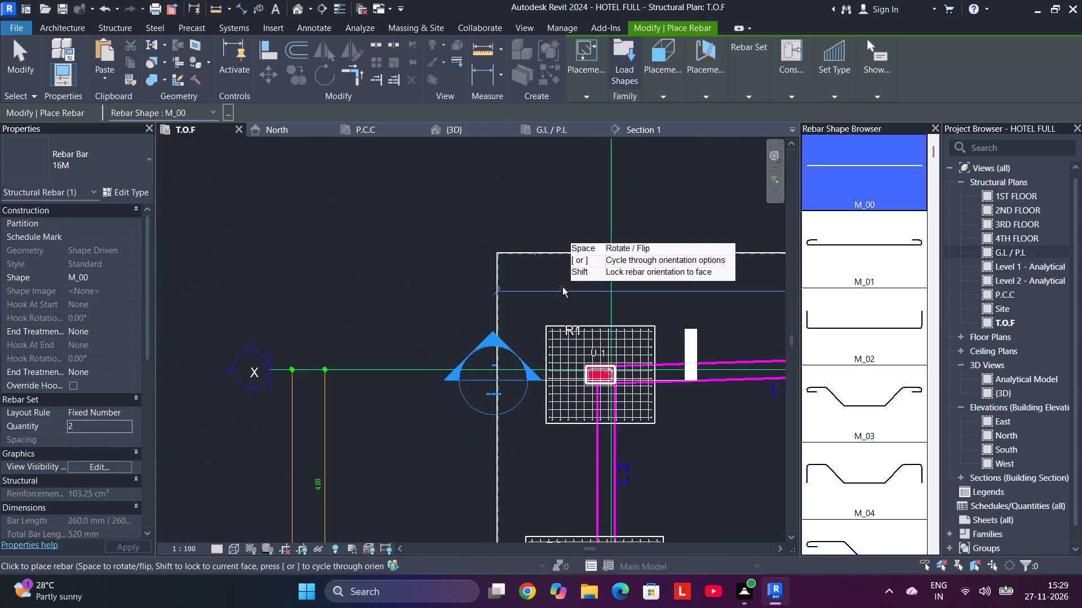
key("Escape")
key("Escape")
left_click_drag(459, 285, 480, 309)
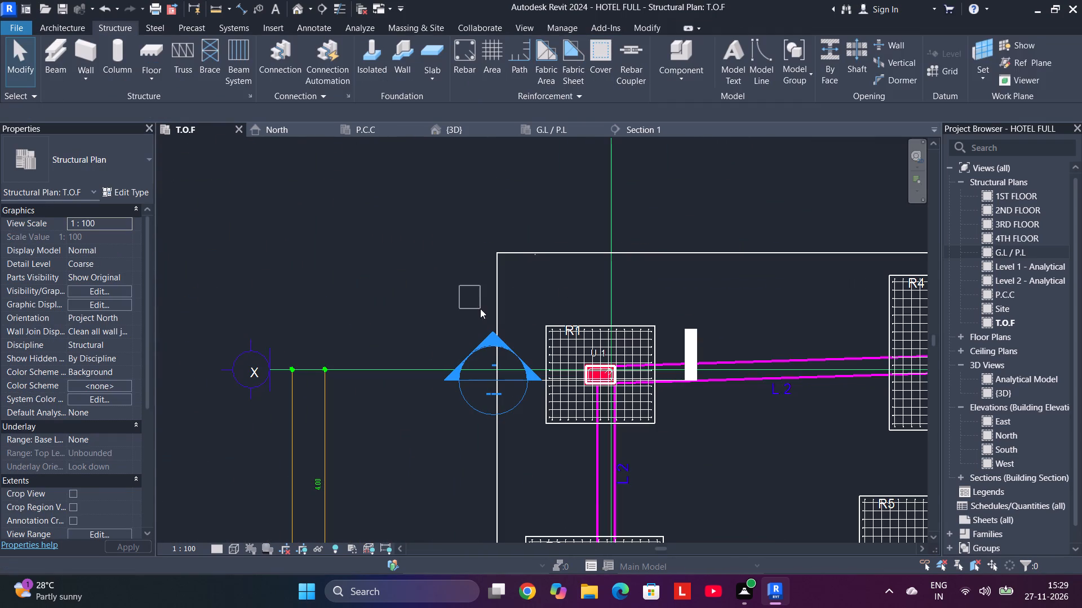
Delete the stray straight 16M bar lying near the outer slab edge outside footing R1 in the T.O.F plan.
left_click_drag(480, 309, 472, 298)
scroll(584, 256, "up", 5)
scroll(505, 254, "up", 5)
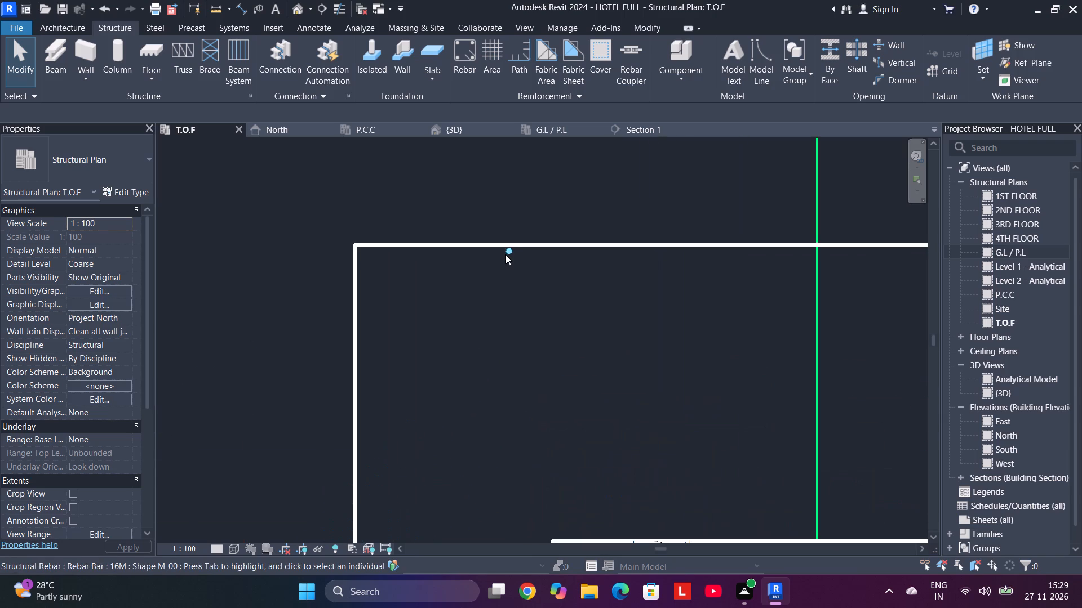
left_click(505, 254)
key("Delete")
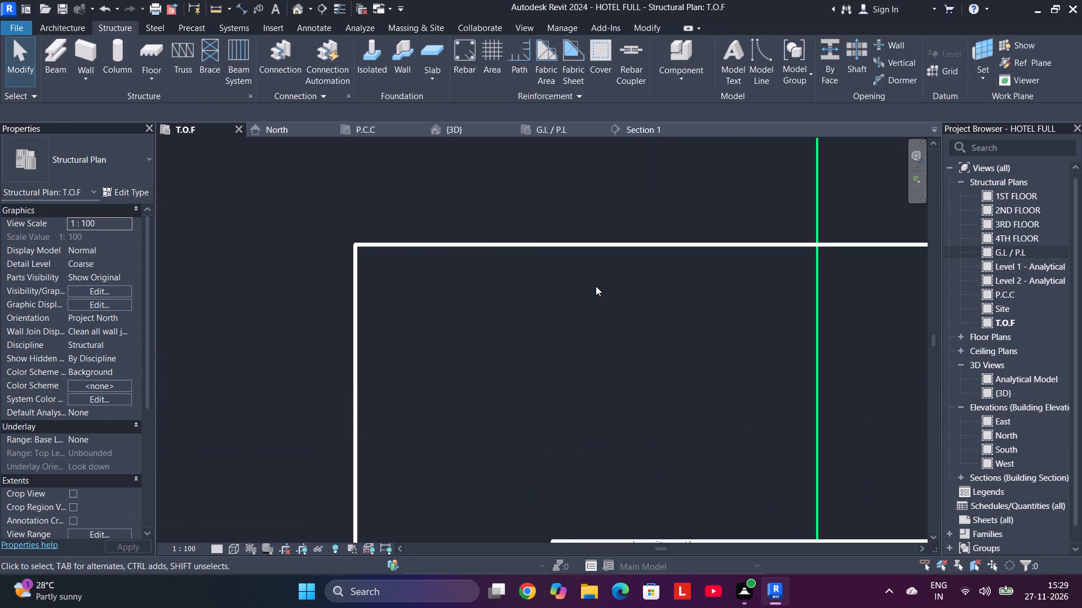
Inspect the straight 20M bar in the corner of column U 1's stirrup at footing R1.
scroll(608, 310, "down", 10)
scroll(680, 439, "up", 1)
middle_click_drag(678, 433, 642, 332)
scroll(642, 332, "up", 1)
scroll(584, 340, "up", 5)
scroll(643, 283, "up", 5)
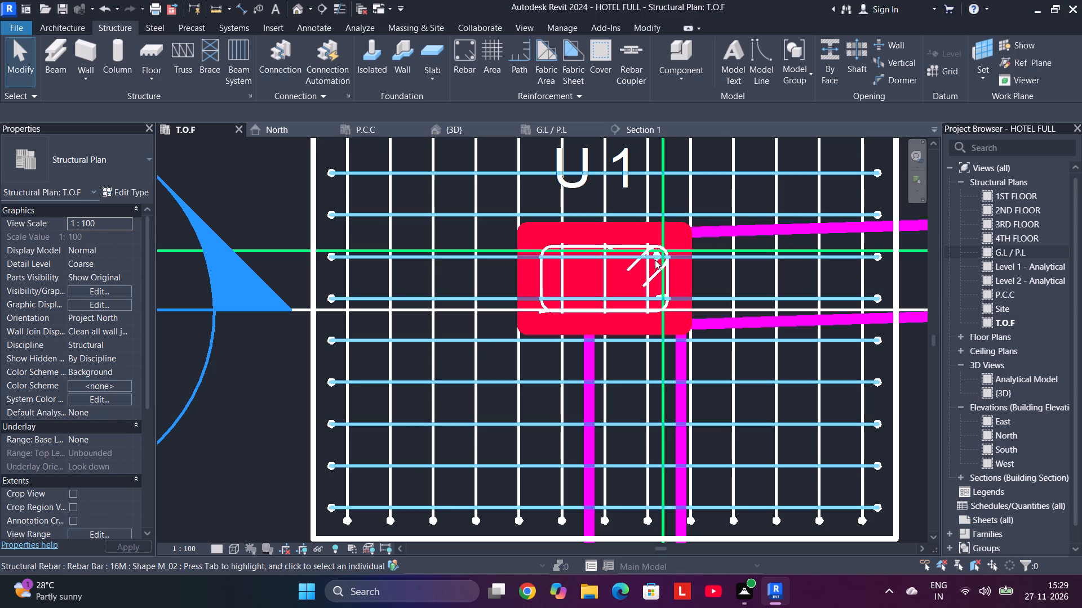
scroll(651, 260, "up", 5)
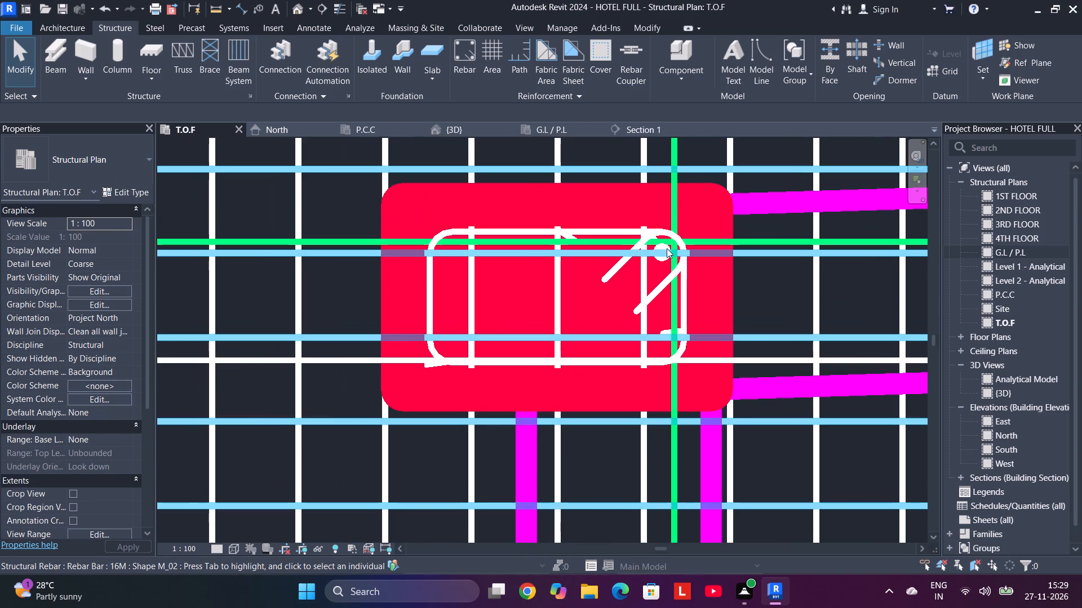
left_click(665, 244)
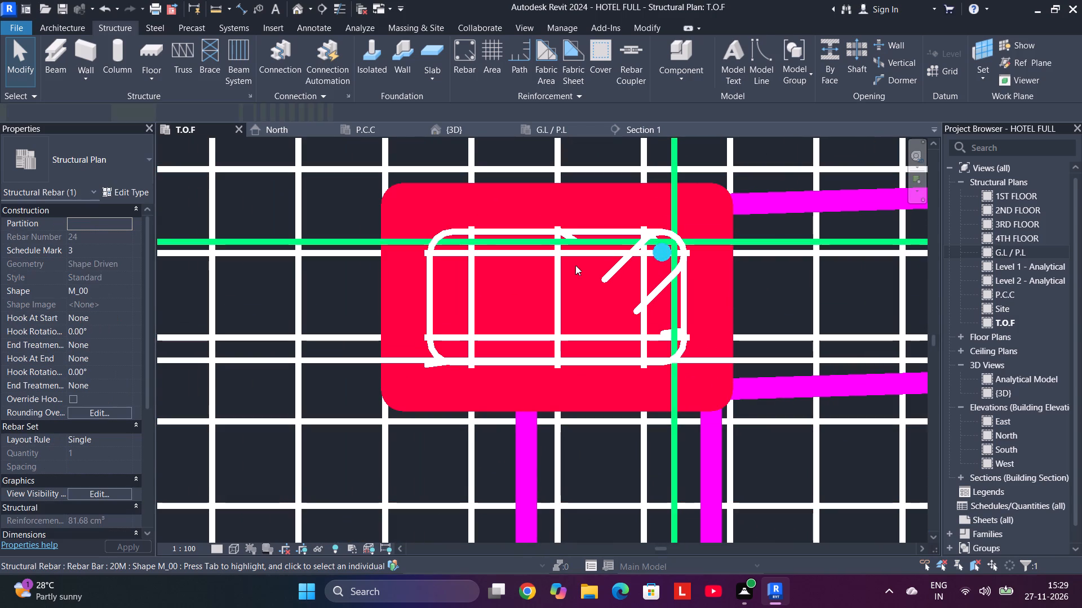
left_click(263, 207)
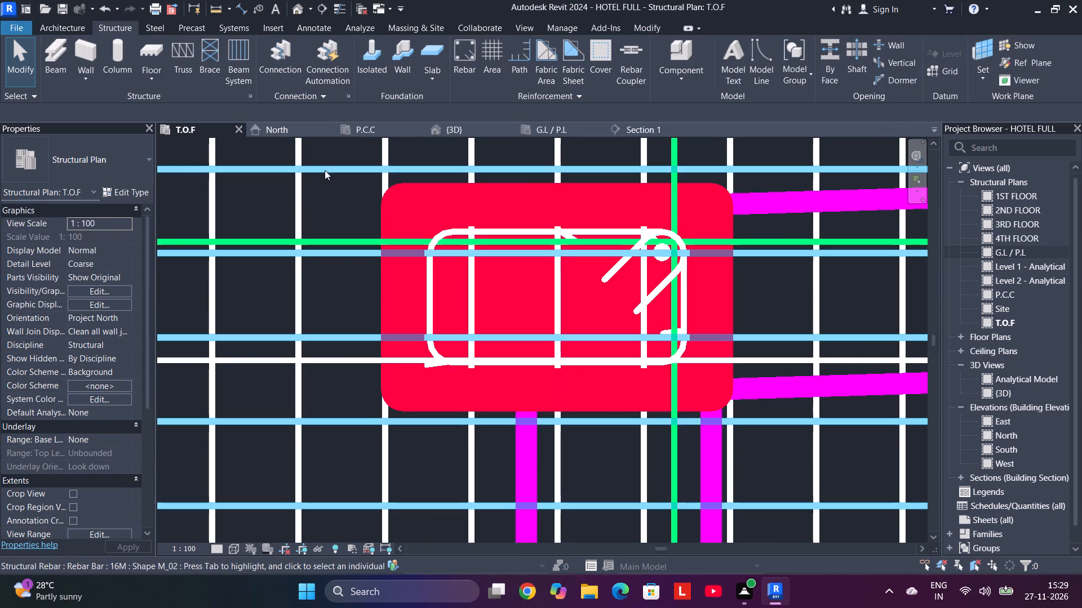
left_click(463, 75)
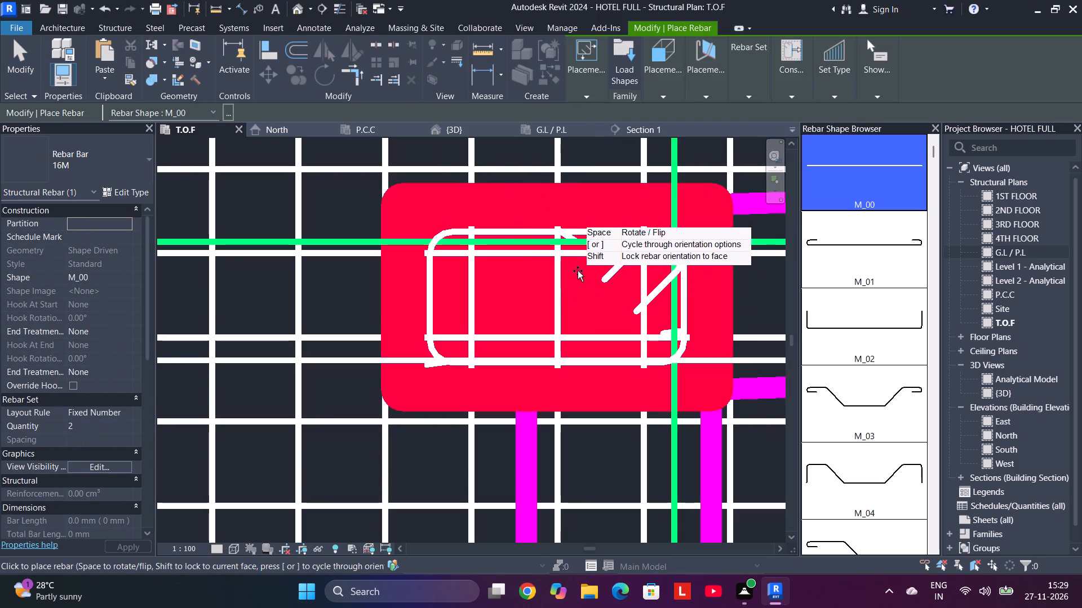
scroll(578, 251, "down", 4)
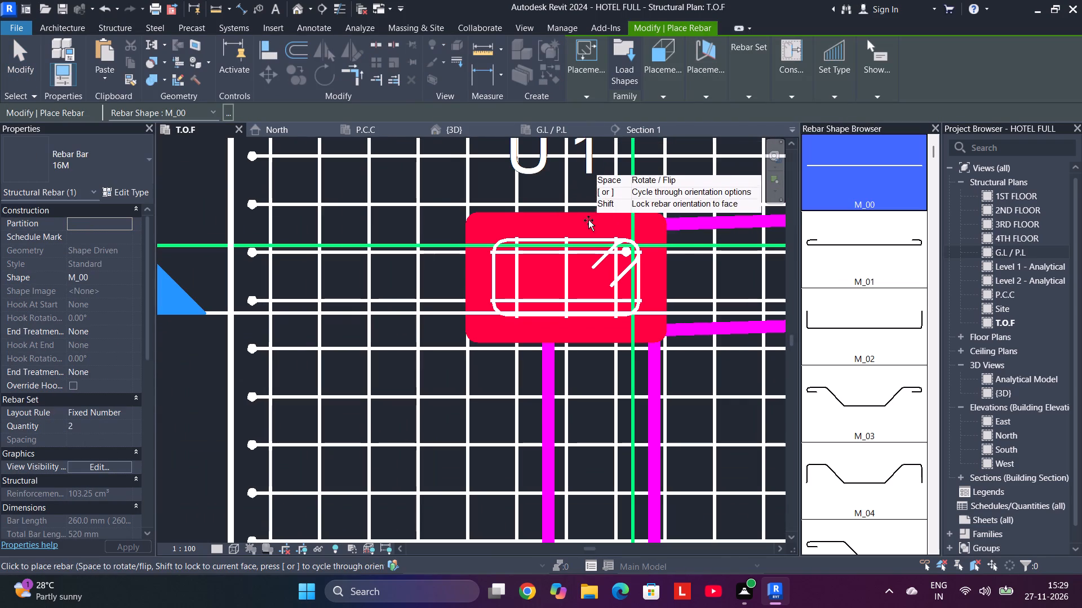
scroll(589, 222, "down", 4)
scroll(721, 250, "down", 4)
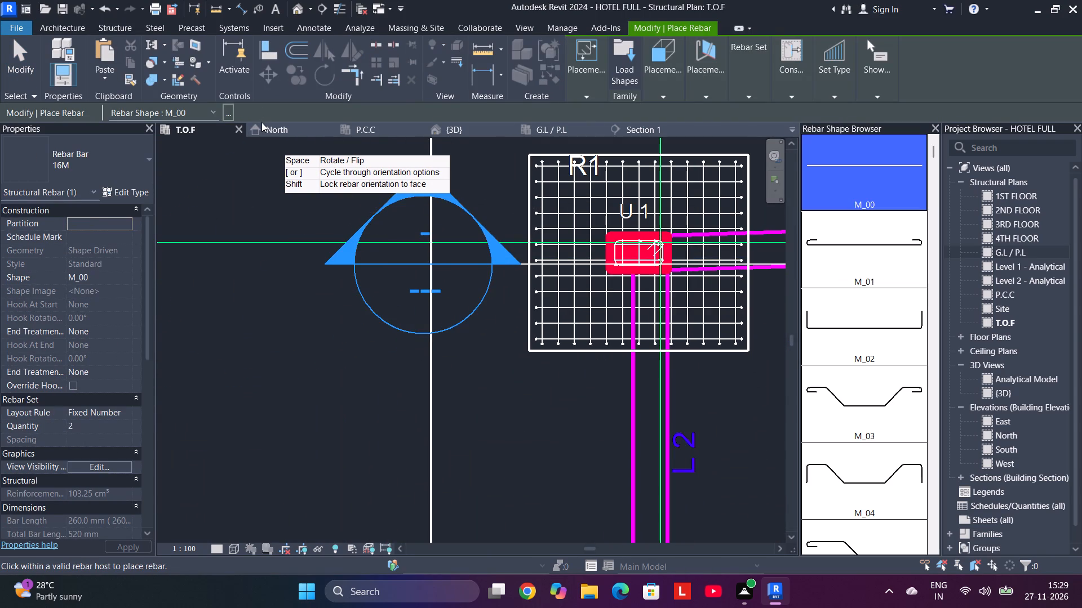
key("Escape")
Examine column U 1's 8M stirrup set, the surrounding footing R1 mesh and the 20M corner bar.
scroll(649, 242, "up", 3)
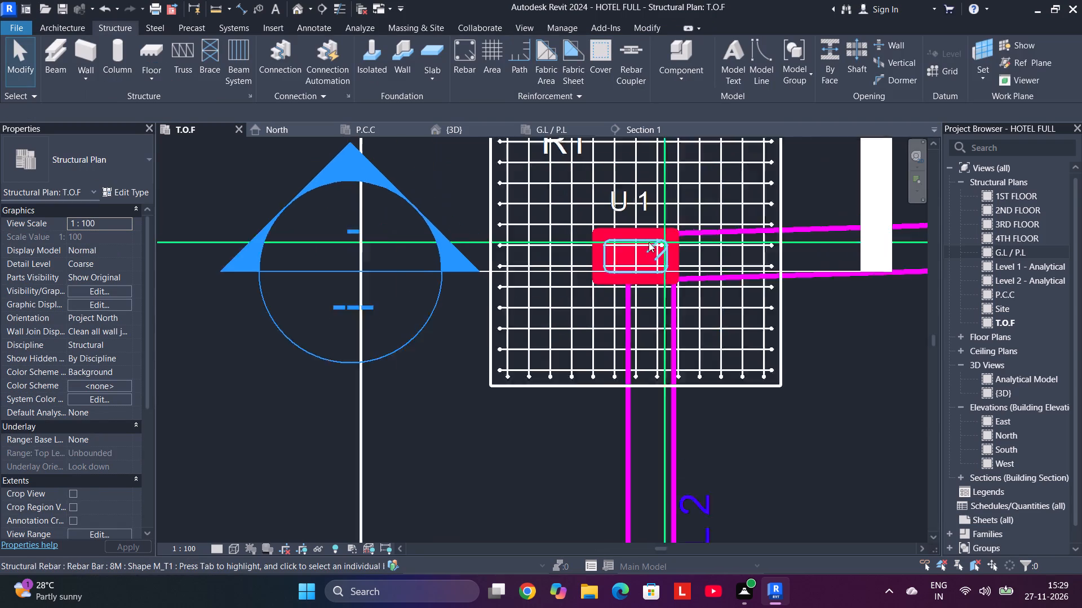
scroll(649, 242, "up", 7)
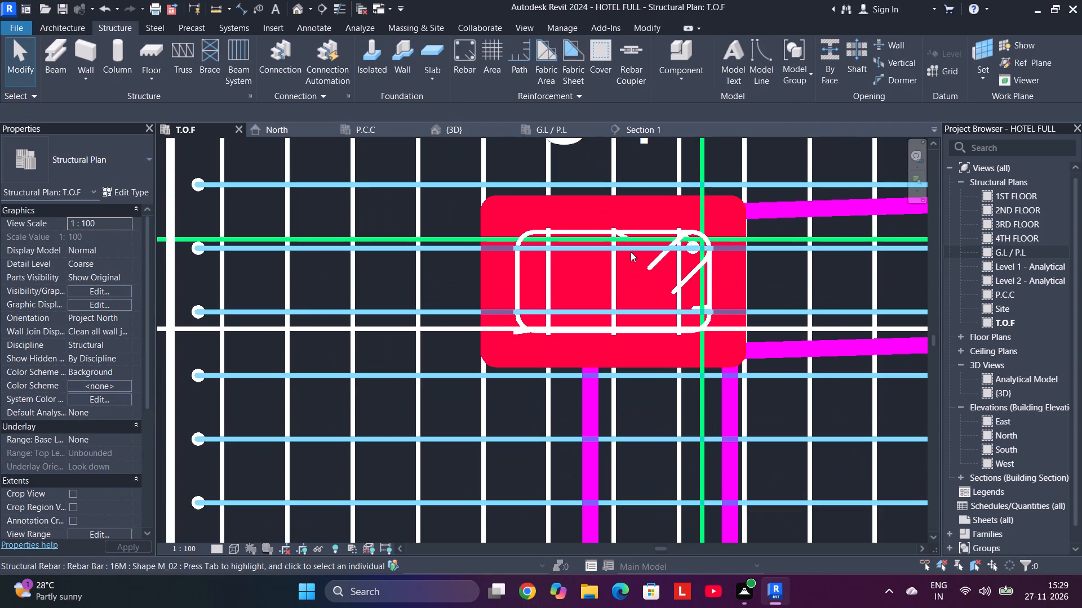
left_click(640, 235)
scroll(663, 315, "down", 5)
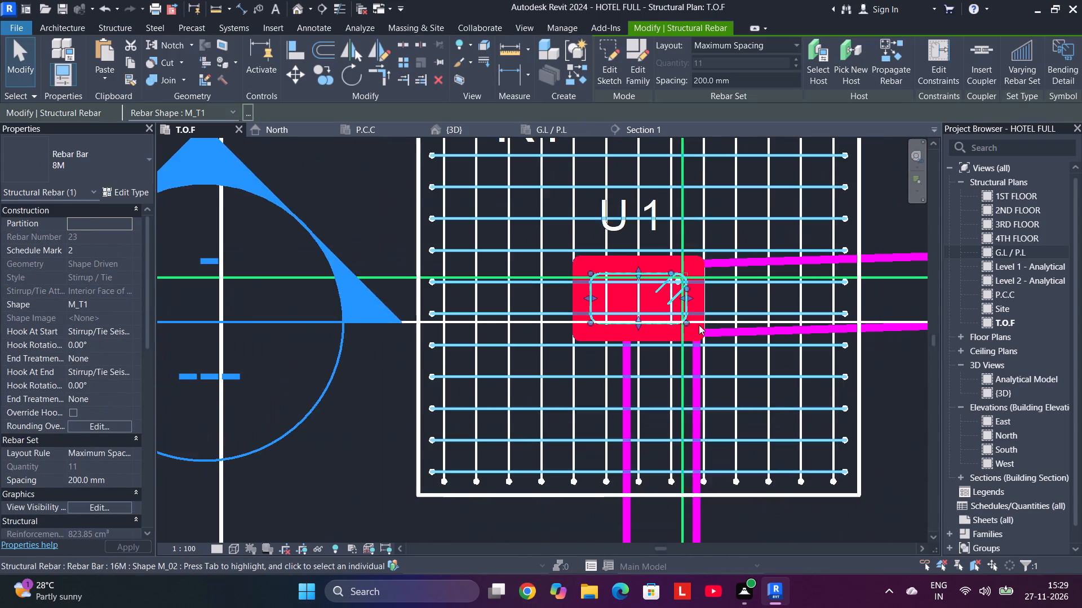
middle_click_drag(748, 347, 620, 264)
scroll(706, 310, "down", 5)
left_click_drag(766, 351, 766, 351)
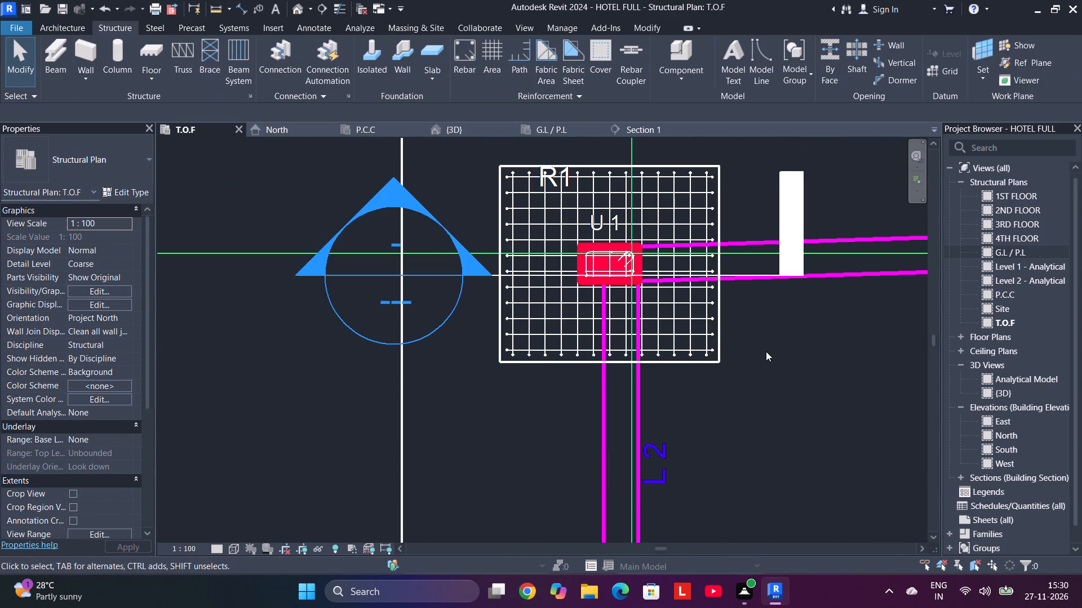
left_click_drag(766, 351, 695, 352)
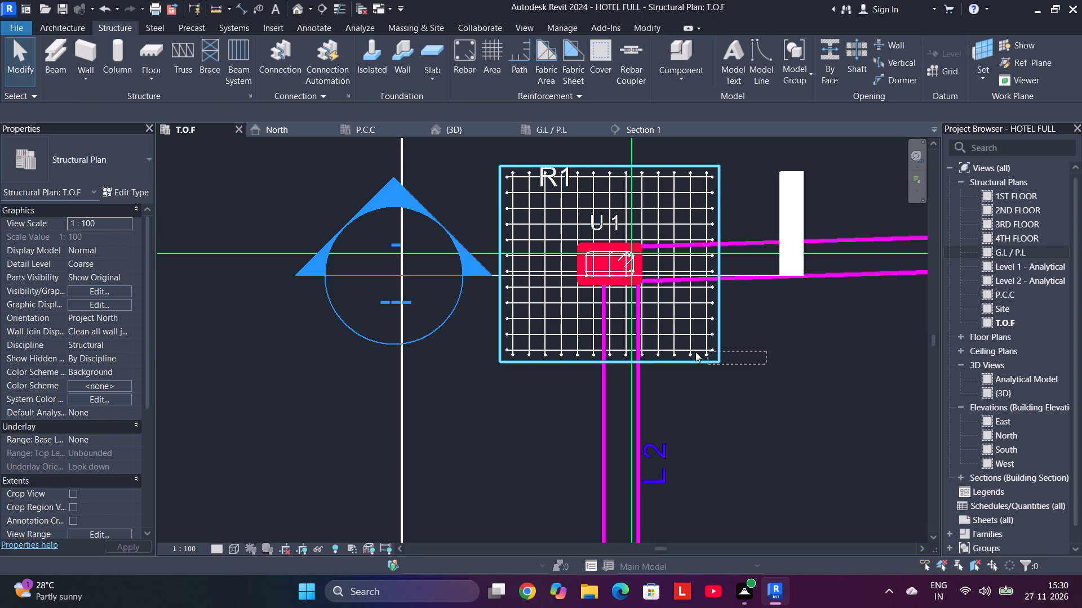
left_click_drag(695, 352, 739, 346)
left_click_drag(743, 312, 677, 376)
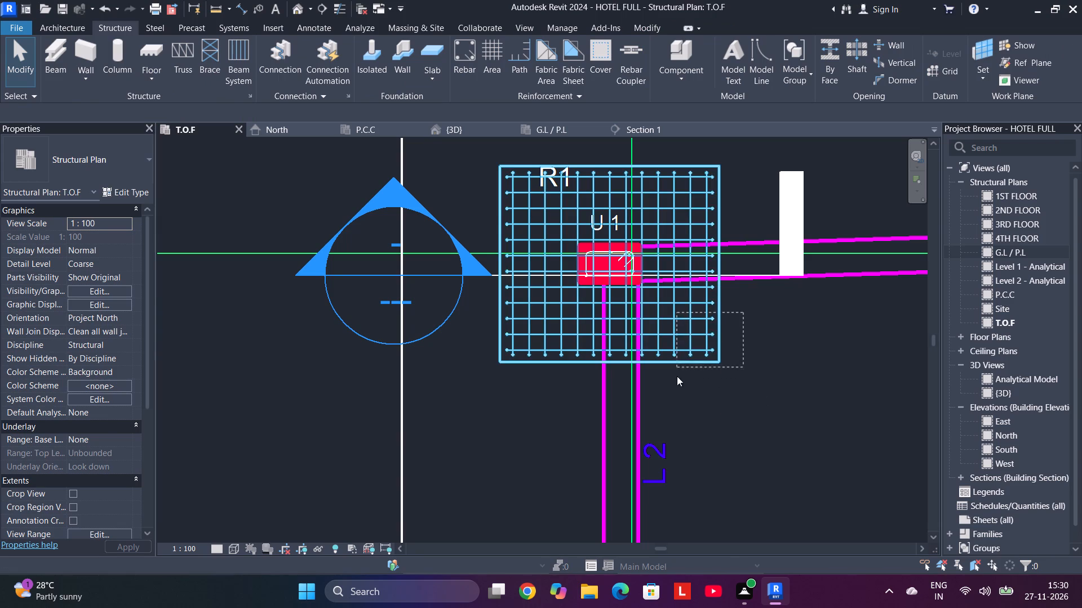
left_click_drag(677, 376, 754, 386)
scroll(752, 344, "down", 6)
middle_click_drag(752, 342, 640, 295)
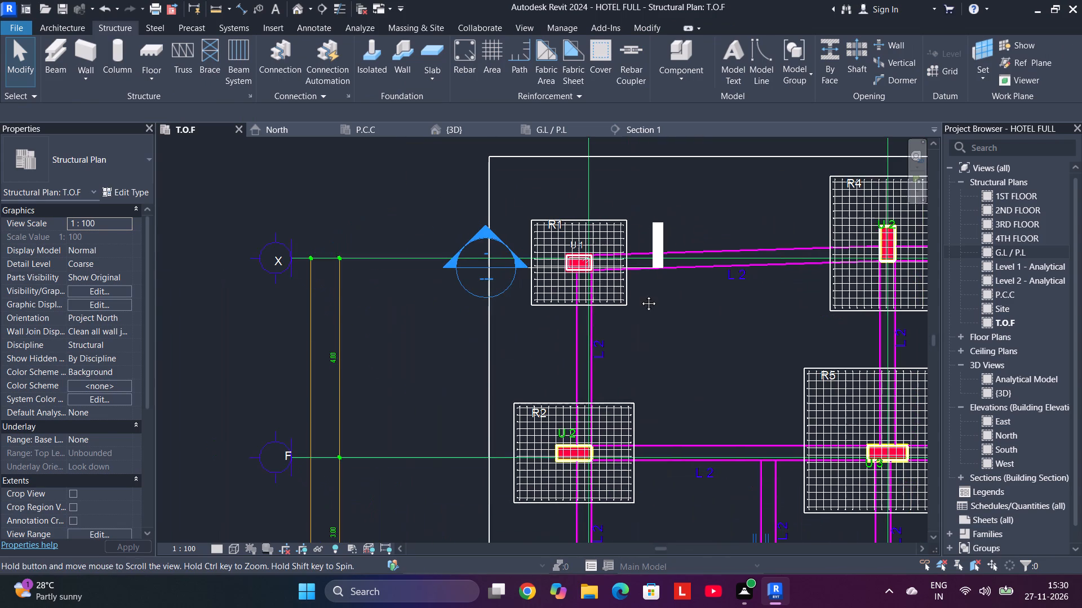
middle_click_drag(640, 295, 640, 294)
scroll(587, 251, "up", 9)
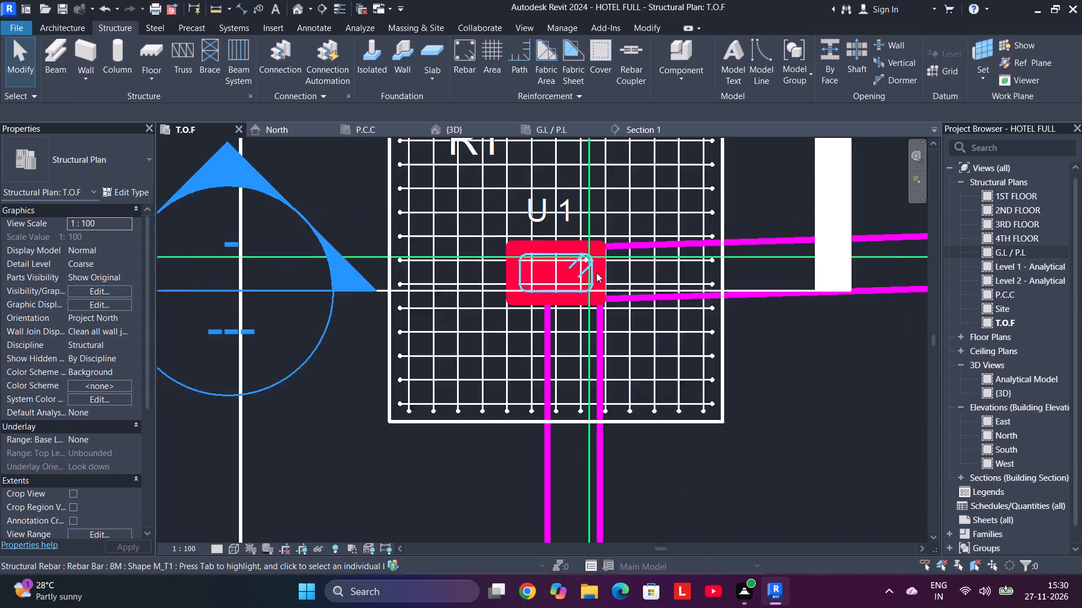
scroll(596, 272, "up", 8)
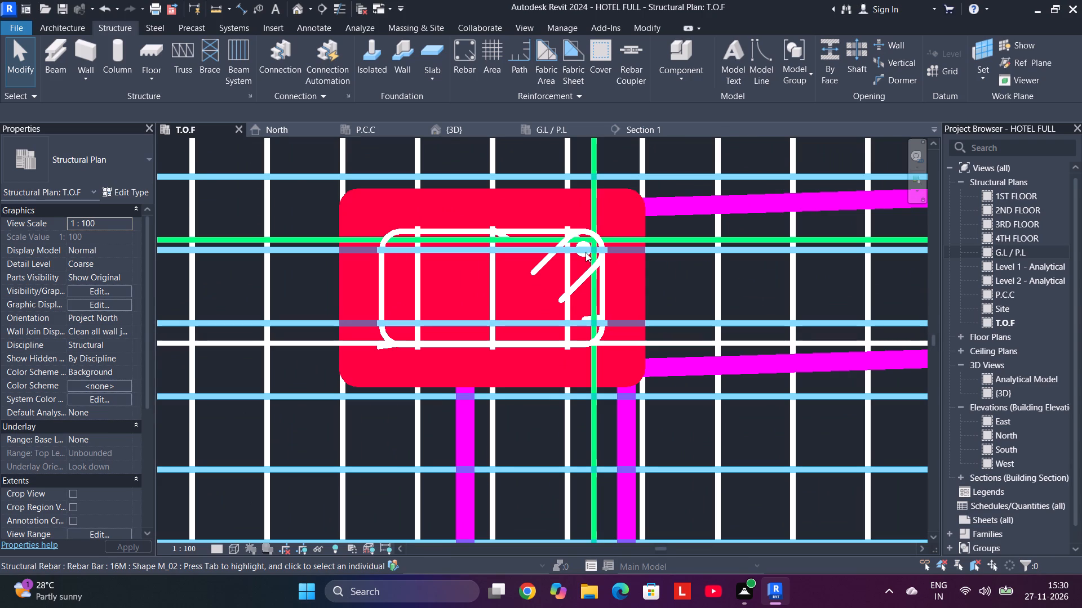
left_click(584, 243)
scroll(584, 243, "down", 11)
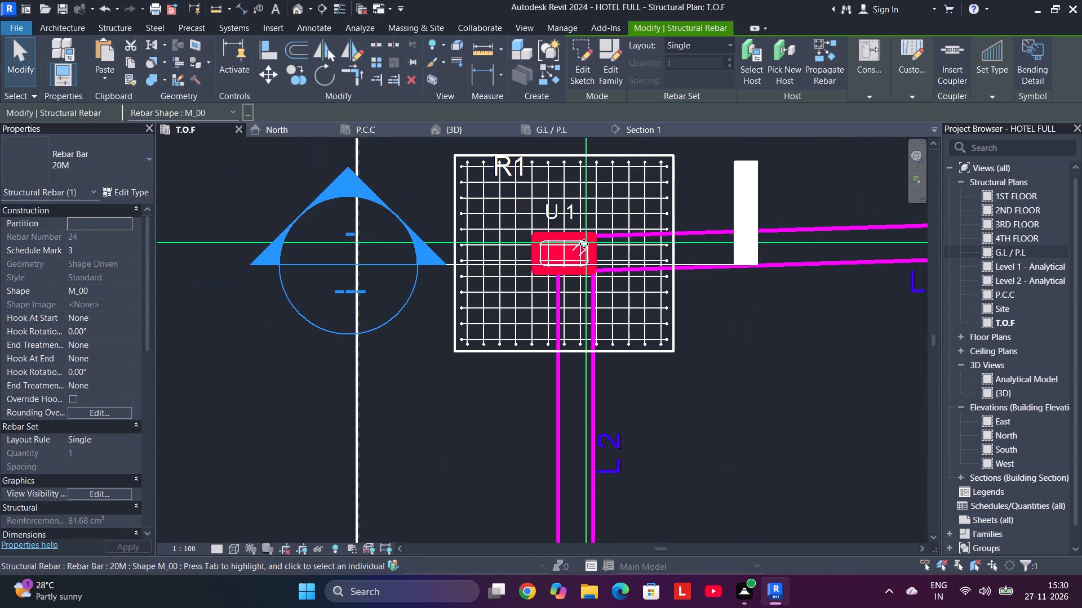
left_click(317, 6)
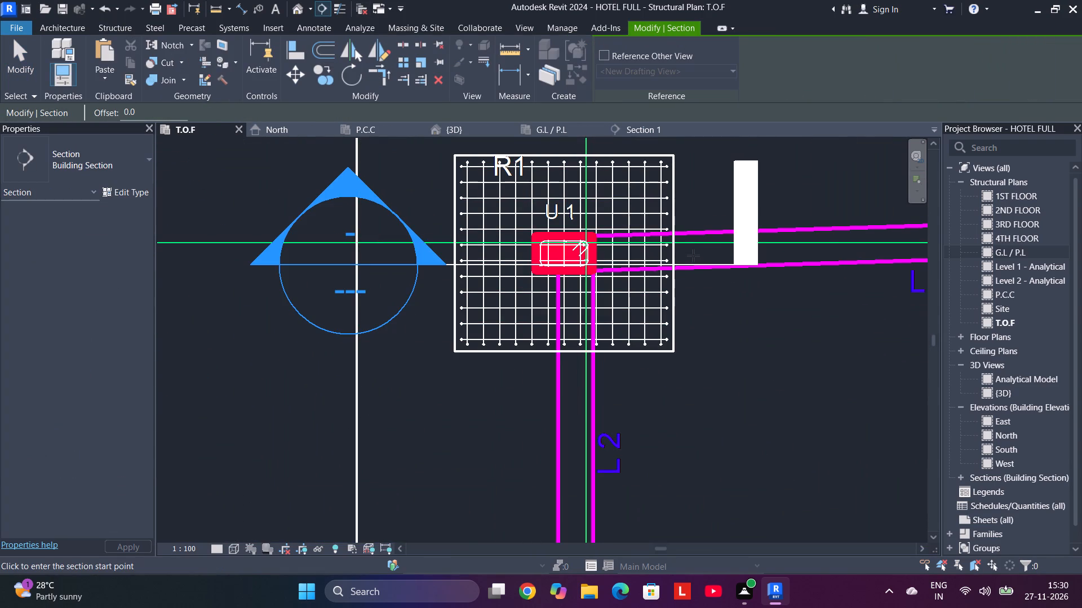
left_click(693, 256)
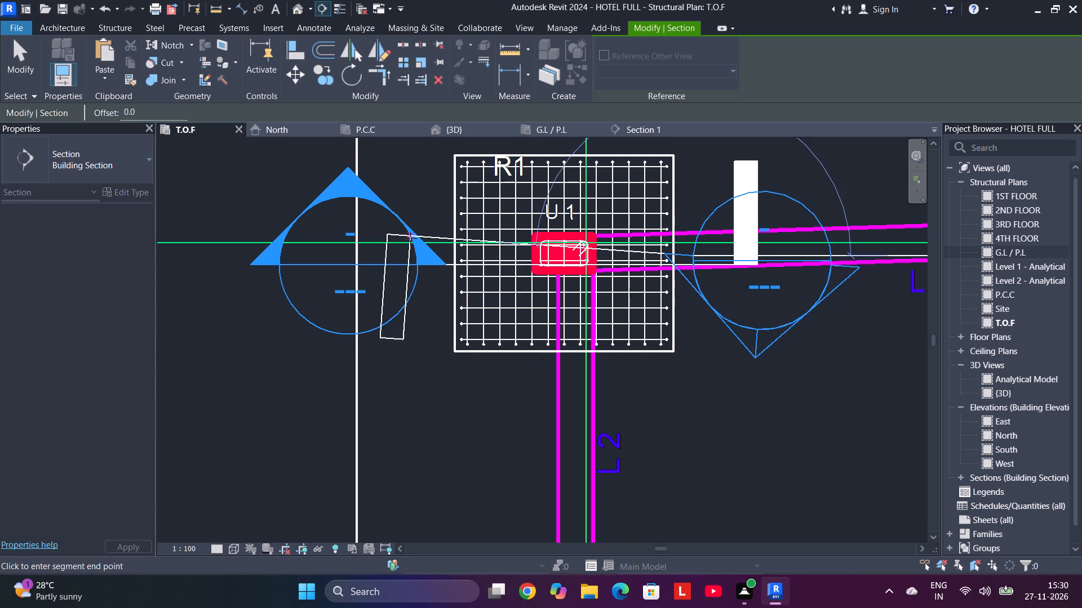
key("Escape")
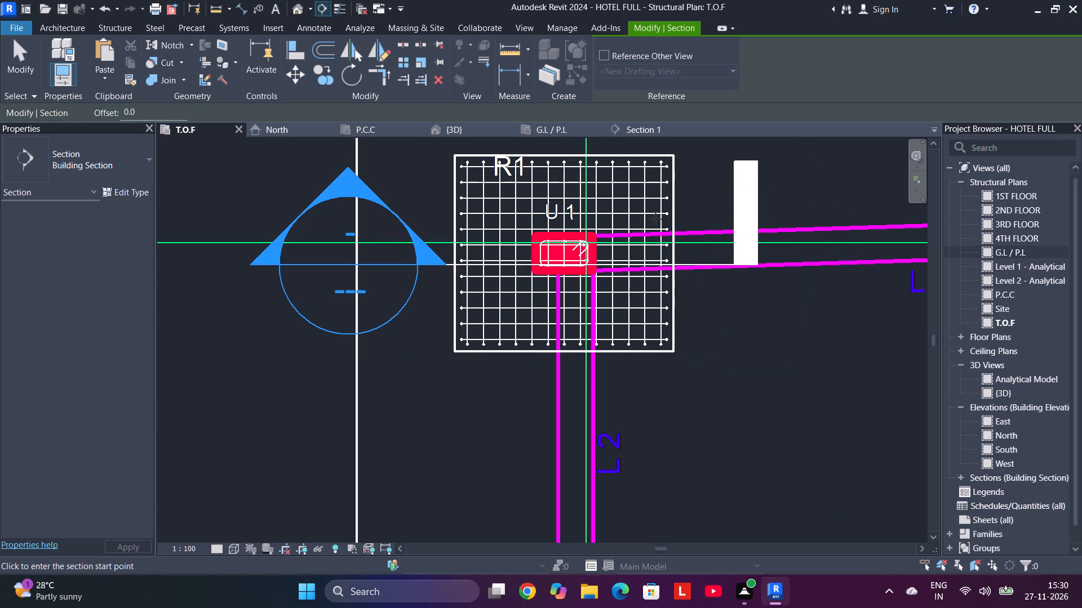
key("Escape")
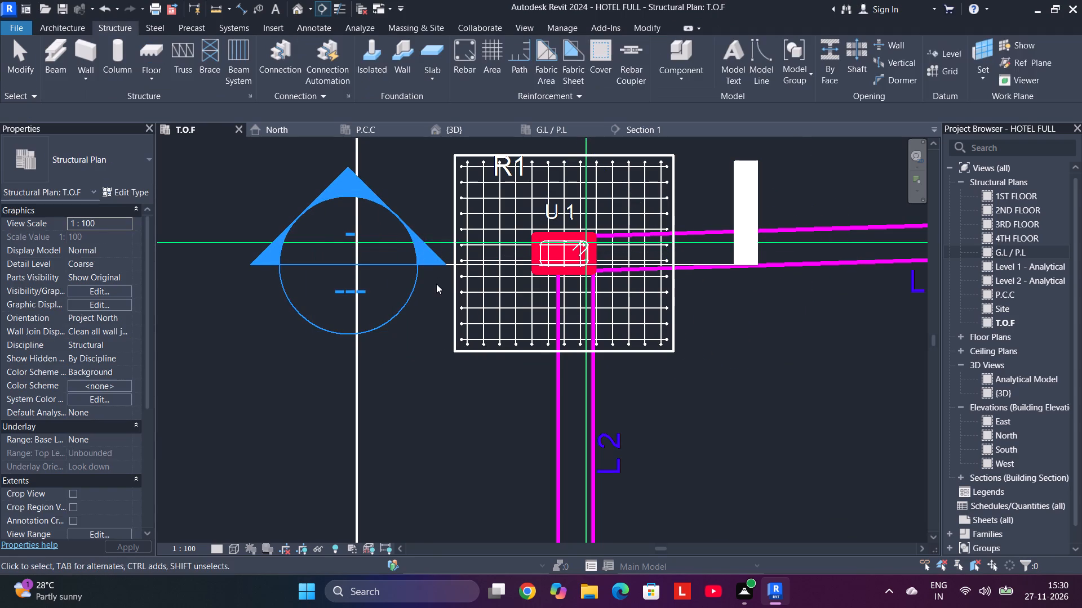
Select the Section 1 line at column U 1 and review it across the Section 1, 3D, P.C.C, North and G.L / P.L views.
left_click(438, 265)
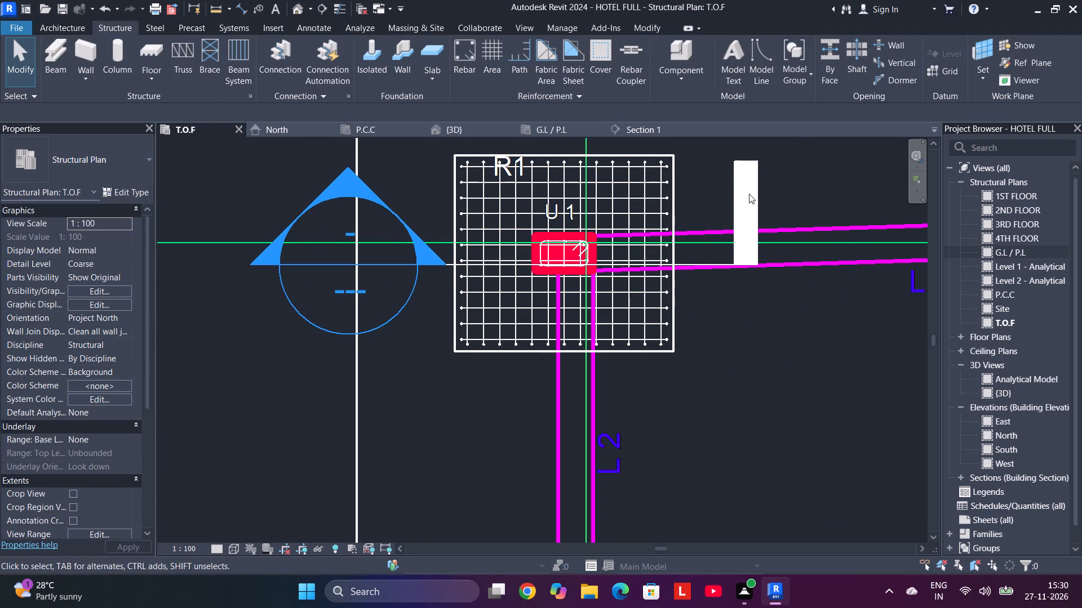
left_click(731, 185)
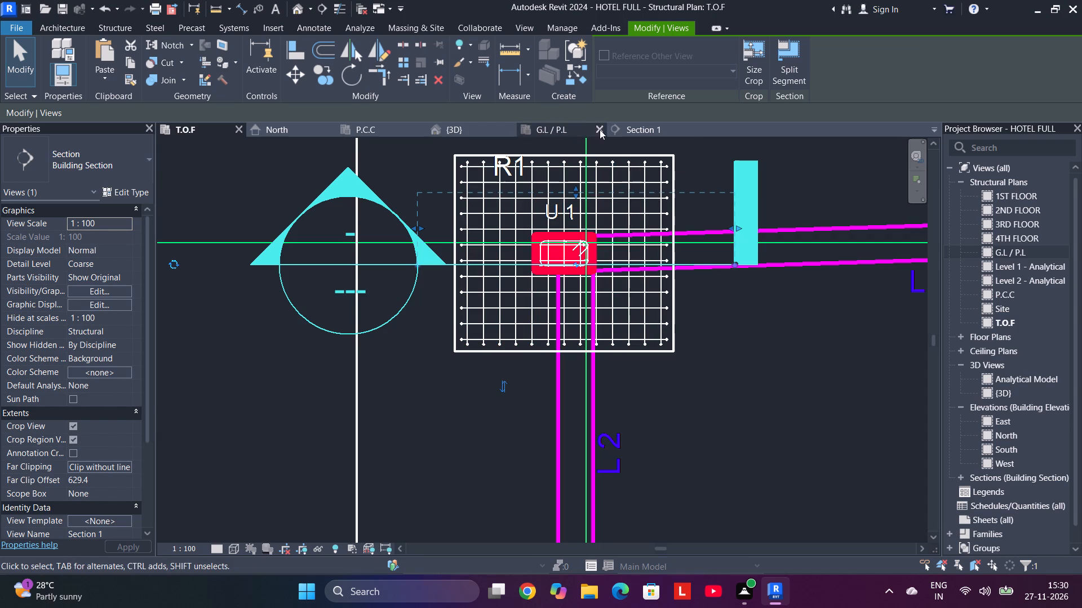
left_click(624, 133)
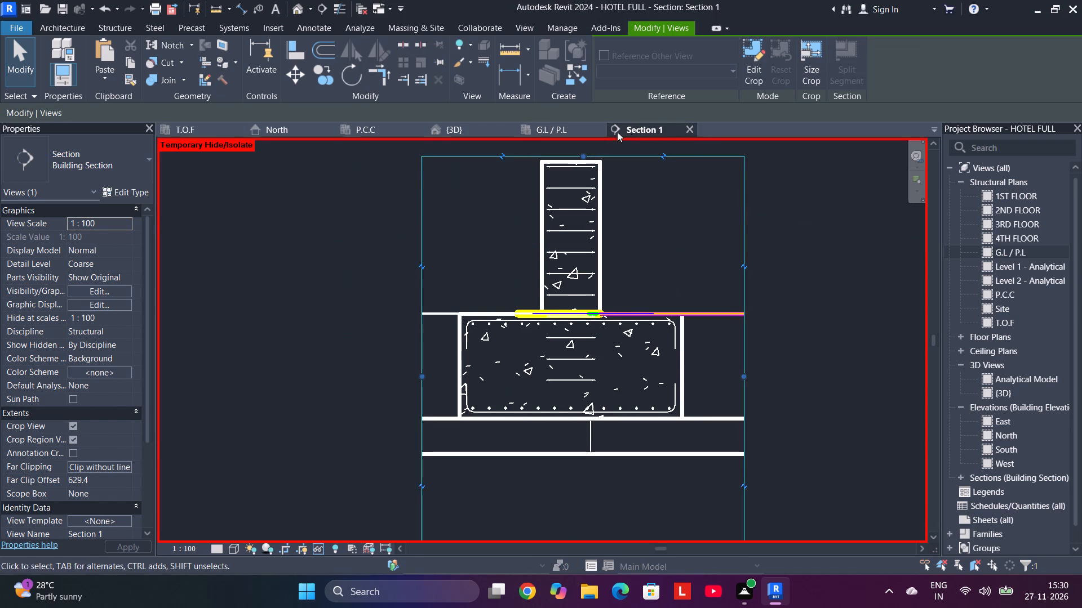
left_click(447, 127)
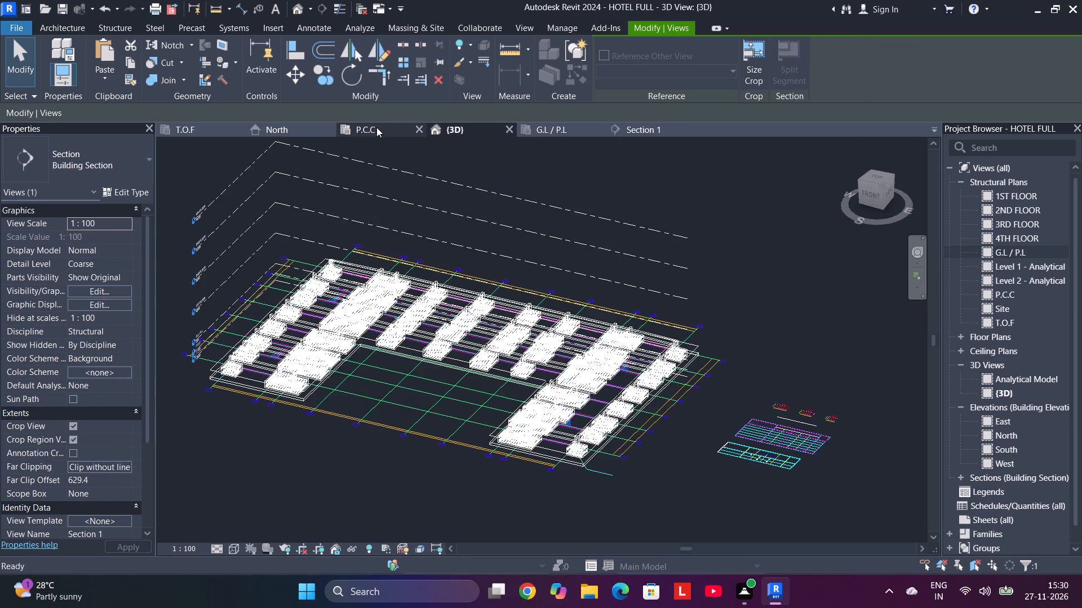
left_click(376, 127)
left_click(286, 129)
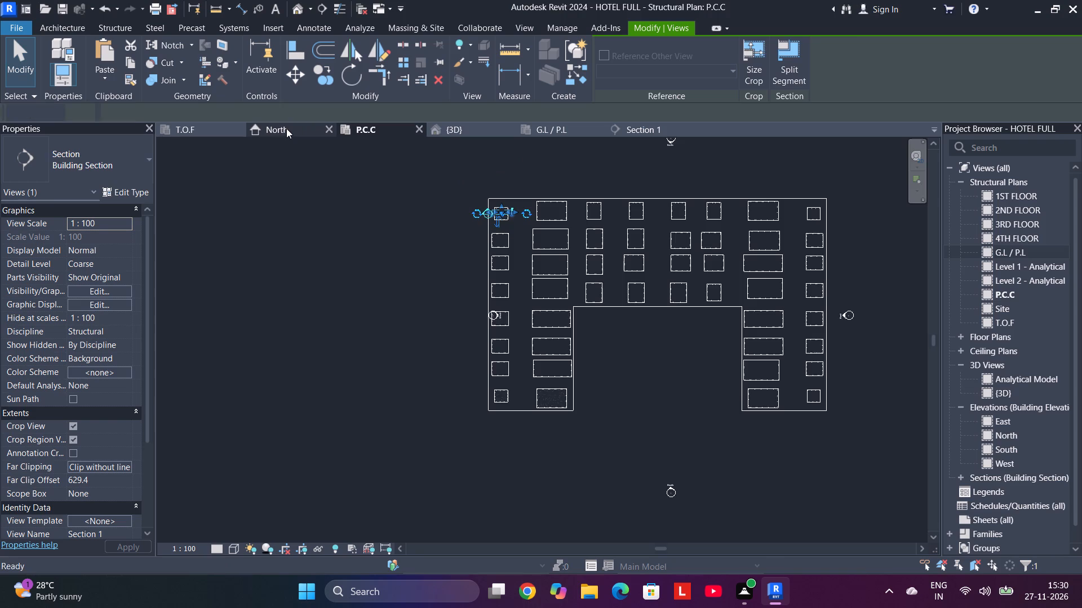
left_click(573, 126)
scroll(635, 260, "up", 4)
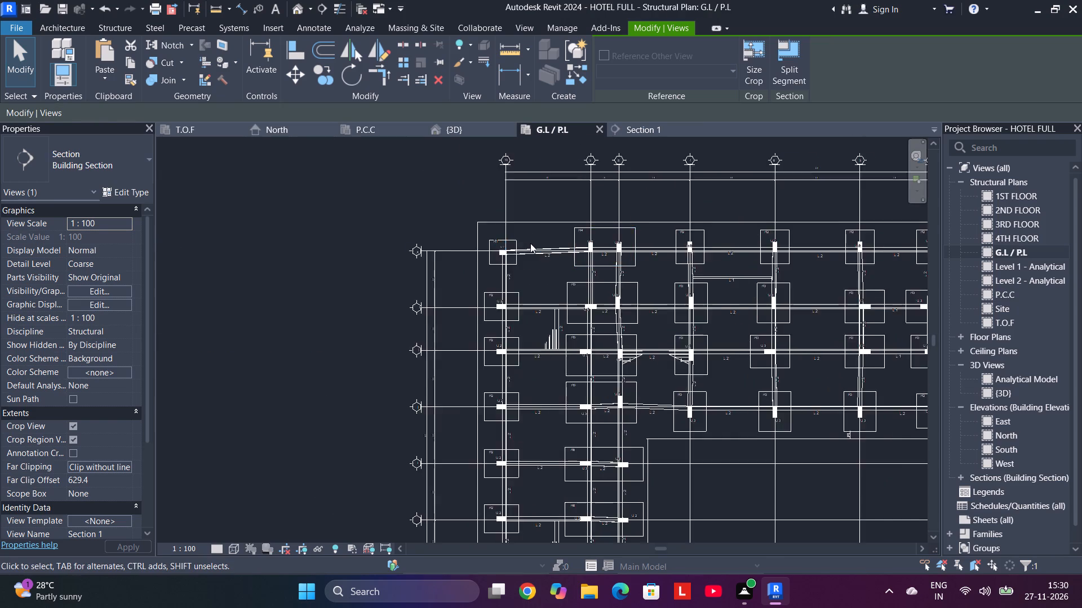
scroll(512, 242, "up", 6)
middle_click_drag(489, 241, 591, 234)
scroll(577, 265, "up", 5)
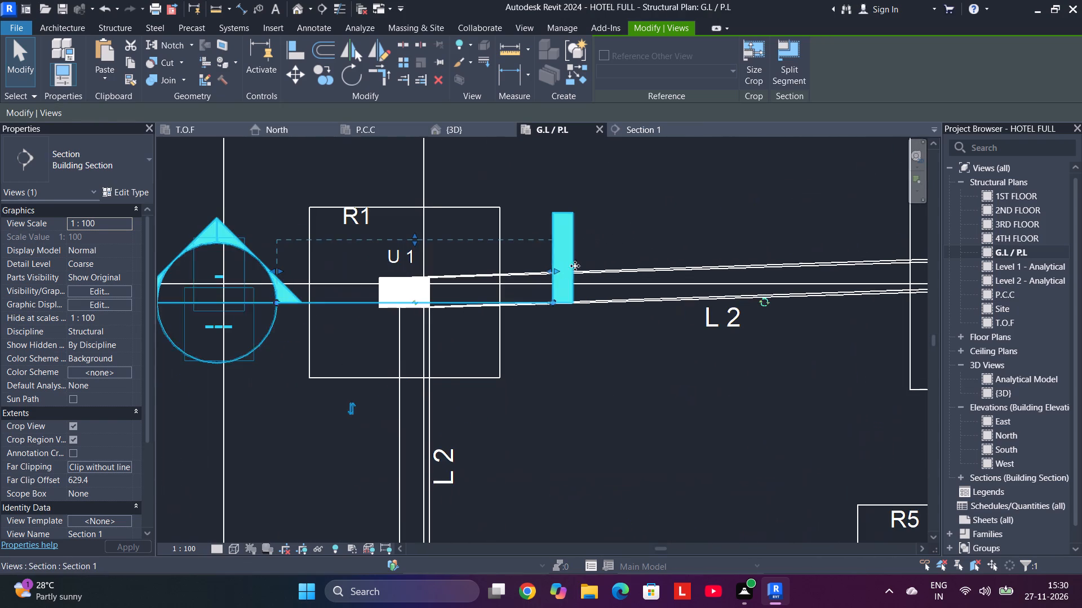
middle_click_drag(624, 253, 737, 222)
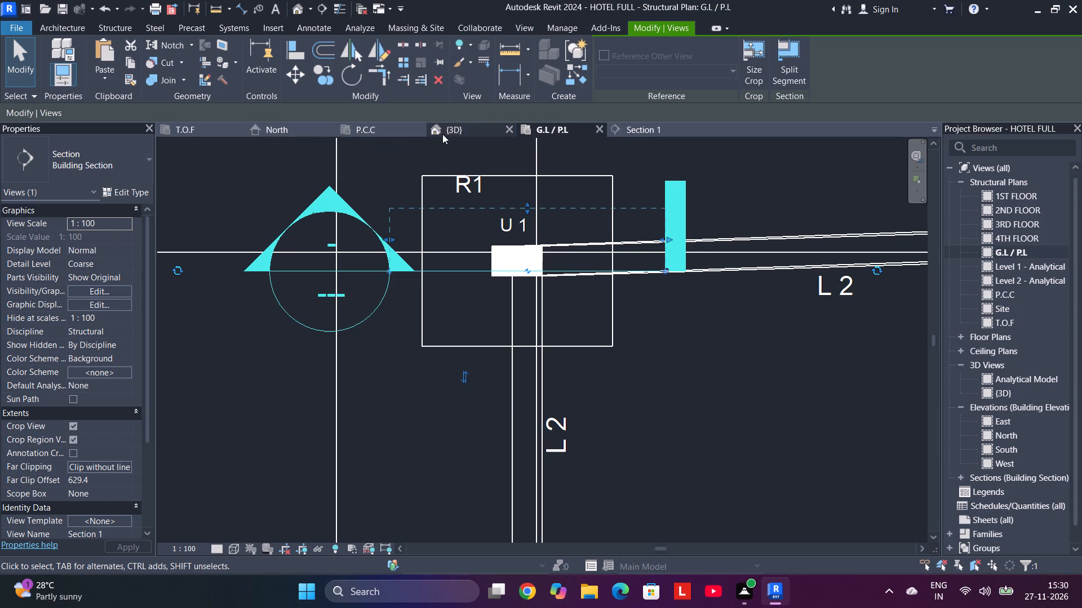
In the T.O.F plan, nudge the Section 1 line toward grid X so it cuts through the middle of column U 1's stirrup.
left_click(184, 127)
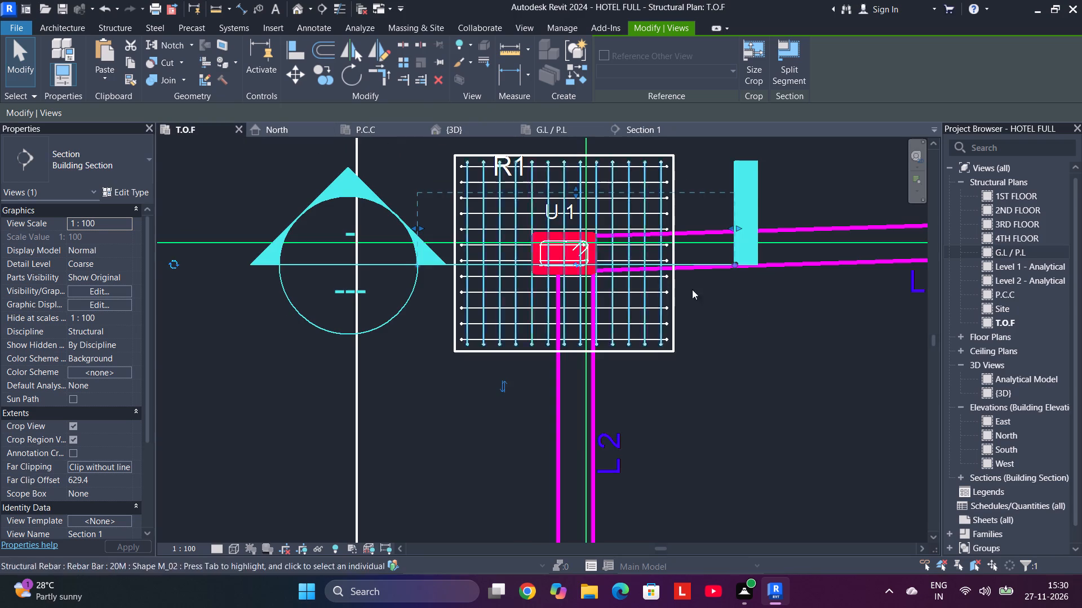
scroll(626, 270, "up", 4)
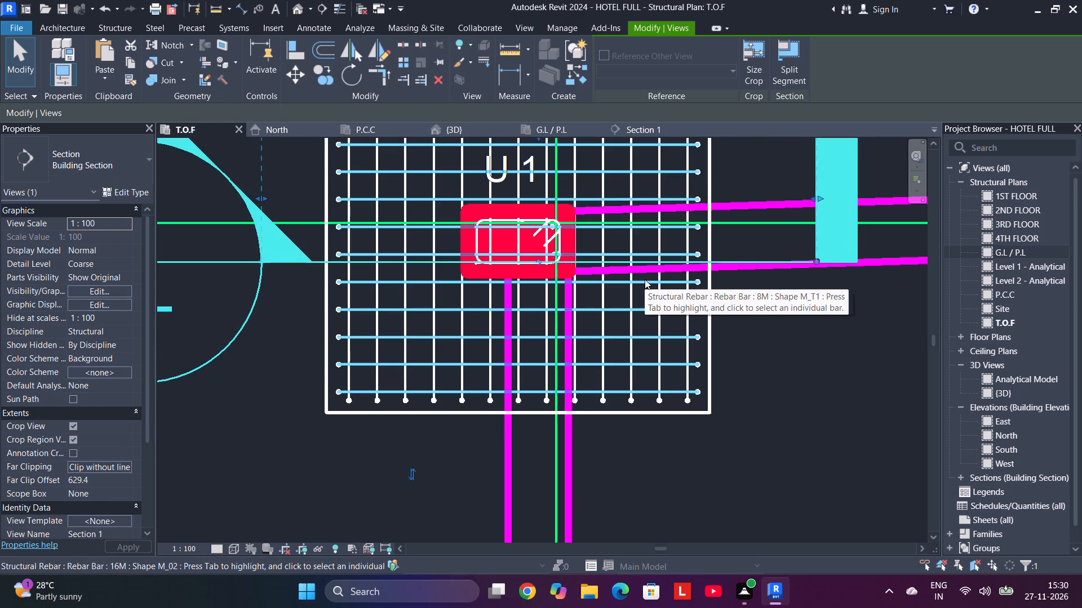
key("Up")
key("Up")
key("Up")
key("Up")
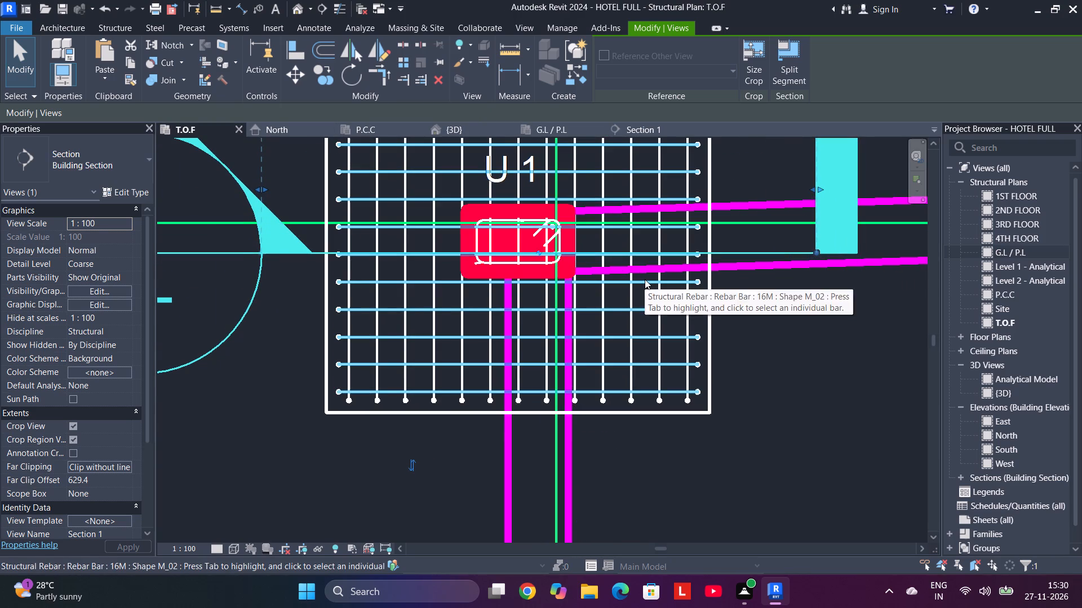
key("Up")
key("Up")
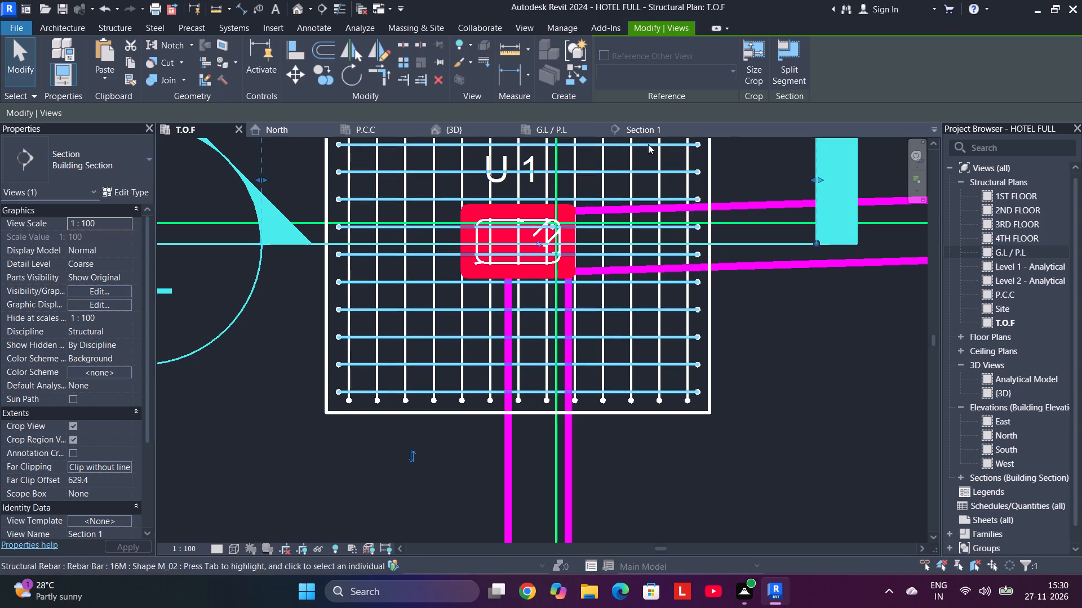
Examine column U 1's reinforcement in Section 1 and look through the G.L / P.L, 3D, P.C.C and T.O.F views.
left_click(647, 131)
scroll(593, 269, "up", 3)
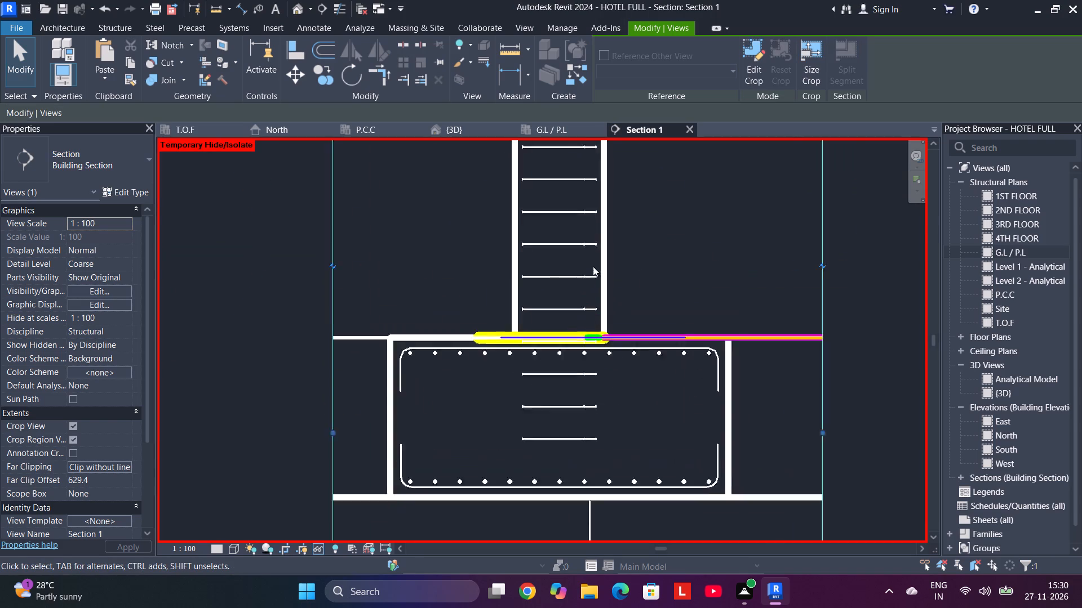
scroll(593, 266, "up", 2)
scroll(593, 266, "down", 5)
left_click(800, 260)
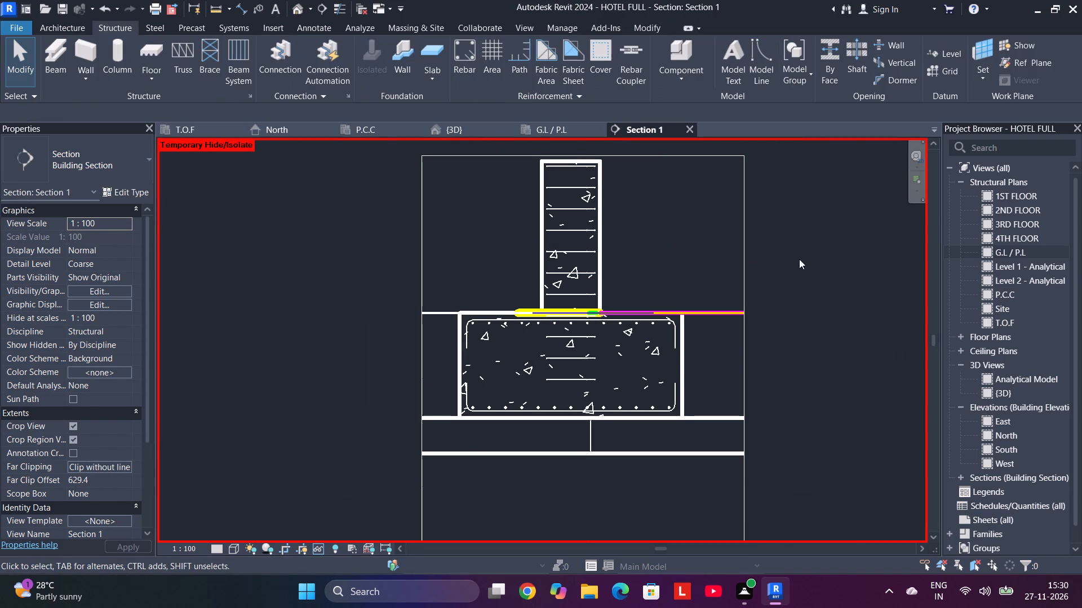
scroll(587, 163, "up", 1)
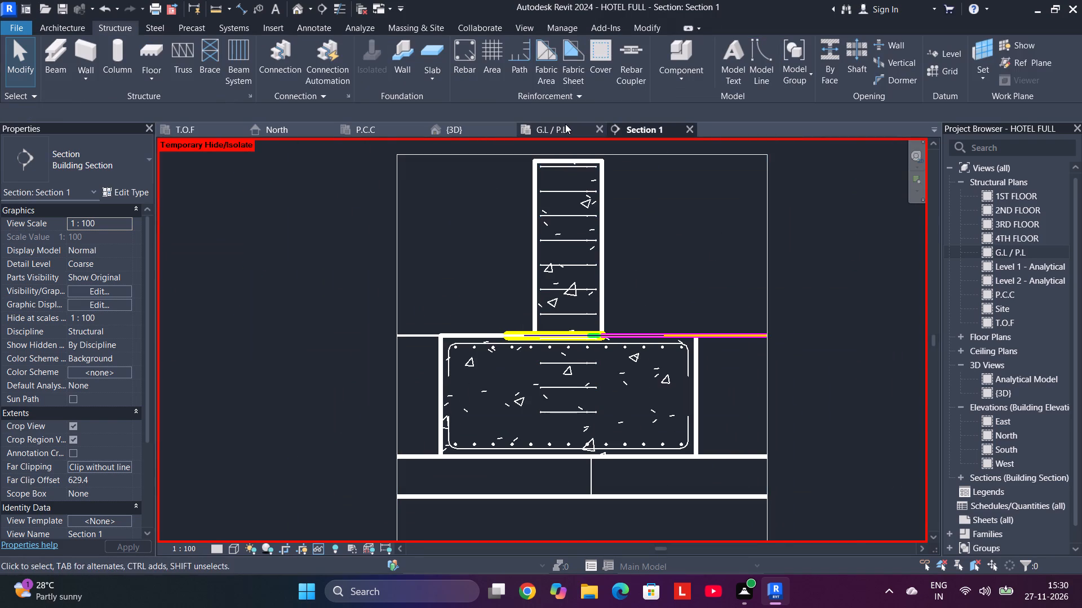
left_click(565, 125)
left_click(471, 124)
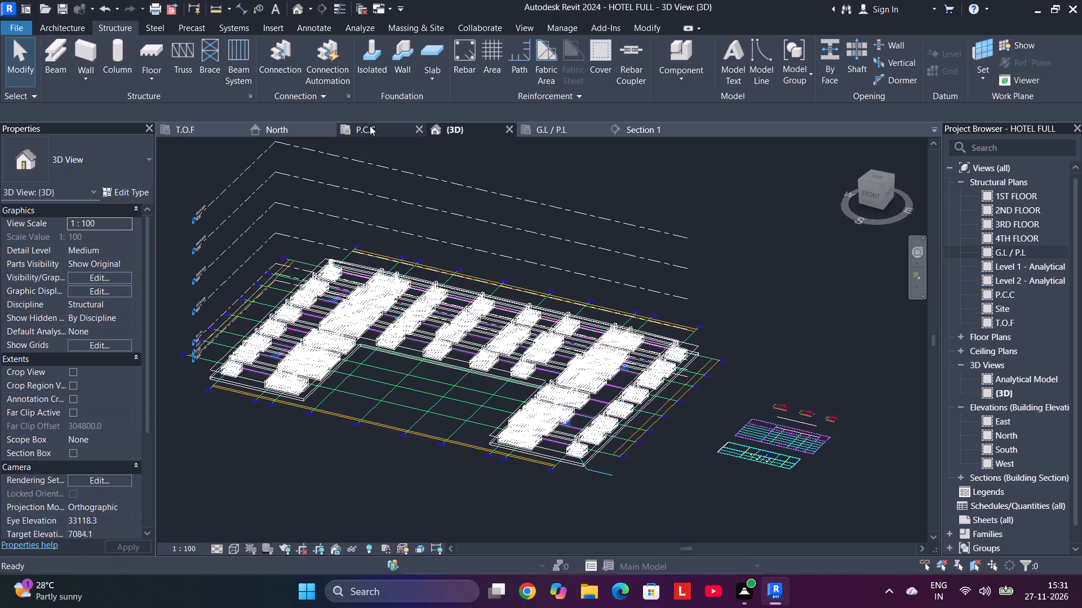
left_click(361, 126)
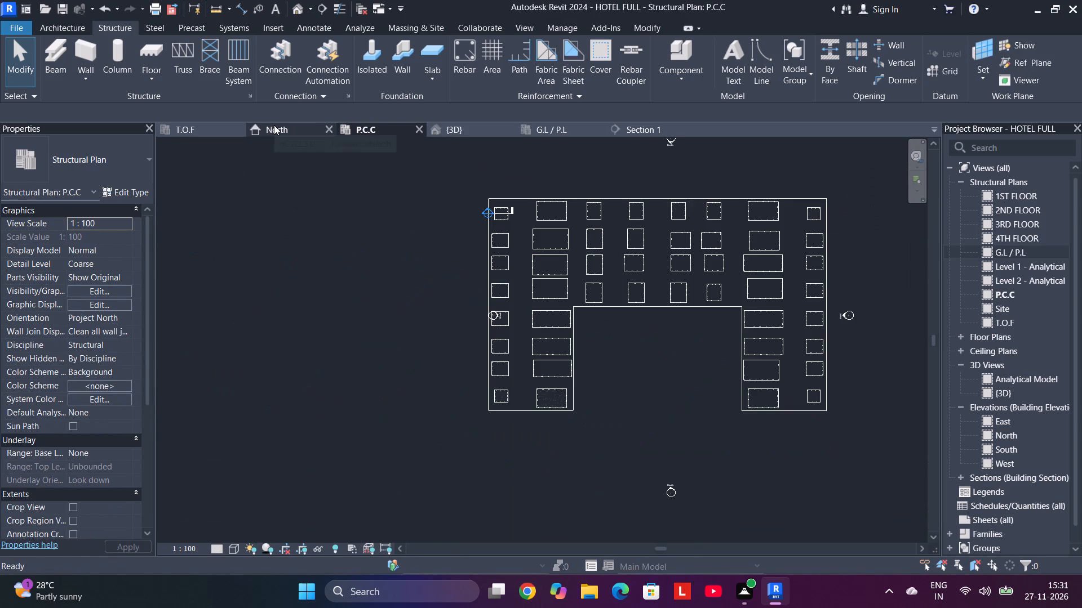
left_click(199, 134)
Delete the straight 20M bar in the corner of column U 1's stirrup after checking its sketch in Section 1.
scroll(627, 263, "up", 3)
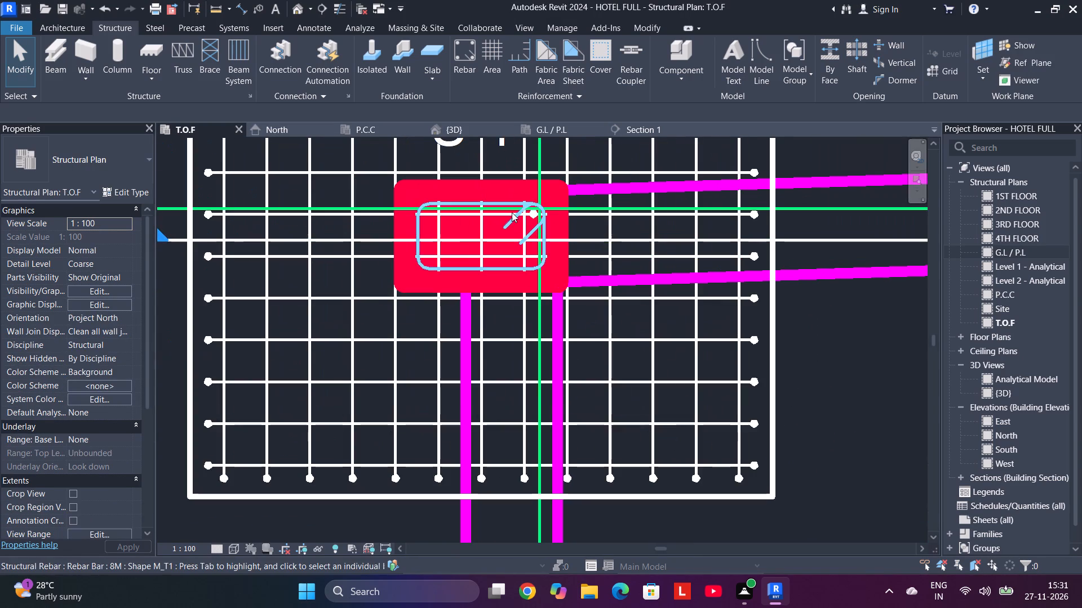
scroll(529, 216, "up", 7)
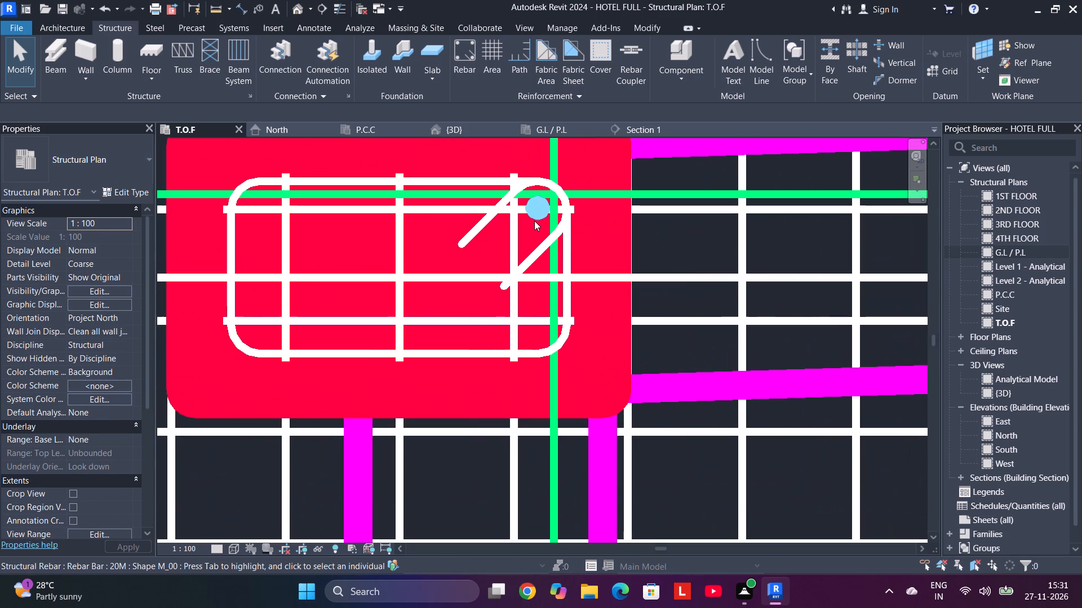
left_click(535, 221)
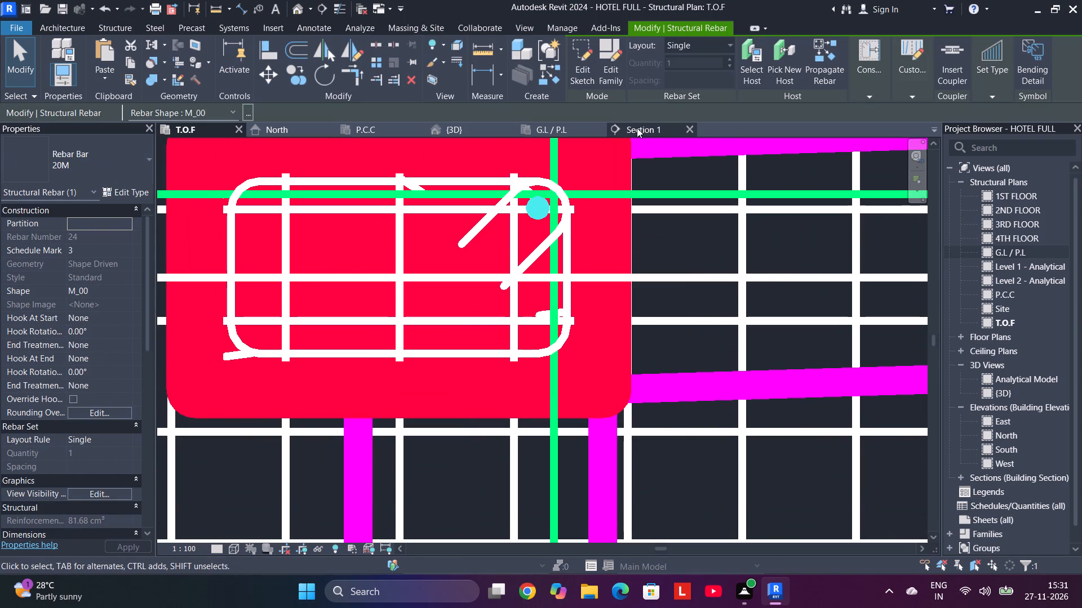
left_click(588, 78)
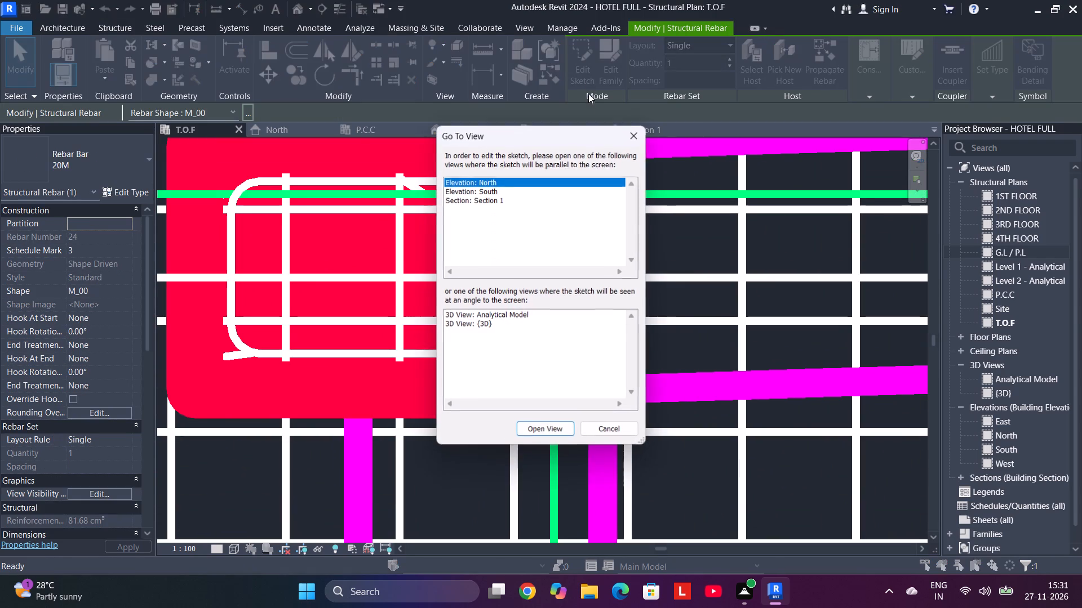
left_click(559, 198)
left_click(555, 430)
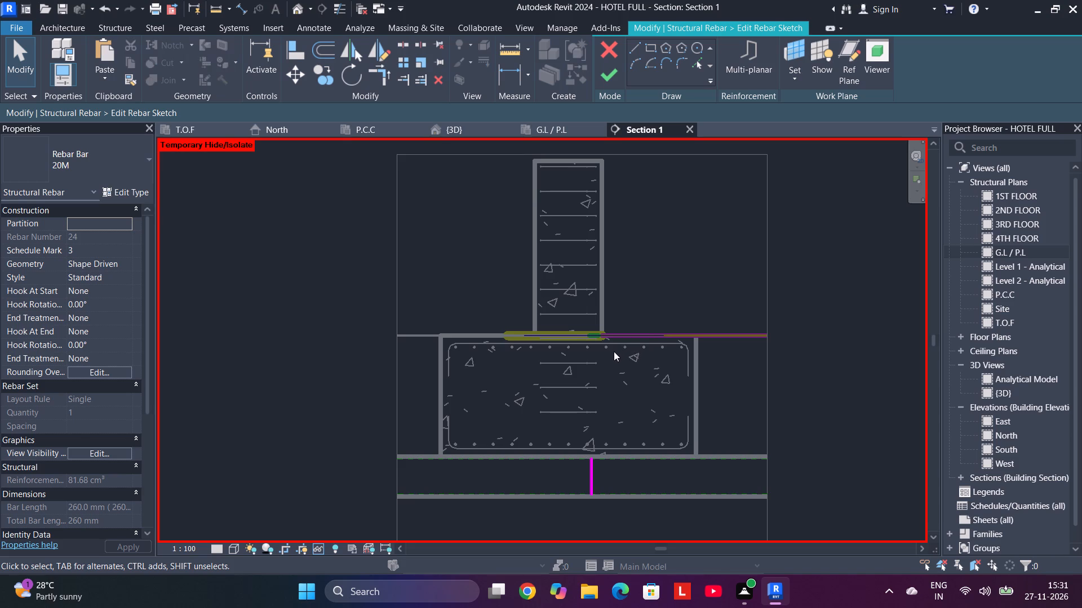
middle_click_drag(614, 346, 624, 246)
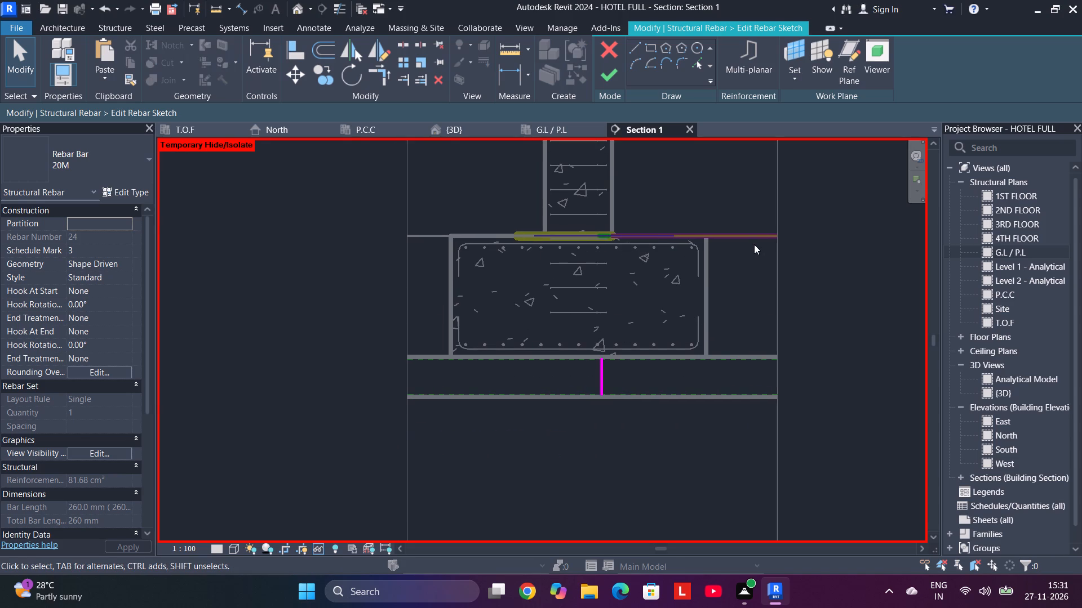
key("Escape")
left_click(607, 53)
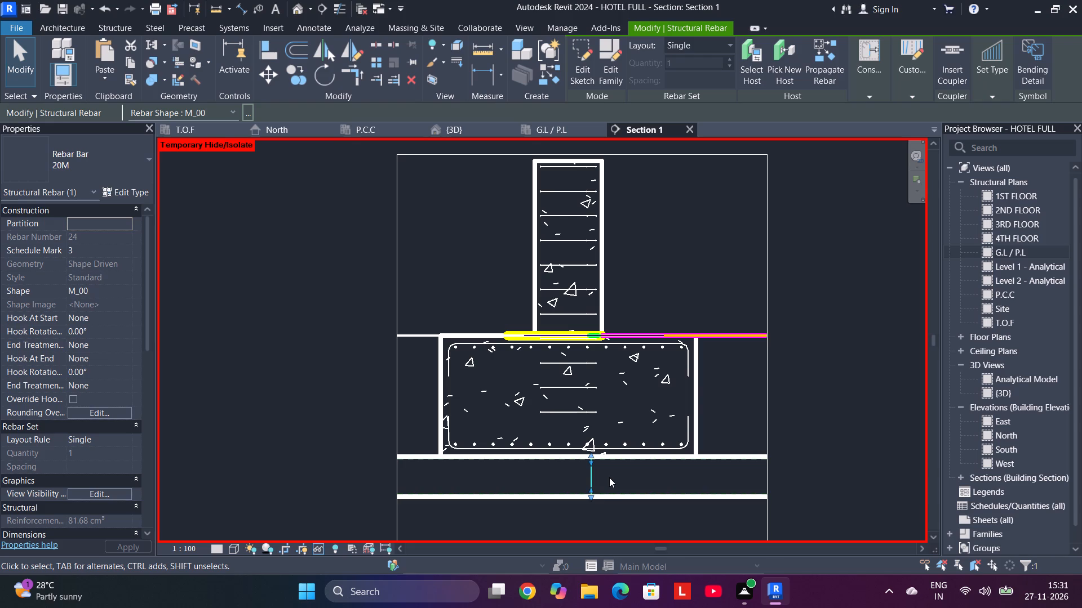
key("Delete")
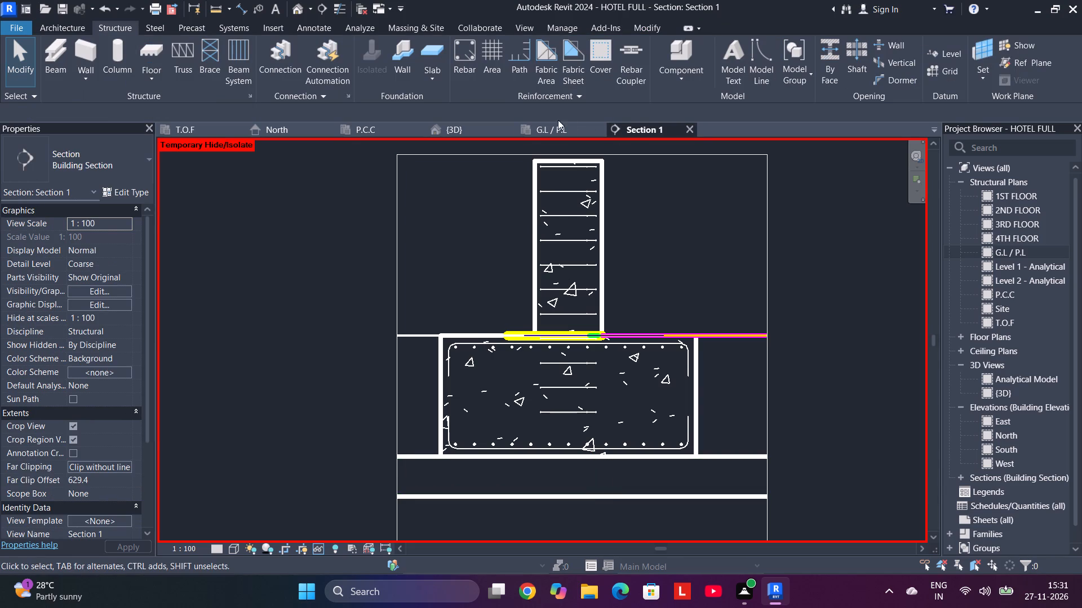
Set the G.L / P.L plan's visual style to Hidden Line.
left_click(565, 127)
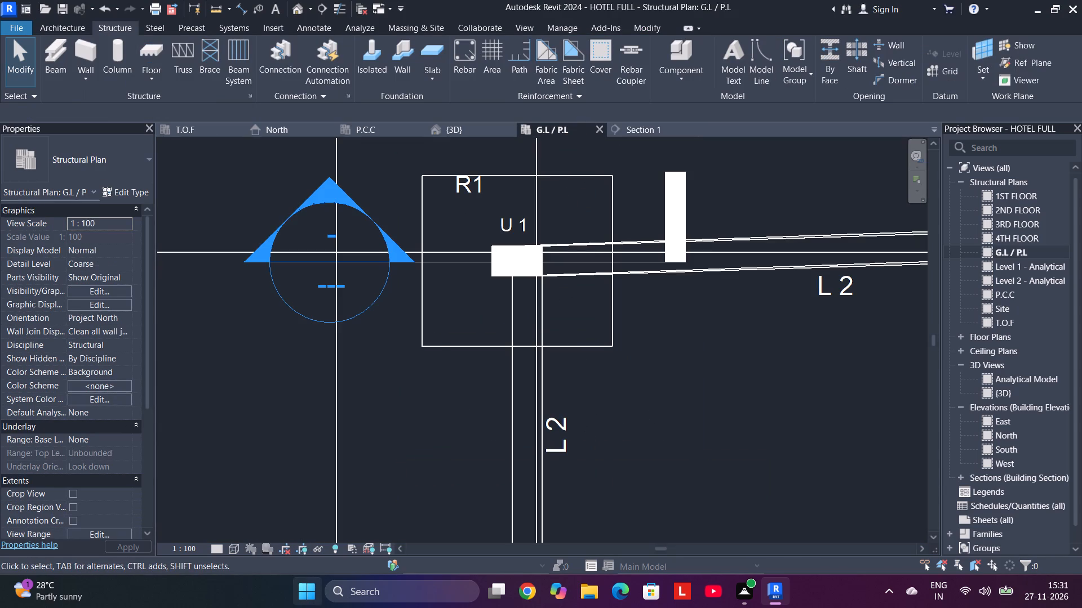
left_click(234, 549)
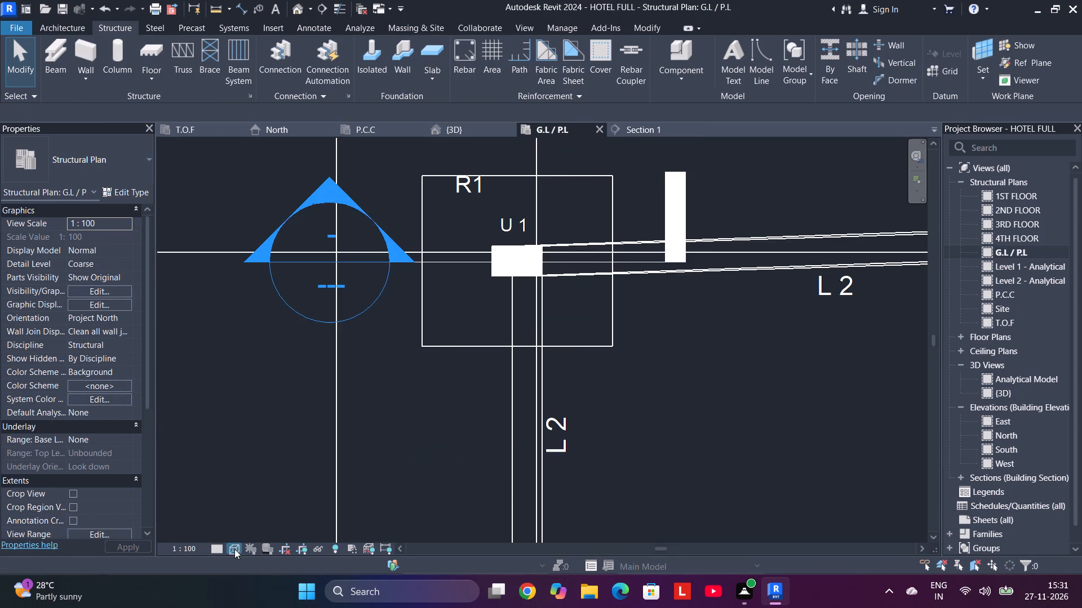
left_click(287, 472)
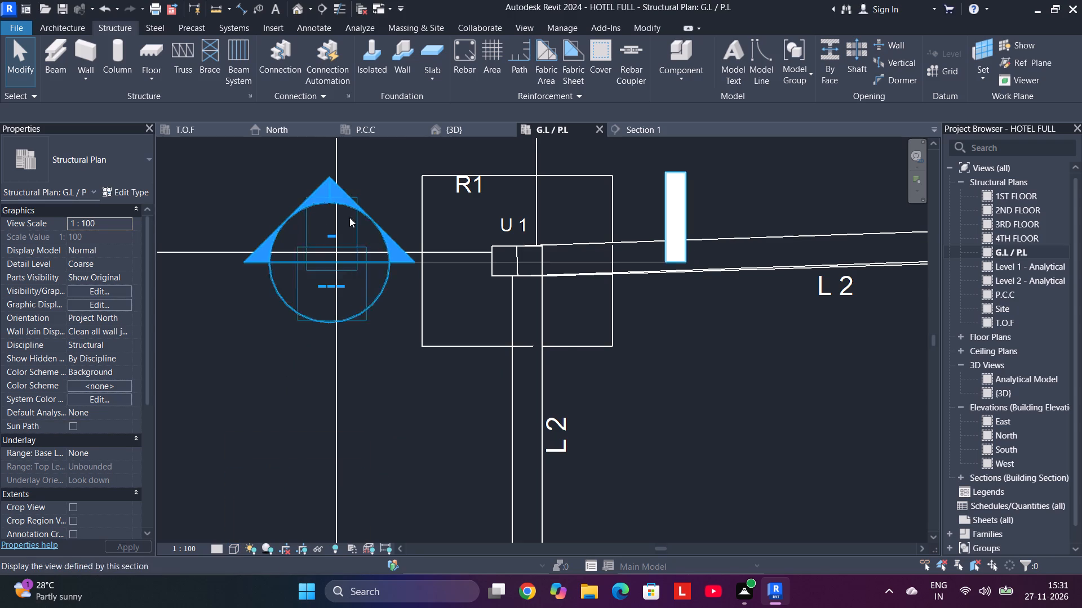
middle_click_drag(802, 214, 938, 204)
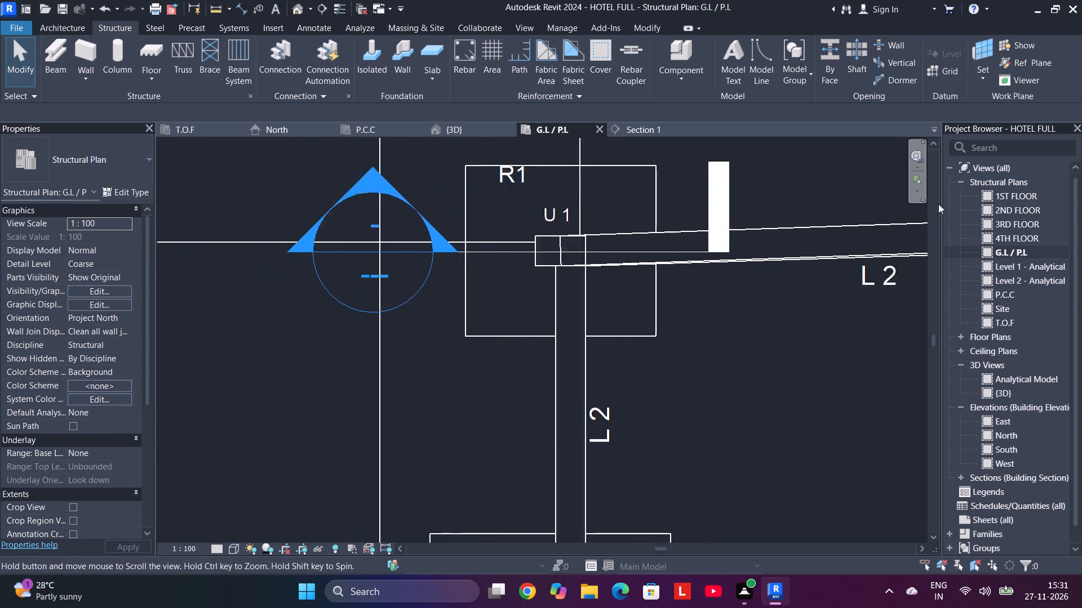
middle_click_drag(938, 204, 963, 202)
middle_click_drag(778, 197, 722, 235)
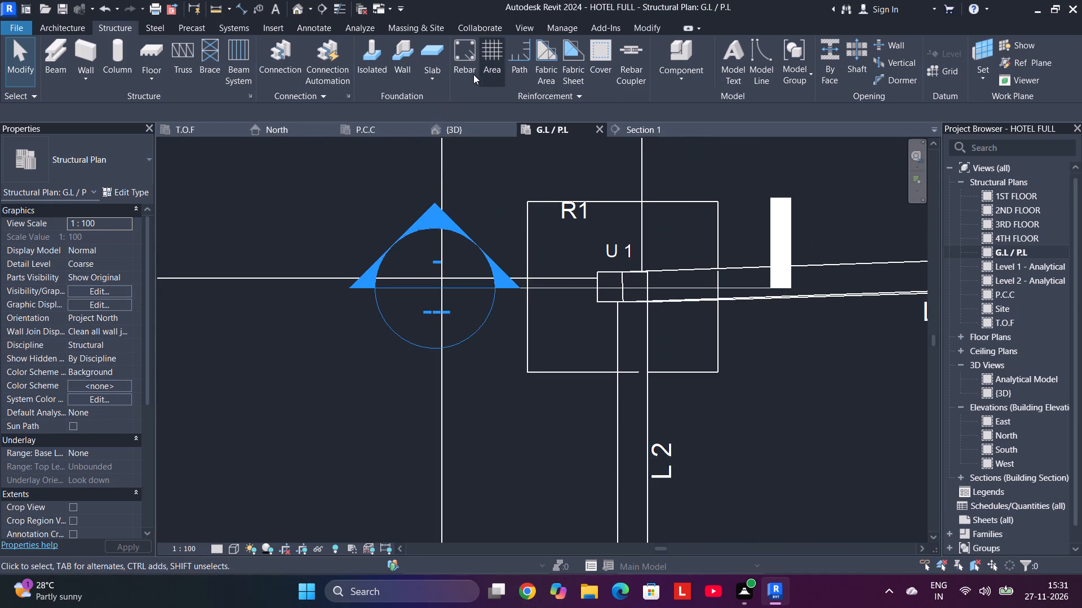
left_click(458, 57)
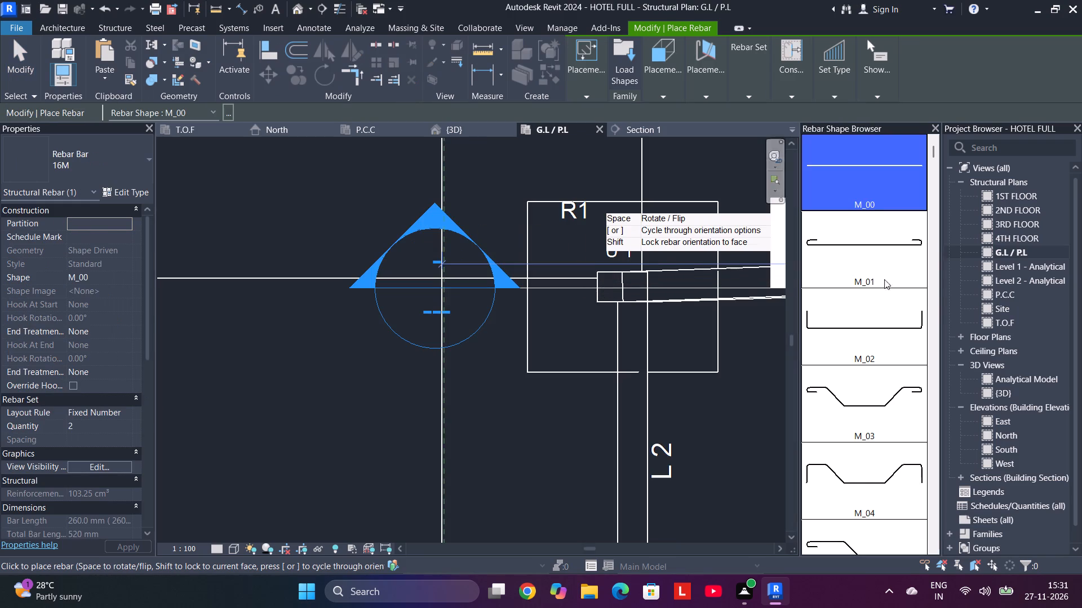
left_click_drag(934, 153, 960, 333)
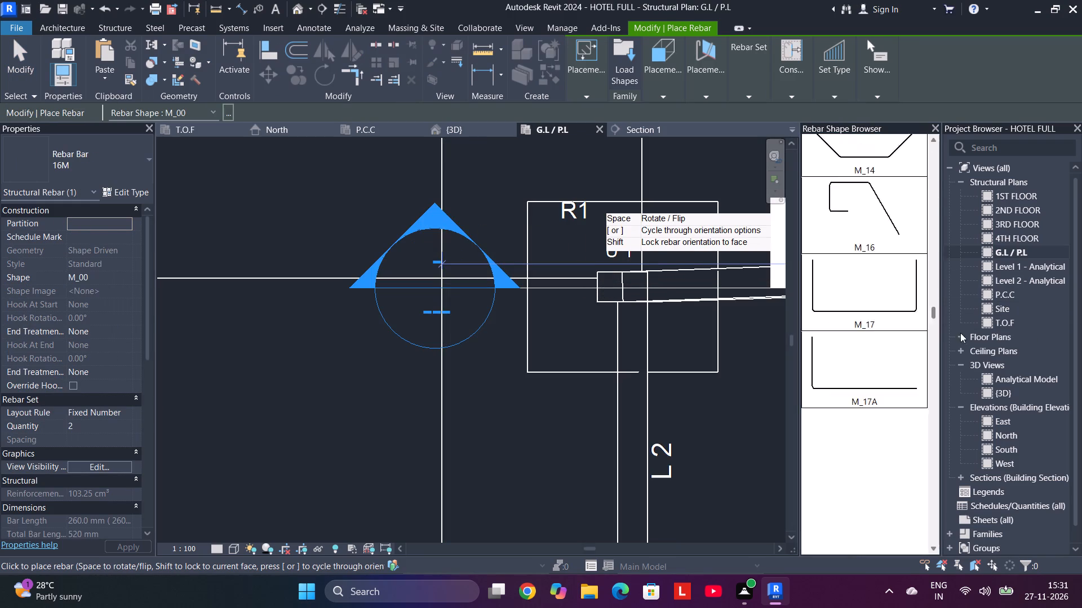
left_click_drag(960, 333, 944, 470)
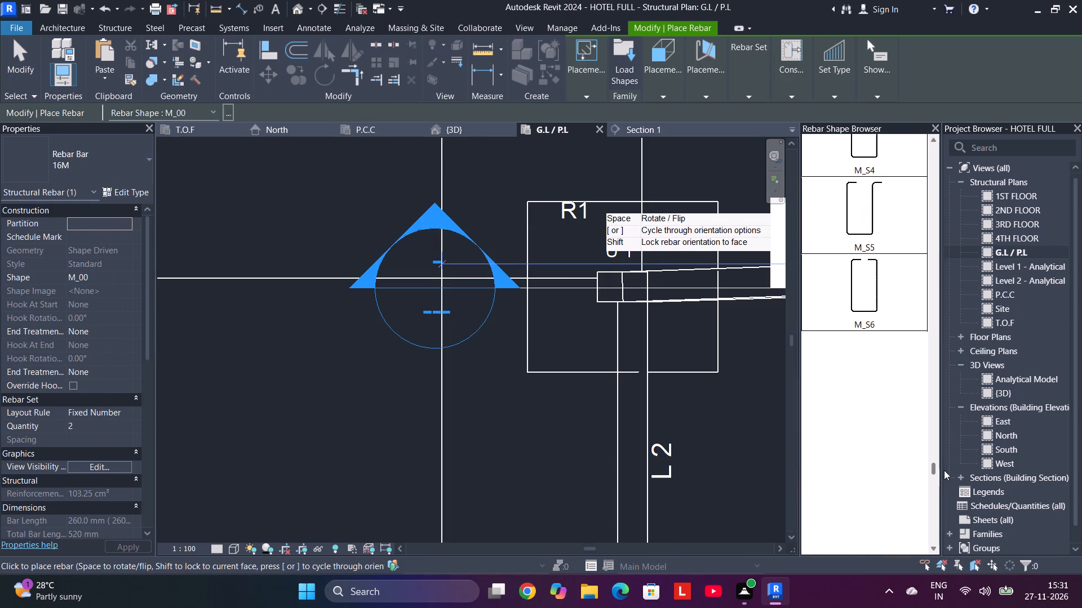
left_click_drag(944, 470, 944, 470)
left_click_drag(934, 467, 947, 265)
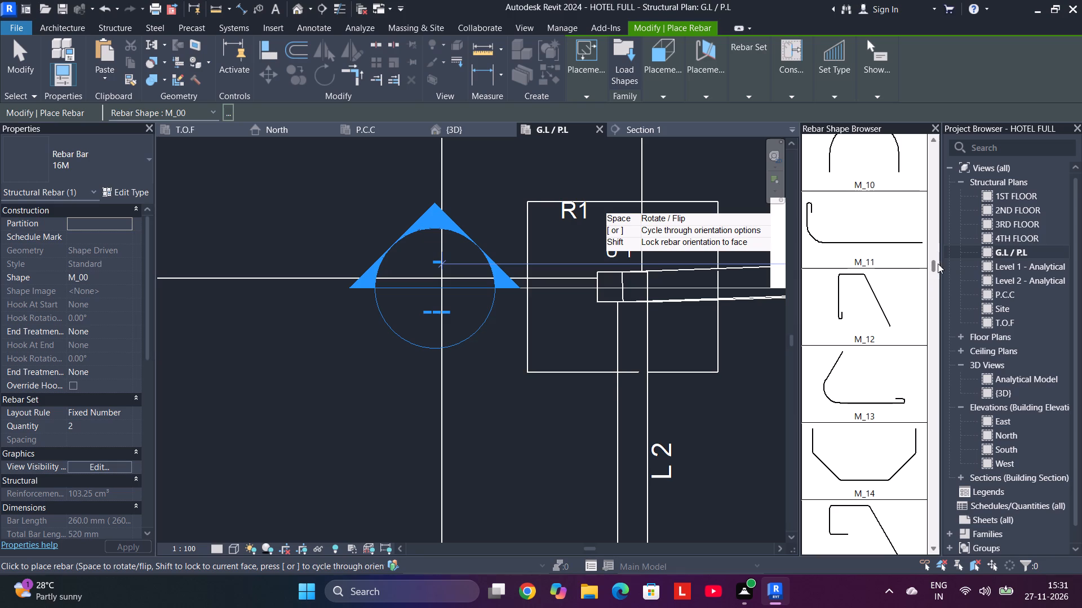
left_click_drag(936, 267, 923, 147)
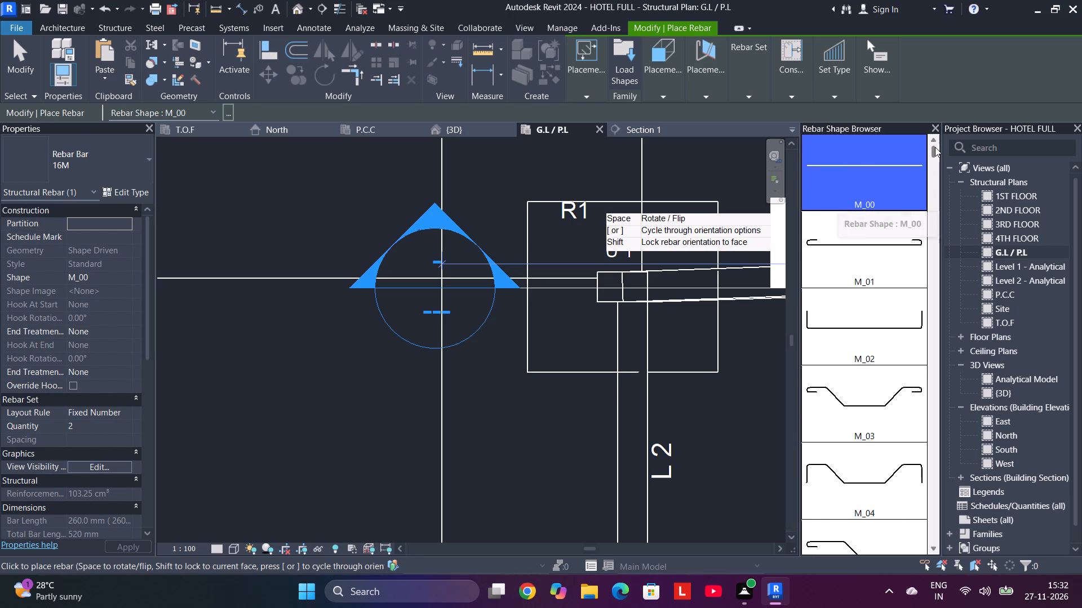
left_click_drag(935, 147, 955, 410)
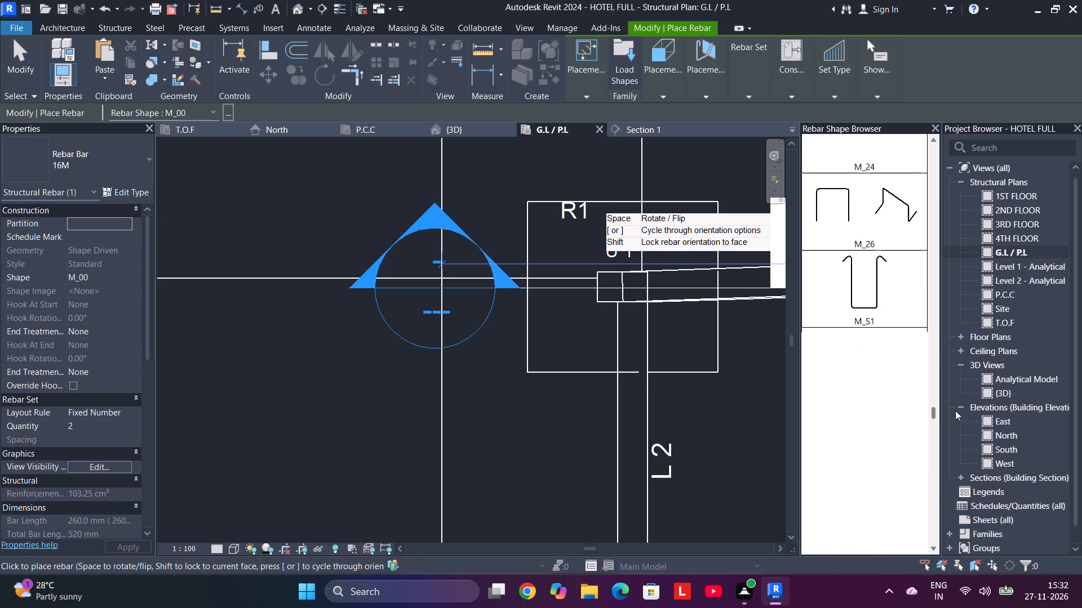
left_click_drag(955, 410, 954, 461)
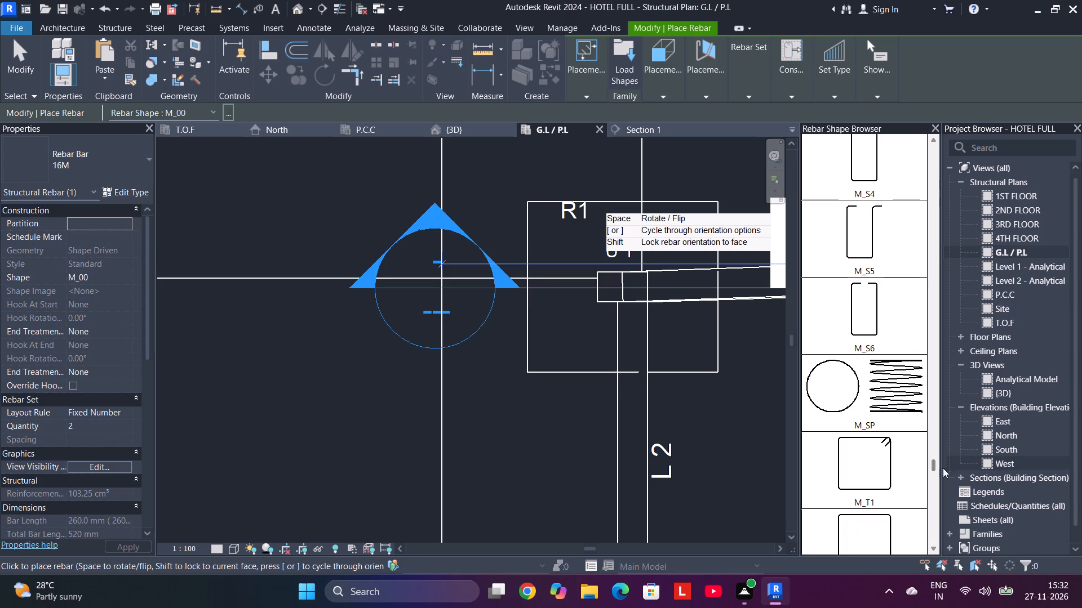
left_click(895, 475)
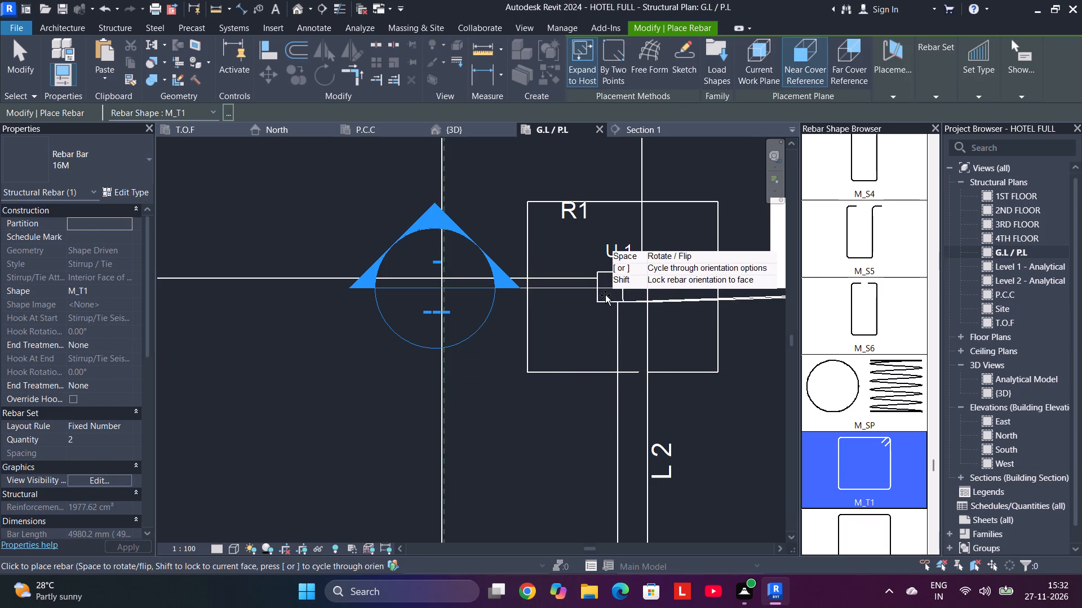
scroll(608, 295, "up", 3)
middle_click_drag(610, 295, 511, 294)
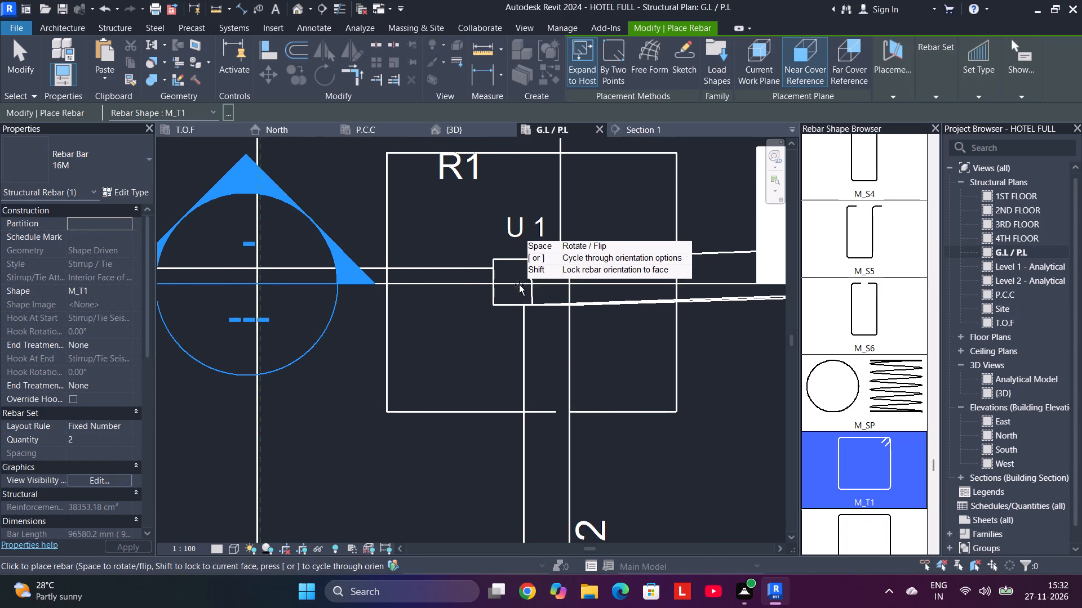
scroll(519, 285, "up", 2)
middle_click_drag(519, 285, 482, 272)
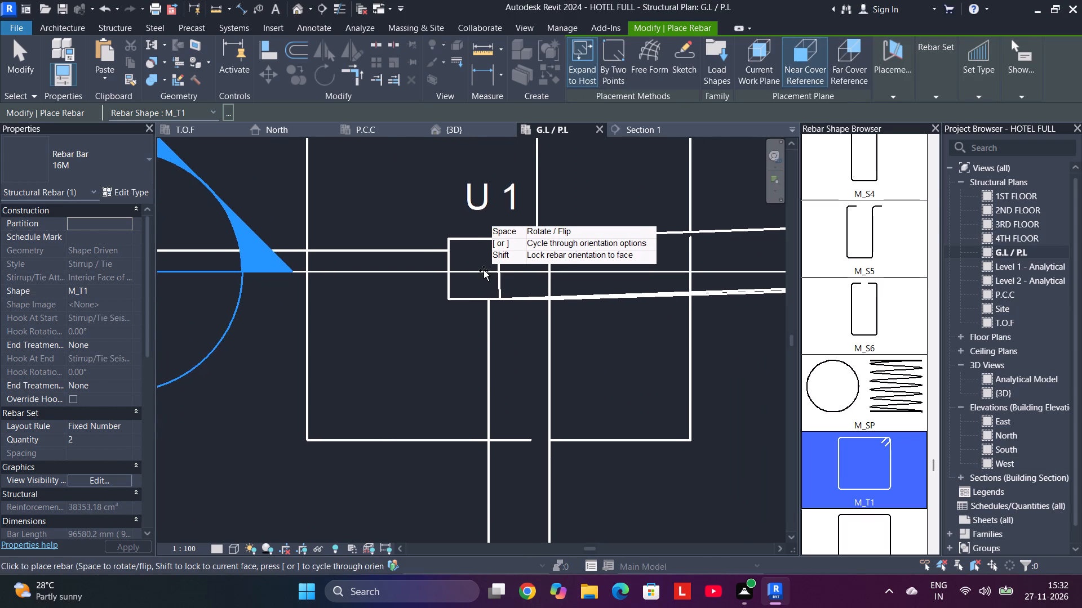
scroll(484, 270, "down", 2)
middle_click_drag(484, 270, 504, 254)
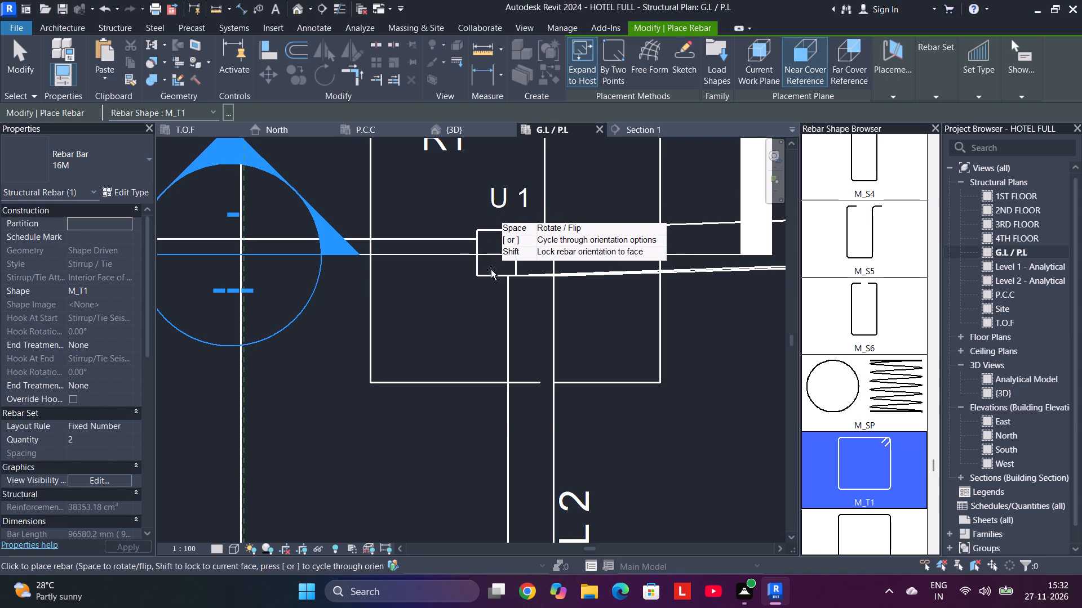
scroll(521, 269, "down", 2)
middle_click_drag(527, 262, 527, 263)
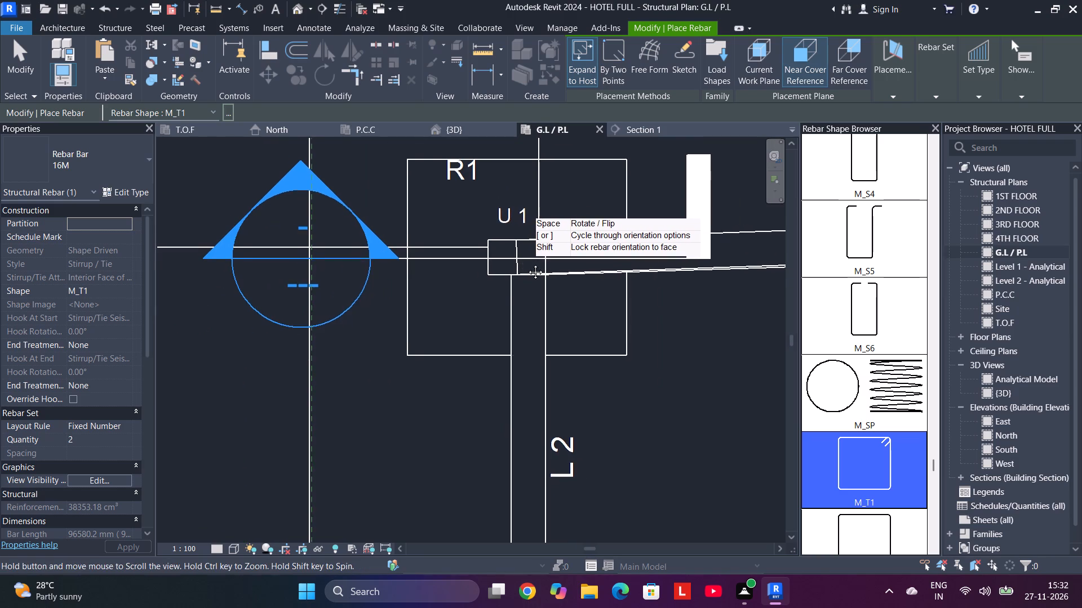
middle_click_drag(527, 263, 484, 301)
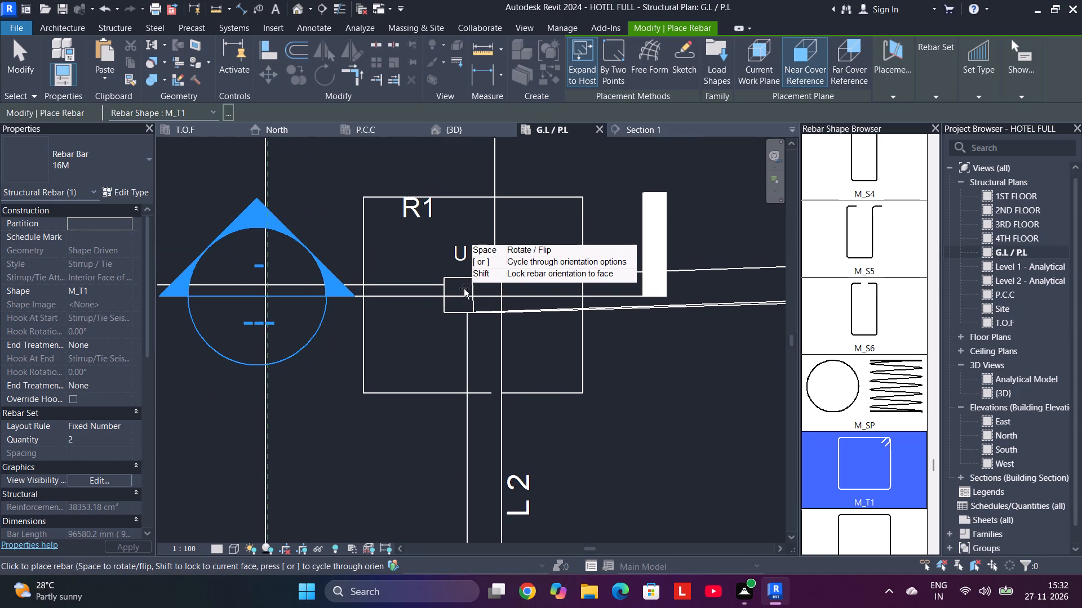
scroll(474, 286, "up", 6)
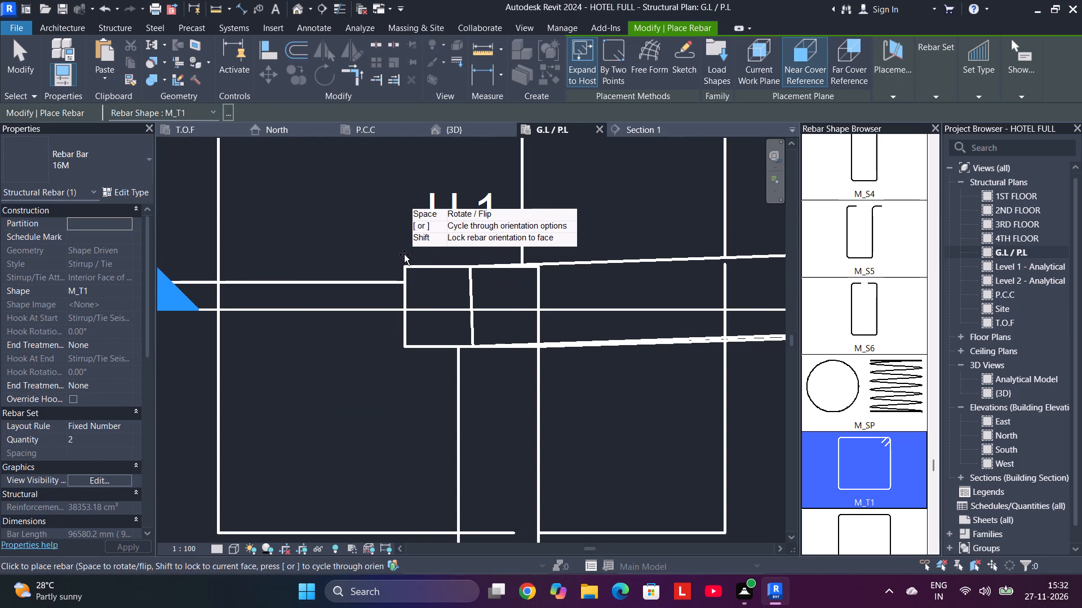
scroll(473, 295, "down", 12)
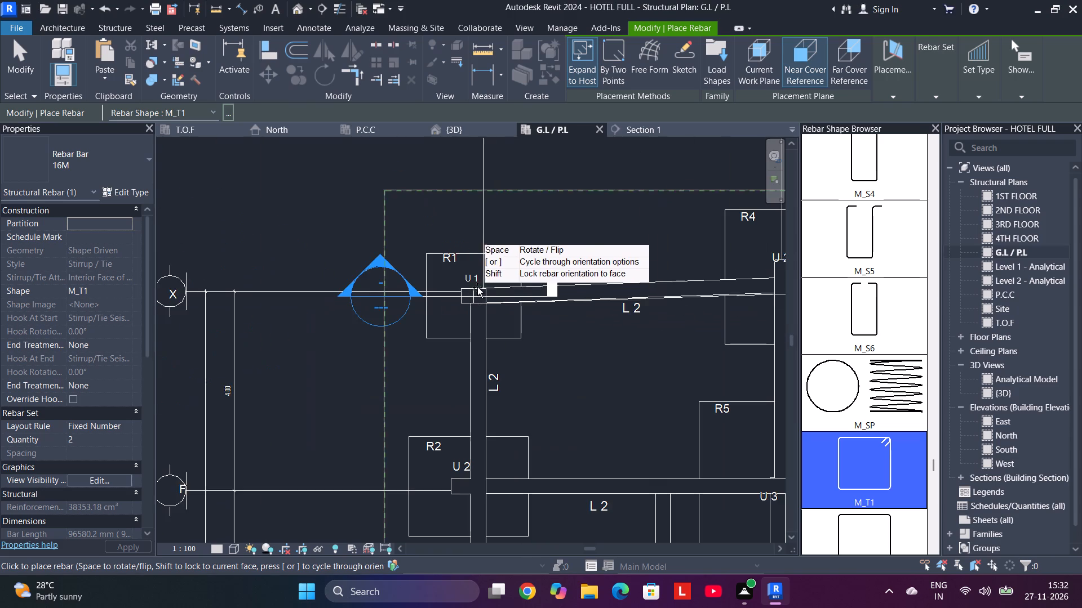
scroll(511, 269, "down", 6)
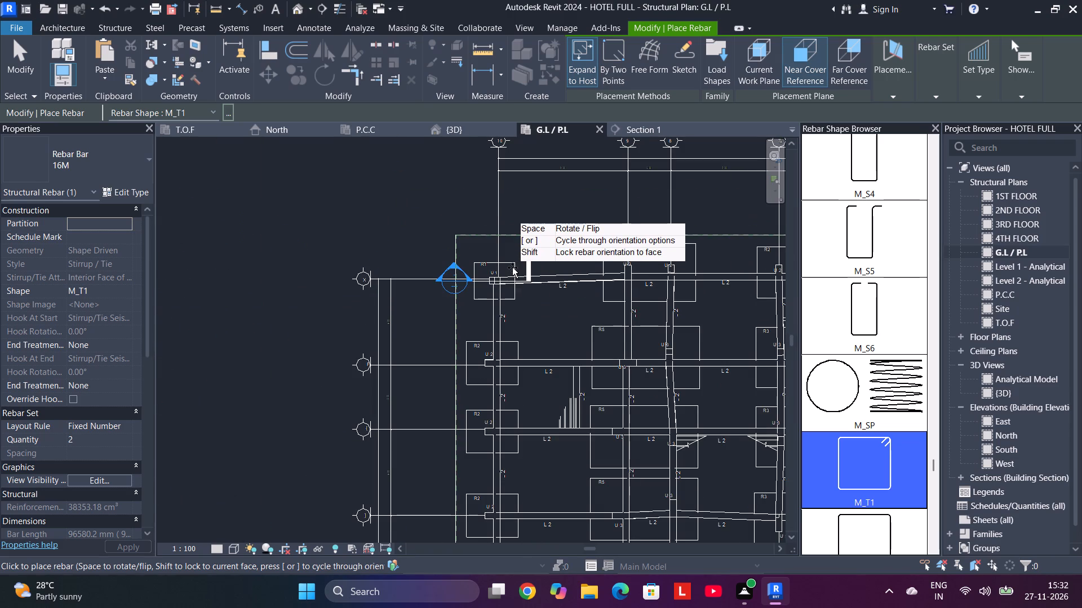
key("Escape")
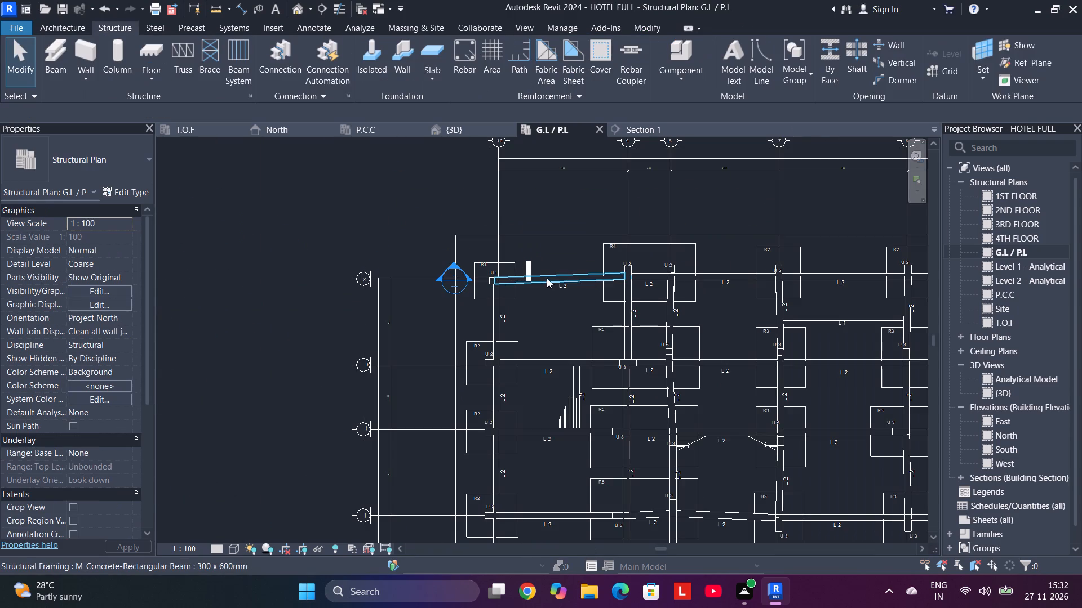
Delete the Section 1 line and its view from the G.L / P.L plan.
key("Escape")
left_click_drag(545, 257, 525, 268)
key("Delete")
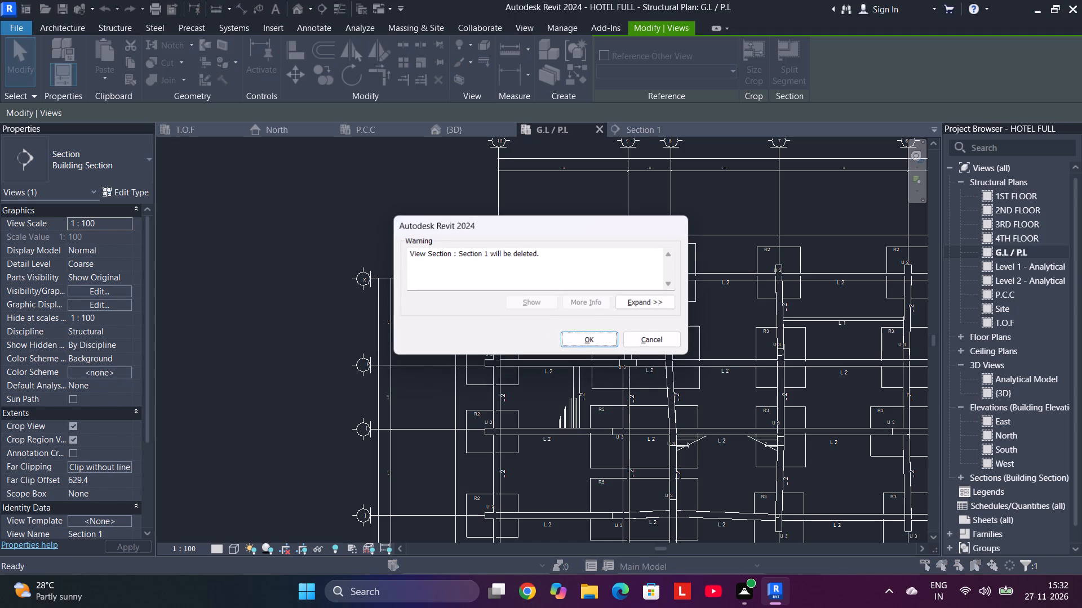
left_click(590, 339)
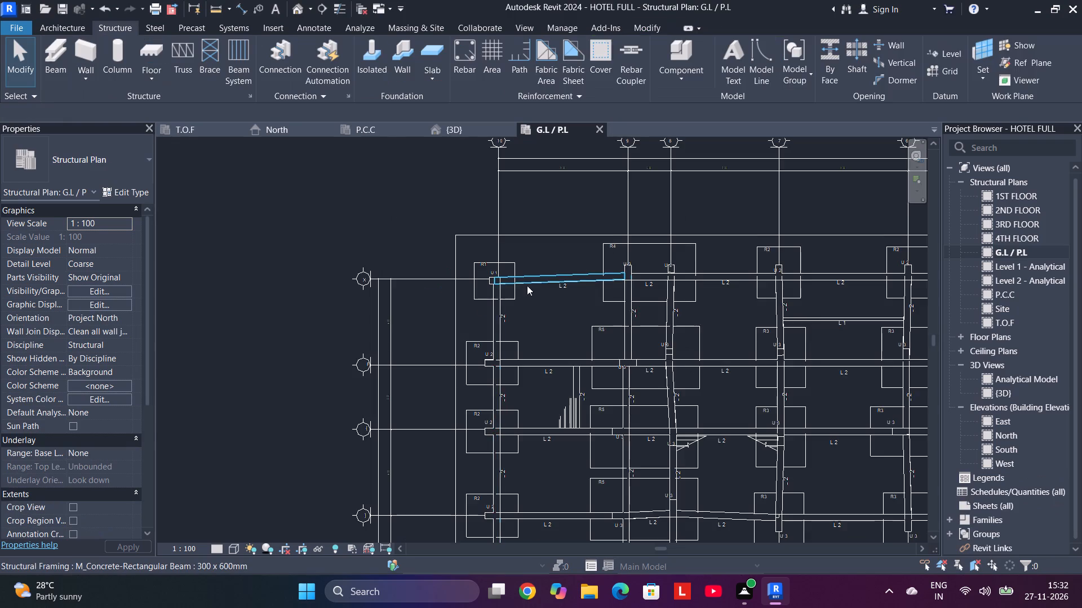
Delete the 300 x 600mm concrete beam L 2 along grid X between column U 1 and the adjacent column U 2.
scroll(538, 284, "up", 4)
left_click_drag(543, 302, 541, 301)
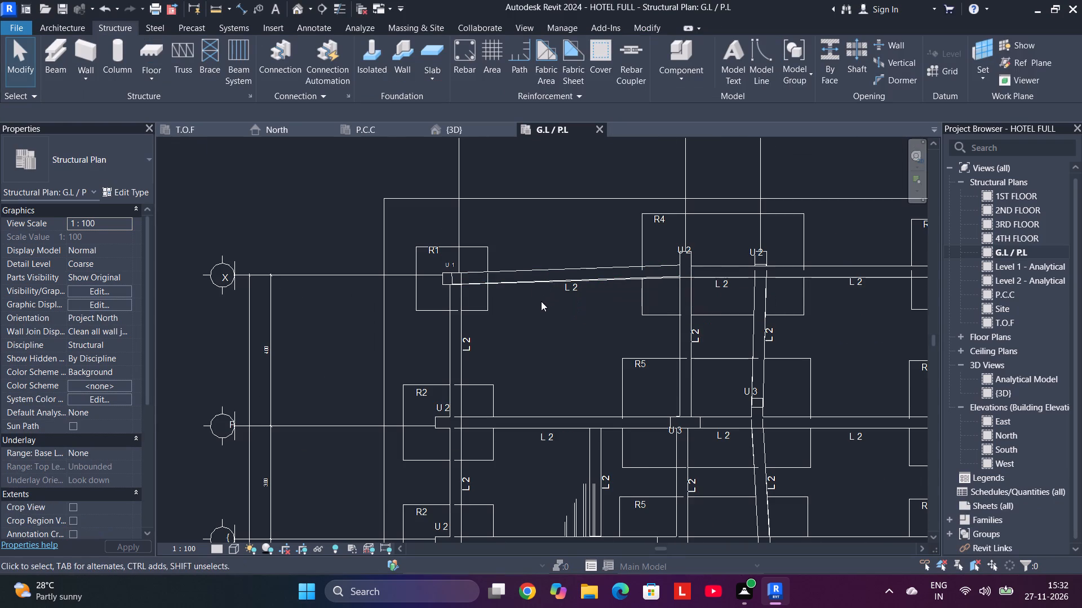
left_click_drag(541, 301, 526, 256)
key("Delete")
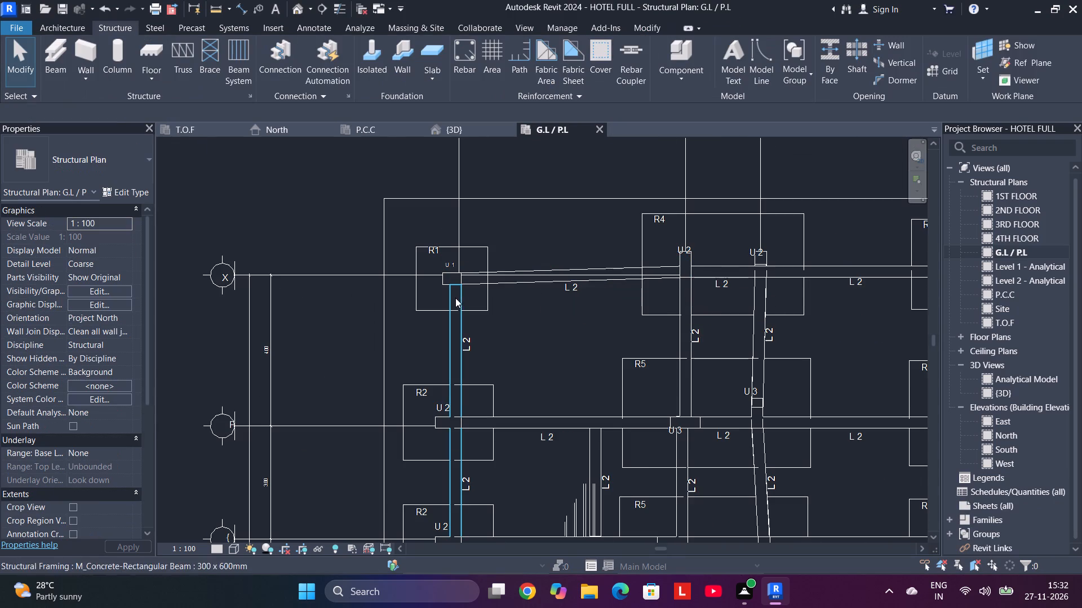
Delete the imported Foundations.dwg from the G.L / P.L plan.
left_click(535, 283)
left_click_drag(535, 283, 537, 276)
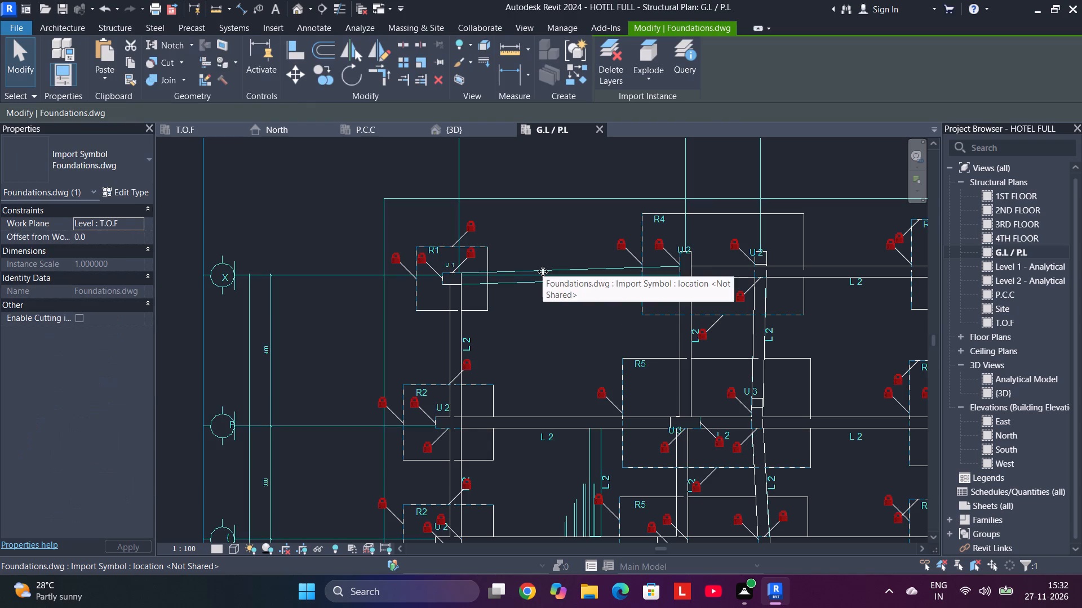
key("Delete")
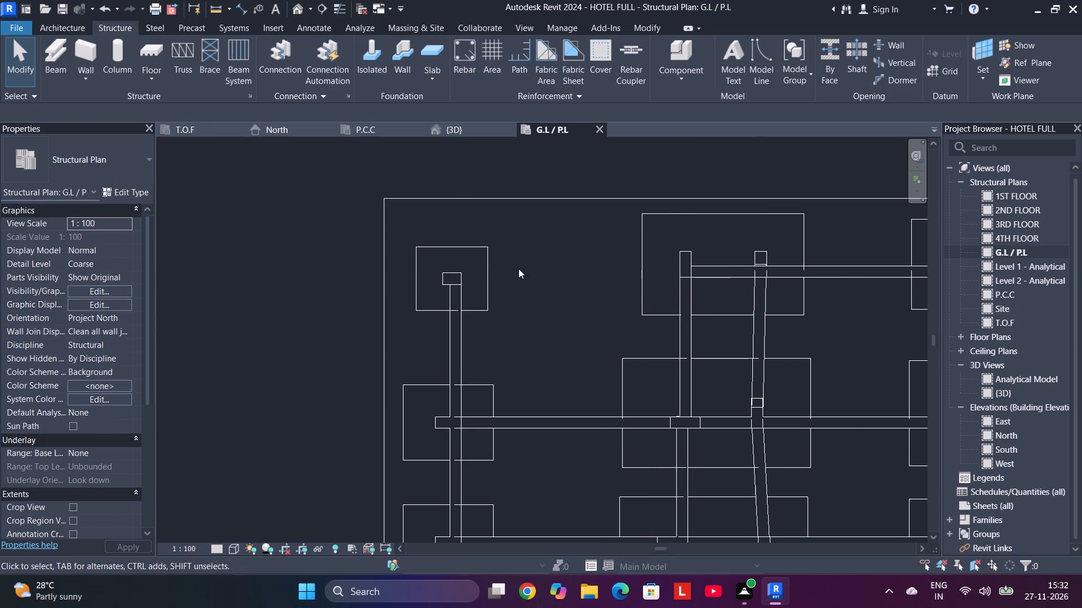
Set the G.L / P.L plan's visual style to Wireframe.
scroll(458, 278, "up", 5)
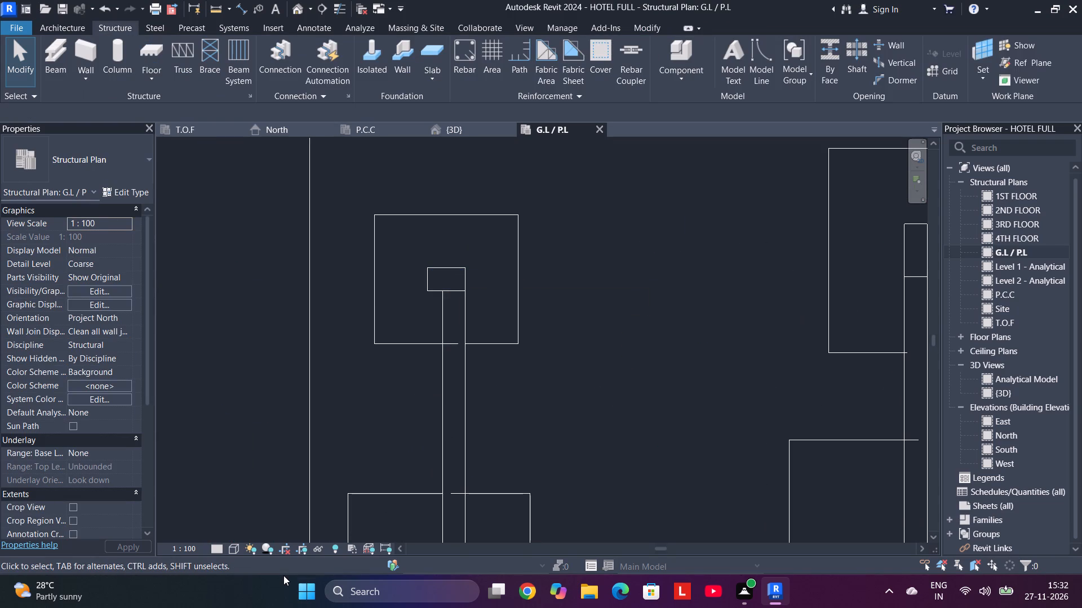
left_click(233, 547)
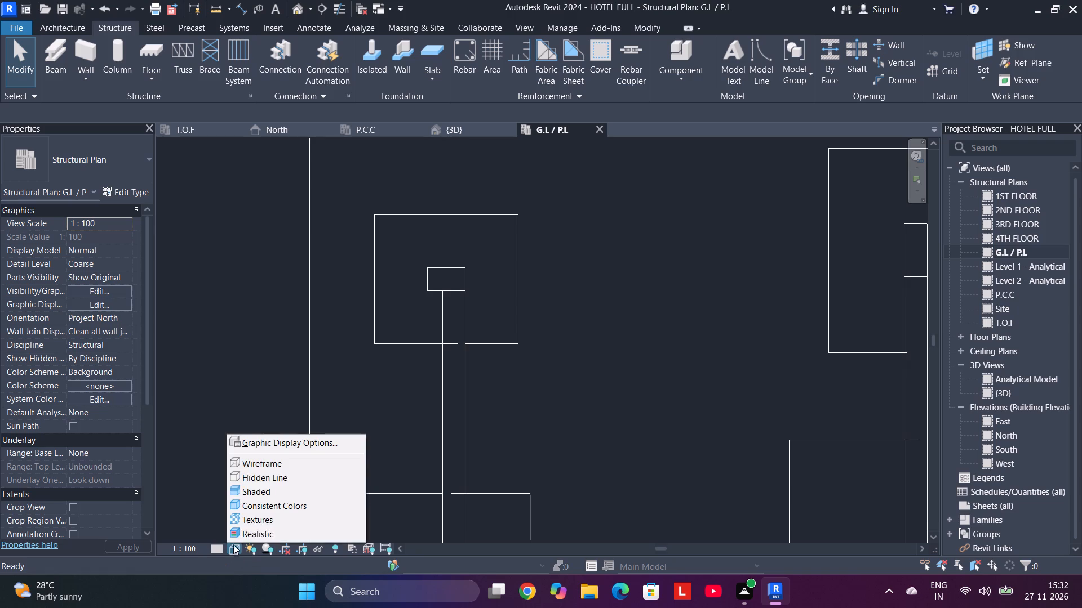
left_click(301, 463)
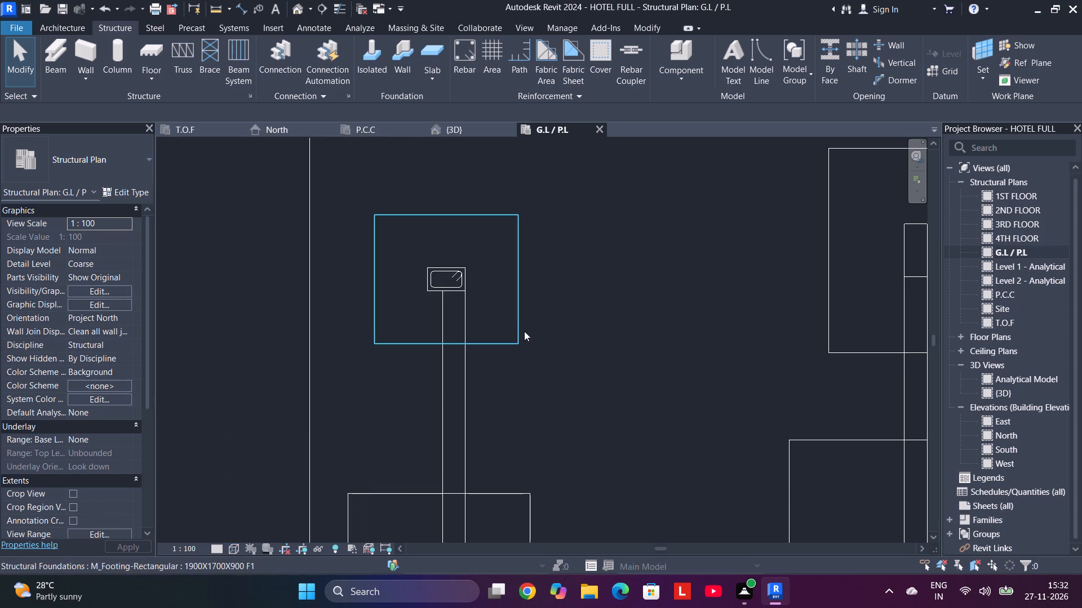
Place straight 20M rebar of shape M_00 at column U 1's footing, about 1091 mm from the surrounding slab outline's edge.
scroll(561, 305, "down", 4)
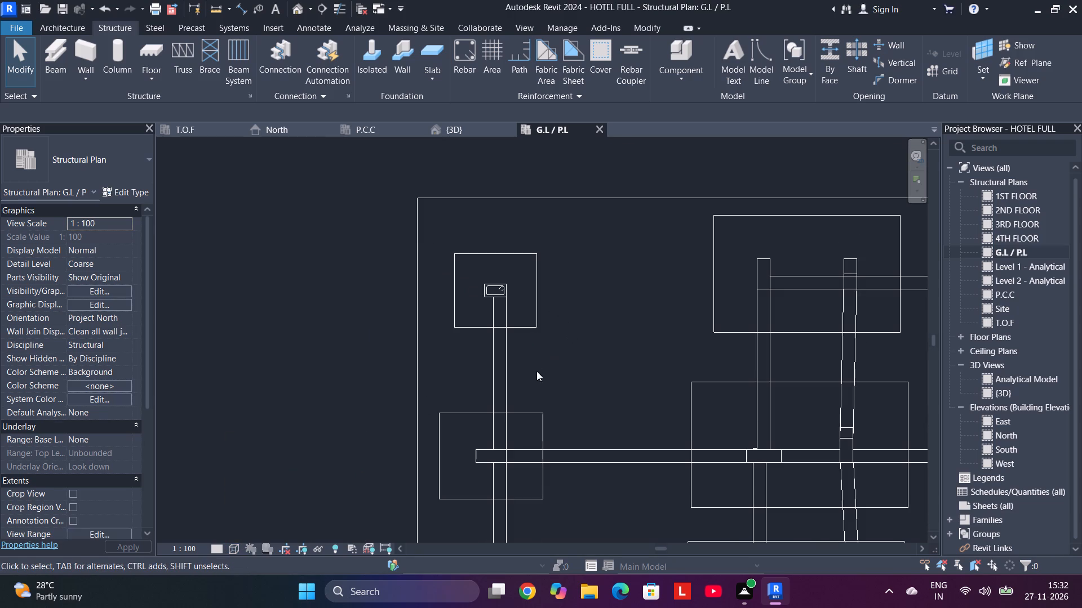
middle_click_drag(626, 384, 592, 311)
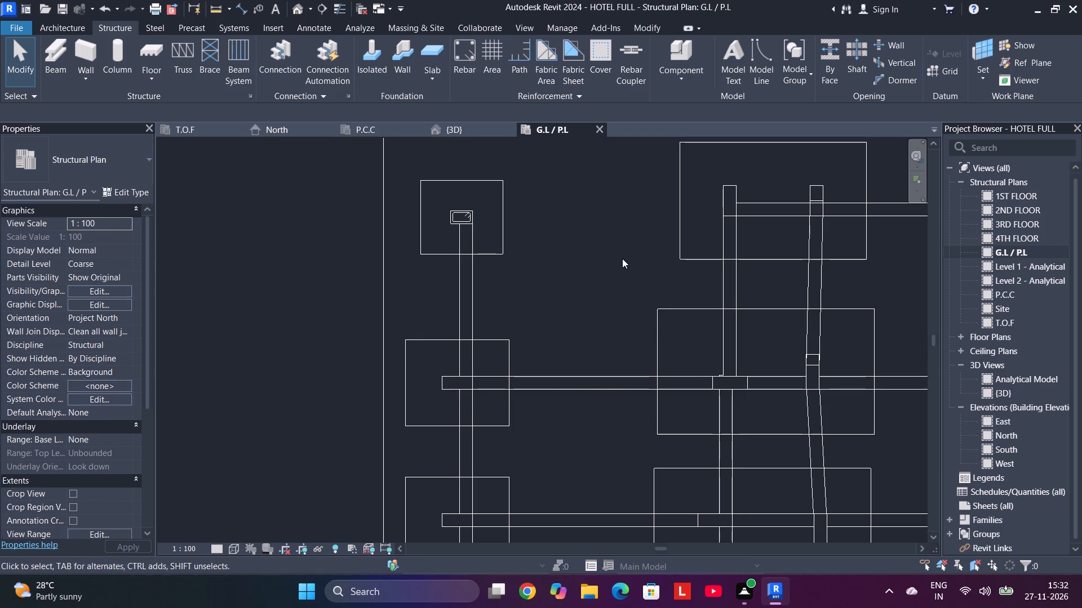
middle_click_drag(622, 261, 636, 400)
scroll(637, 399, "up", 1)
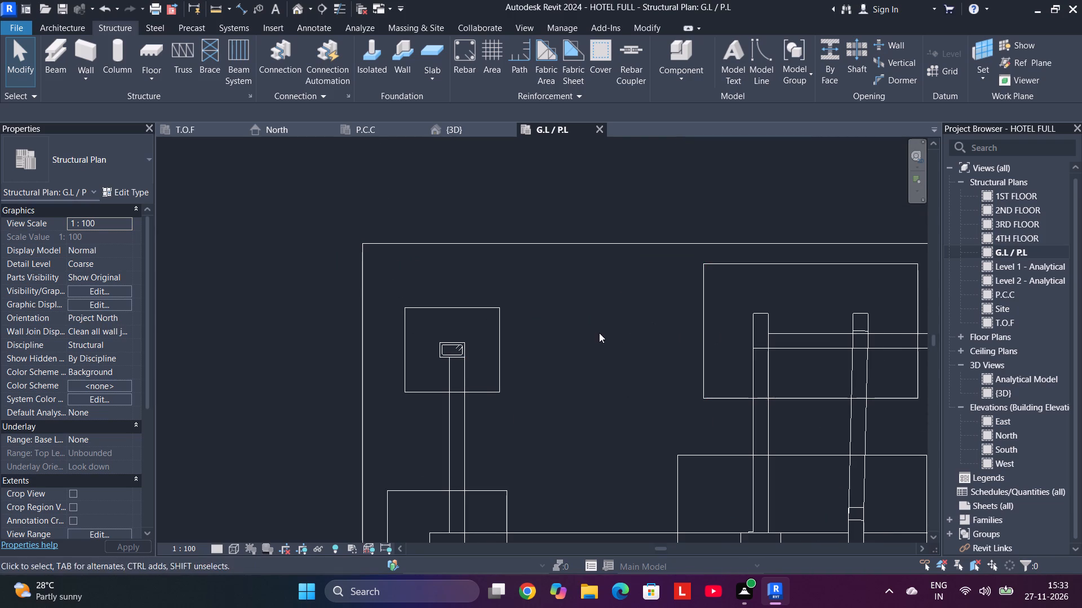
scroll(454, 361, "up", 8)
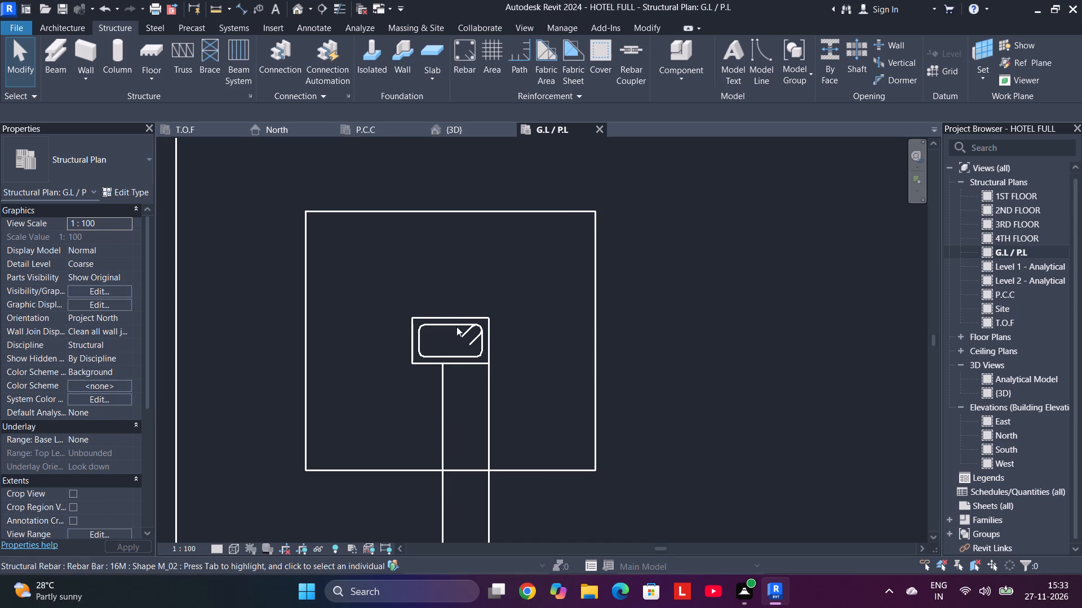
left_click(463, 62)
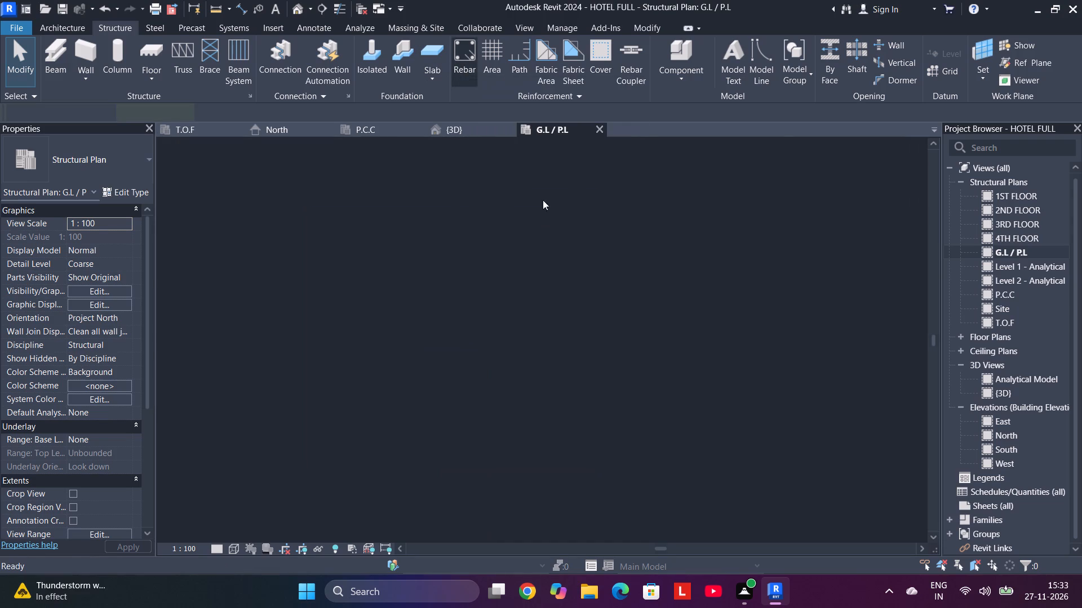
scroll(660, 290, "down", 1)
middle_click_drag(492, 312, 520, 298)
scroll(522, 297, "up", 4)
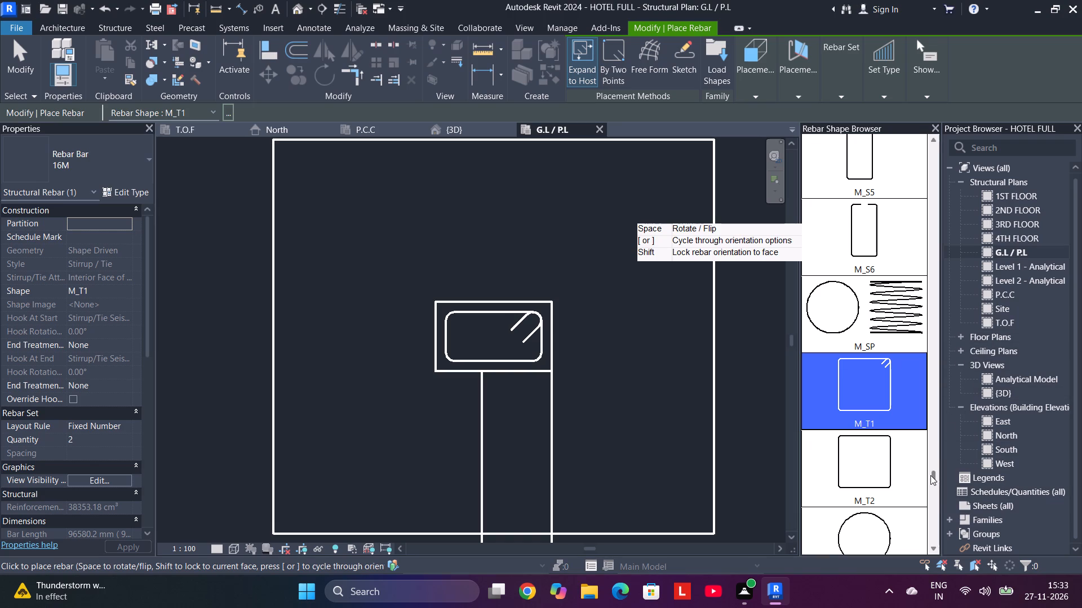
left_click_drag(930, 475, 930, 145)
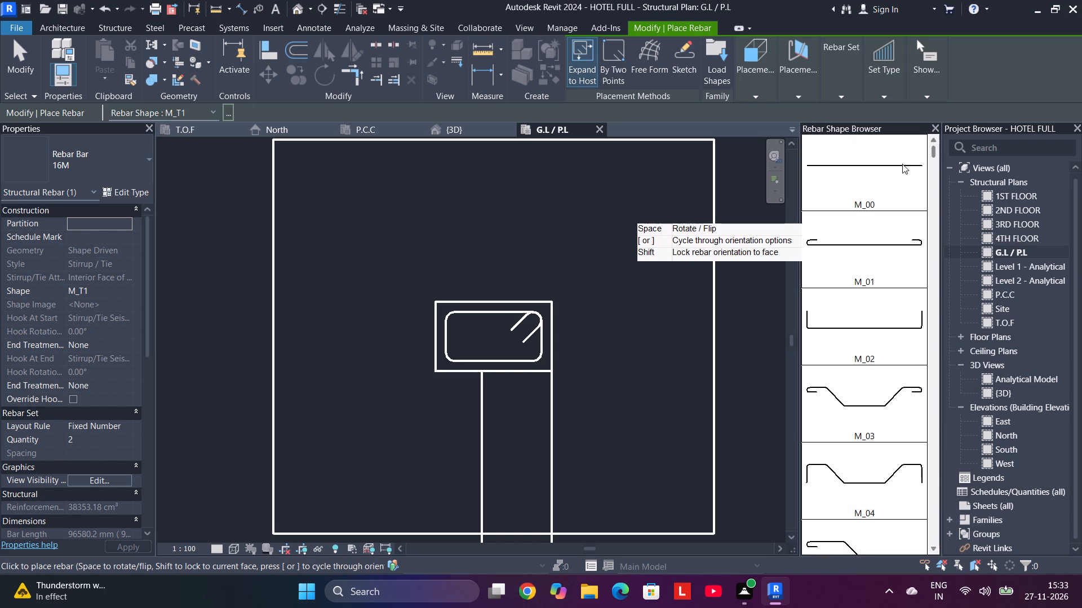
left_click(879, 159)
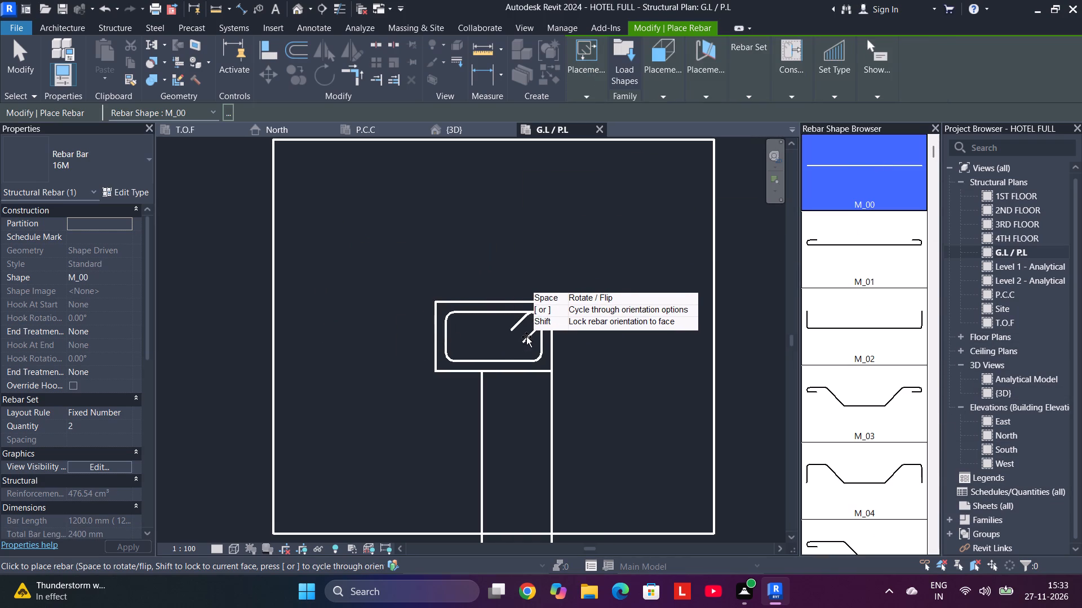
scroll(526, 324, "up", 3)
scroll(523, 327, "down", 3)
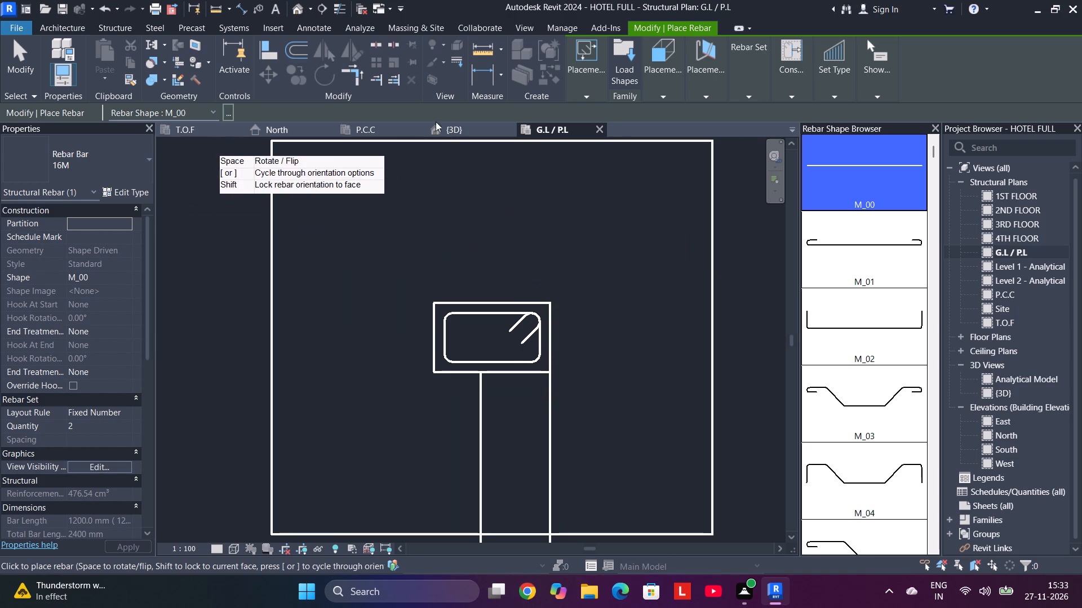
left_click(103, 152)
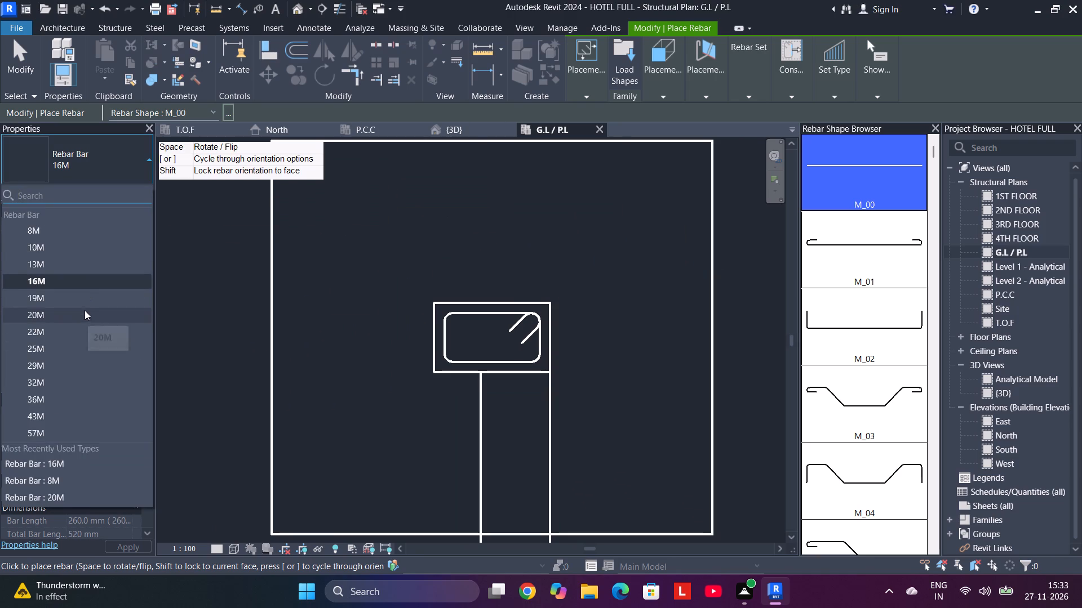
left_click(85, 310)
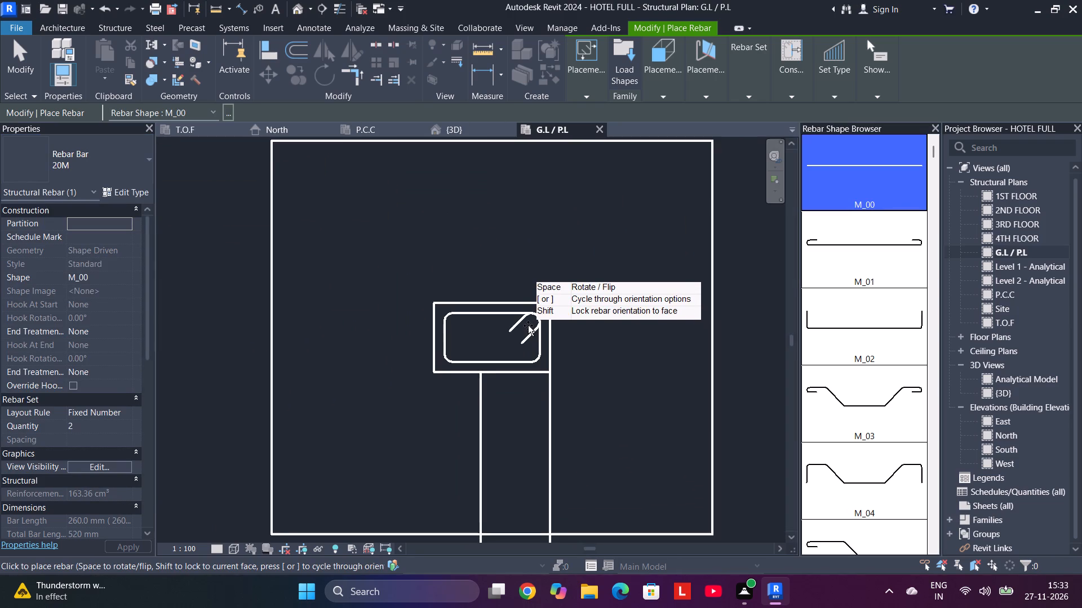
scroll(517, 330, "down", 10)
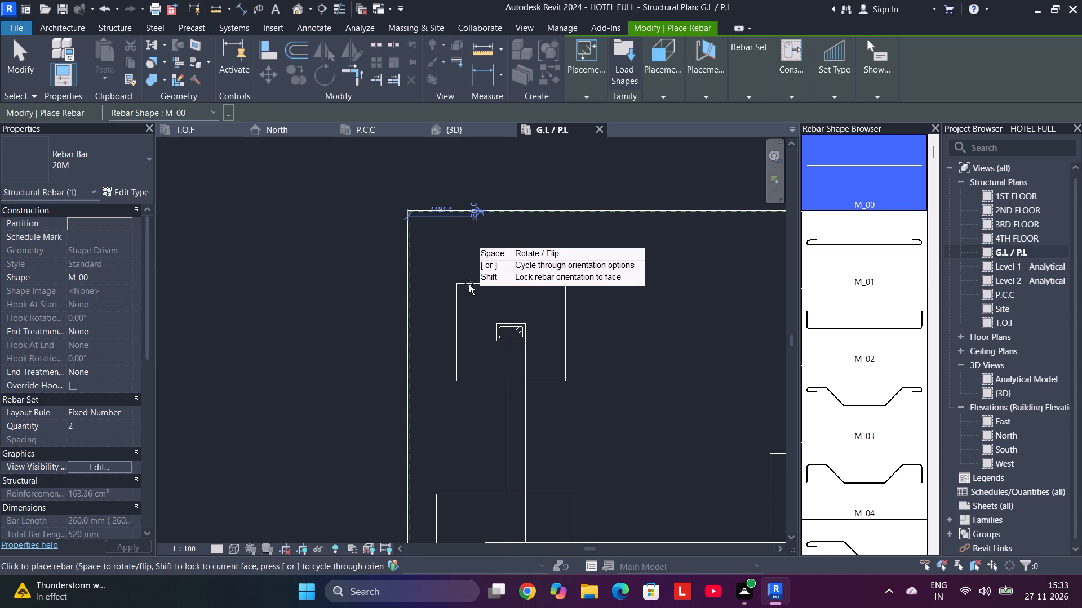
scroll(469, 275, "up", 4)
middle_click_drag(436, 204, 418, 332)
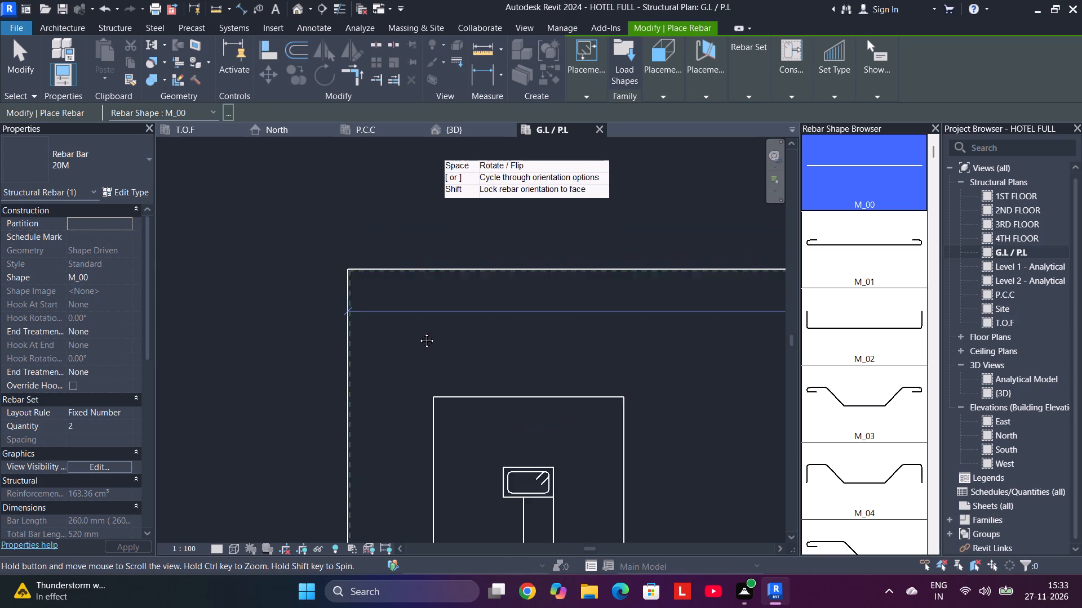
middle_click_drag(418, 332, 416, 362)
scroll(416, 362, "up", 1)
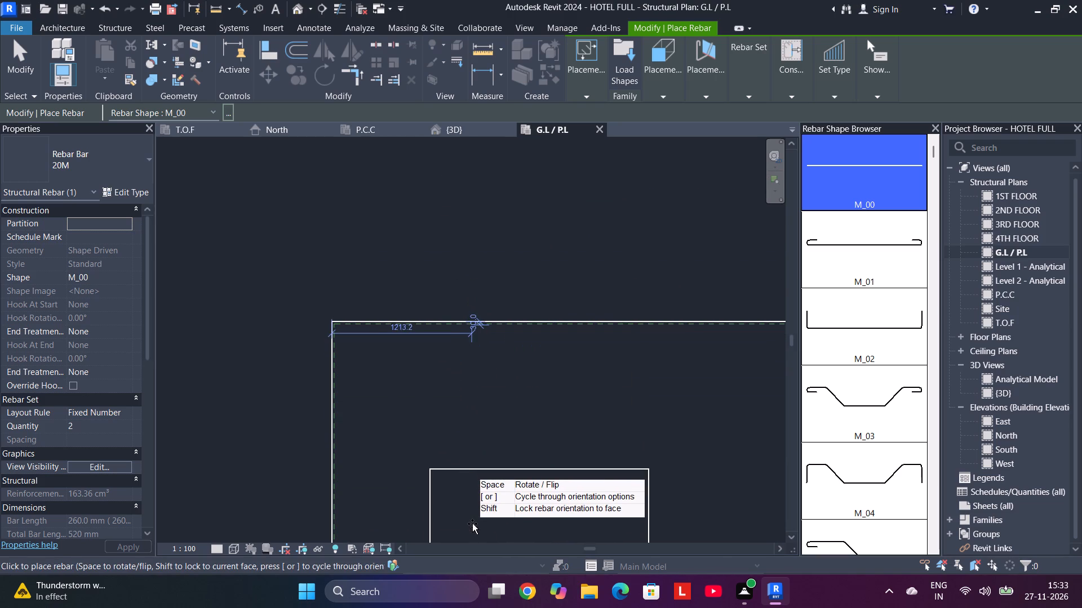
left_click(458, 497)
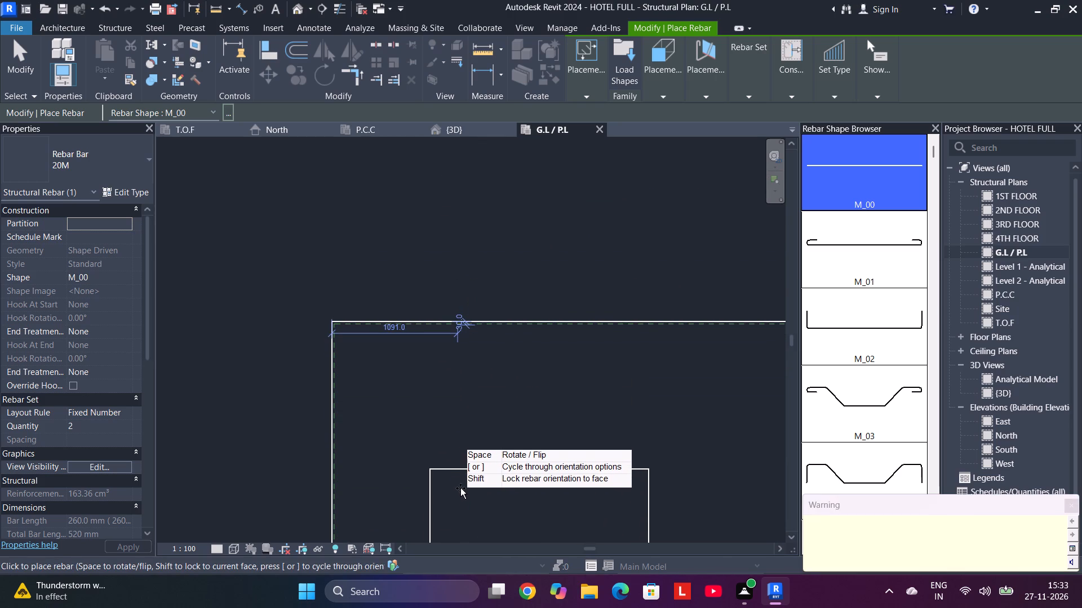
scroll(515, 369, "down", 5)
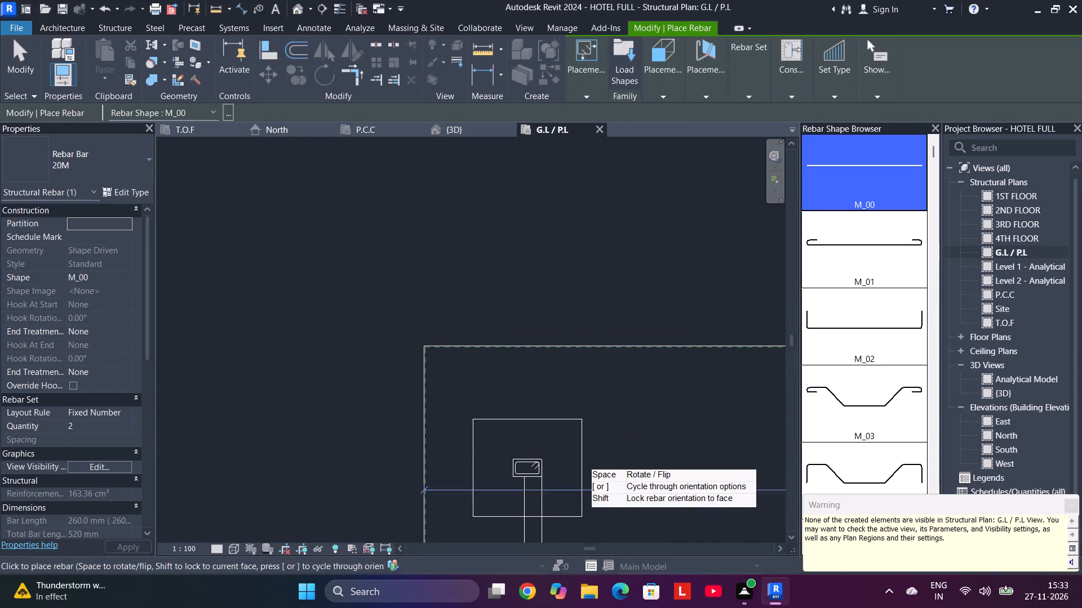
left_click(1074, 506)
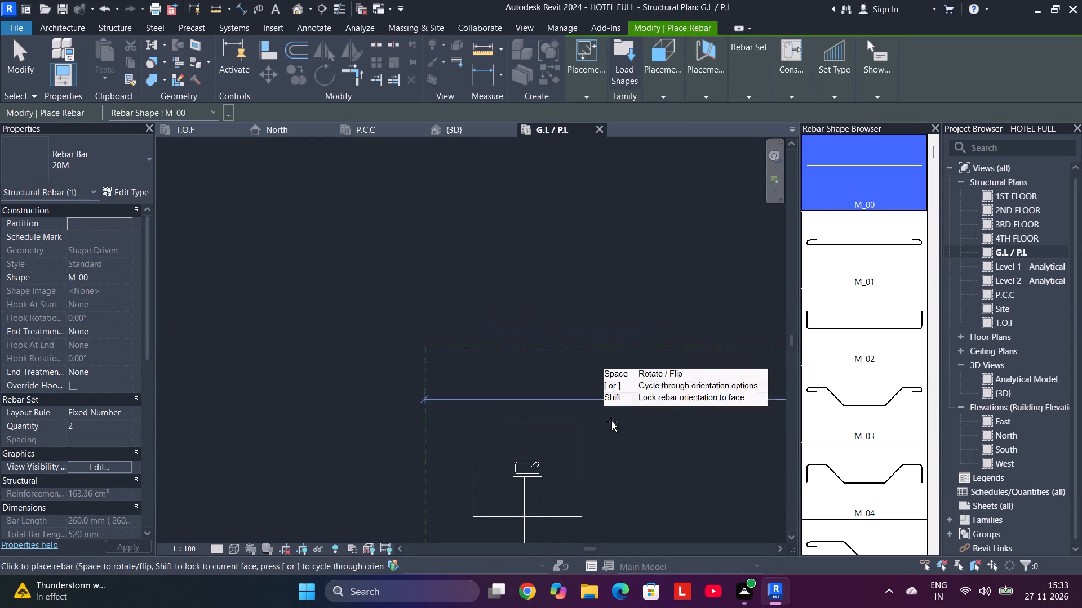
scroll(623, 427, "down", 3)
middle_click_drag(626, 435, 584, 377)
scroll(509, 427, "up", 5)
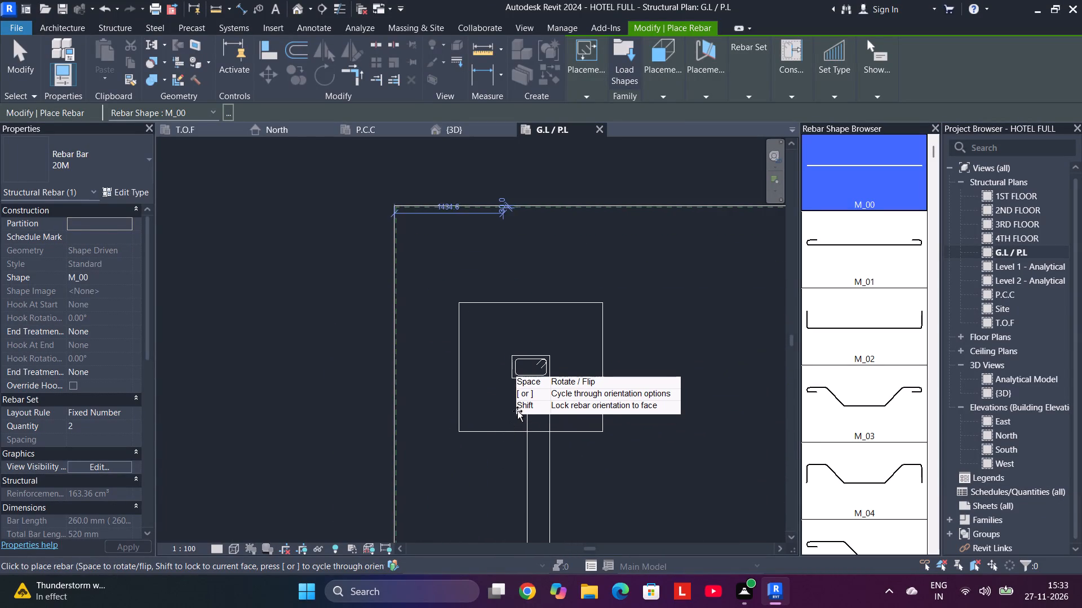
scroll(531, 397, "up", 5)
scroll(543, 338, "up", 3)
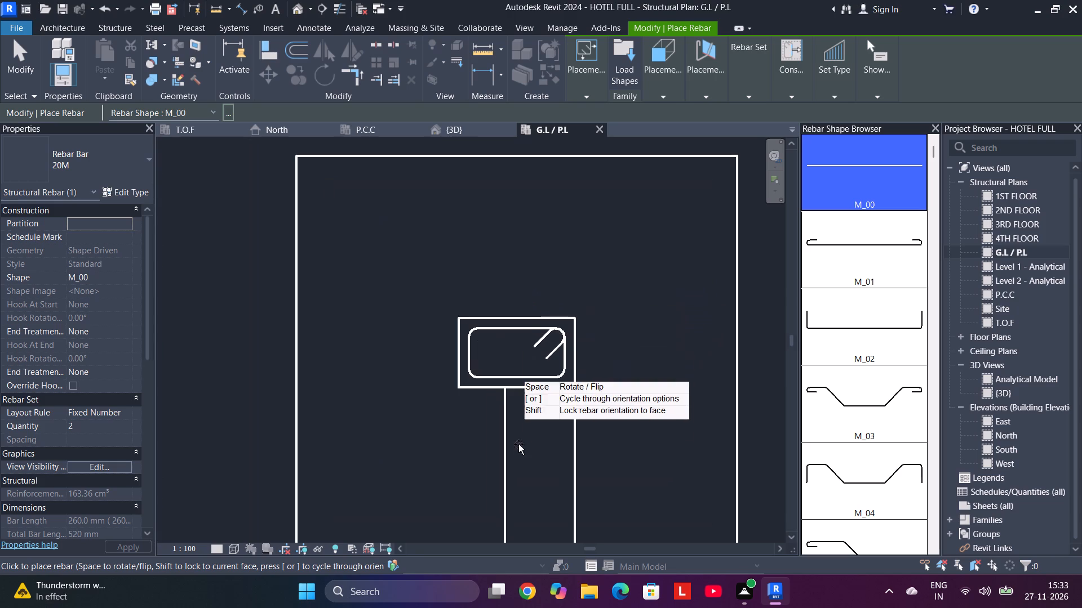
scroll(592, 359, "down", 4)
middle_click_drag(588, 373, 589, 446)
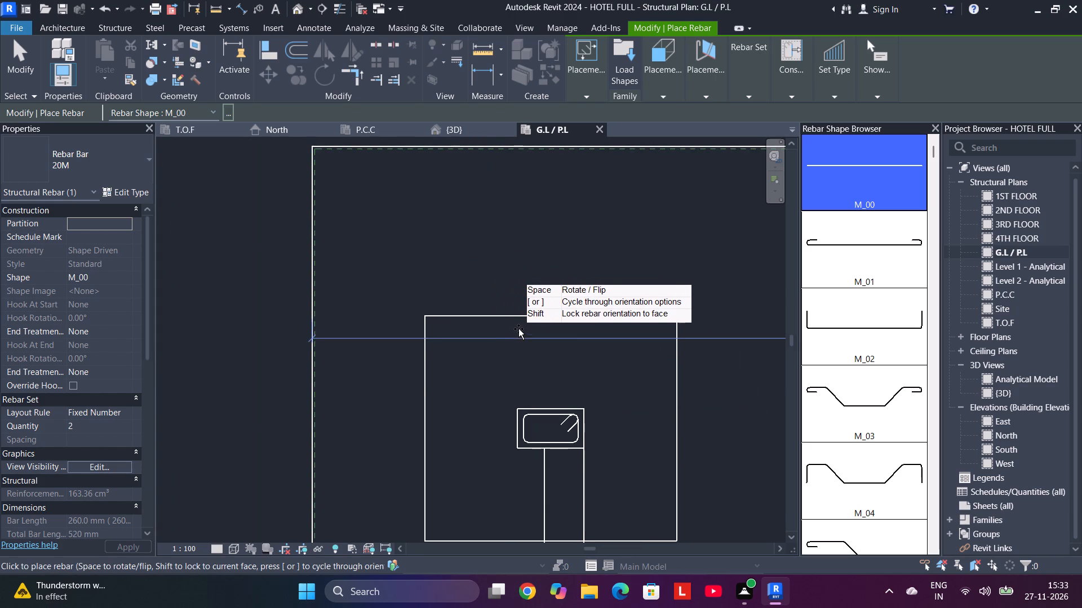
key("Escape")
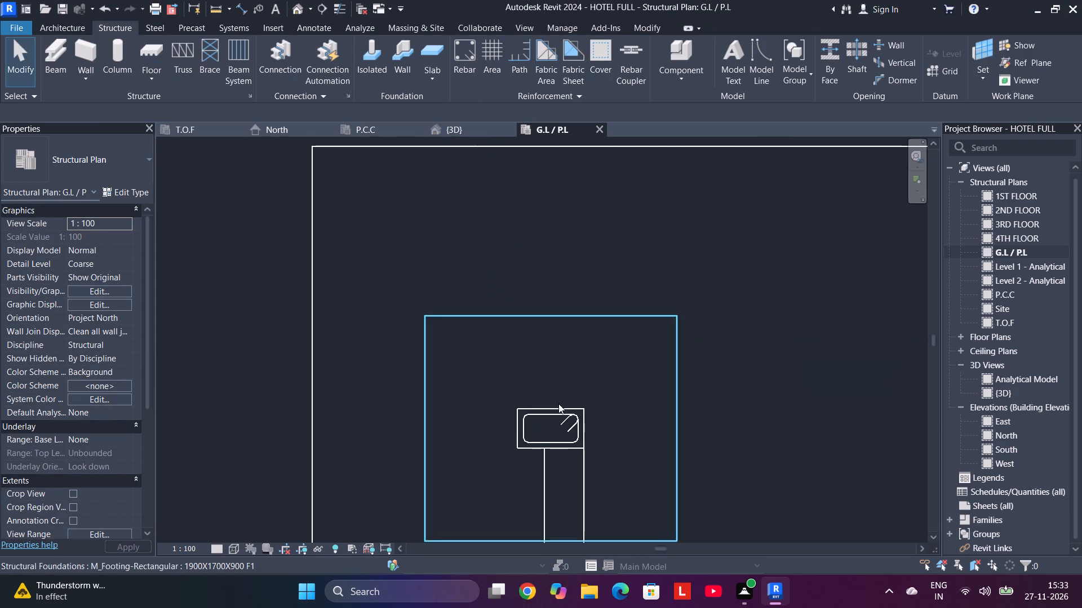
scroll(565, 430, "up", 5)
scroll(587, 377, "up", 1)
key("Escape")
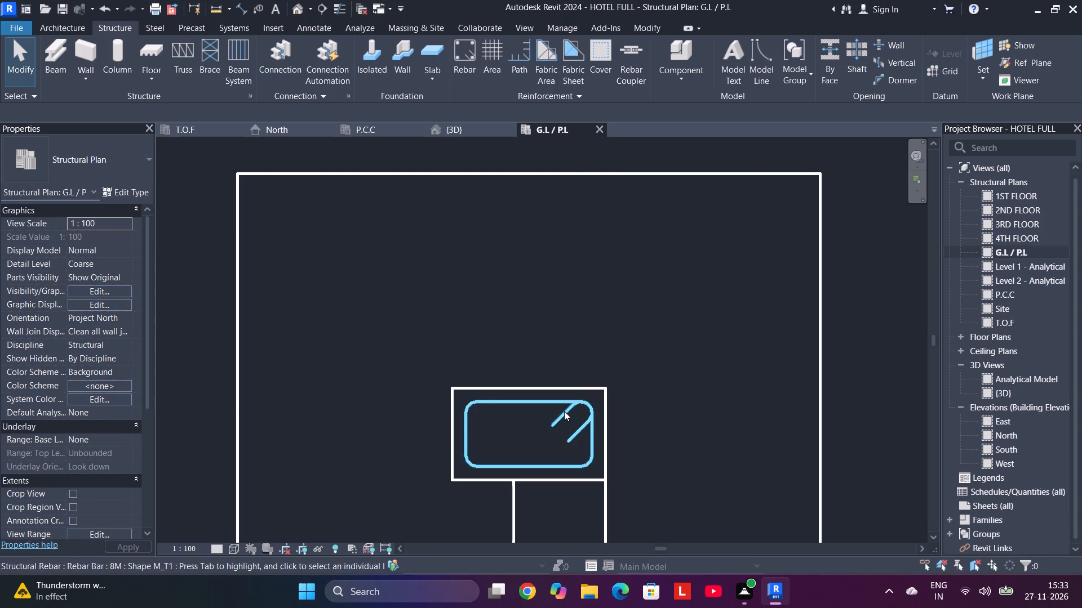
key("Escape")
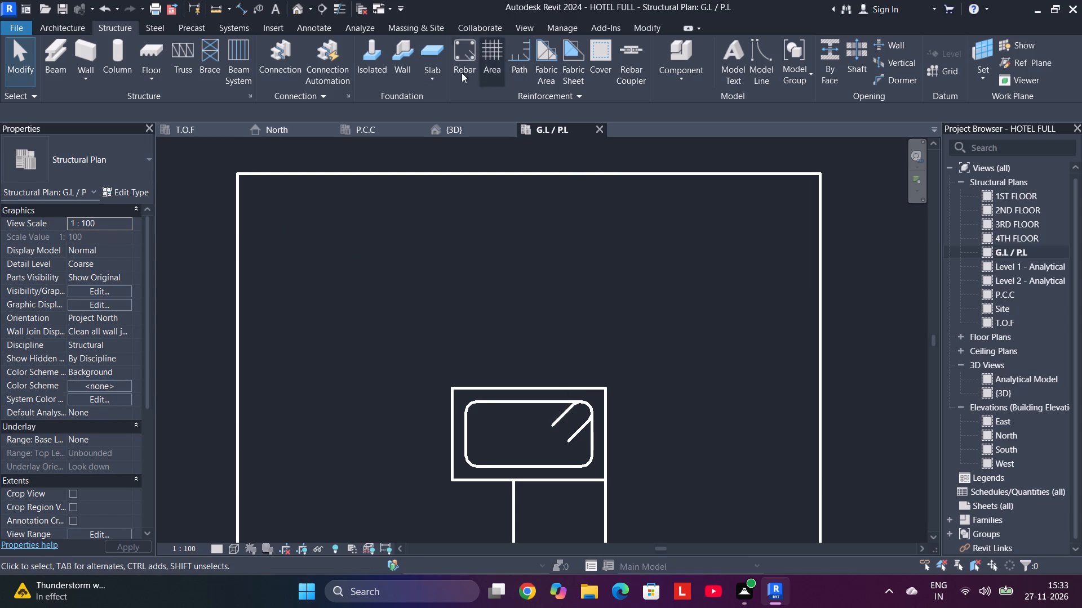
Place straight 20M rebar of shape M_00 in the surrounding slab, in the gap between column U 1's footing and the adjacent footing.
left_click(463, 73)
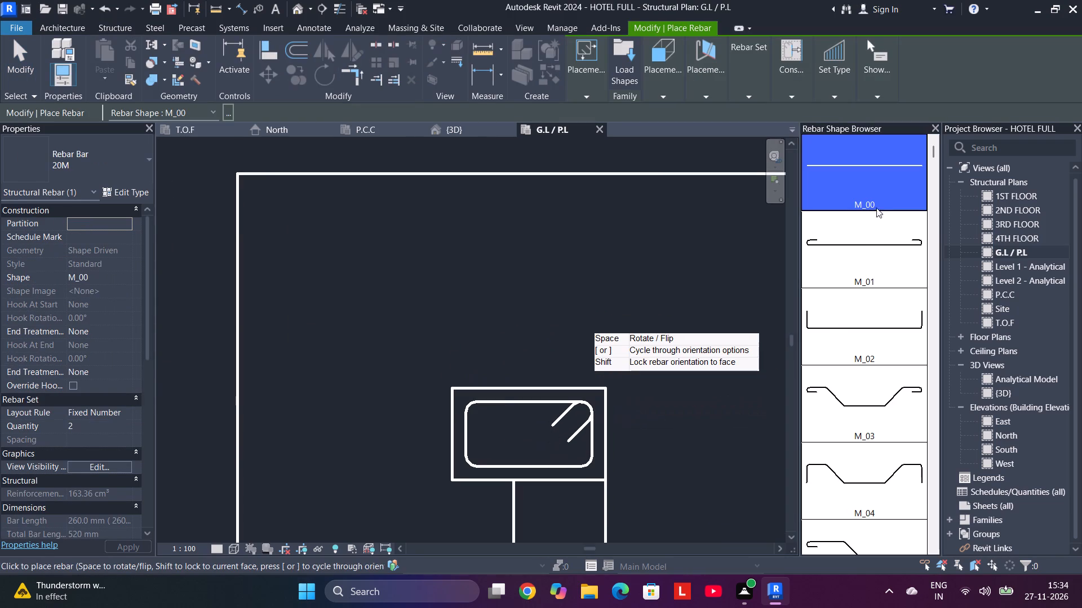
left_click(879, 192)
scroll(562, 426, "down", 6)
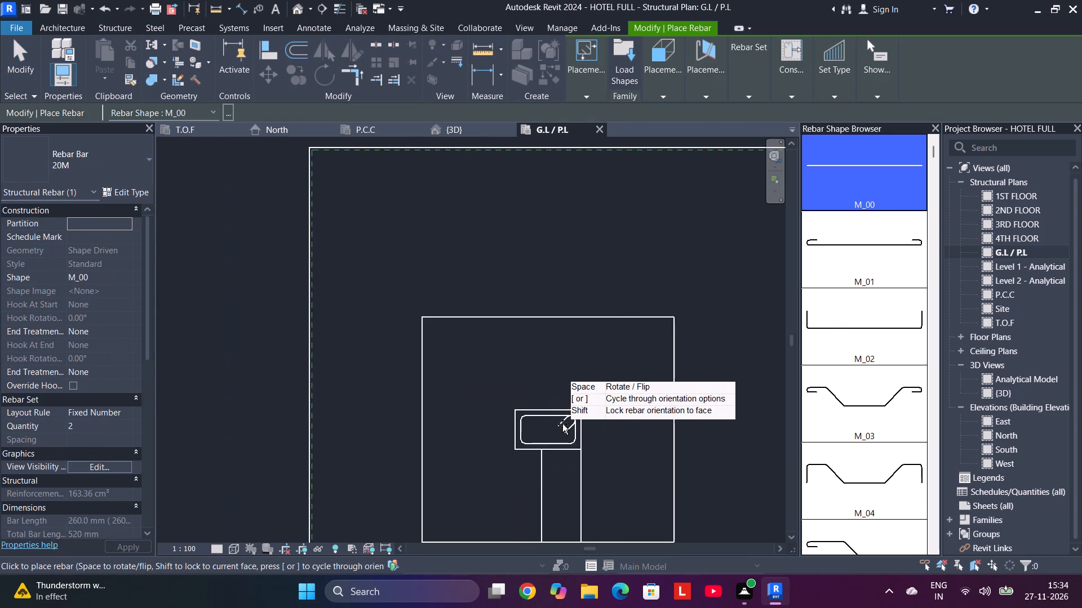
scroll(562, 424, "down", 6)
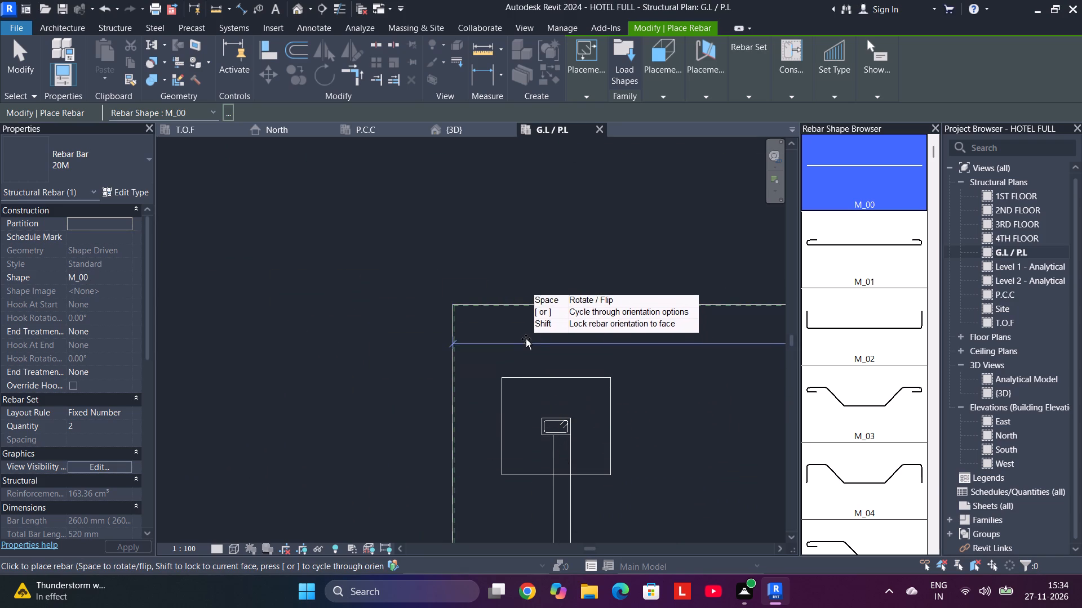
middle_click_drag(539, 349, 183, 318)
scroll(289, 327, "down", 10)
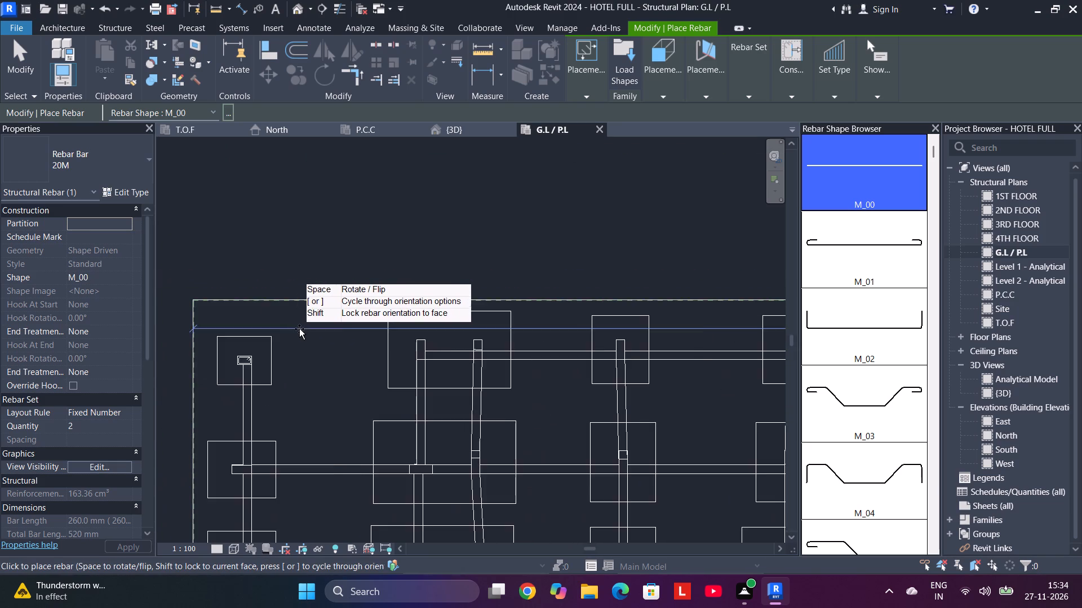
scroll(354, 343, "down", 3)
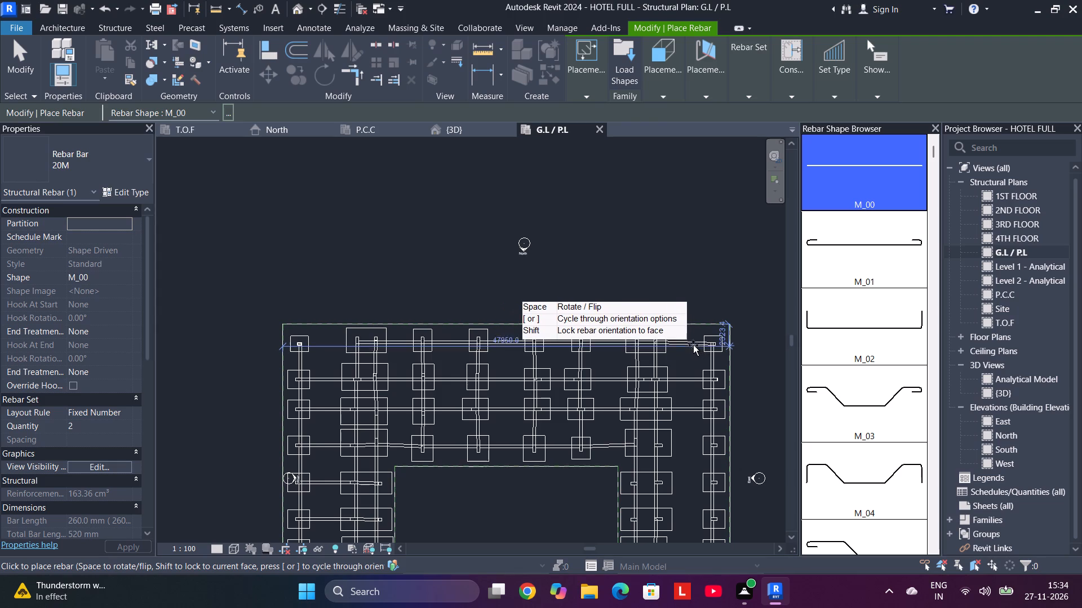
key("space")
scroll(360, 350, "up", 3)
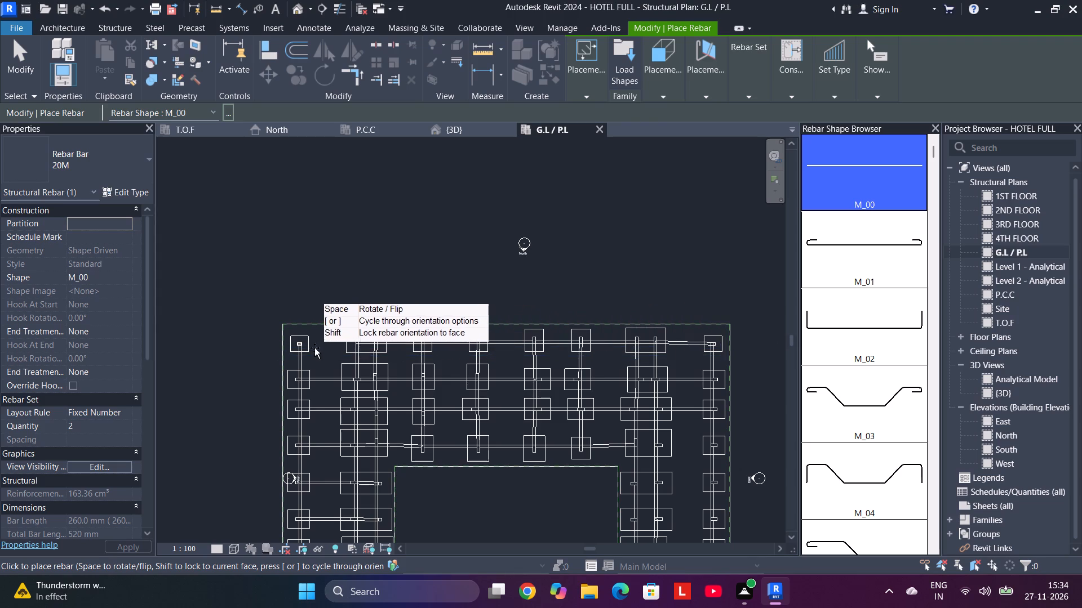
scroll(314, 348, "up", 1)
scroll(261, 339, "up", 9)
key("space")
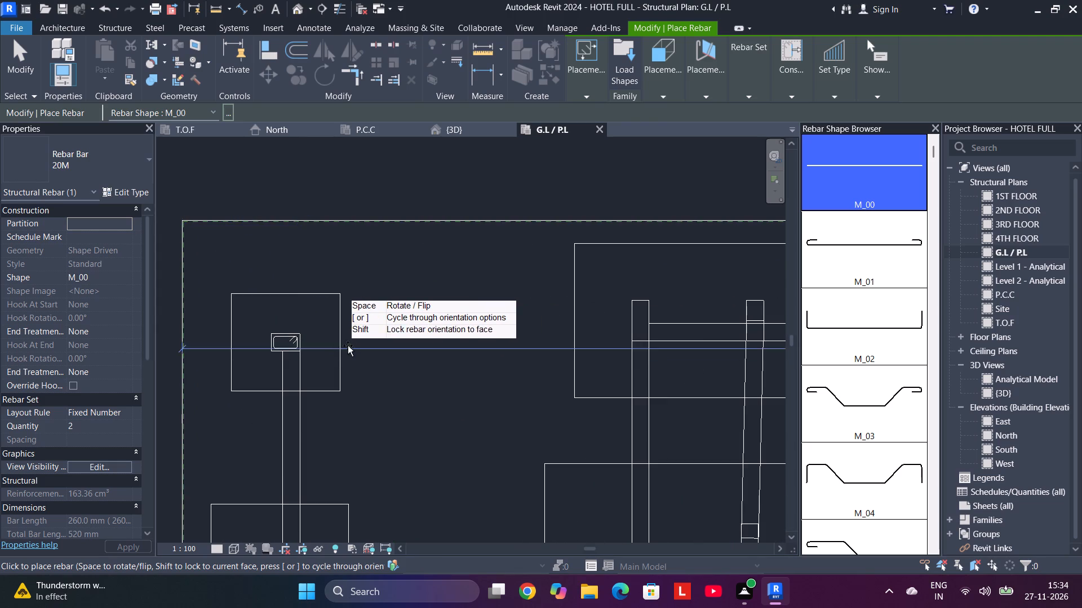
scroll(384, 354, "down", 4)
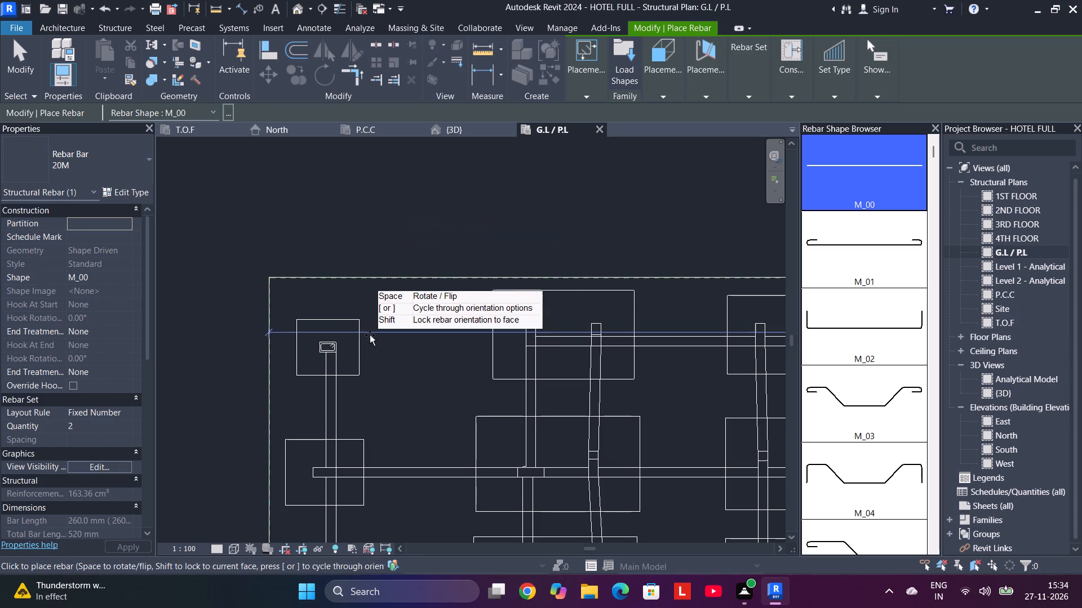
left_click(385, 345)
scroll(387, 343, "down", 6)
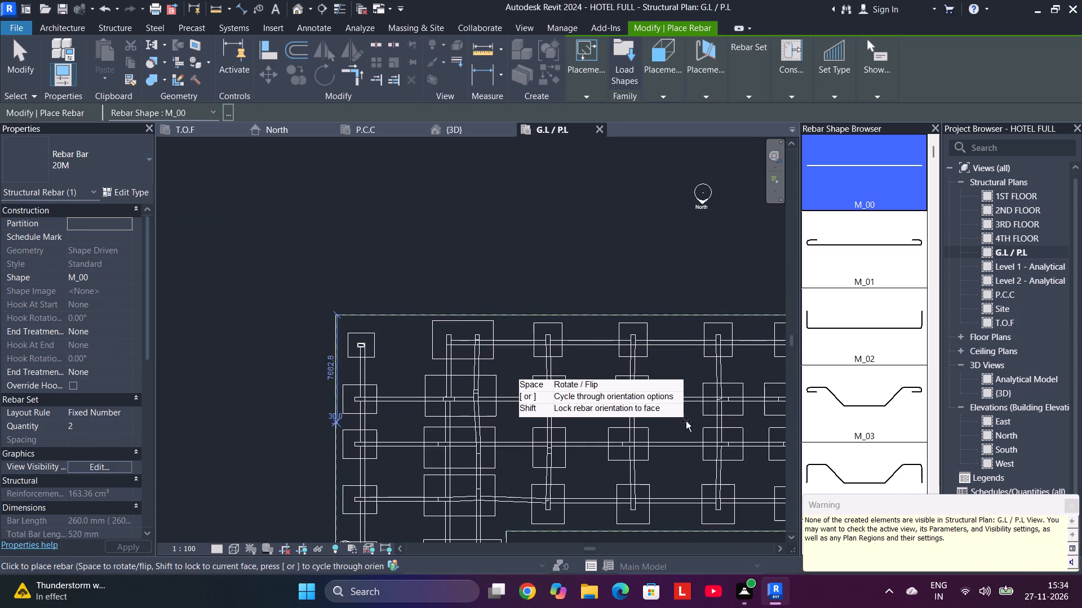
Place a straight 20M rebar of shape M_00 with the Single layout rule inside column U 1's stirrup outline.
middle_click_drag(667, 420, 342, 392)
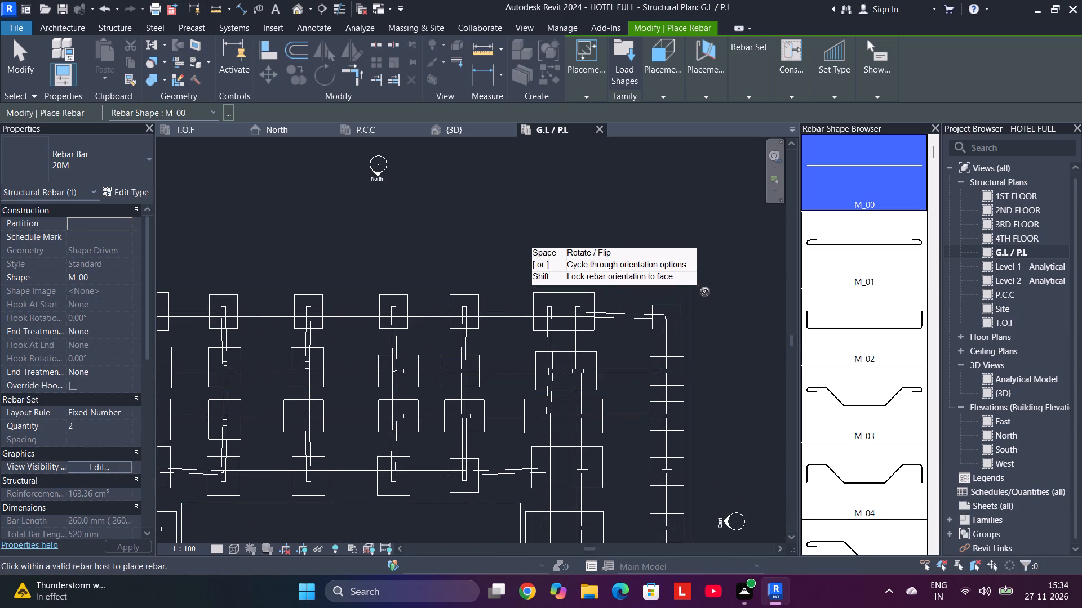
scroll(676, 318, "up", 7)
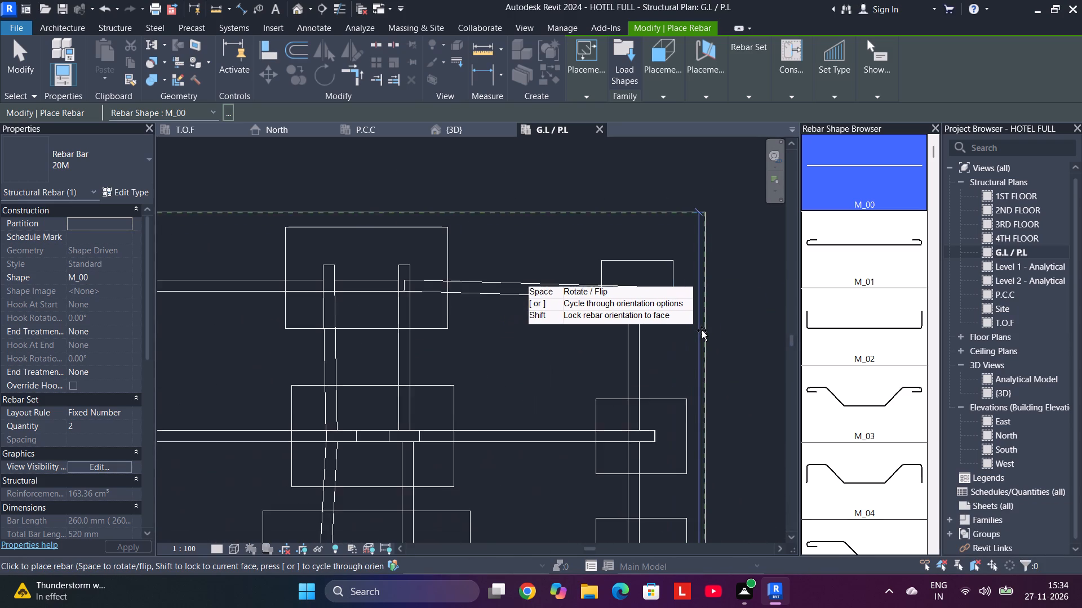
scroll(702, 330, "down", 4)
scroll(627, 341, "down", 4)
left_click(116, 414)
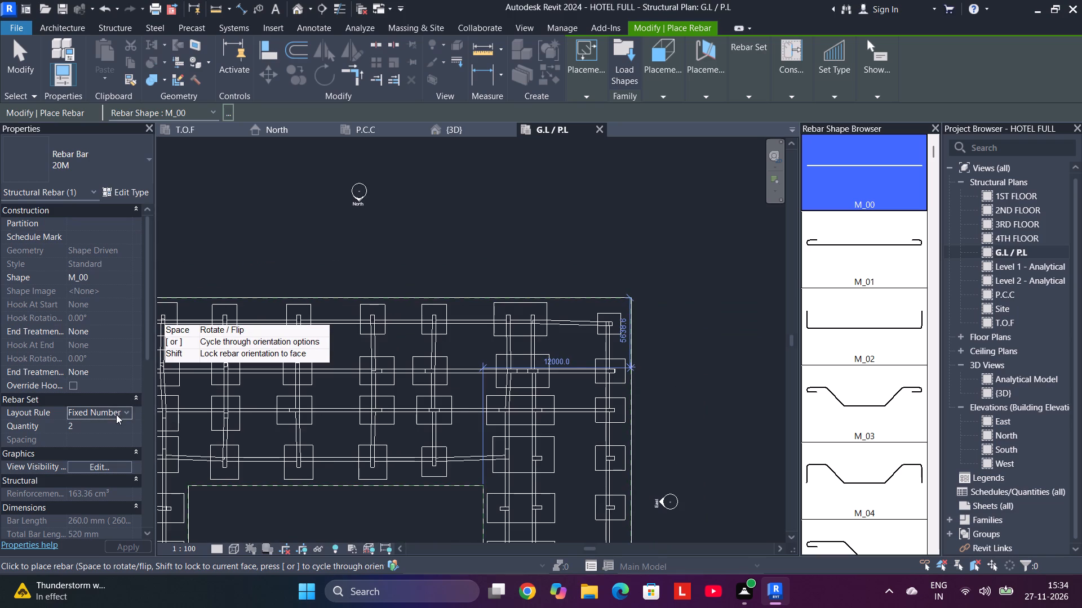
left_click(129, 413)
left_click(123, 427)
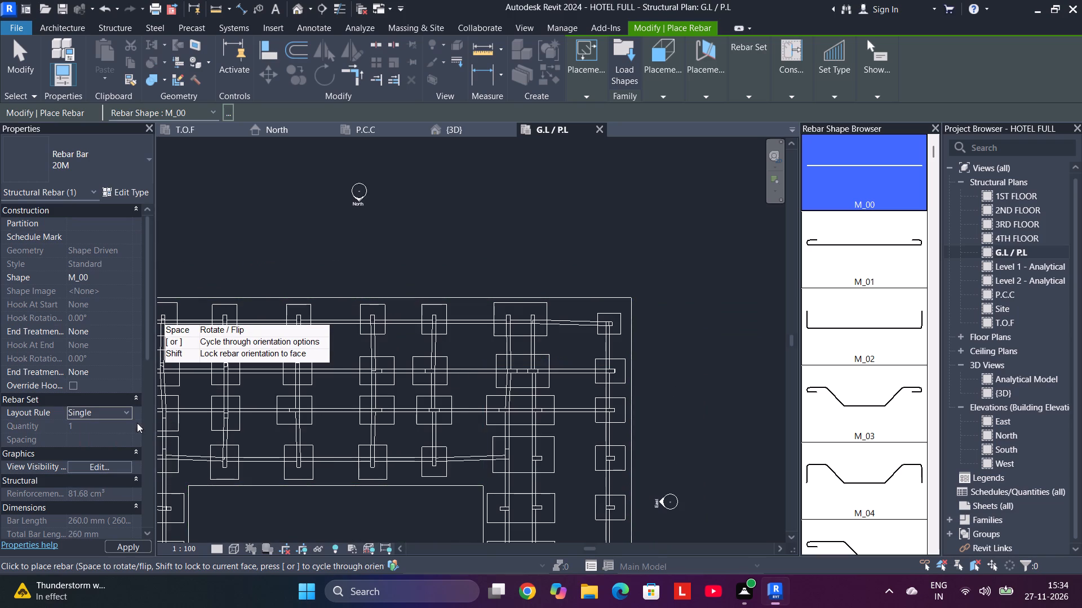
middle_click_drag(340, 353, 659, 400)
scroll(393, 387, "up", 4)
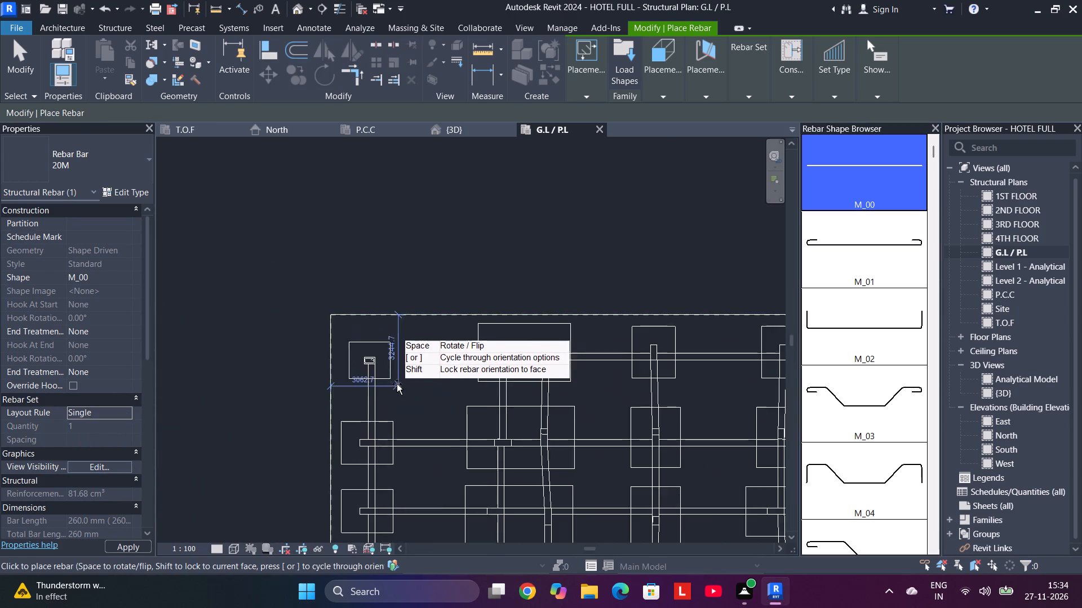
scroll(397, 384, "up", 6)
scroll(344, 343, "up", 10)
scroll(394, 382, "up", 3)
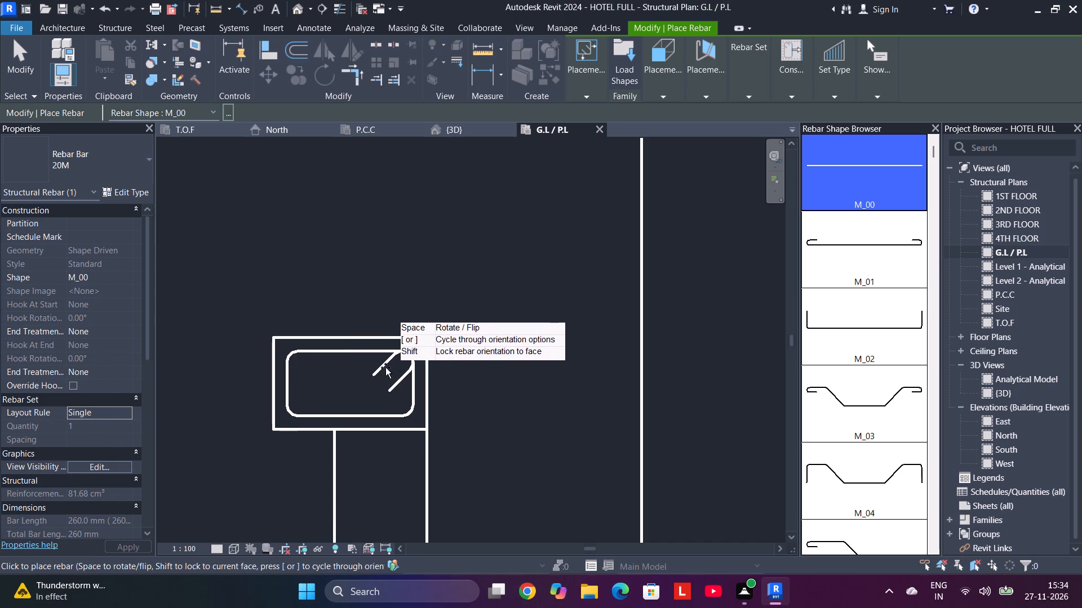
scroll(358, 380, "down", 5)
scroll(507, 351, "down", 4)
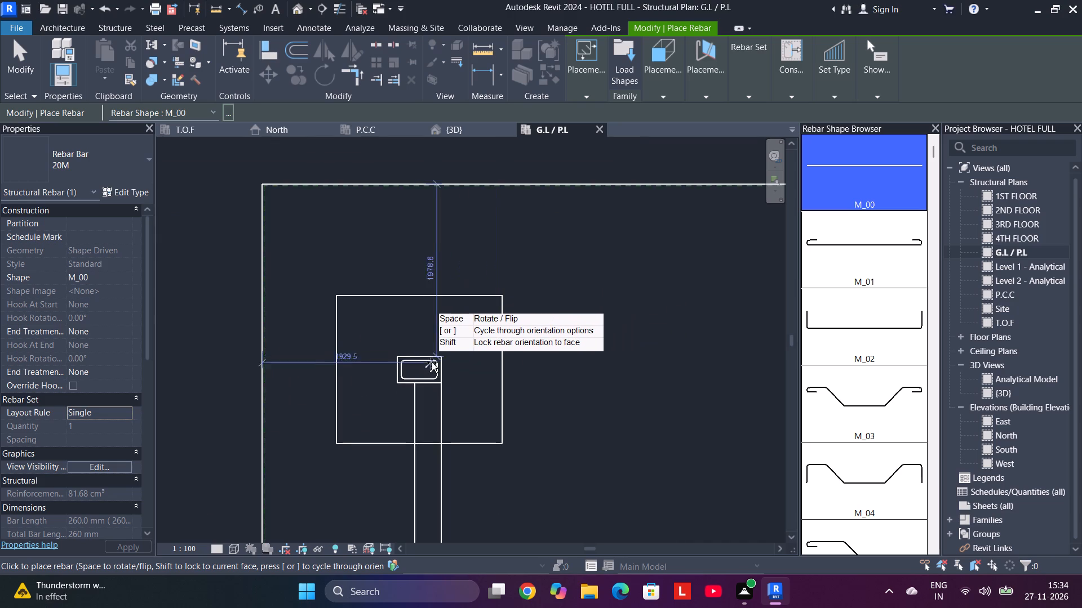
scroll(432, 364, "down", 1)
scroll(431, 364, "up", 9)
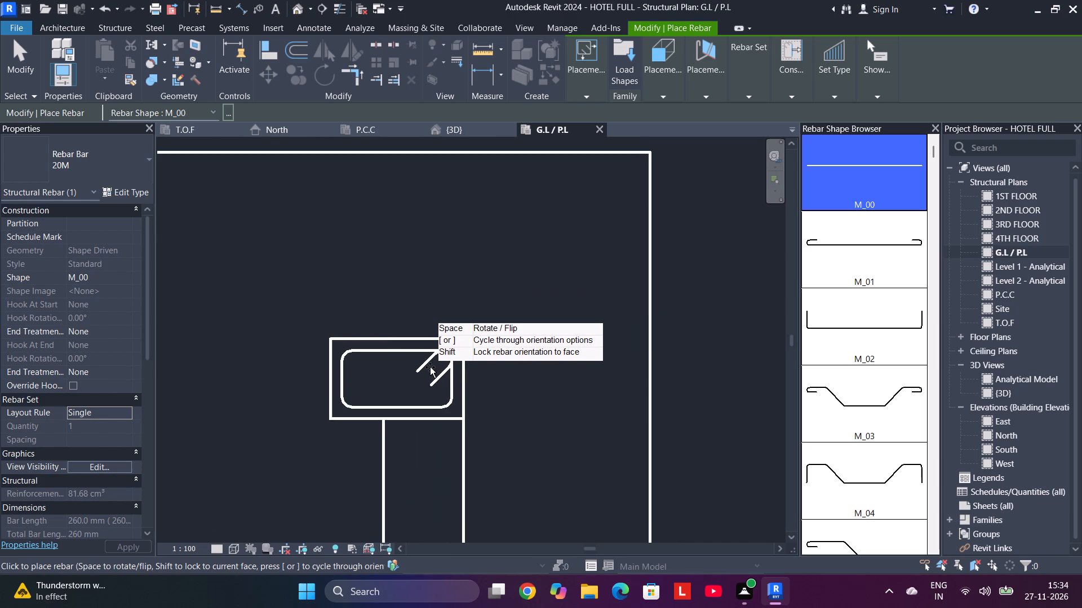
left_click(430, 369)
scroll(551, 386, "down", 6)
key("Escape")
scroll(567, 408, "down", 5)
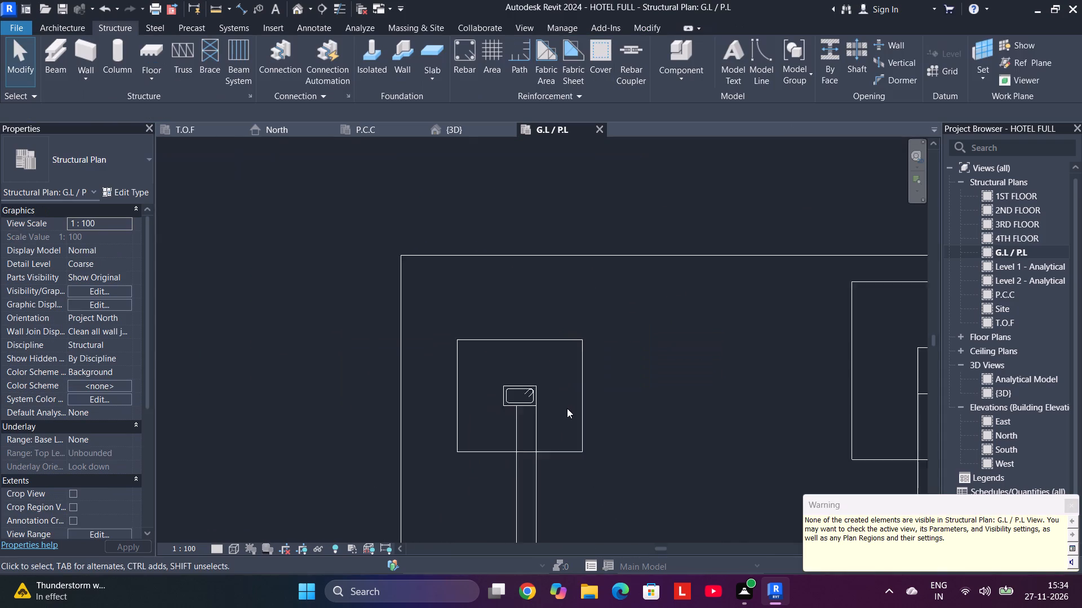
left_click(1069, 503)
Draw a horizontal building section across column U 1 and its footing, flipped to look north.
scroll(619, 346, "down", 5)
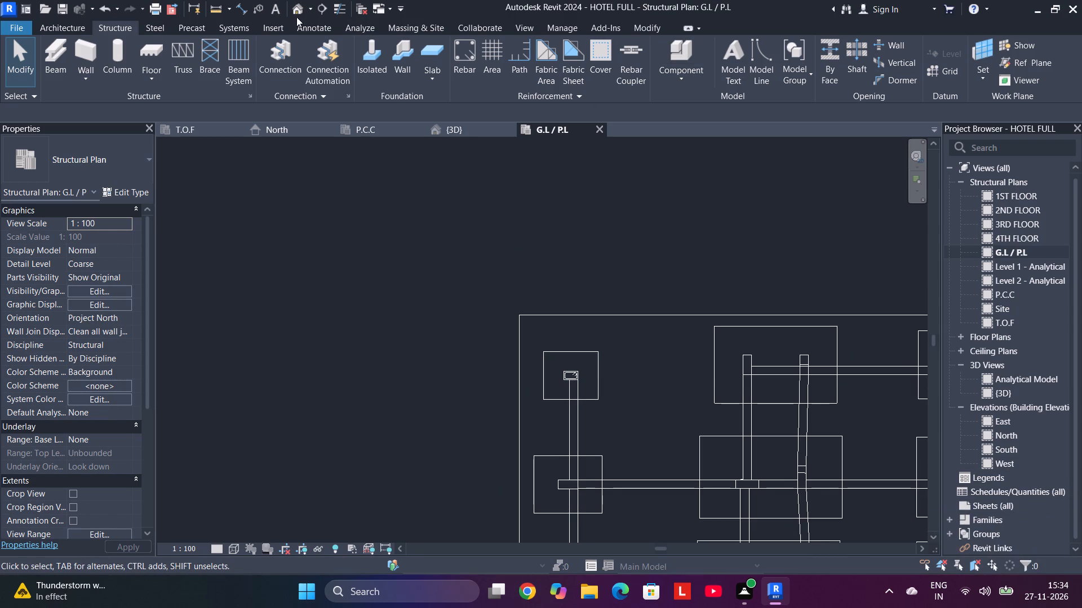
left_click(314, 6)
left_click(319, 6)
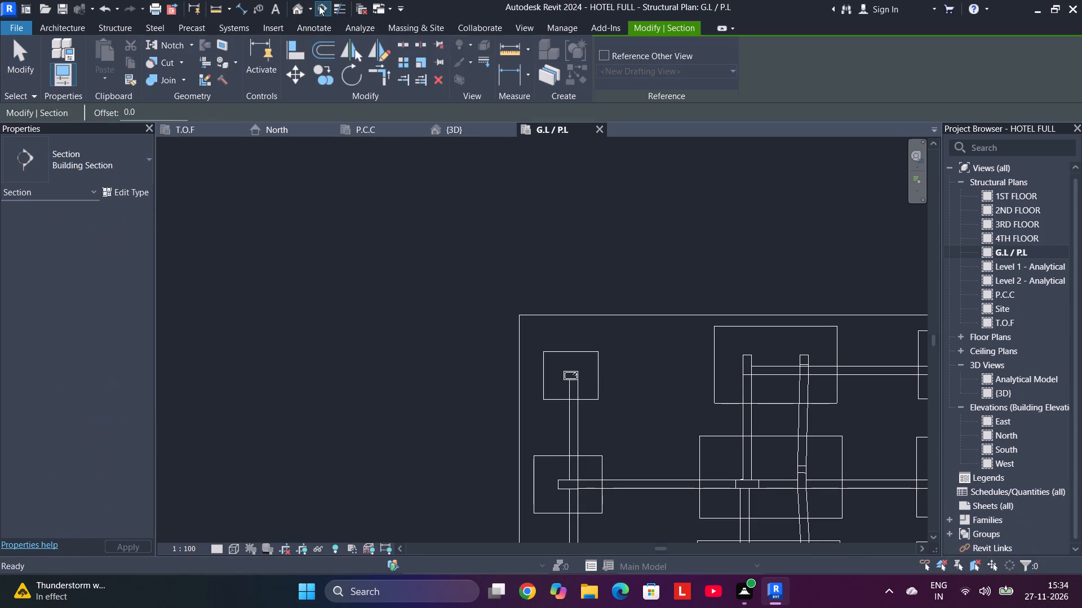
left_click(617, 379)
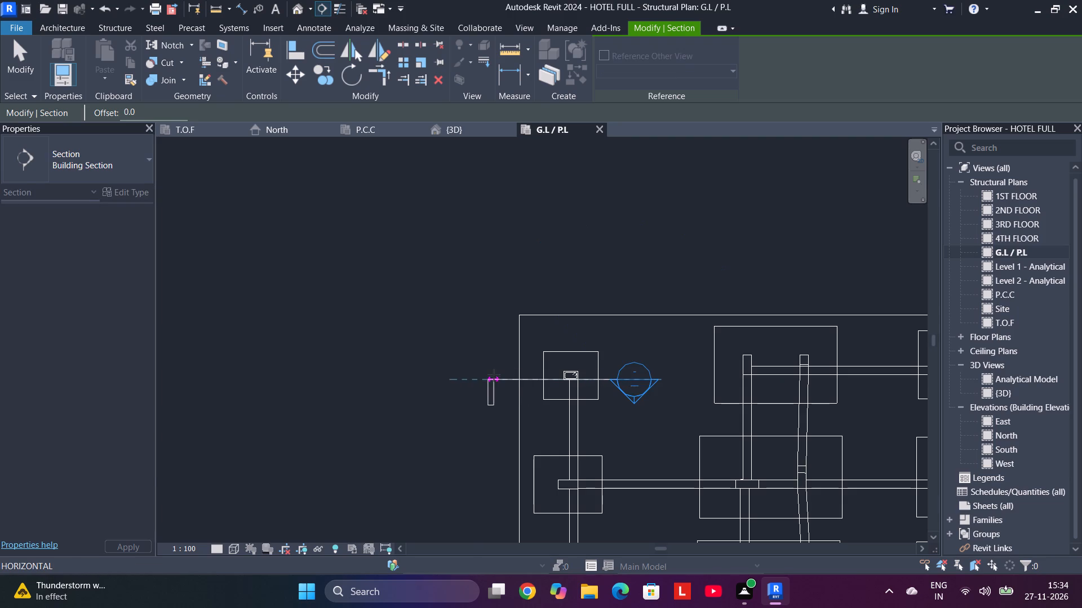
left_click(494, 375)
left_click(591, 347)
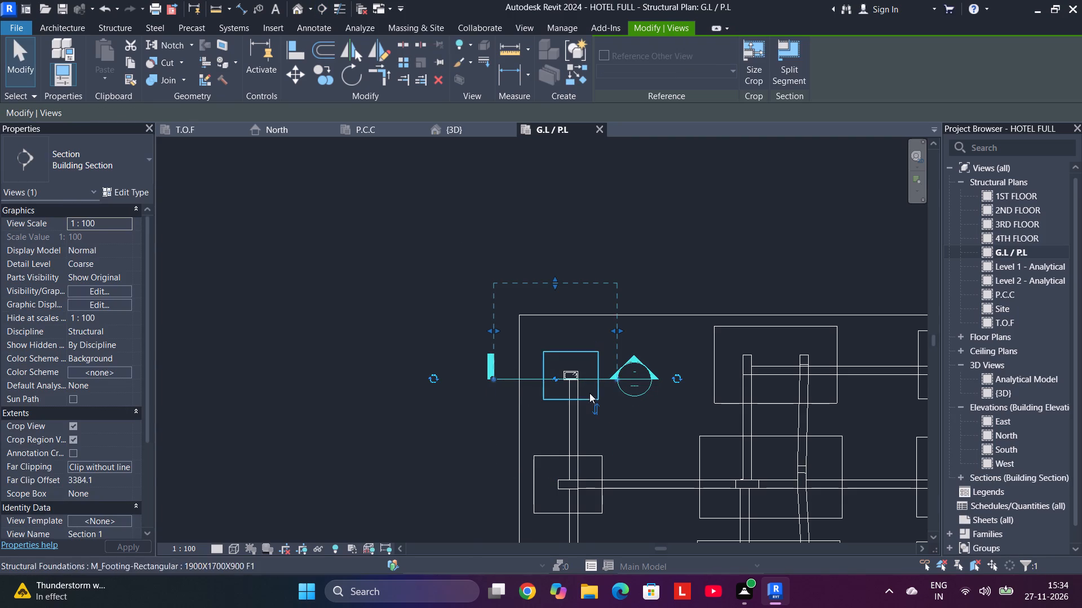
Nudge the section line slightly north across column U 1 and shorten its far clip depth to about 972 mm.
left_click_drag(540, 384, 543, 369)
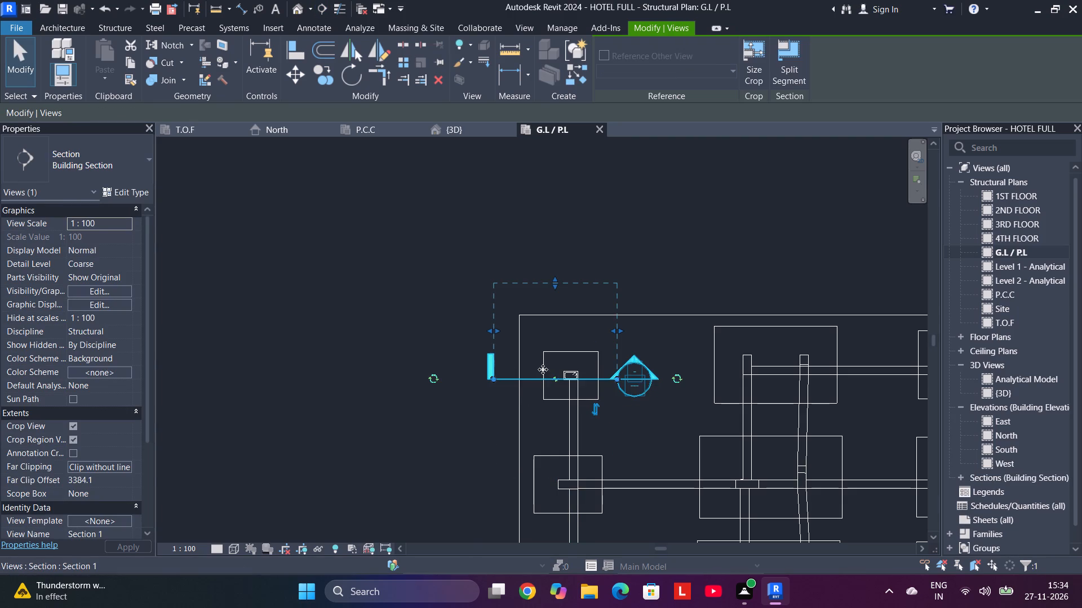
left_click_drag(543, 369, 544, 367)
left_click(530, 379)
key("Up")
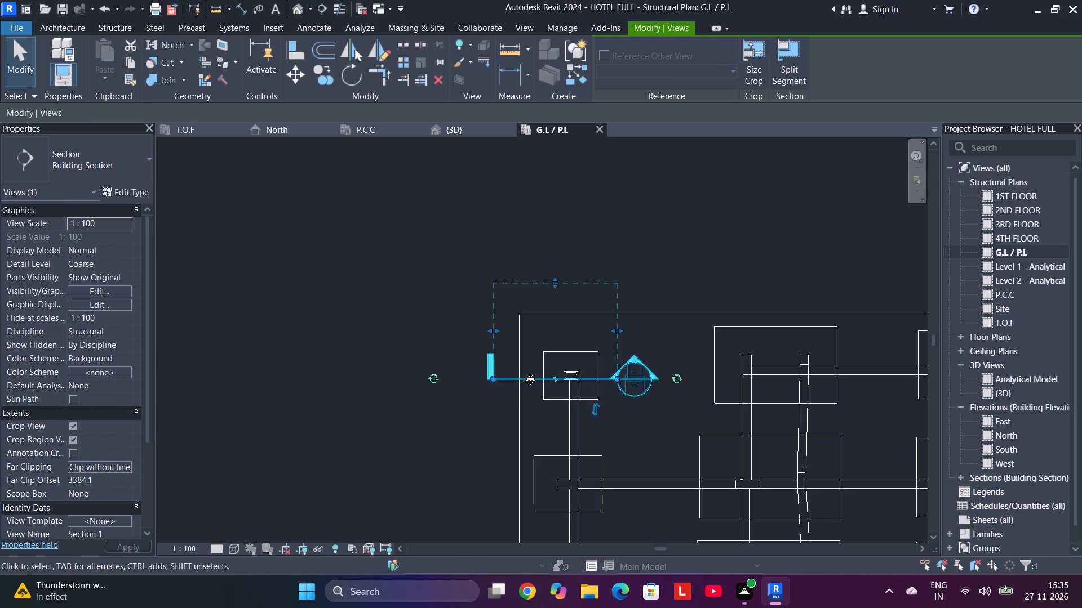
left_click_drag(556, 274, 551, 342)
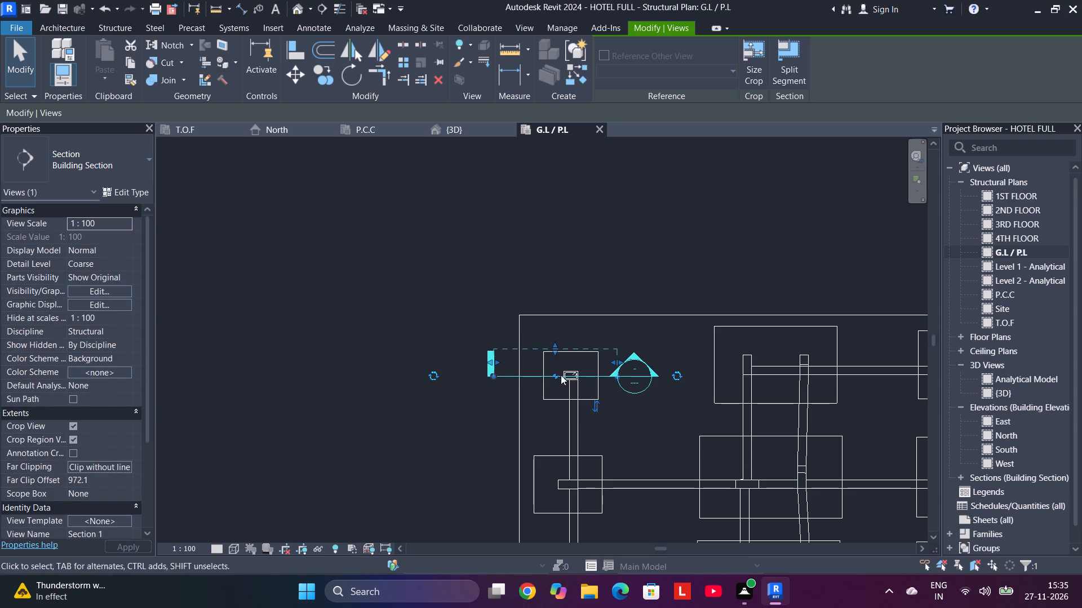
Go to the new section's view and delete the two vertical bars in the base slab beneath the footing.
right_click(529, 379)
left_click(616, 251)
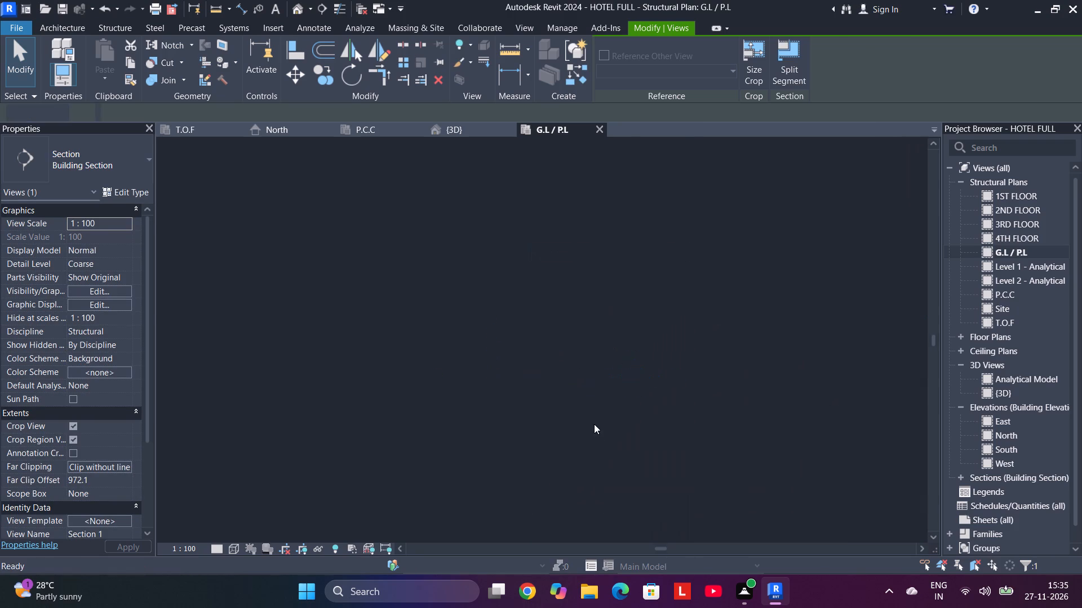
middle_click_drag(644, 284, 614, 441)
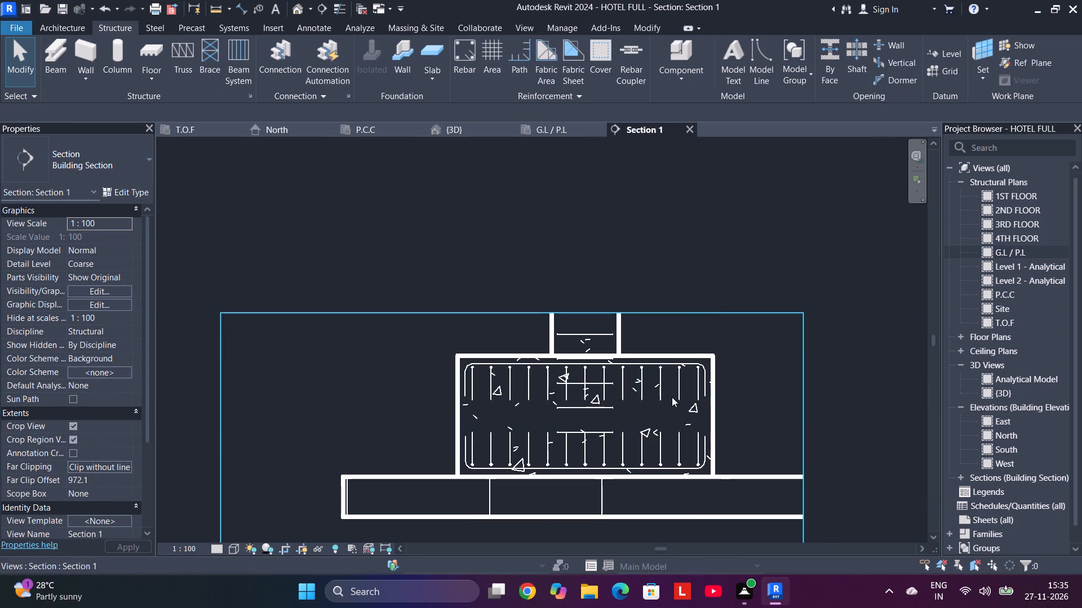
left_click_drag(629, 498, 467, 490)
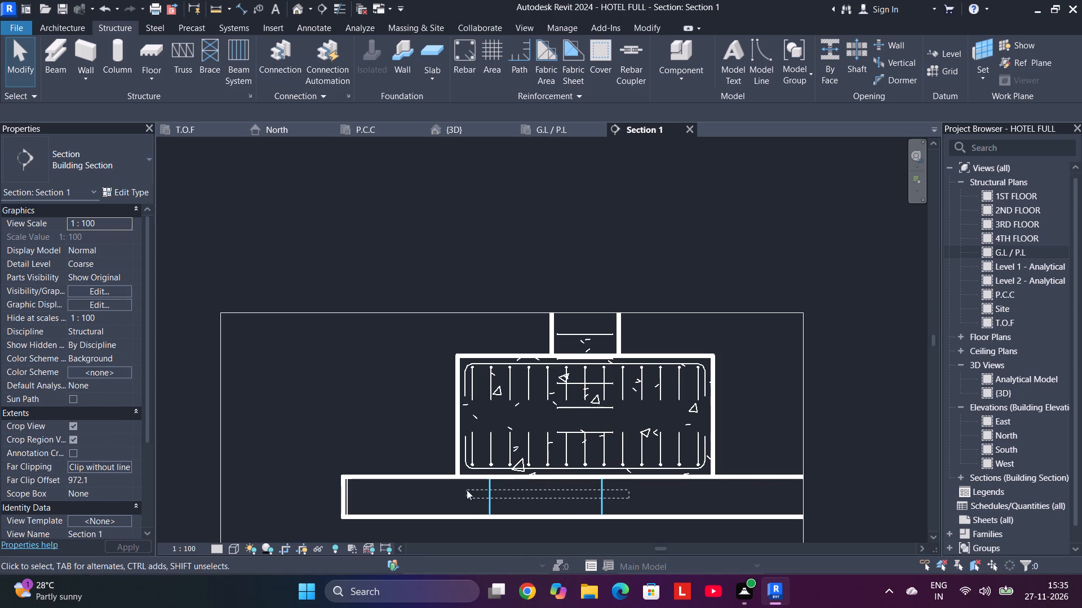
key("Delete")
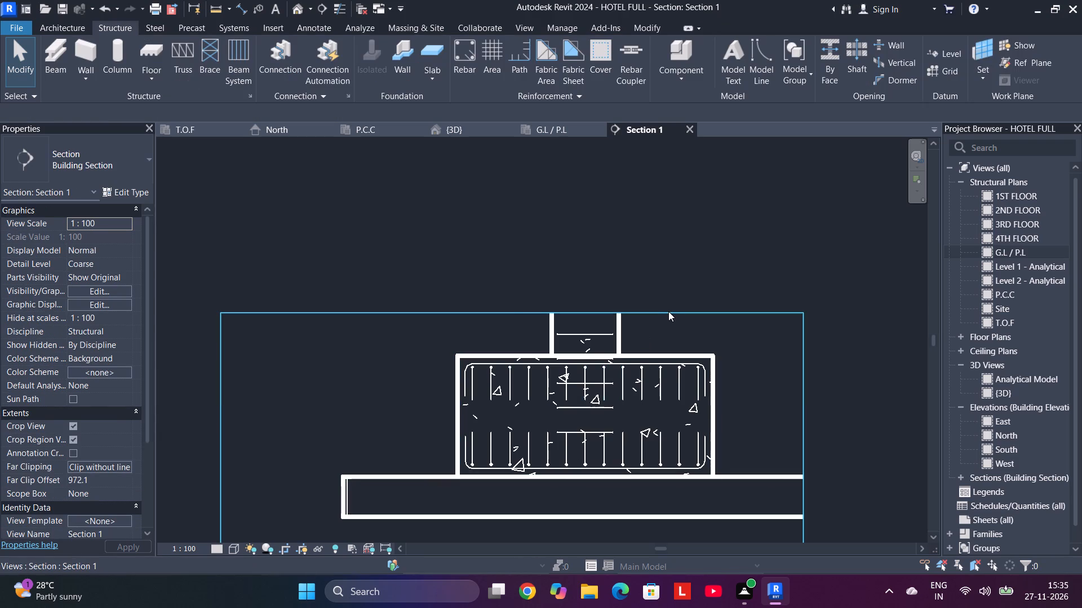
Extend the section's crop region upward to take in the full height of column U 1 above the footing.
left_click(668, 311)
left_click_drag(508, 316, 591, 180)
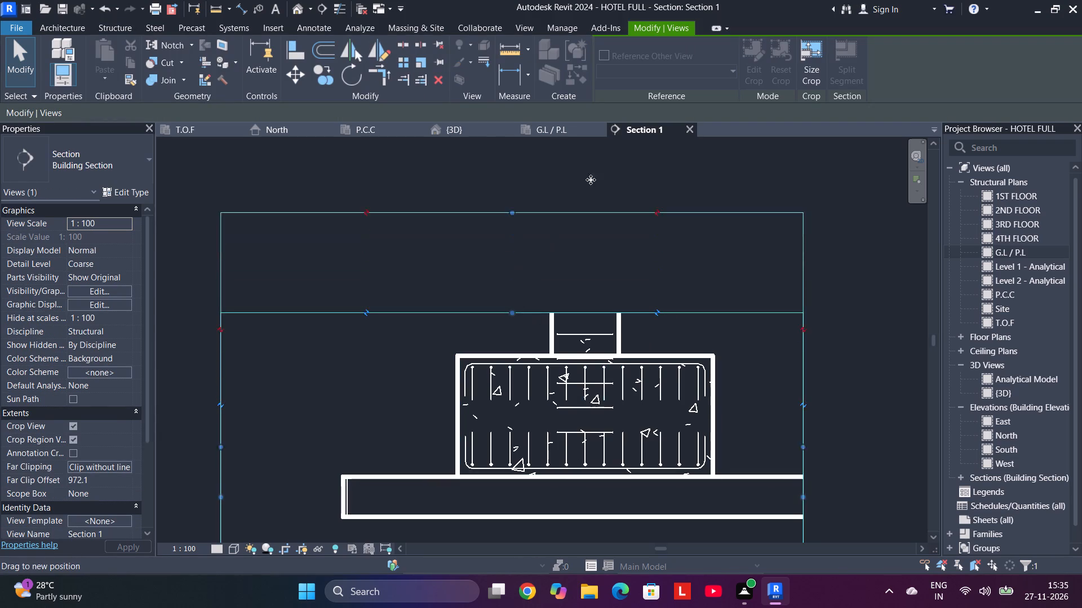
left_click_drag(591, 180, 596, 169)
middle_click_drag(631, 272, 635, 369)
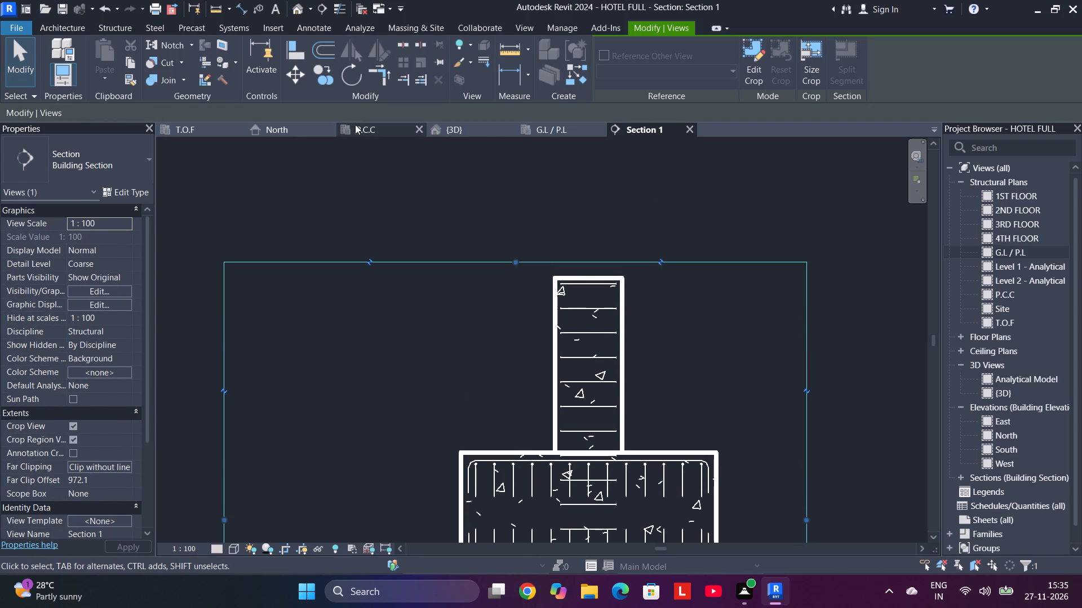
Examine column U 1 and the section line in the T.O.F plan and in the G.L / P.L plan.
left_click(206, 124)
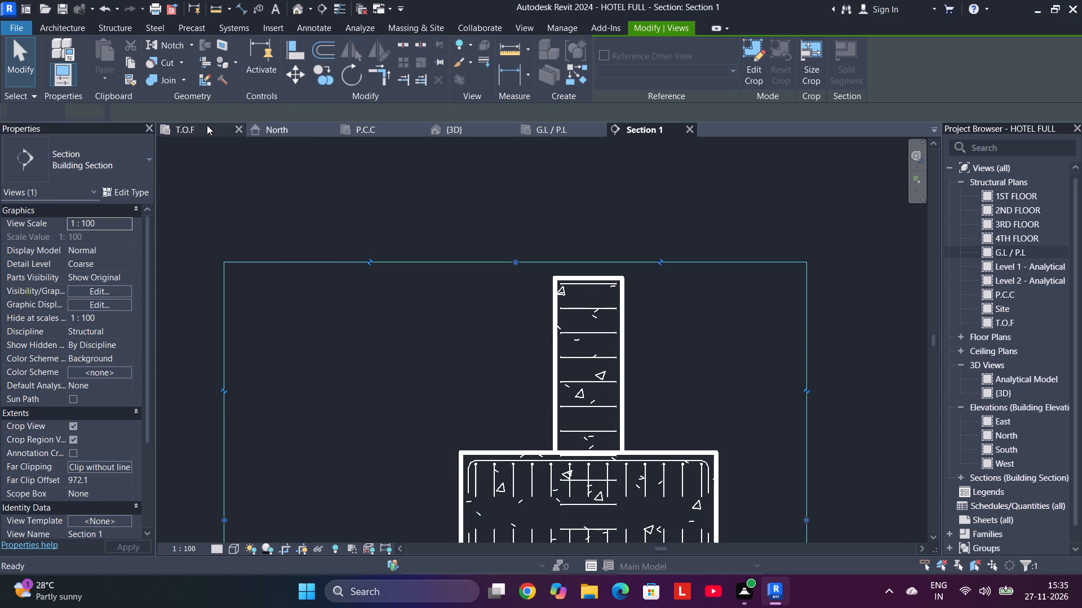
scroll(502, 335, "down", 7)
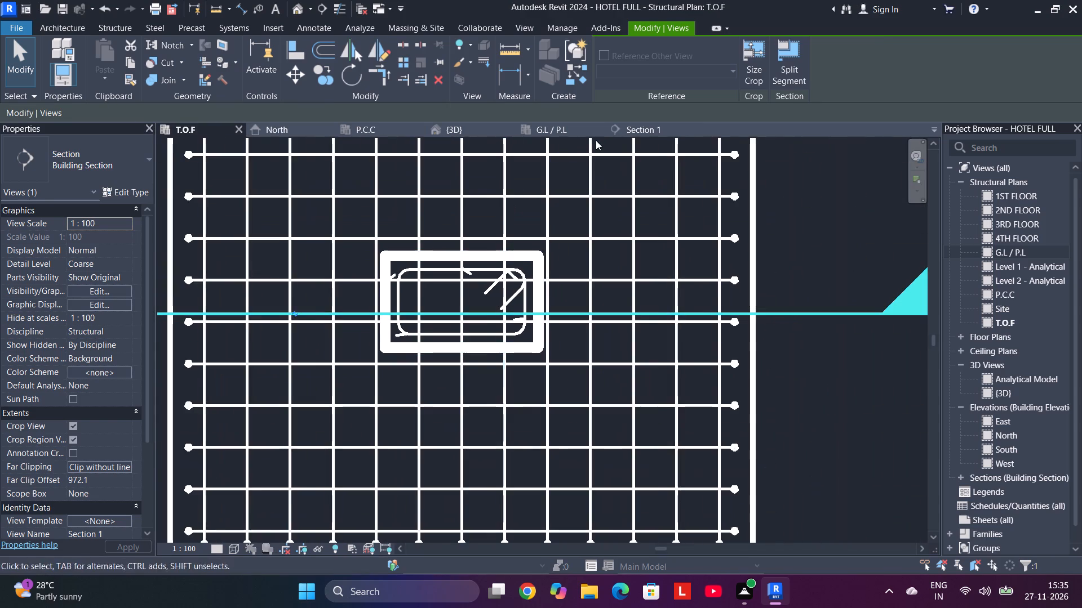
left_click(539, 124)
scroll(558, 371, "up", 4)
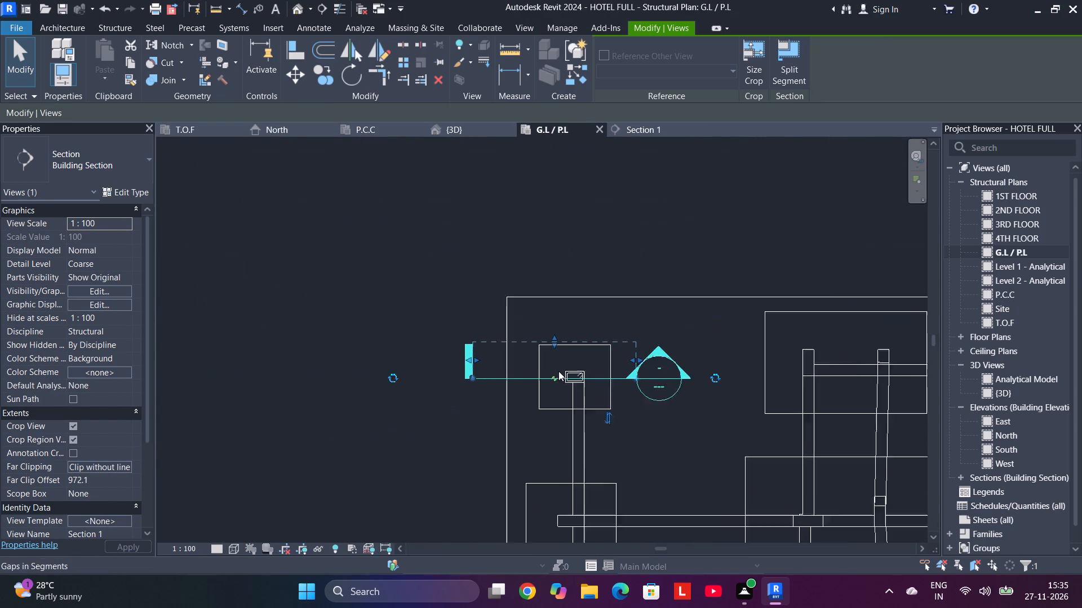
middle_click_drag(602, 391, 564, 378)
scroll(535, 373, "up", 3)
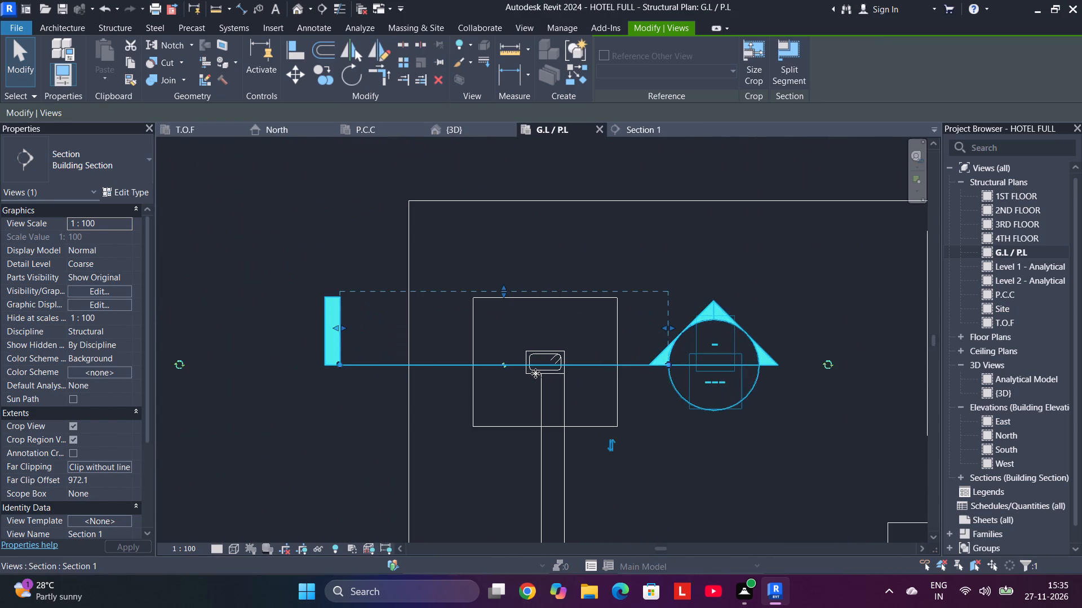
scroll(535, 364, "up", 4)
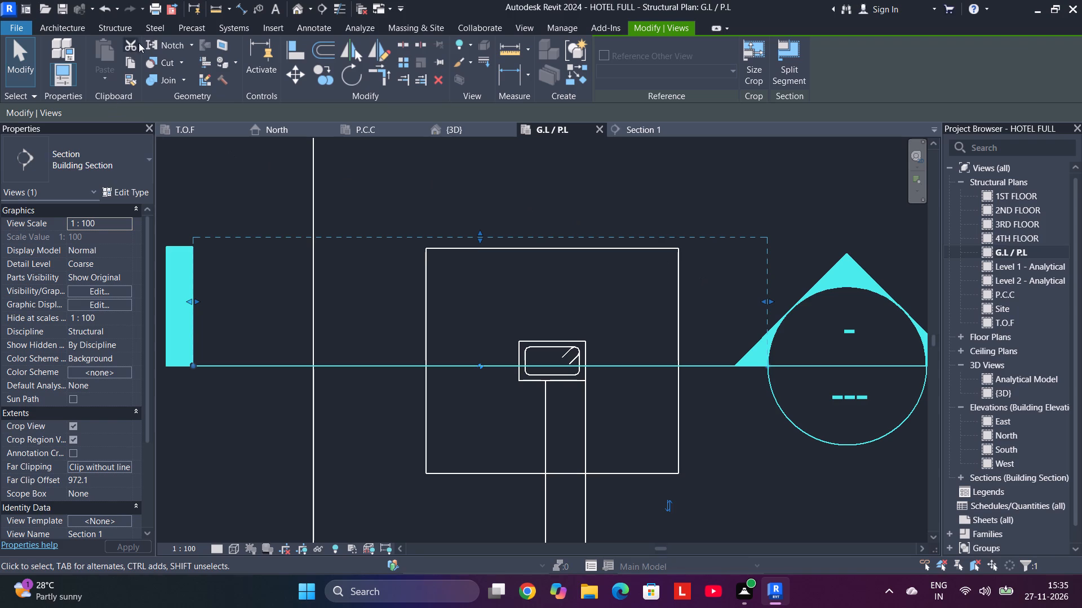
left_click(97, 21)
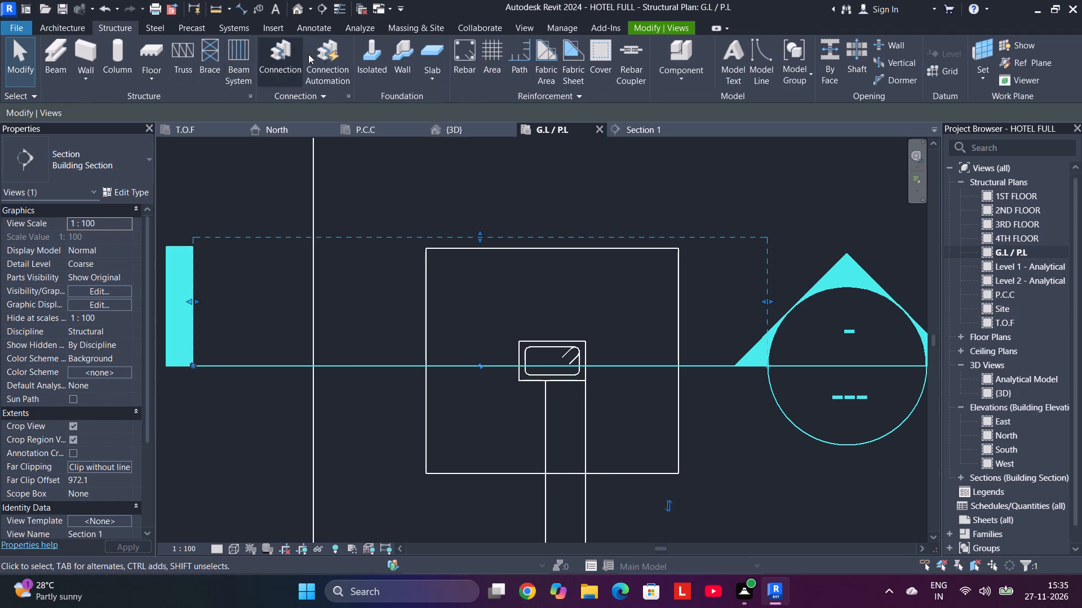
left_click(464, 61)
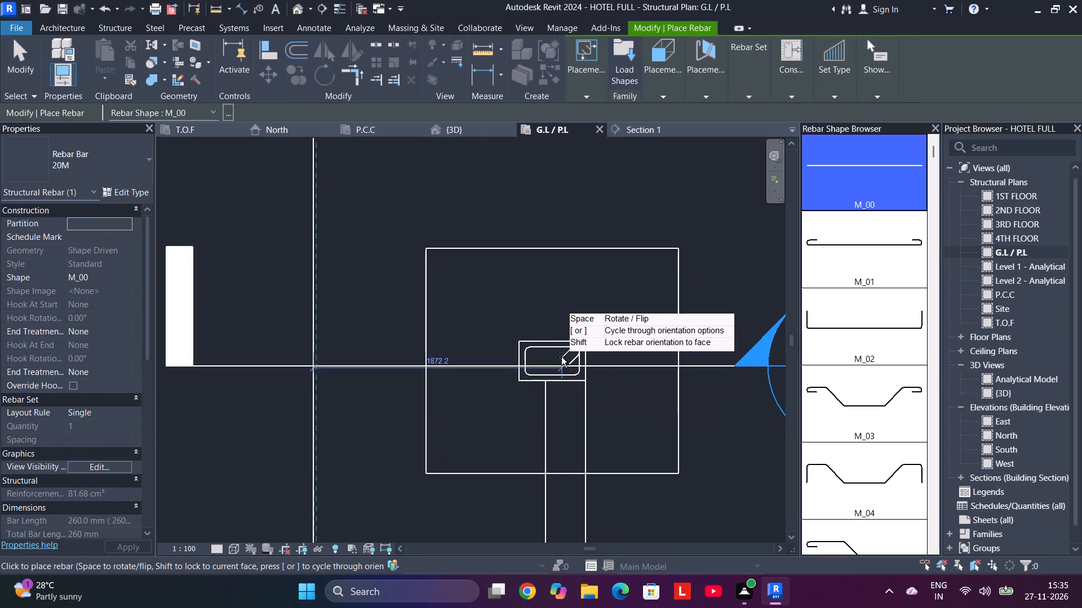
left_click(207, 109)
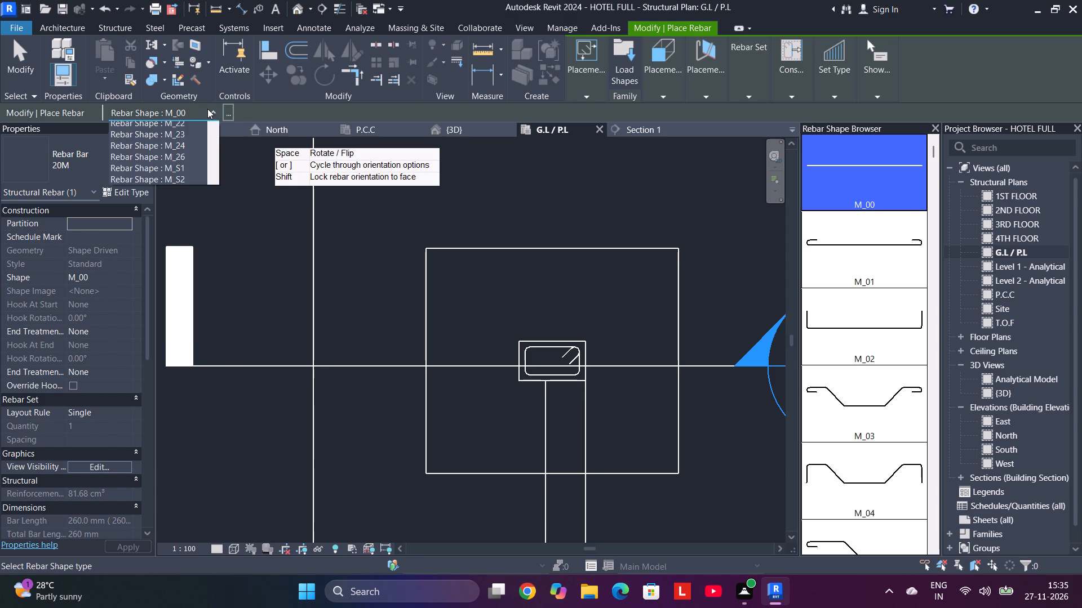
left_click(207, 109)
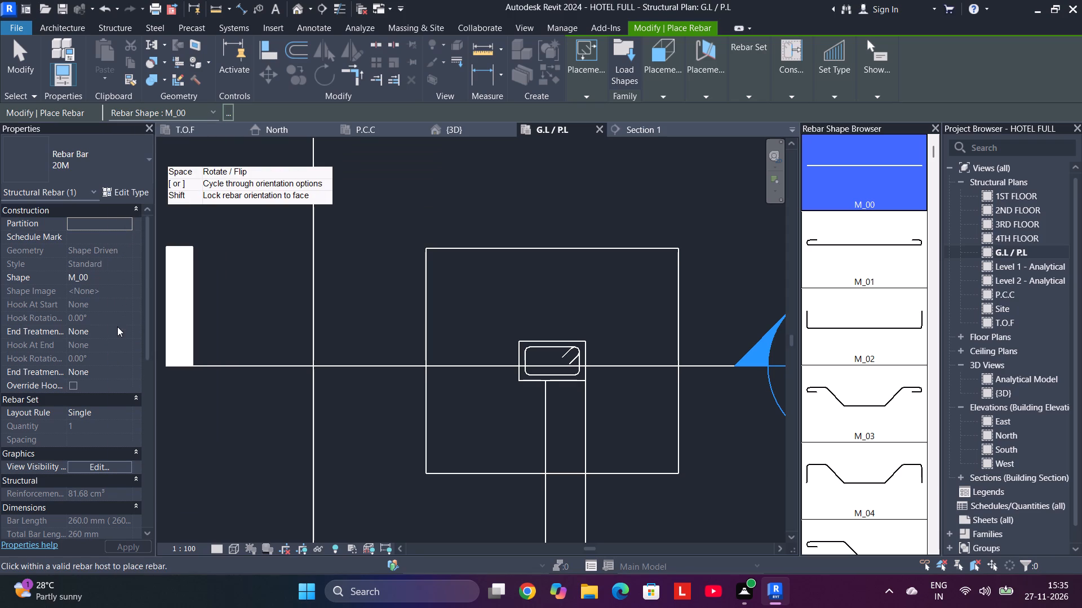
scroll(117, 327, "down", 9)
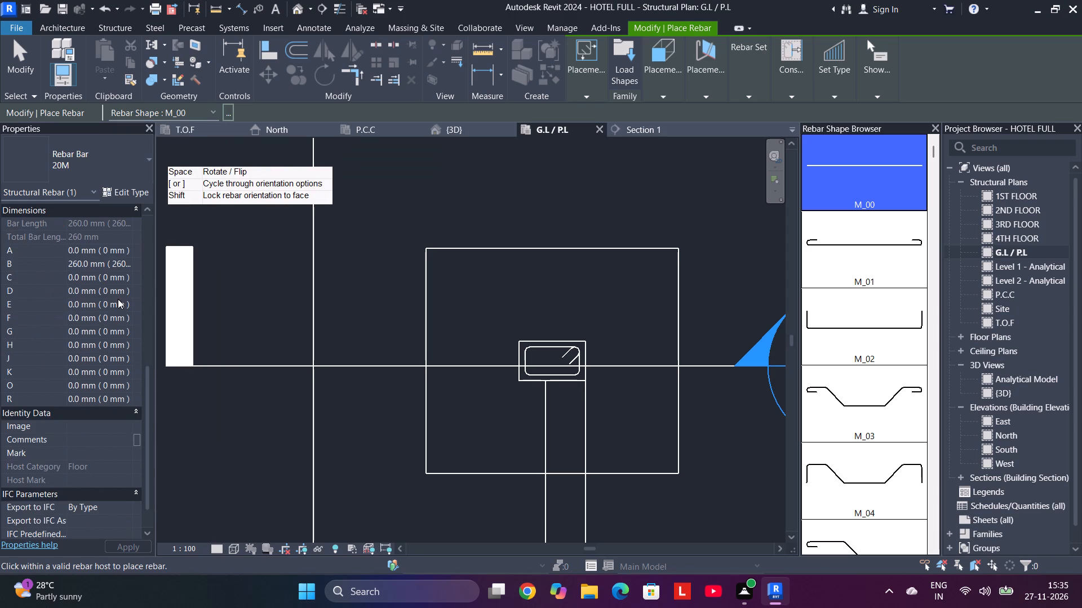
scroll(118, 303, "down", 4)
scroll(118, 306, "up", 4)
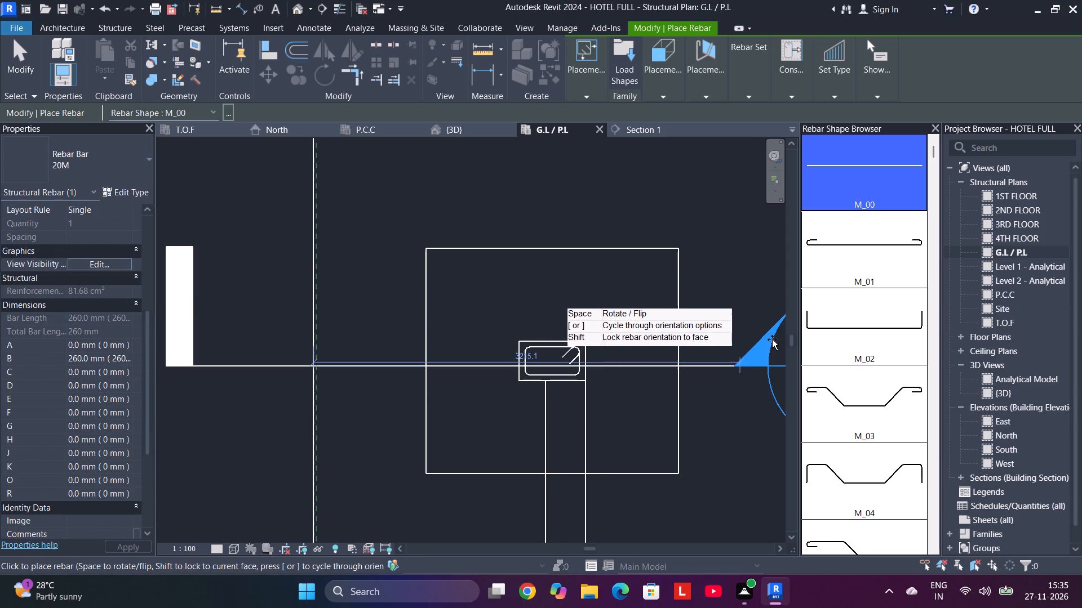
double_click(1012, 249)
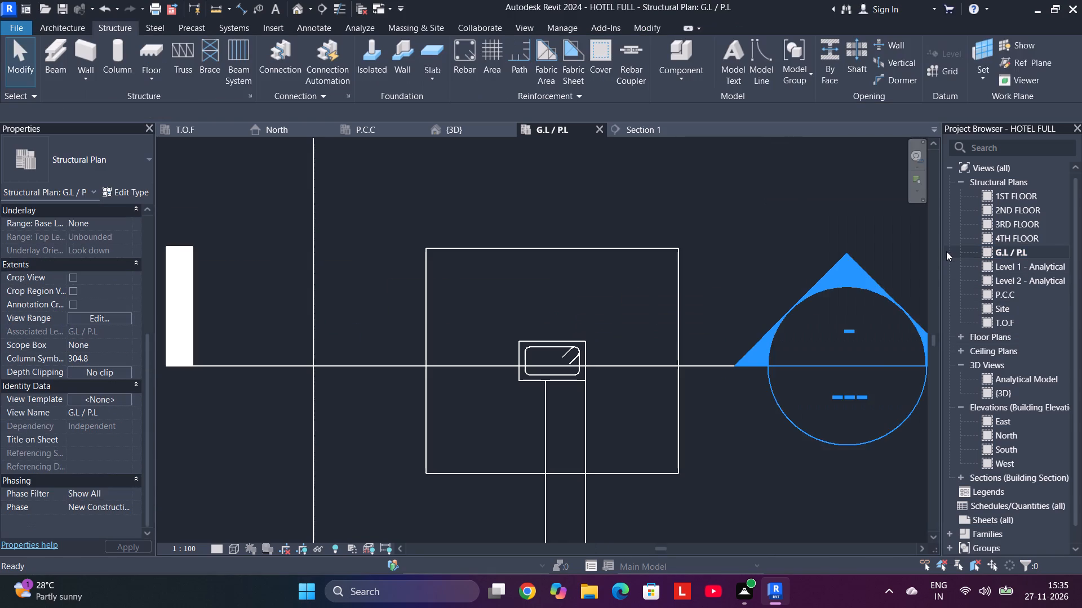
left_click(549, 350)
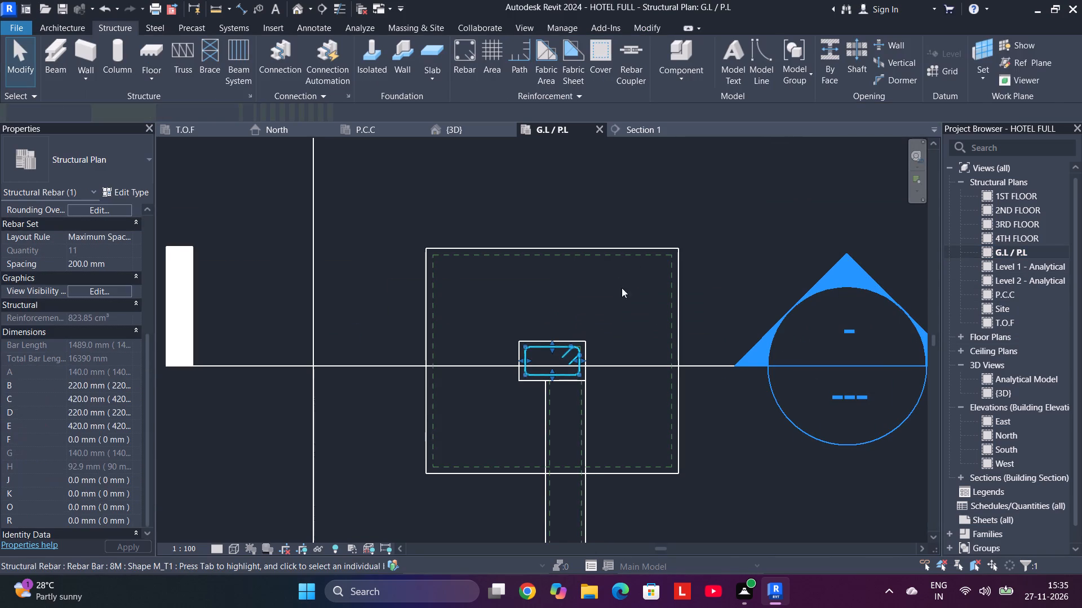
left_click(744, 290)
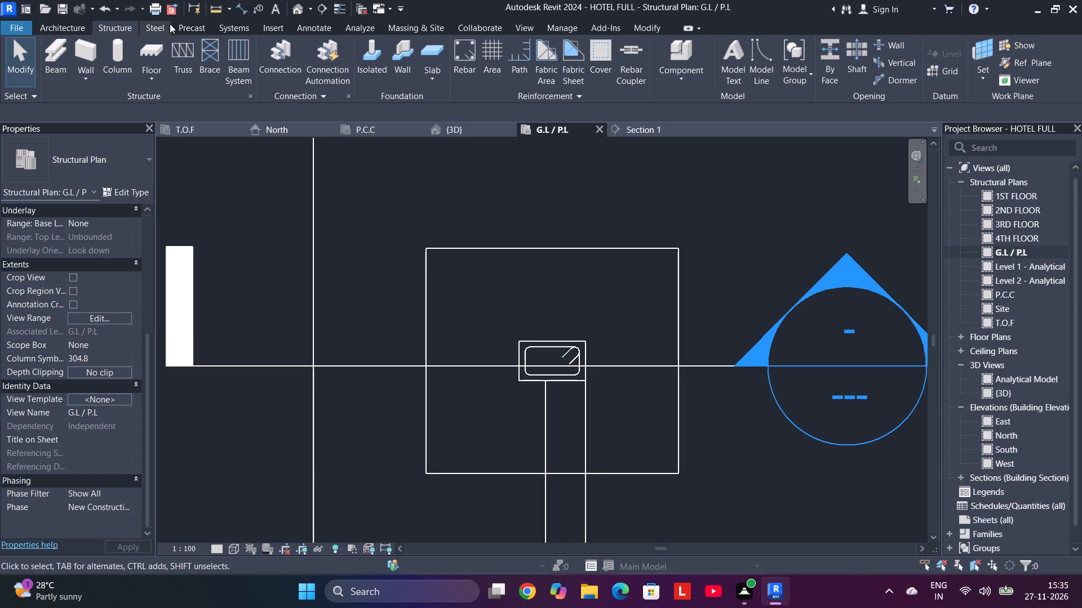
Examine the 20M straight bar's placement properties and the hooked corner of column U 1's tie in the G.L / P.L plan.
left_click(459, 51)
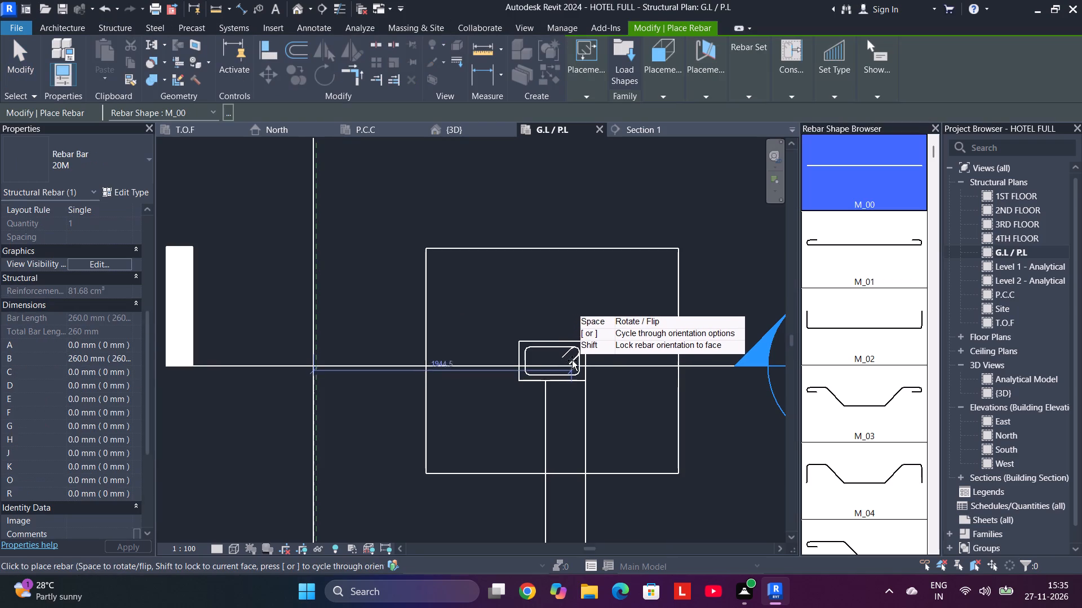
scroll(572, 355, "up", 8)
scroll(565, 352, "down", 3)
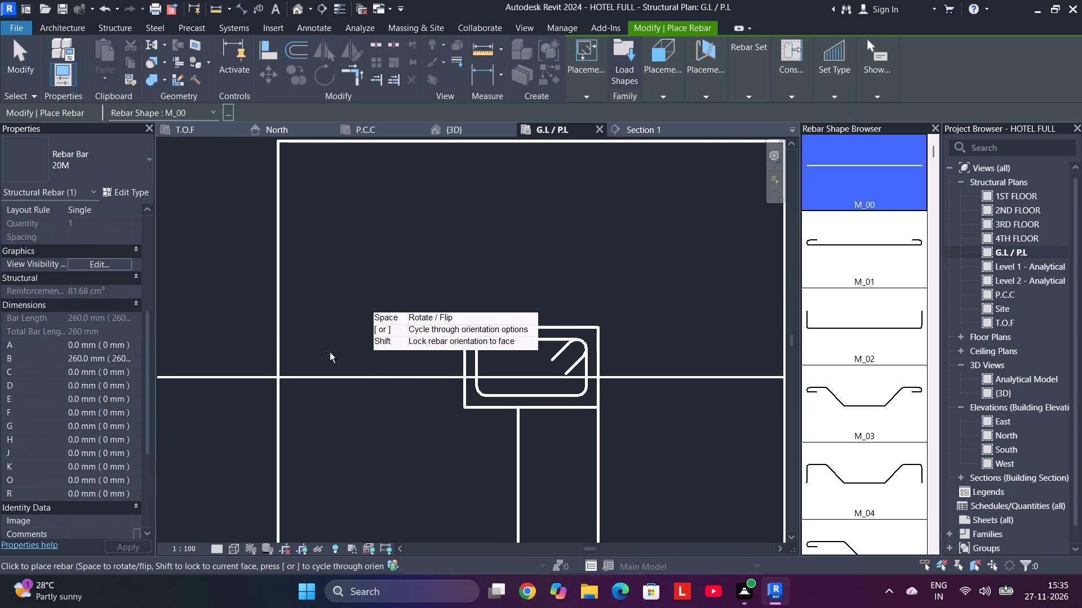
scroll(112, 324, "up", 3)
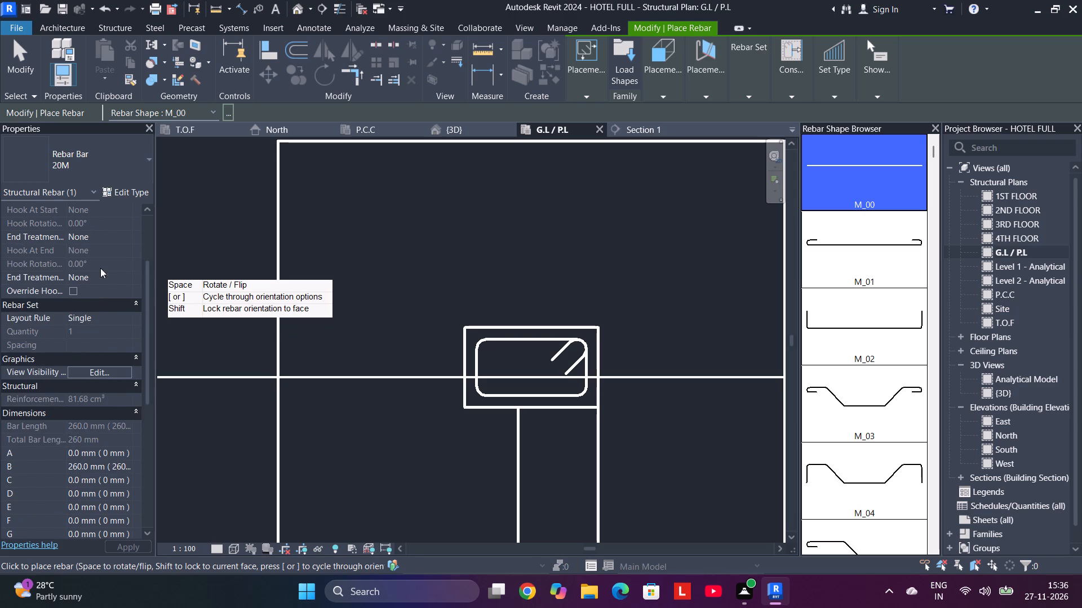
scroll(97, 256, "up", 4)
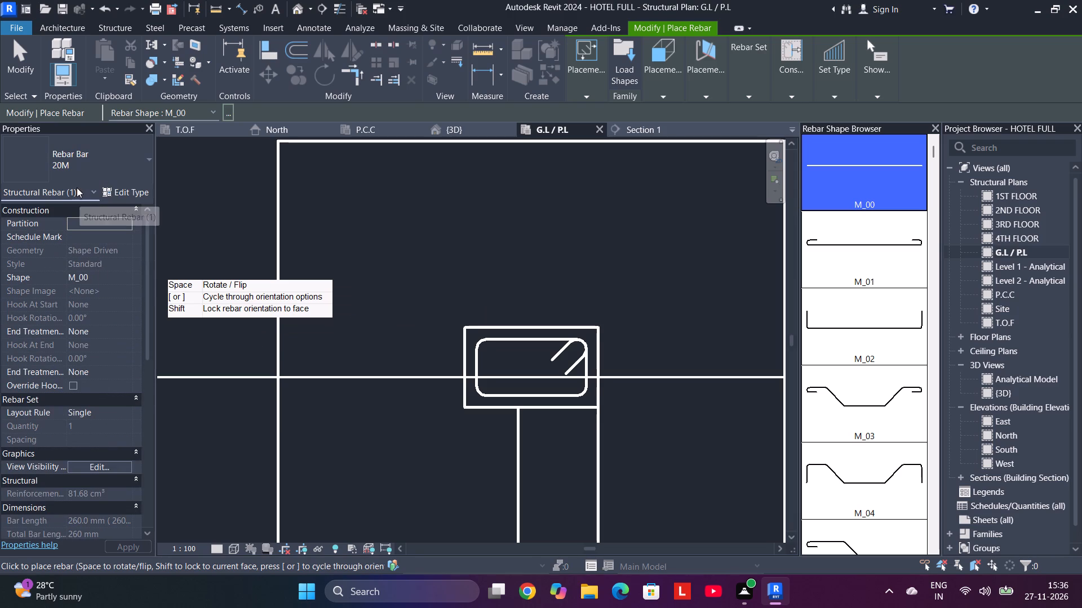
left_click(78, 191)
left_click(78, 191)
left_click(78, 193)
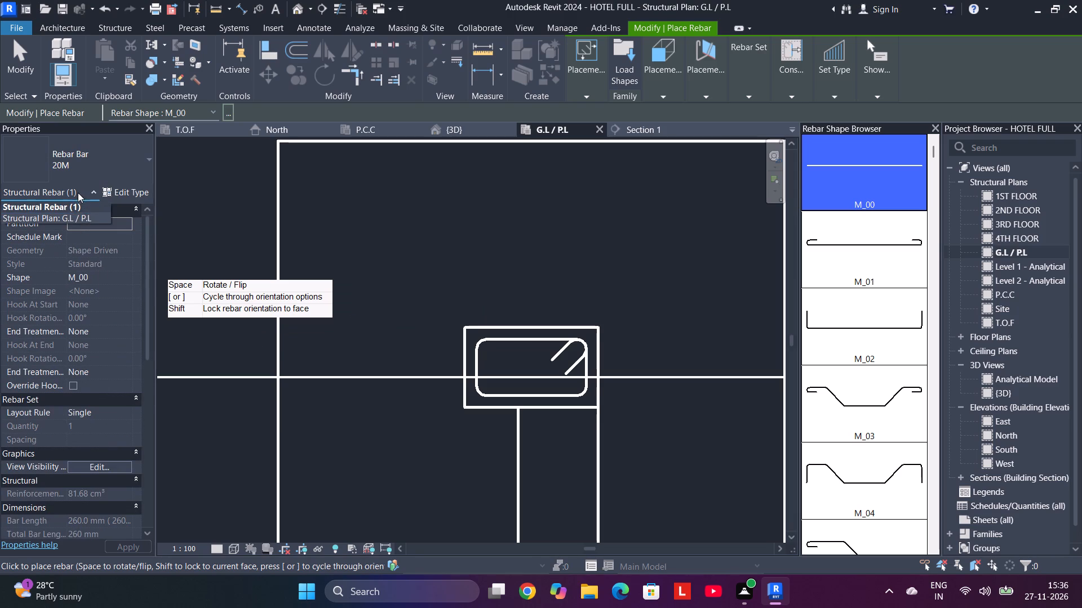
left_click(77, 217)
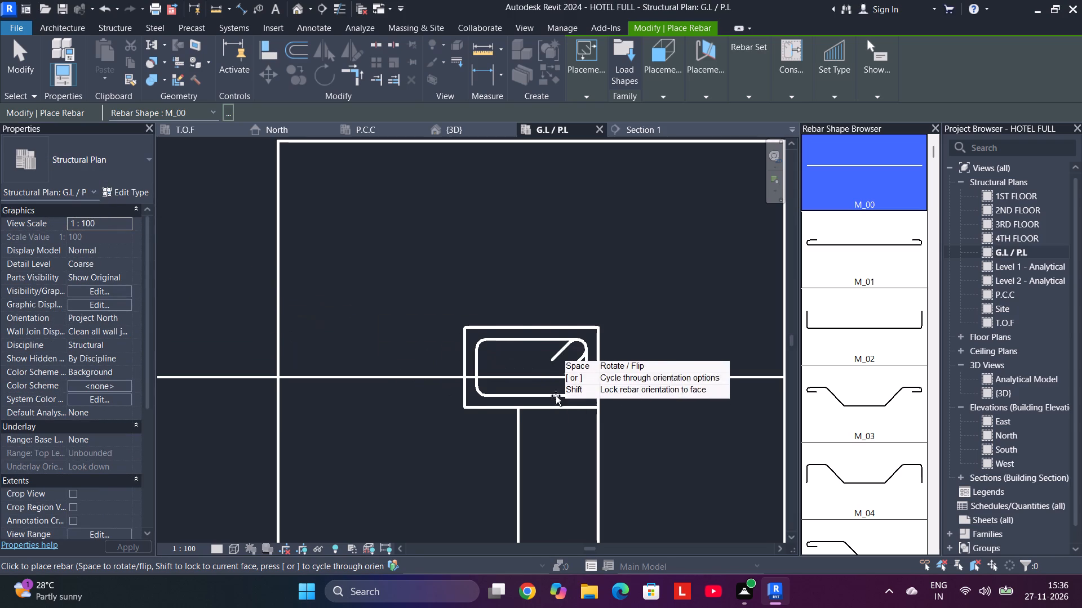
left_click(63, 198)
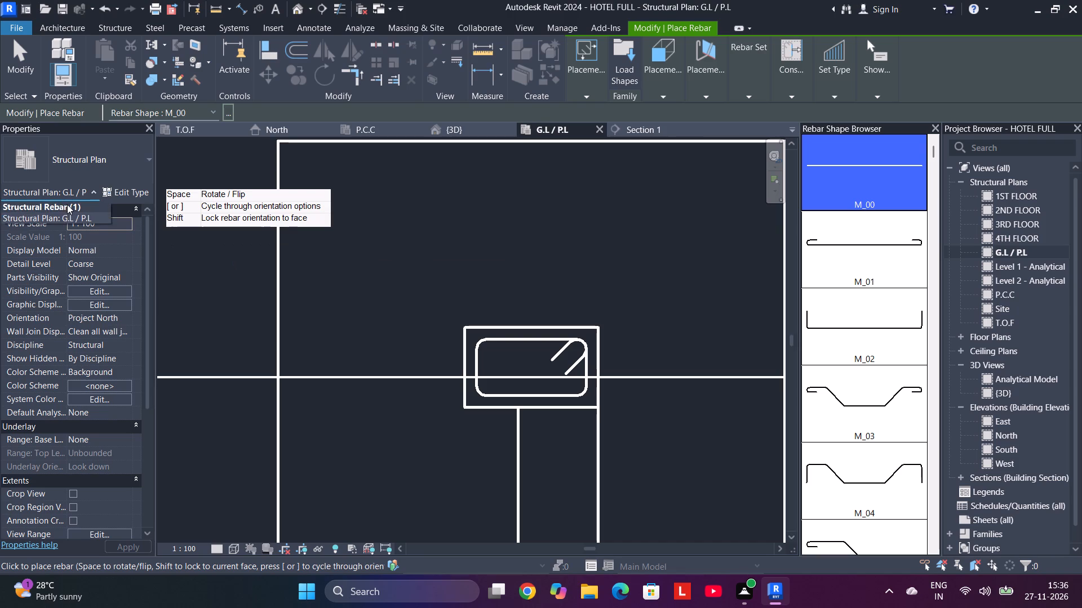
left_click(67, 204)
left_click(110, 225)
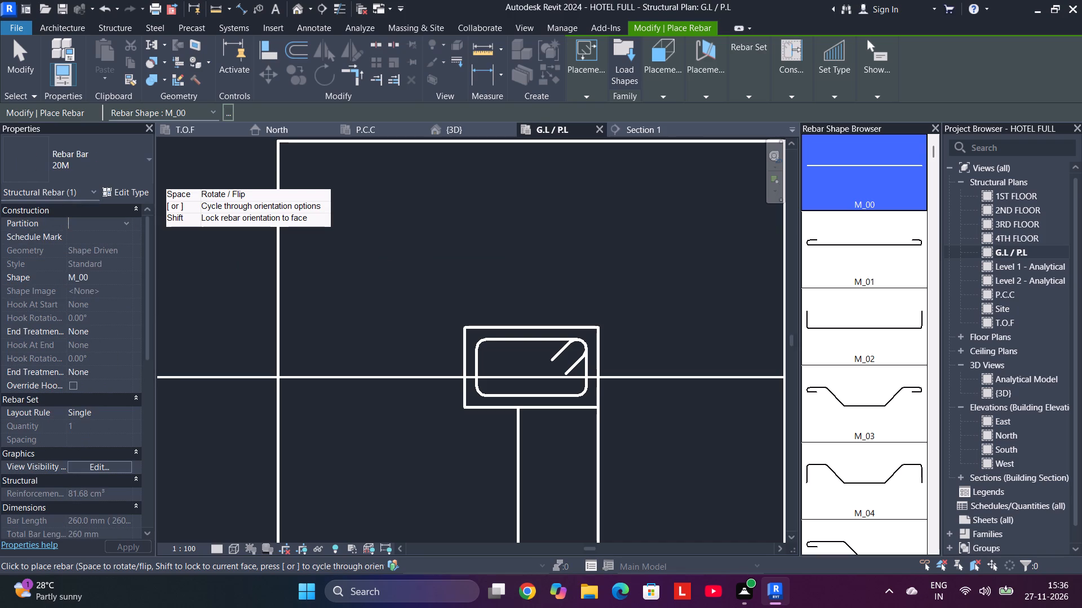
left_click(122, 223)
left_click(129, 223)
scroll(93, 333, "down", 2)
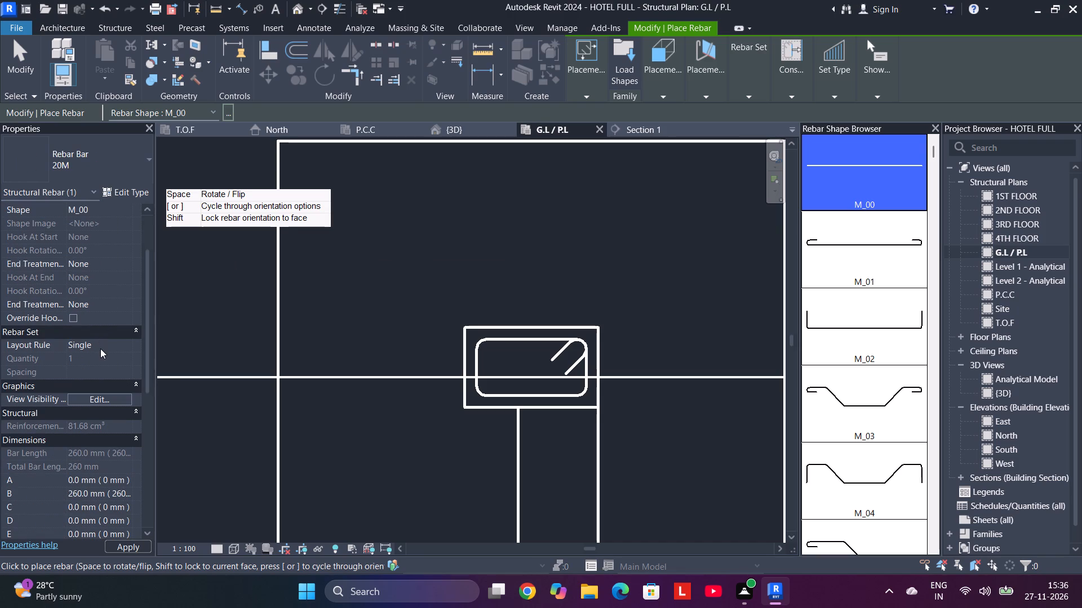
scroll(107, 370, "down", 13)
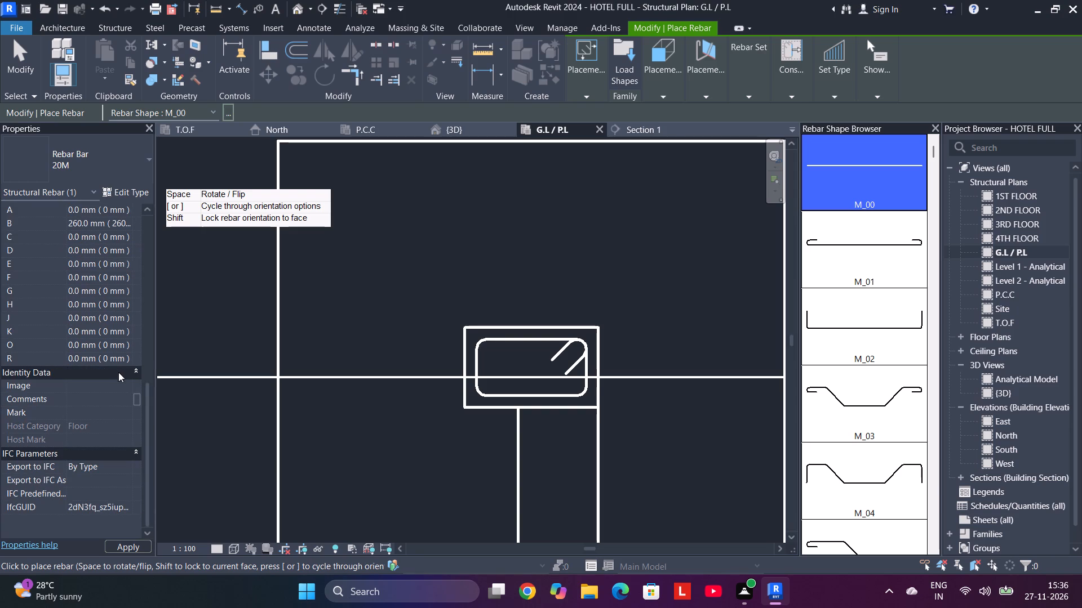
scroll(124, 395, "up", 16)
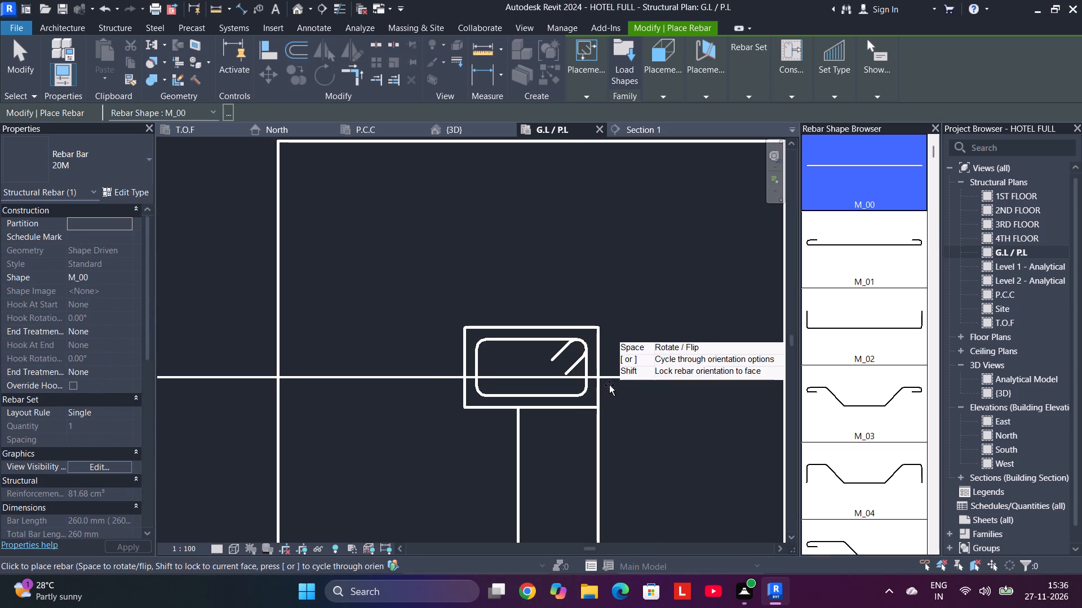
scroll(574, 352, "up", 5)
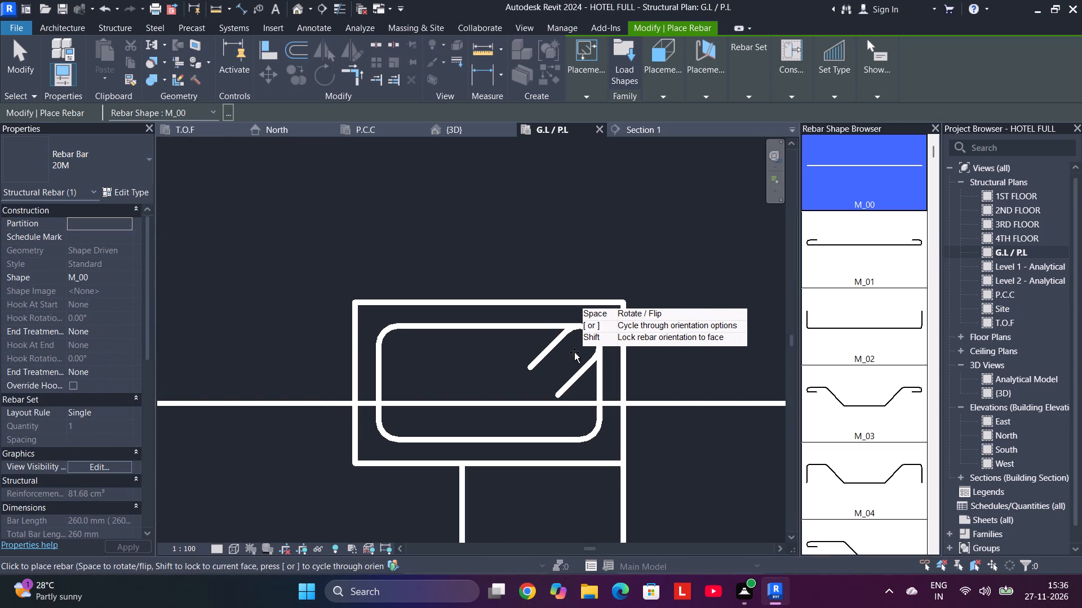
scroll(574, 352, "up", 6)
scroll(574, 352, "down", 5)
scroll(574, 352, "up", 4)
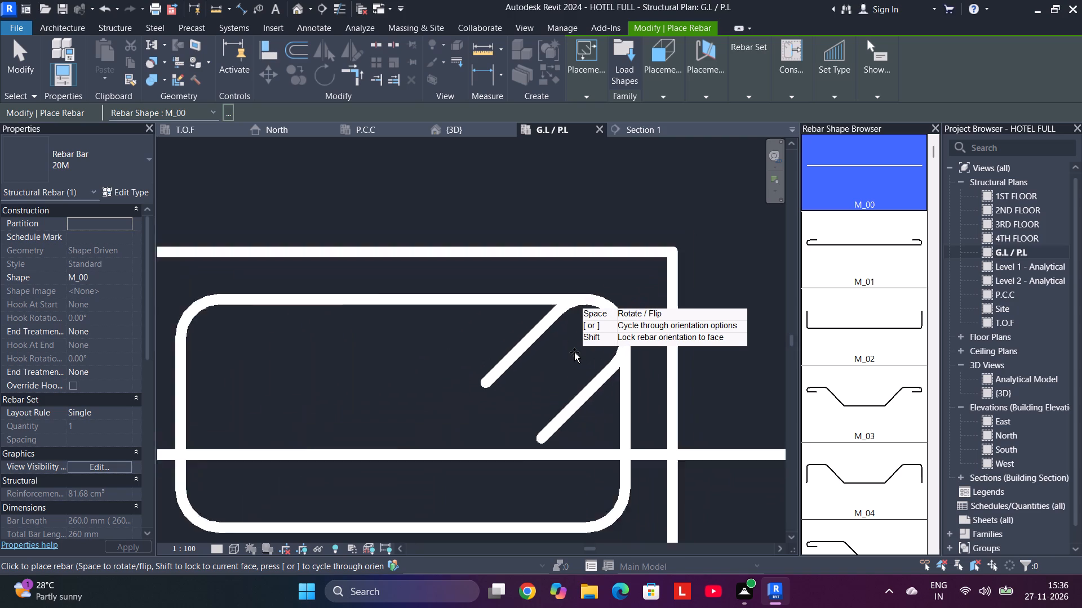
scroll(574, 352, "up", 7)
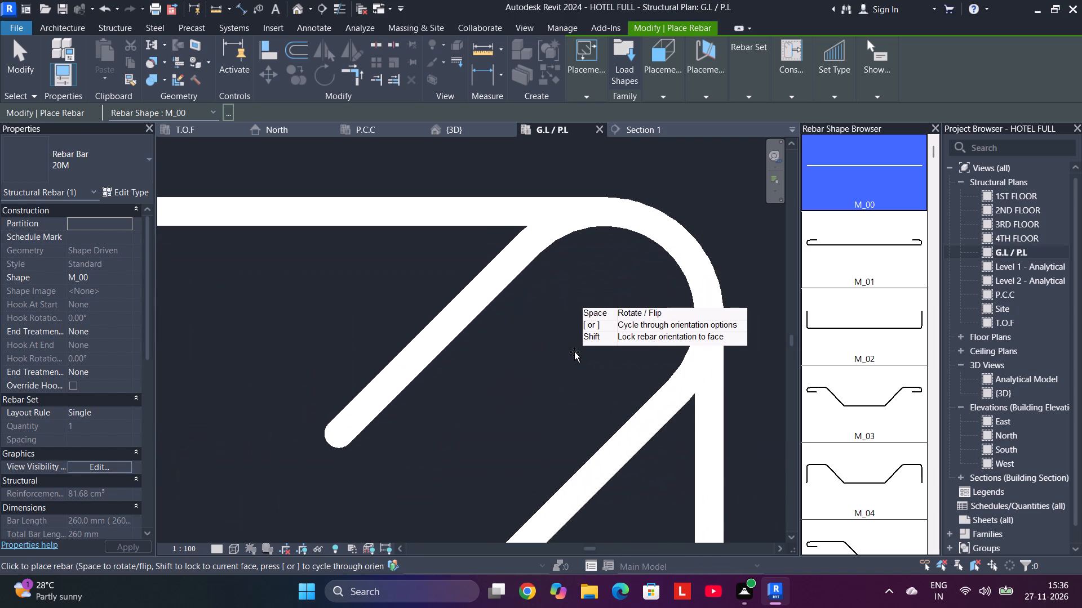
scroll(574, 352, "down", 18)
scroll(574, 351, "down", 6)
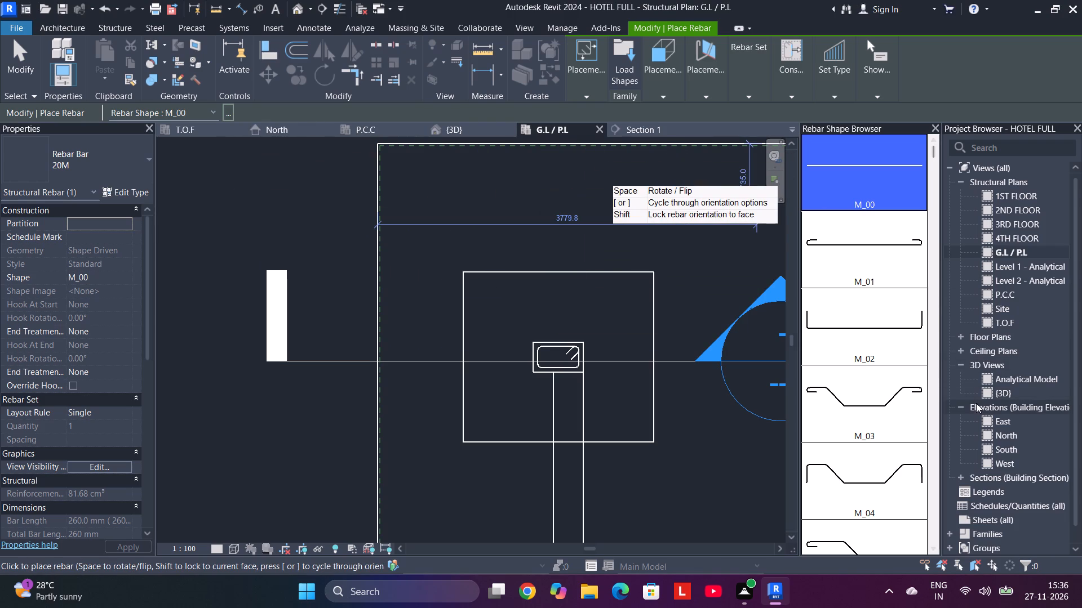
Examine the columns, beams and footings at the building's end in the North elevation.
double_click(995, 434)
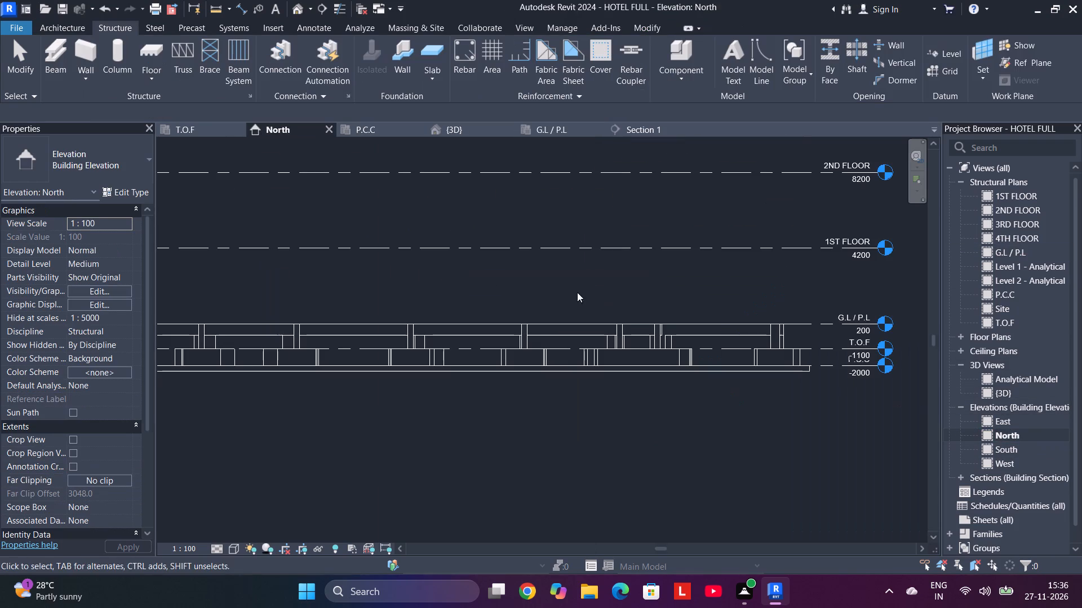
scroll(523, 333, "up", 5)
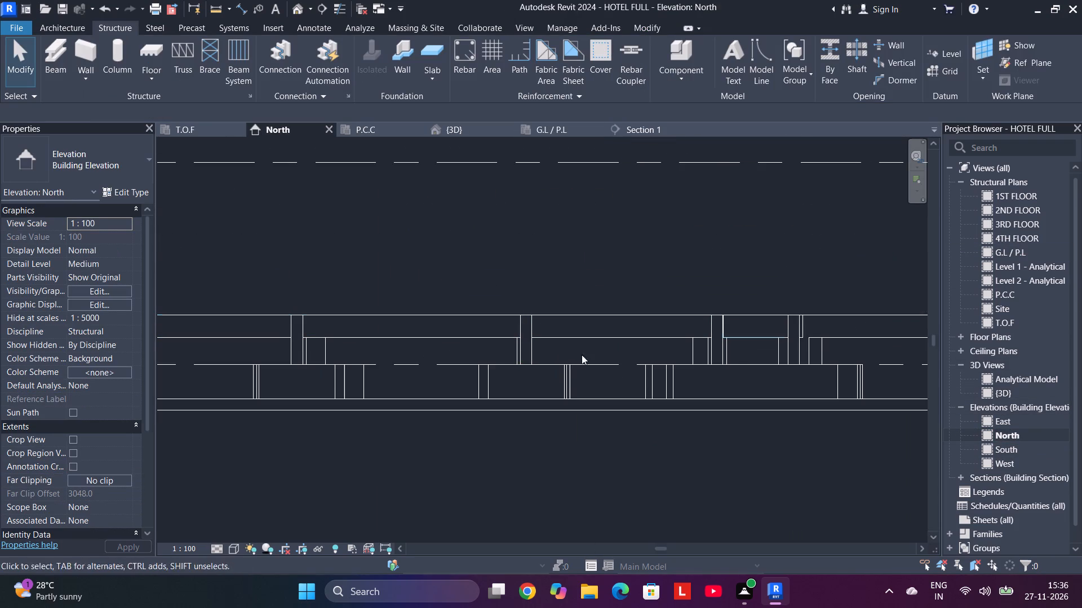
middle_click_drag(456, 359, 1013, 405)
scroll(1013, 405, "up", 1)
scroll(358, 281, "down", 4)
middle_click_drag(358, 278, 369, 275)
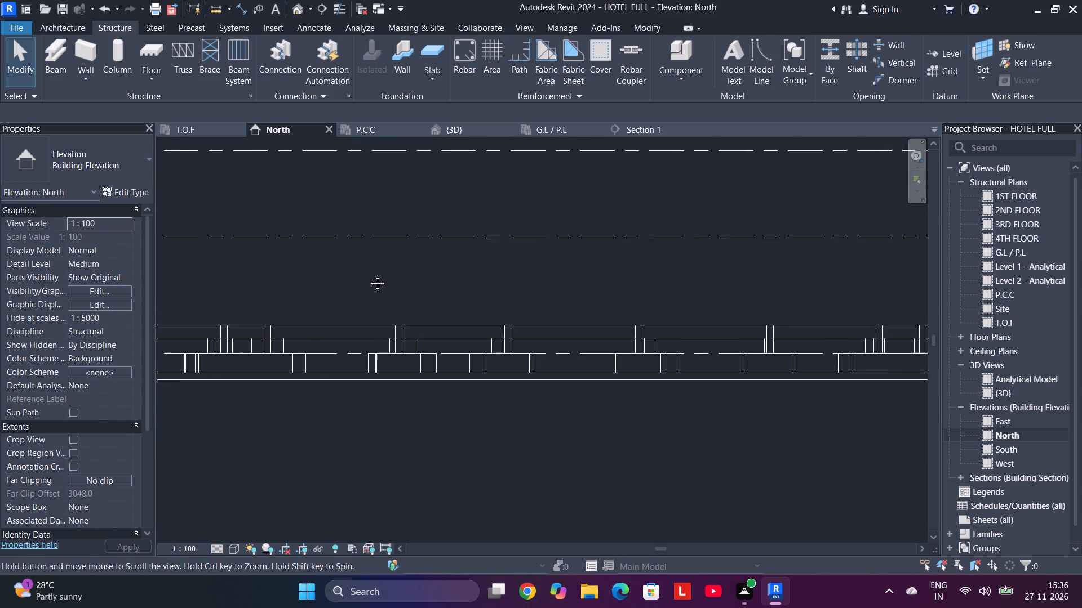
middle_click_drag(369, 275, 751, 309)
scroll(482, 385, "up", 6)
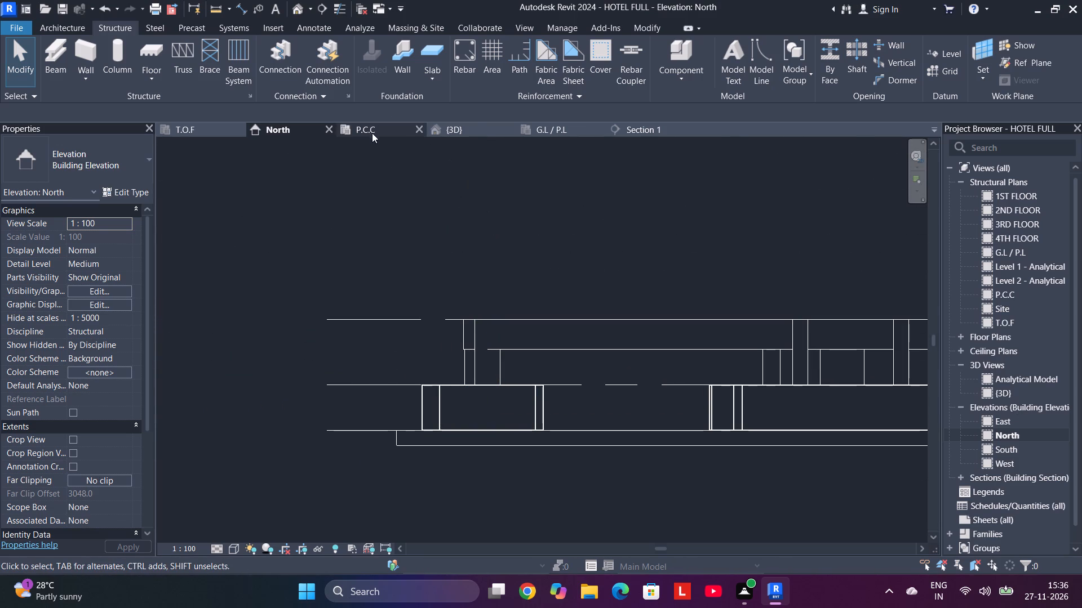
Return to the G.L / P.L plan and examine column U 1 with its tie and the plan's view type.
left_click(565, 127)
scroll(558, 366, "up", 2)
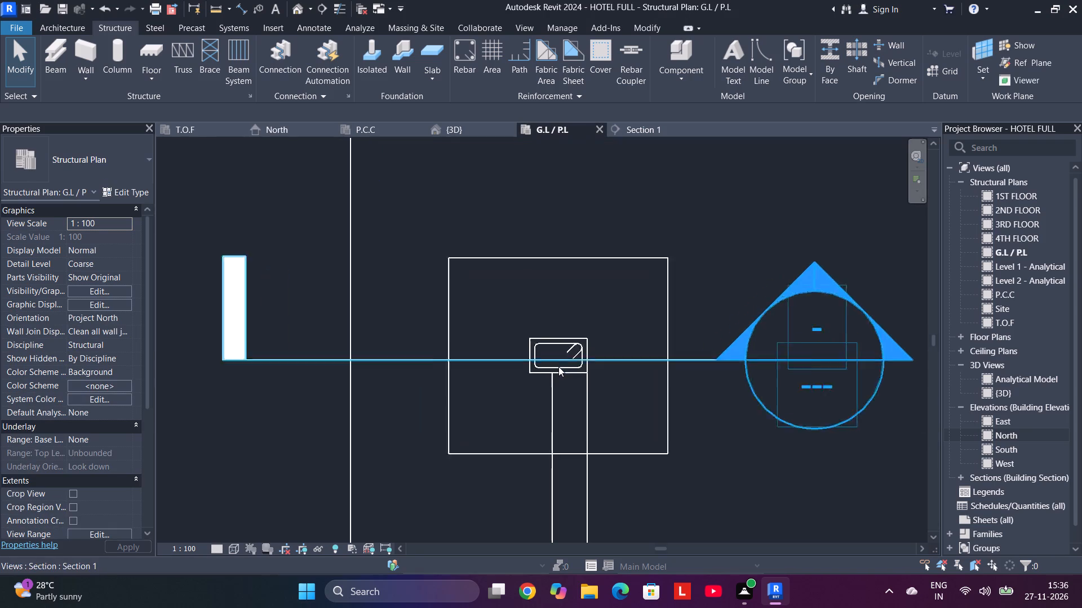
scroll(558, 366, "up", 7)
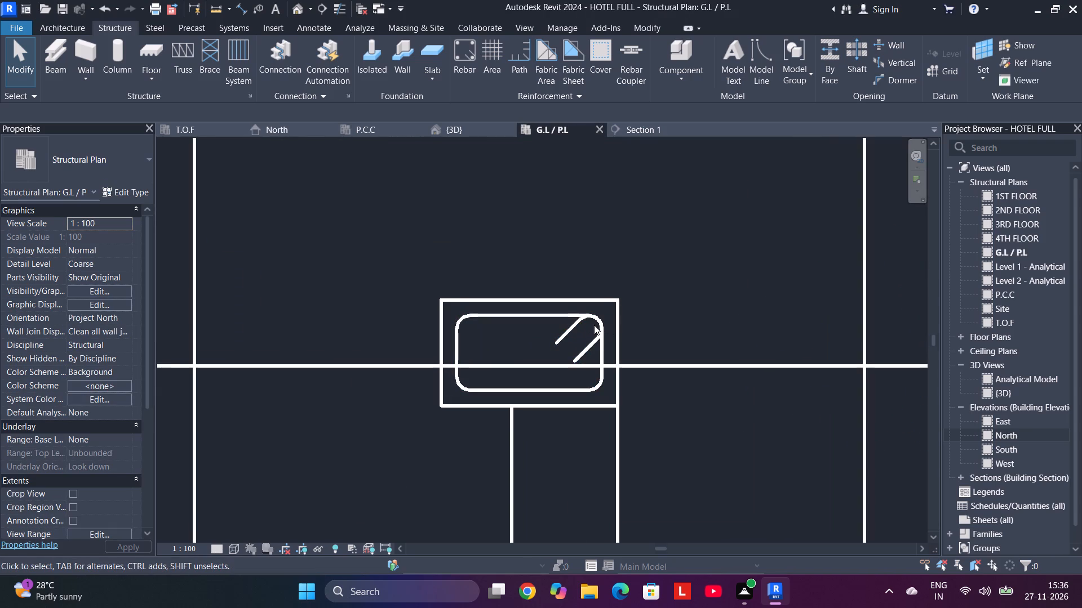
scroll(594, 325, "up", 2)
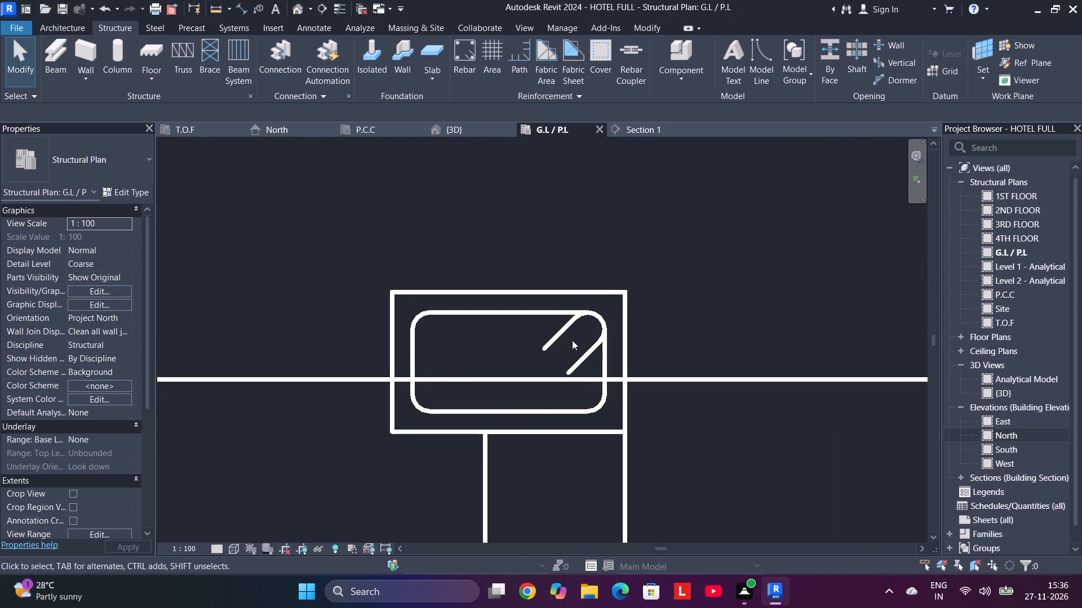
left_click(121, 162)
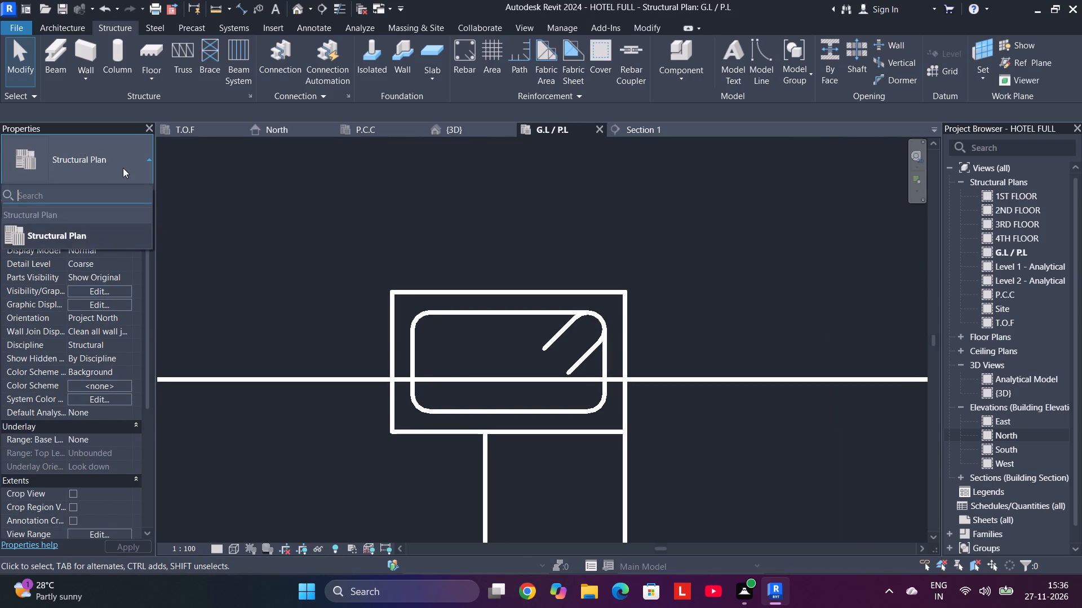
left_click(123, 168)
left_click(65, 194)
left_click(69, 194)
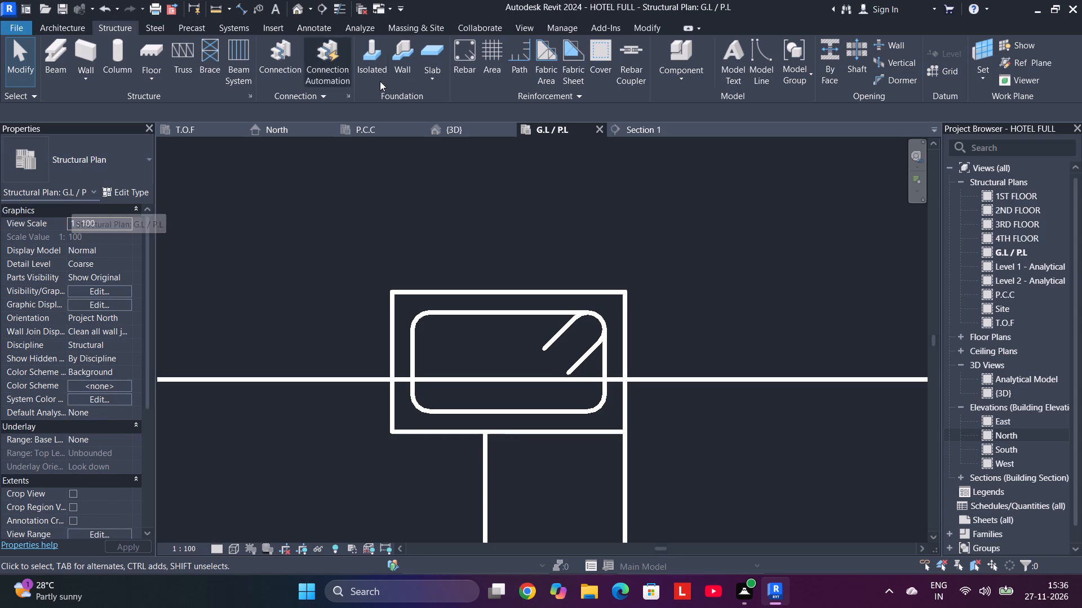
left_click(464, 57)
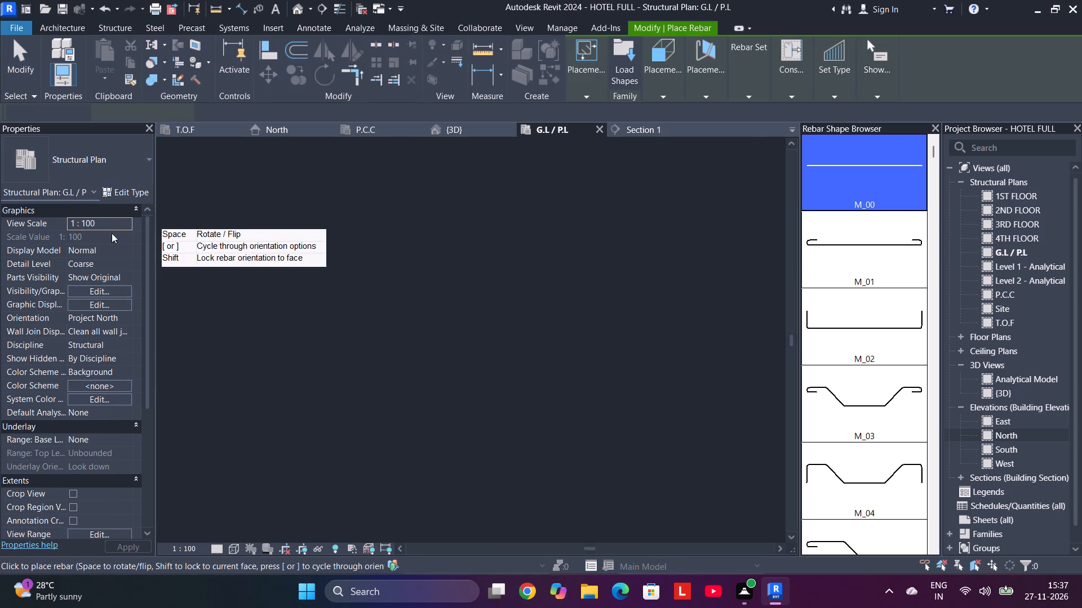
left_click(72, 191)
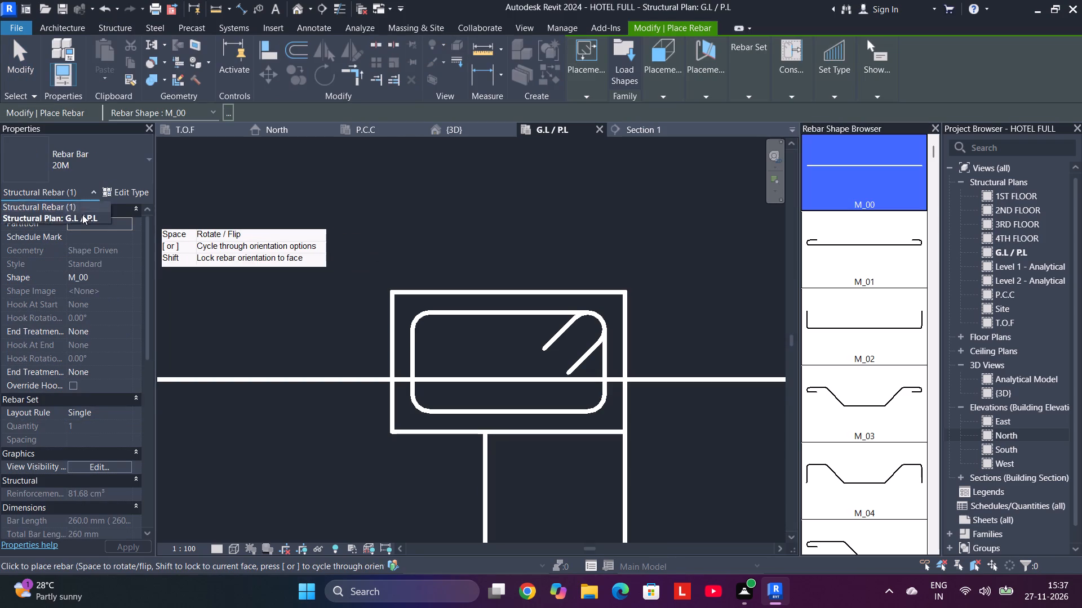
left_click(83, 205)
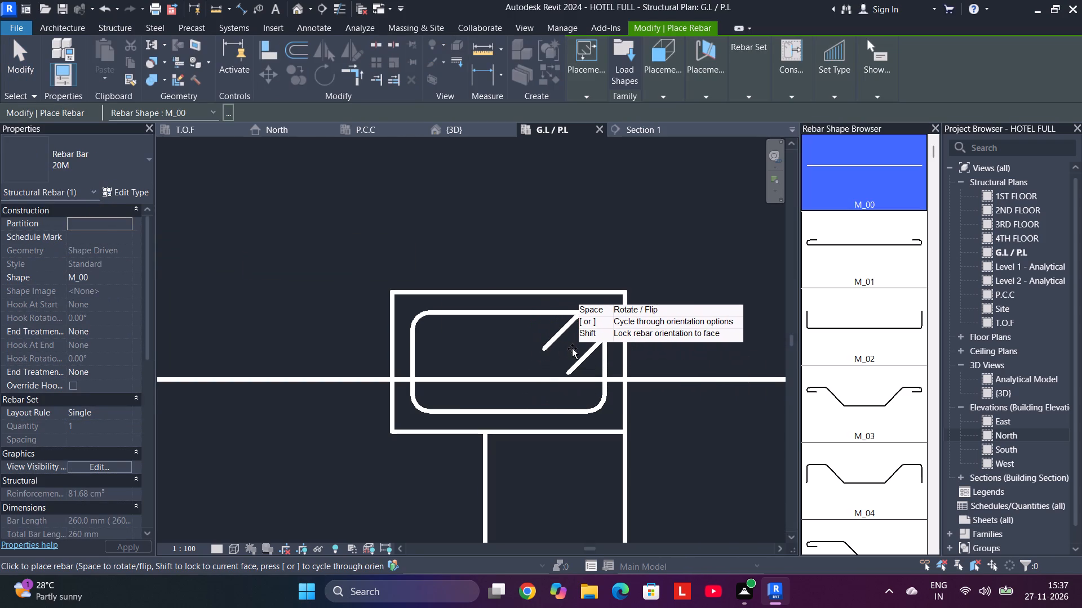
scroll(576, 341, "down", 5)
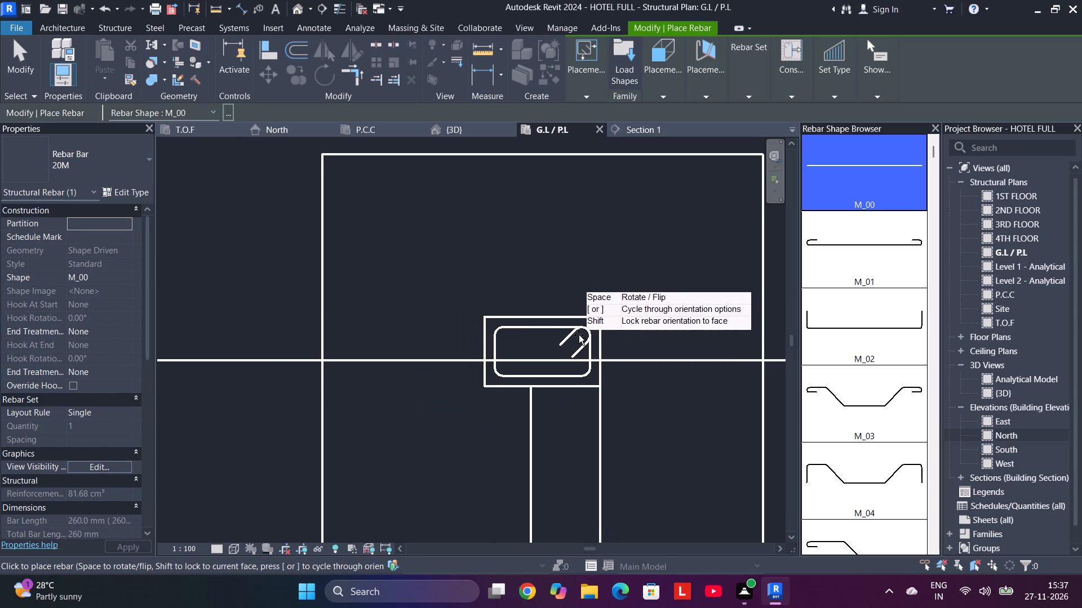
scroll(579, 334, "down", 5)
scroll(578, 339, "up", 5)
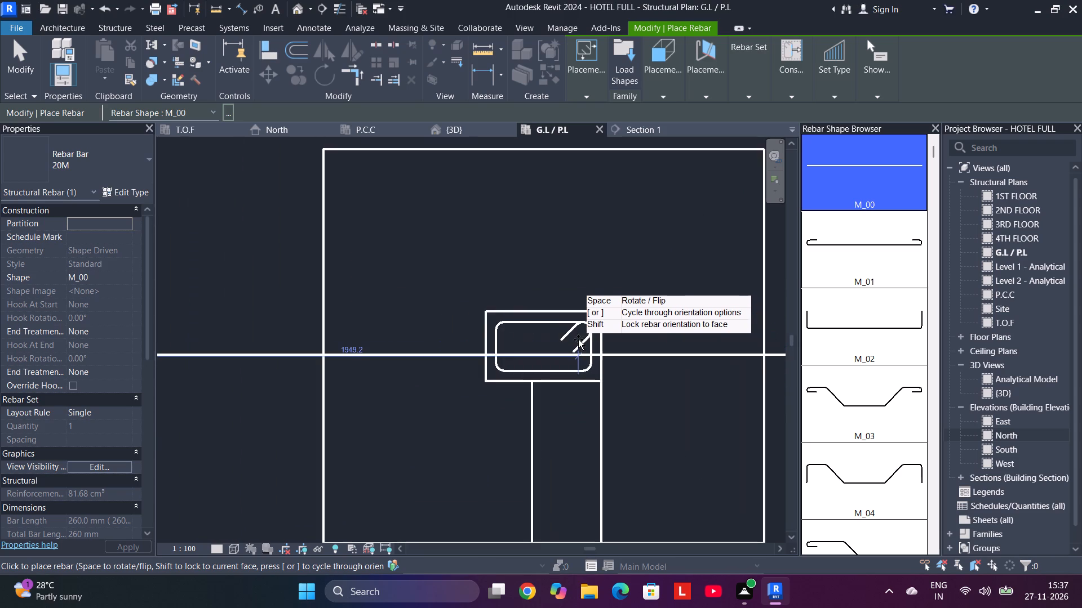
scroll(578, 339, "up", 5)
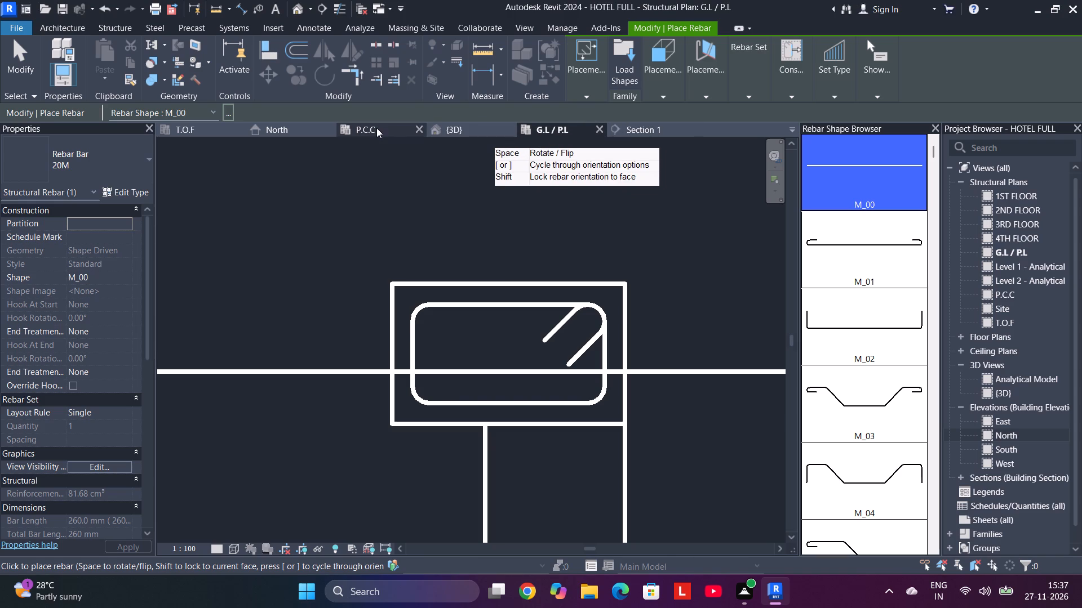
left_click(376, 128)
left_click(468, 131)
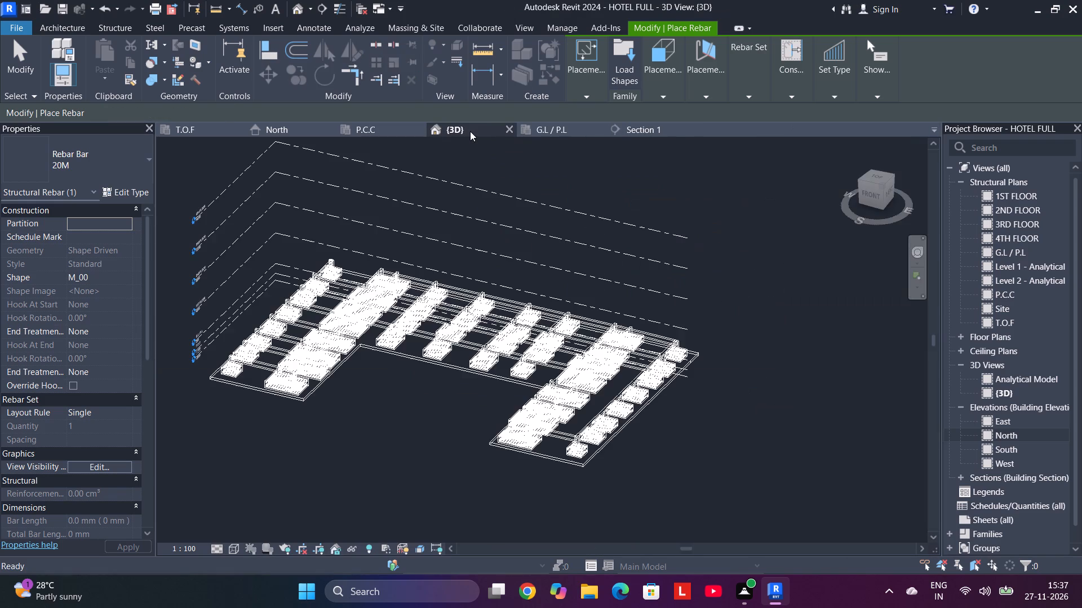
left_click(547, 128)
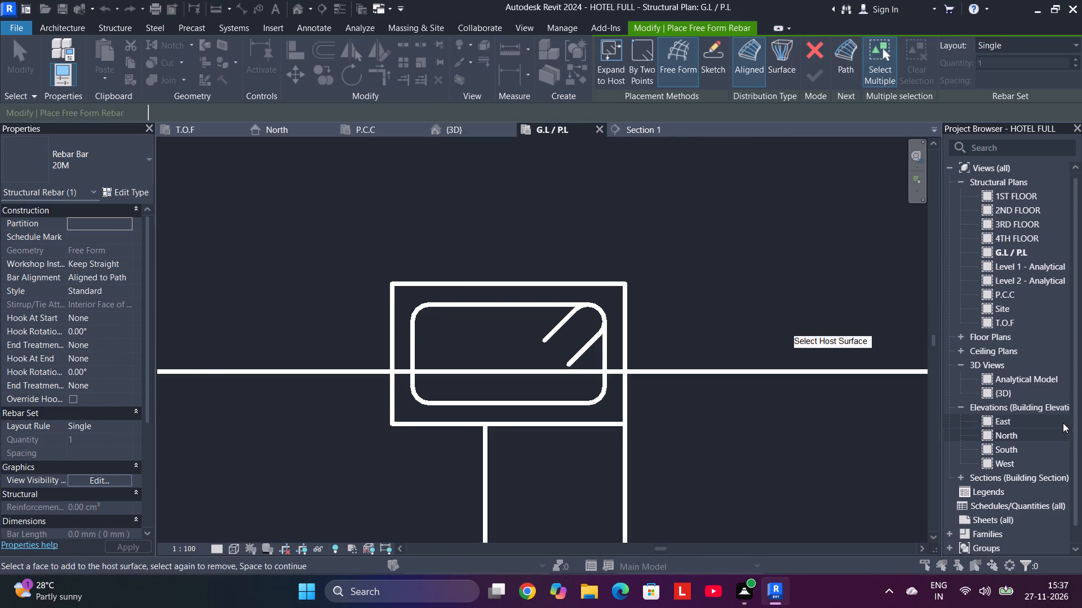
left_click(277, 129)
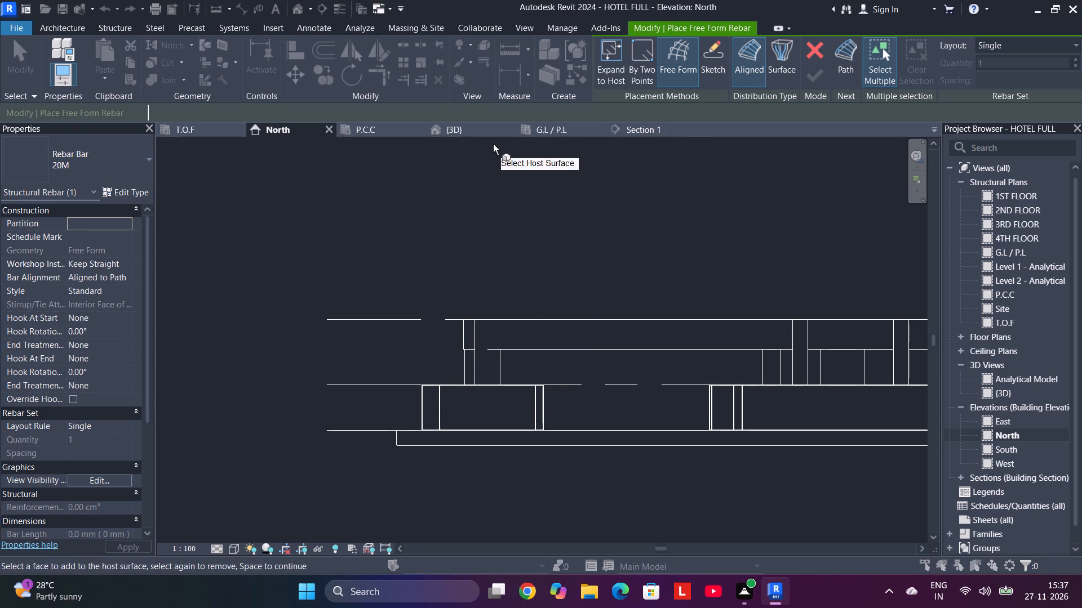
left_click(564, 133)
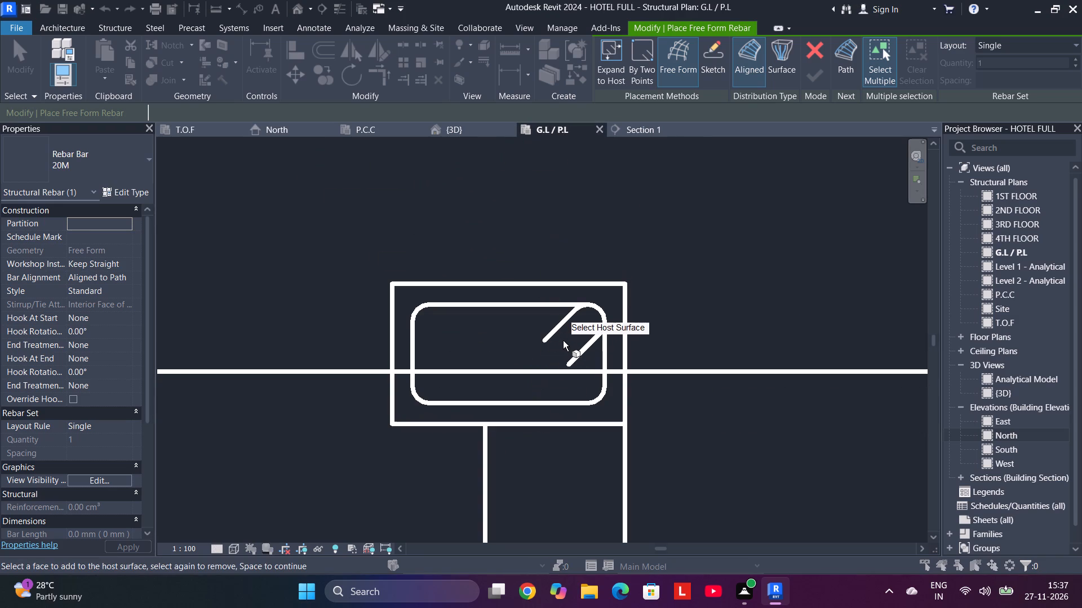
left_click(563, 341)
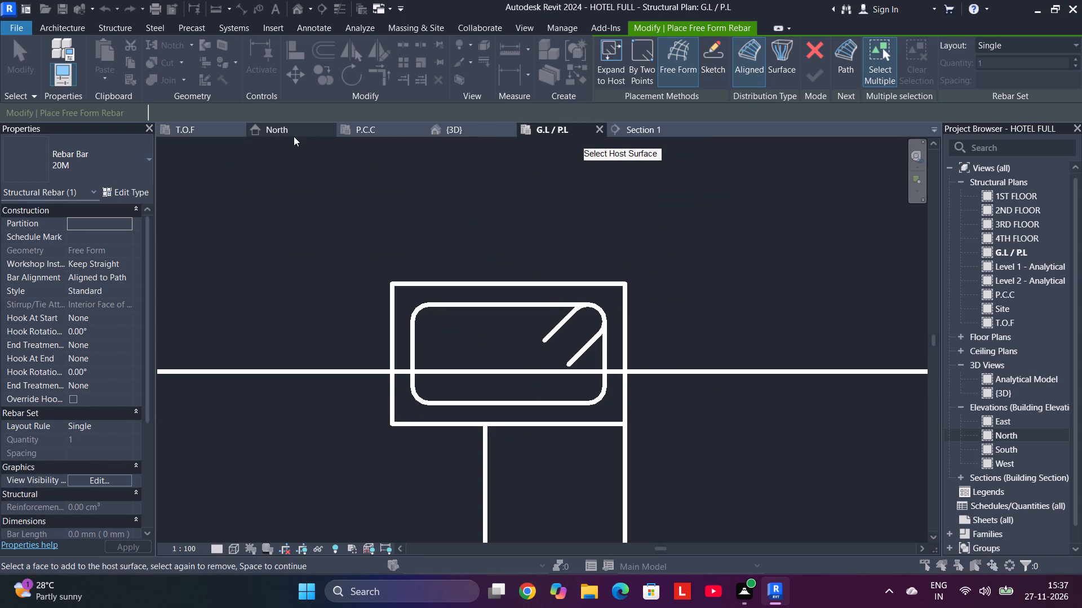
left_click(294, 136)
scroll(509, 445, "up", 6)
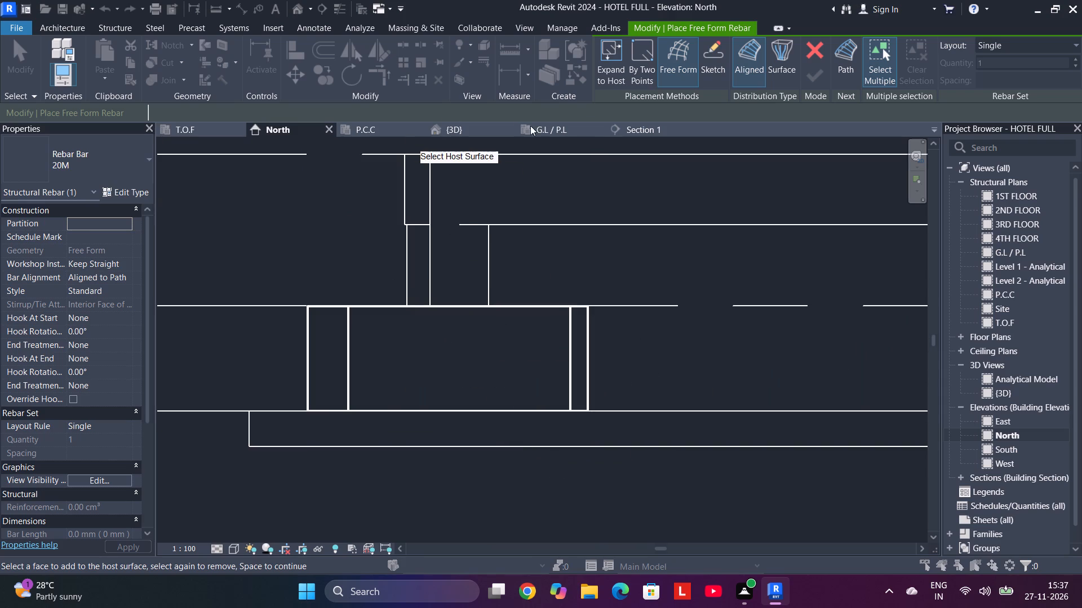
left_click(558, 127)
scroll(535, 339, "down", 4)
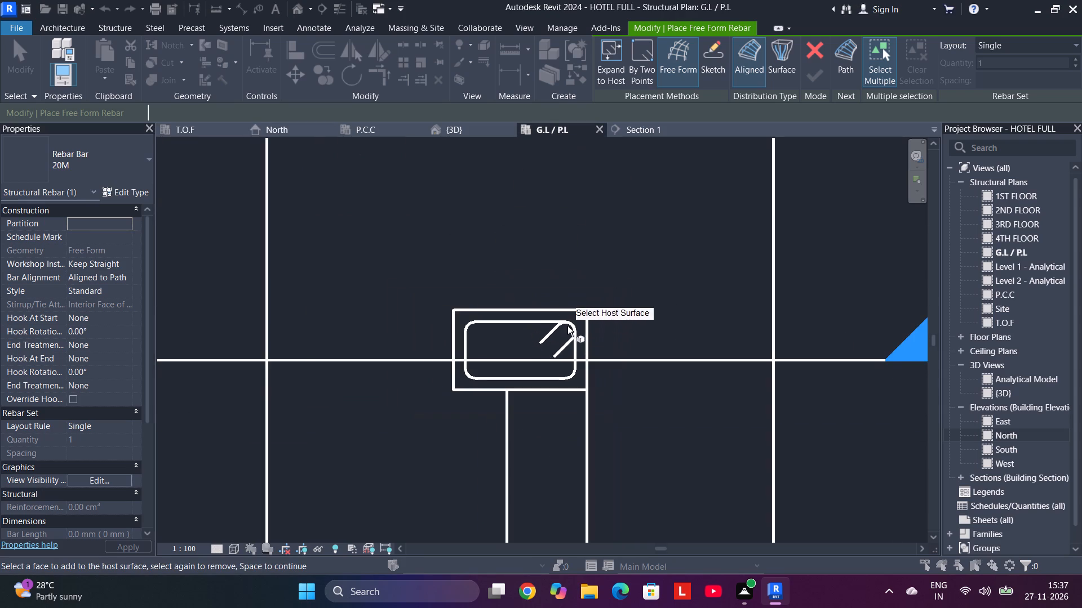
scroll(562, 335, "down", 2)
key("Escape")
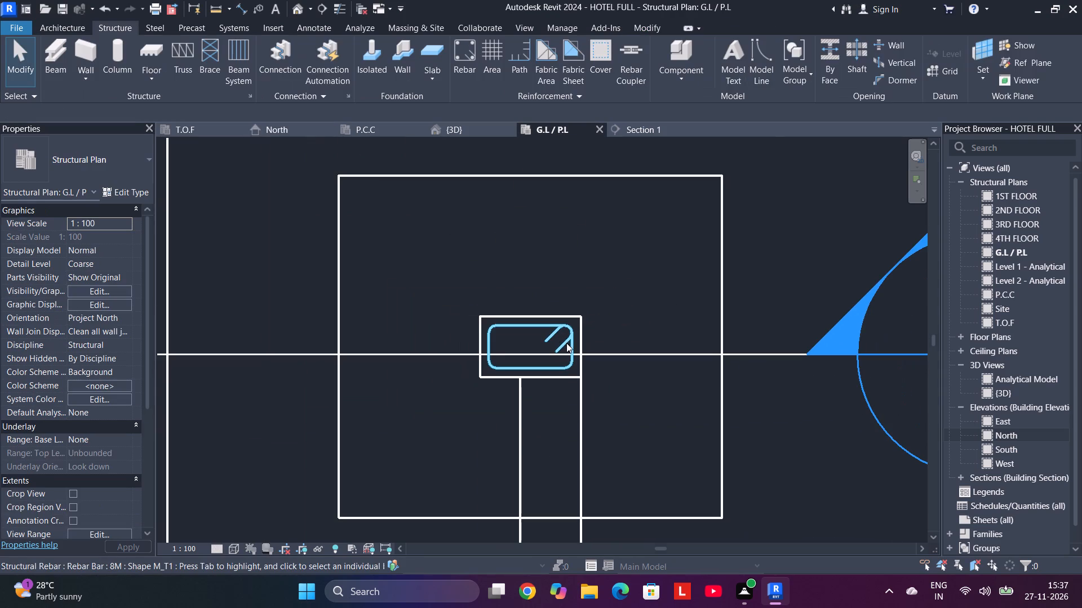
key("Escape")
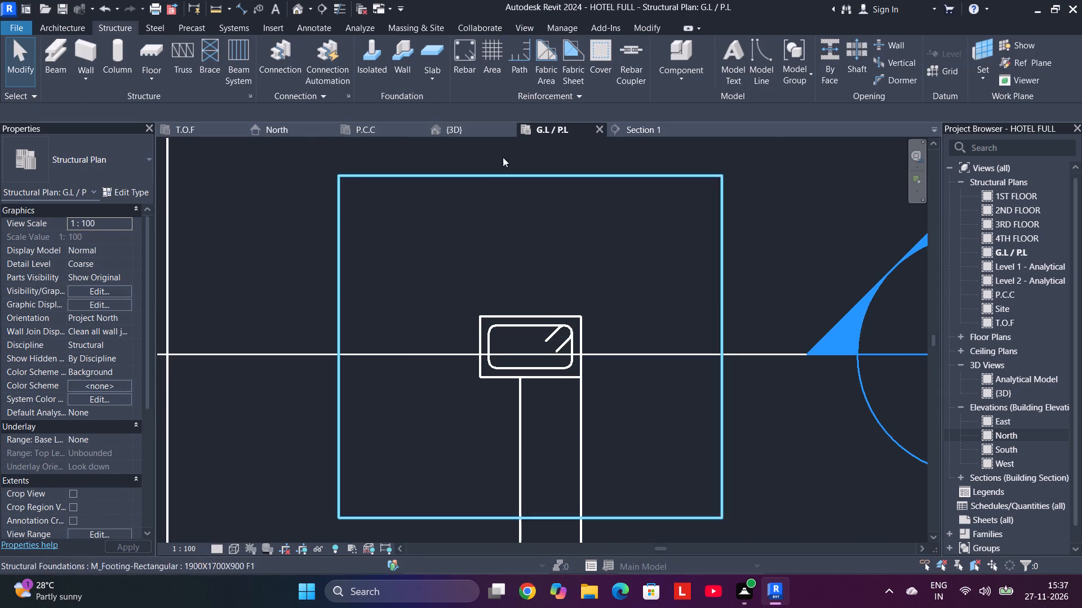
In Section 1, place a straight 20M bar of shape M_00 in the column above the footing, oriented parallel to the work plane.
left_click(644, 122)
left_click(644, 127)
middle_click_drag(596, 489, 596, 486)
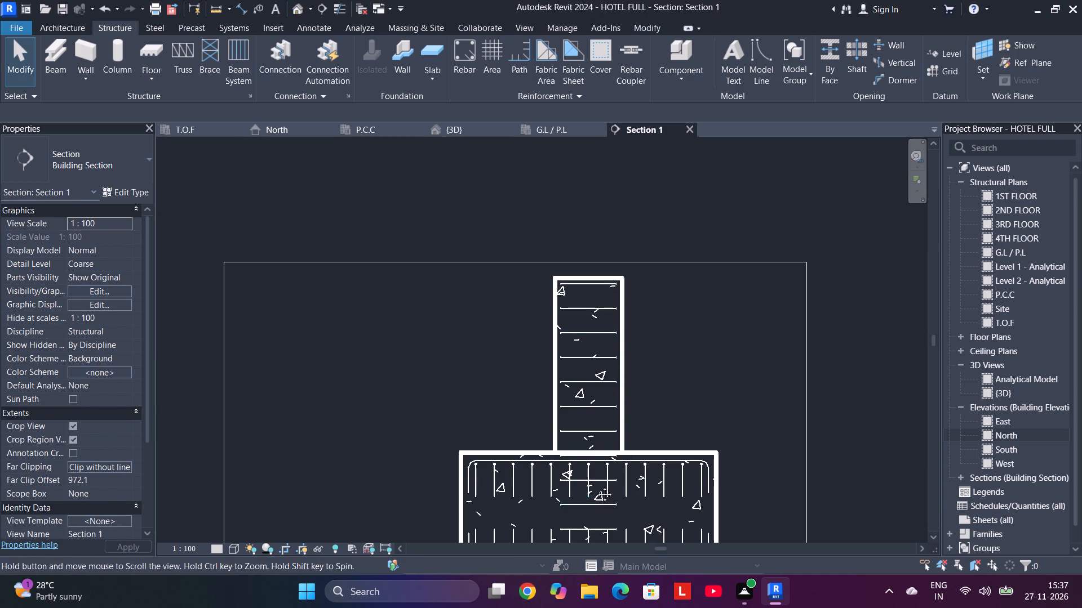
middle_click_drag(596, 486, 585, 279)
scroll(574, 319, "up", 1)
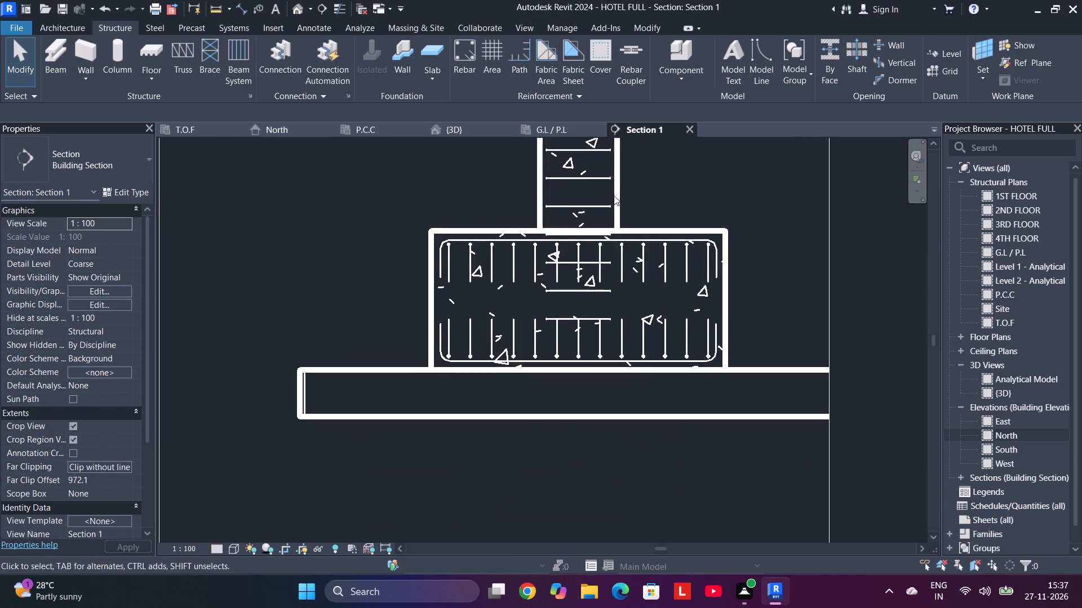
middle_click_drag(648, 186, 644, 332)
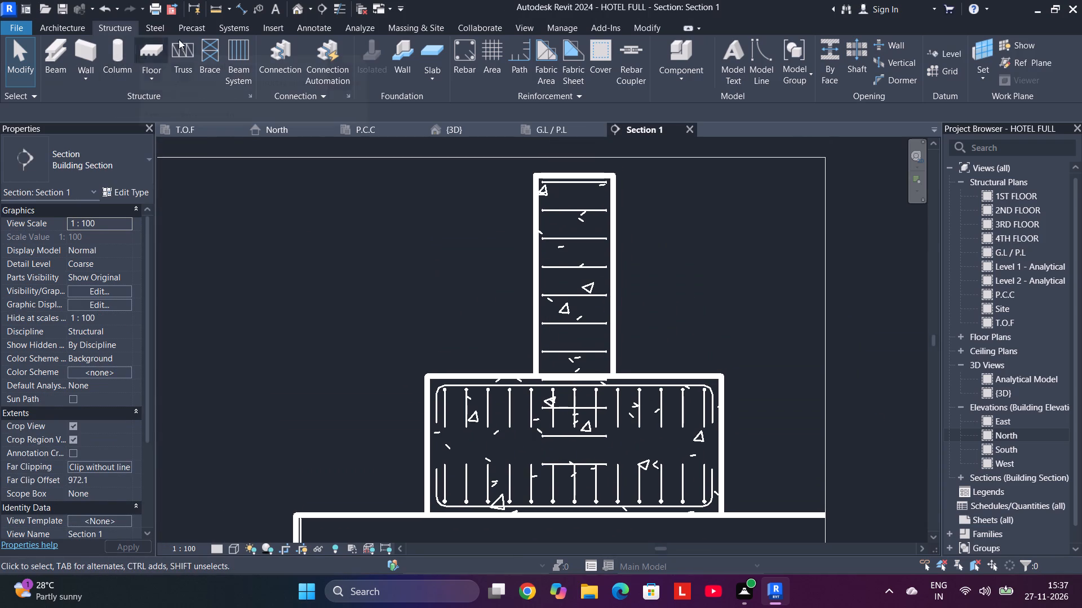
left_click(465, 44)
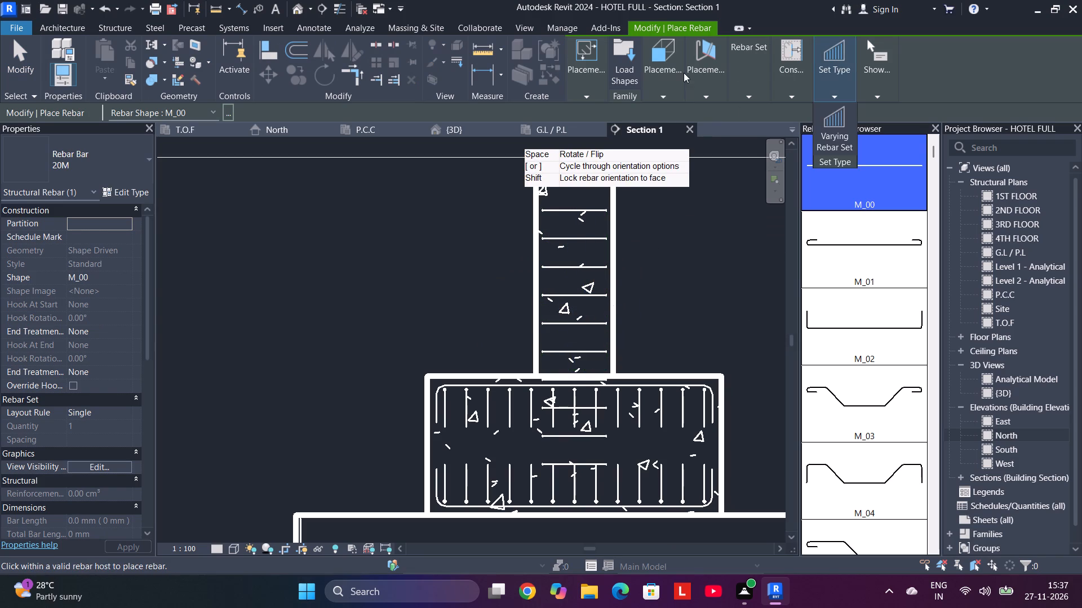
left_click(698, 73)
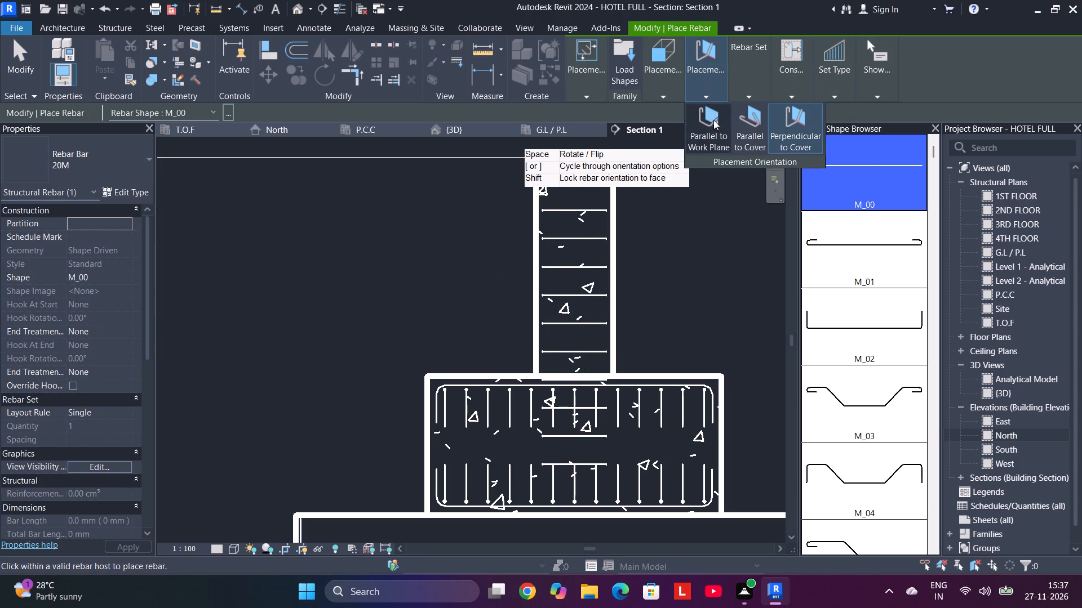
left_click(713, 122)
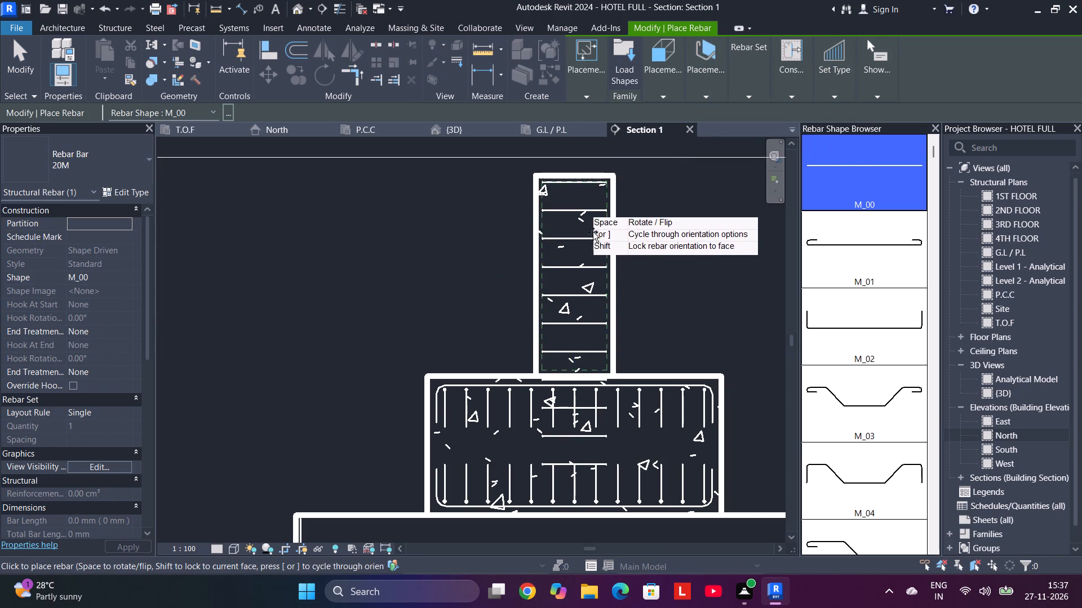
left_click(567, 311)
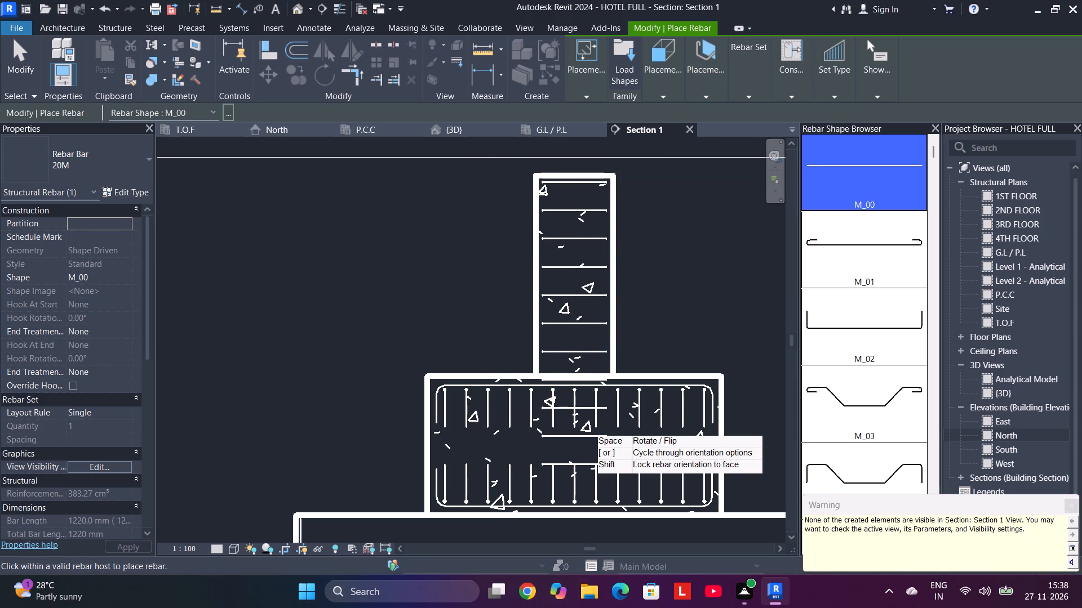
left_click(1077, 511)
Examine the 20M bar's dimension properties and its view visibility states for Section 1 and the other views.
scroll(120, 347, "down", 5)
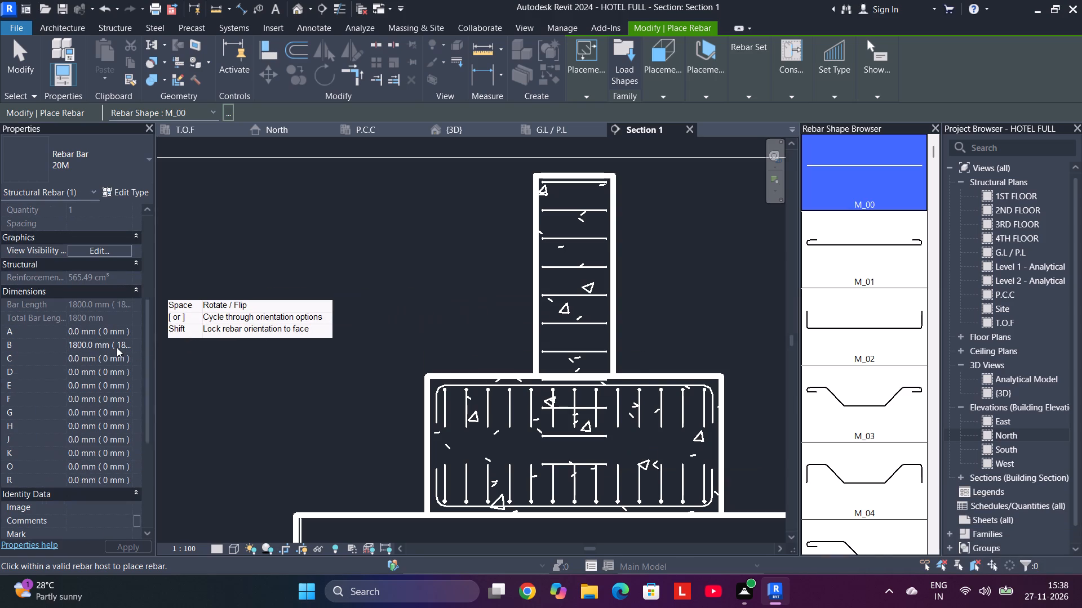
scroll(117, 347, "down", 1)
left_click(101, 252)
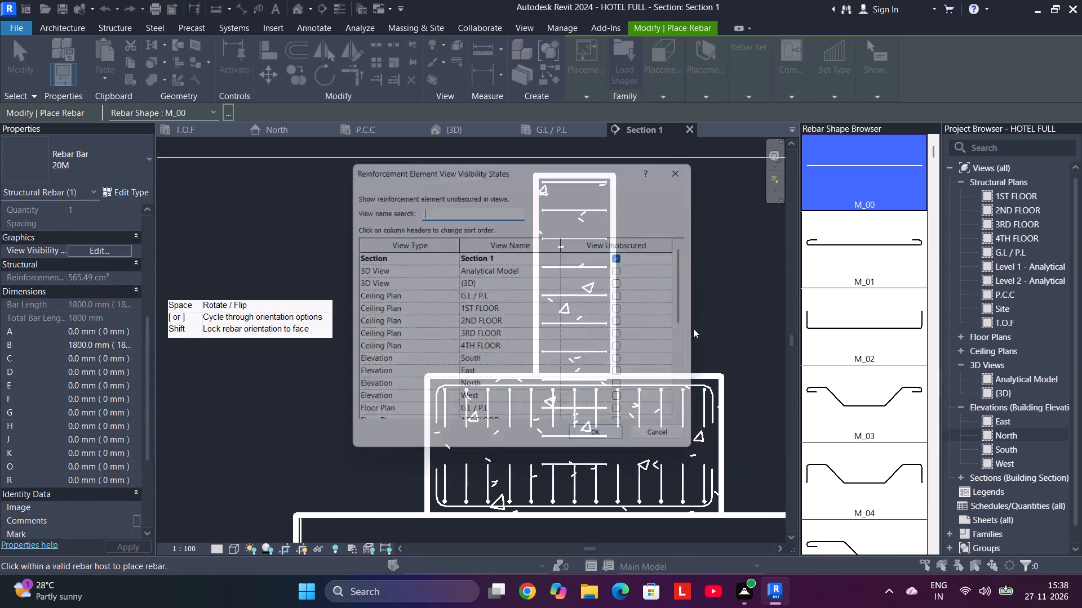
double_click(628, 259)
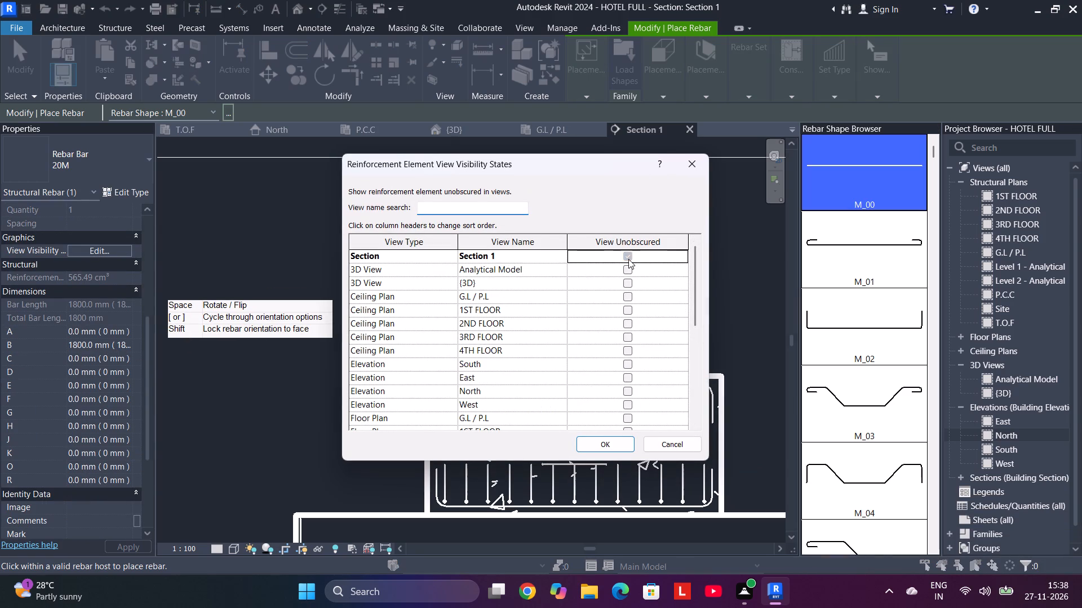
scroll(586, 445, "down", 5)
scroll(586, 389, "down", 6)
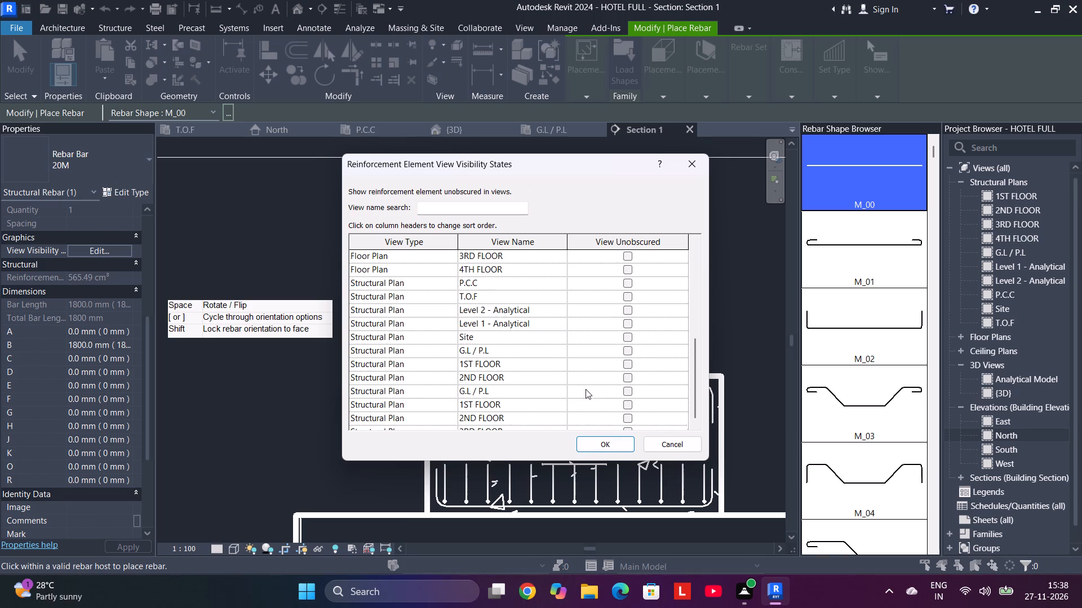
scroll(586, 389, "down", 6)
left_click(600, 443)
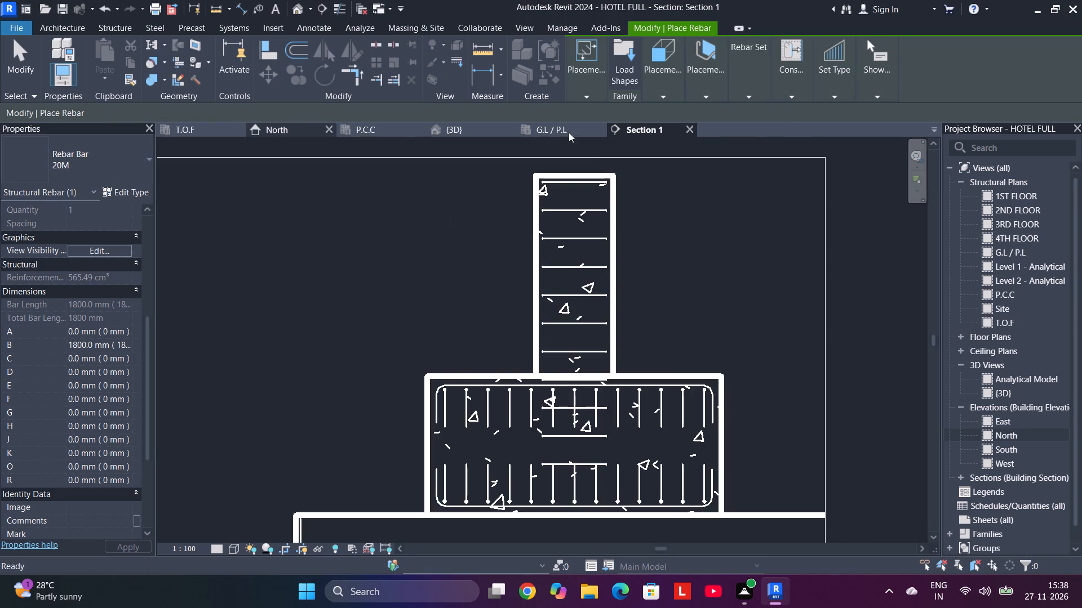
Return to the G.L / P.L plan, examine the placed bar inside column U 1's tie, and end rebar placement.
left_click(560, 128)
scroll(531, 326, "up", 3)
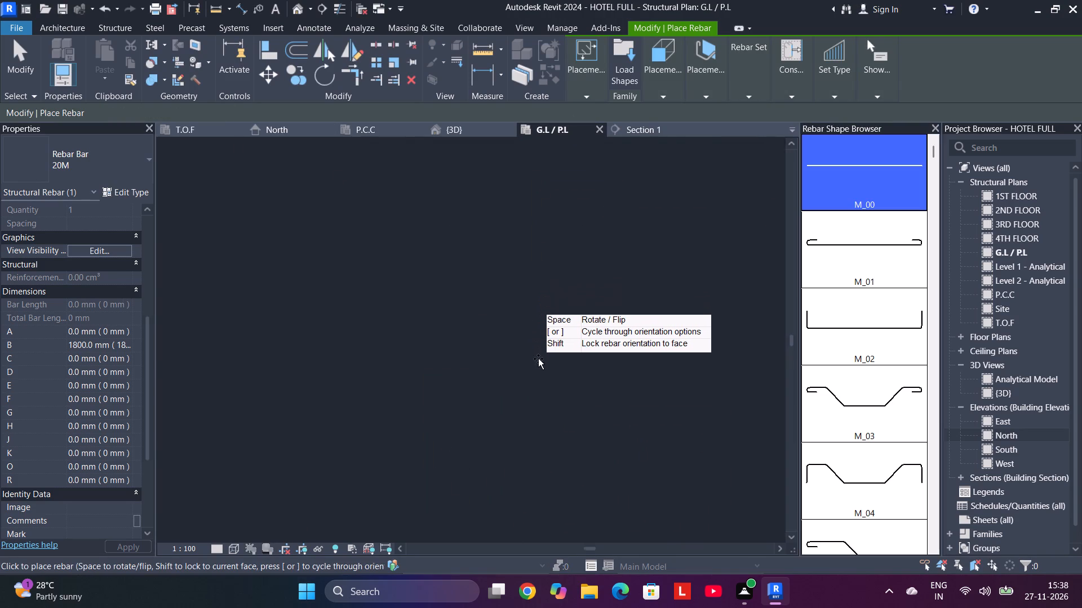
scroll(538, 359, "up", 4)
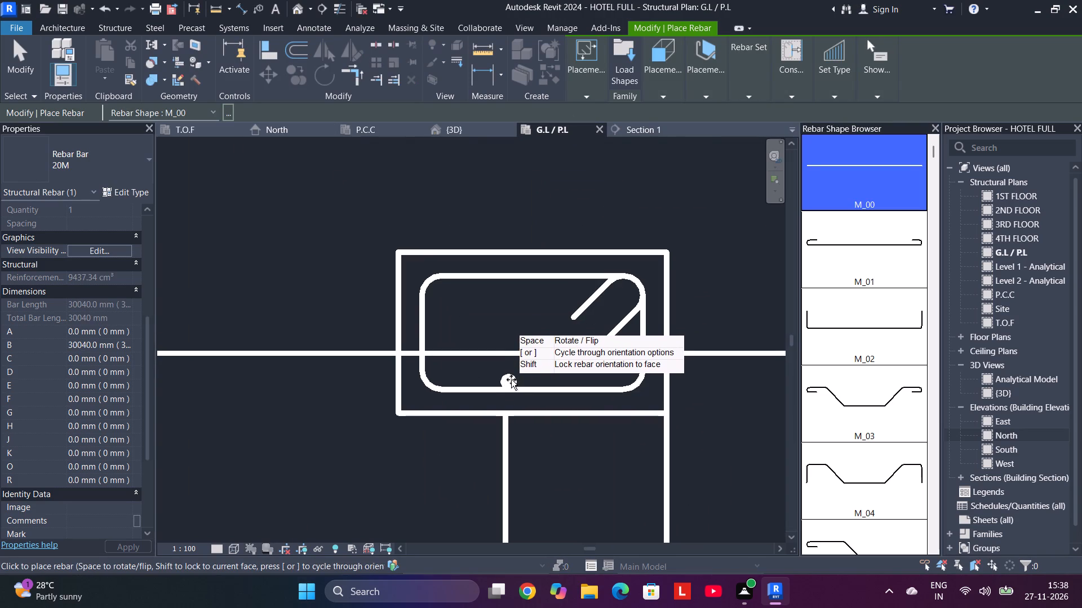
key("Escape")
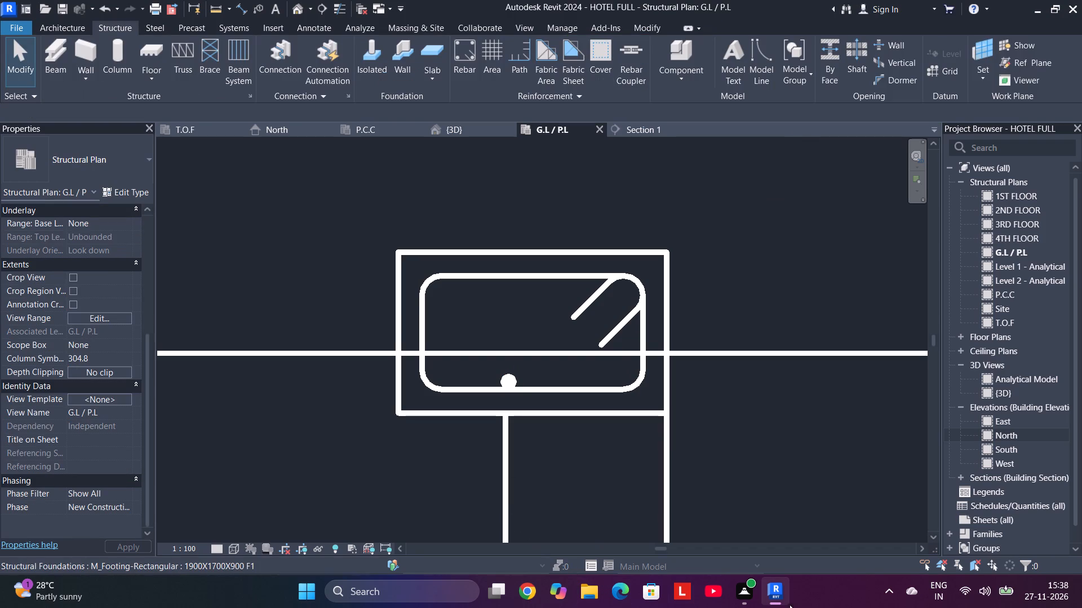